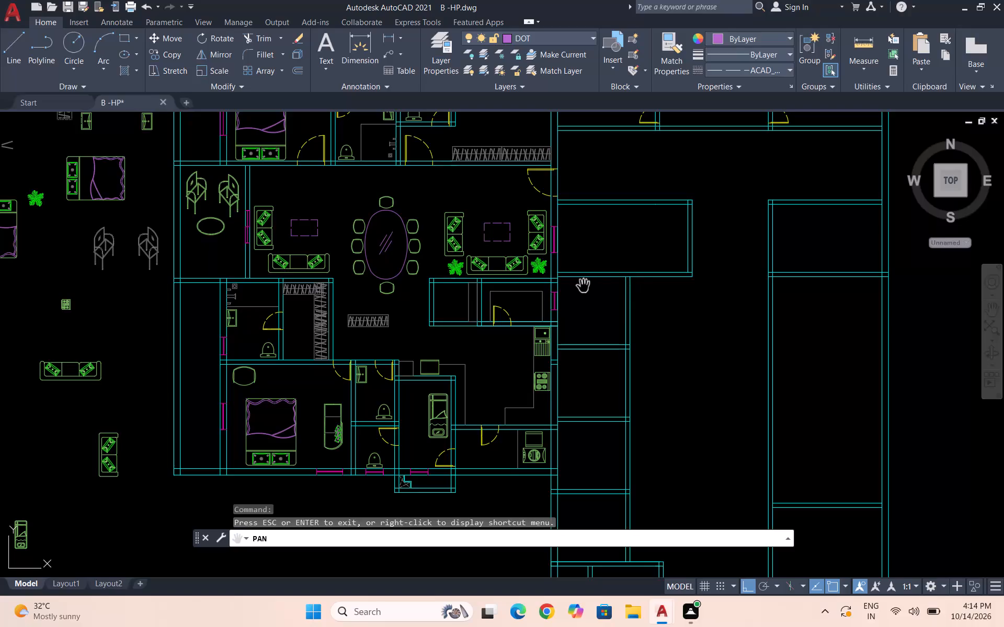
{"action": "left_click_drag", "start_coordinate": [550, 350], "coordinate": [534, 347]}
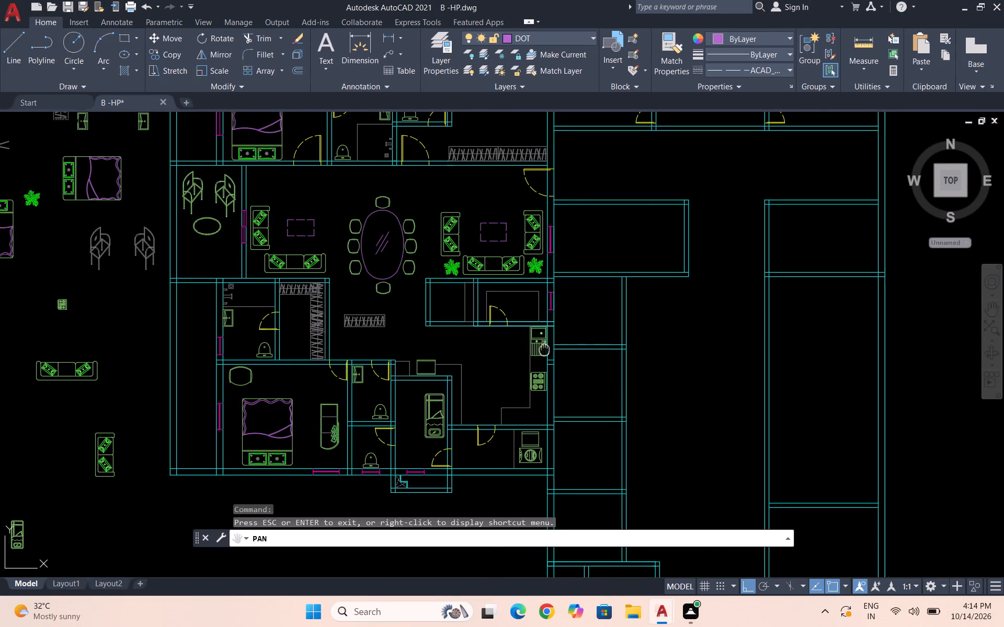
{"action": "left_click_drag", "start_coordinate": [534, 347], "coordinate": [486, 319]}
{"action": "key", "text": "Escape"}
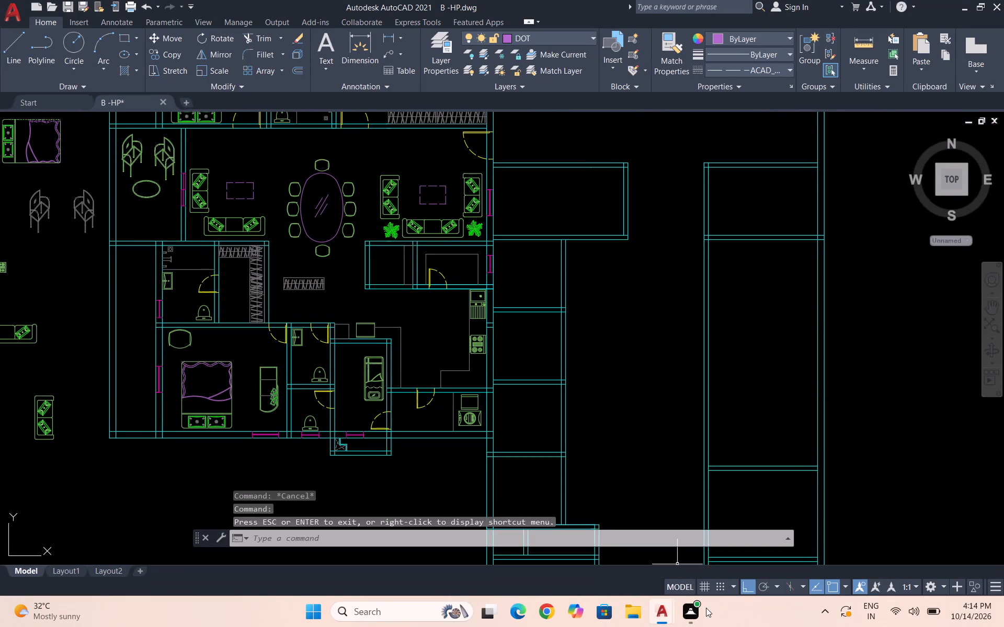
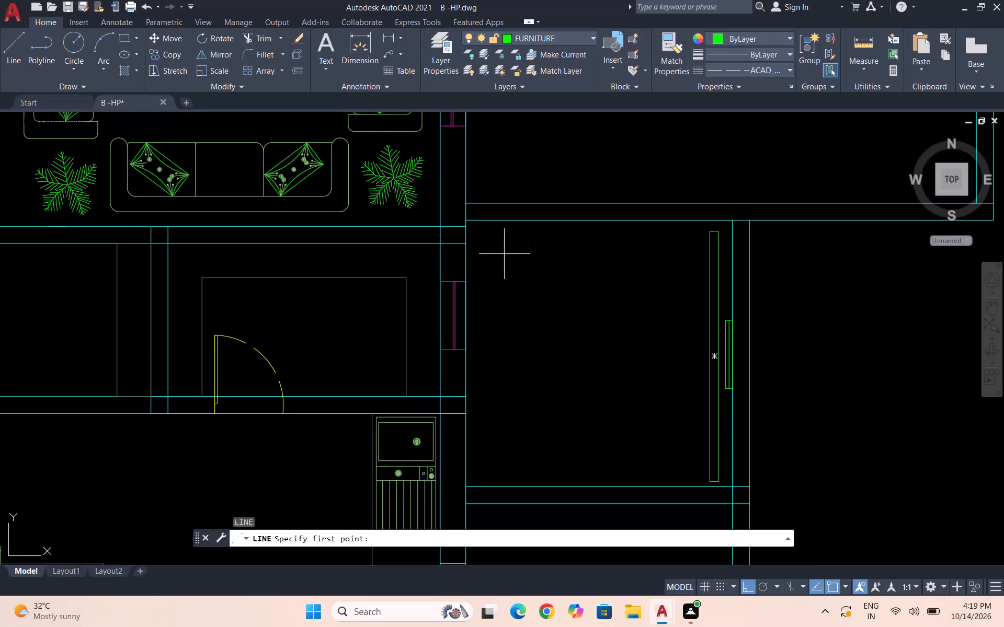
Draw a horizontal line about 5'-7" long just below the lift shaft's upper wall, as the car's upper edge.
{"action": "left_click", "coordinate": [498, 241]}
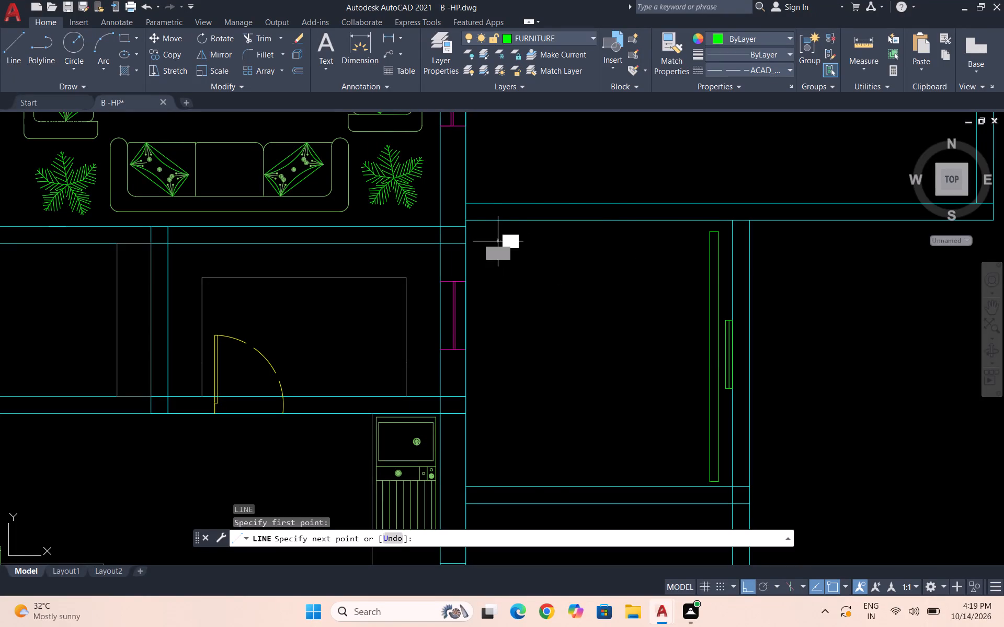
{"action": "scroll", "coordinate": [689, 245], "scroll_direction": "up", "scroll_amount": 1}
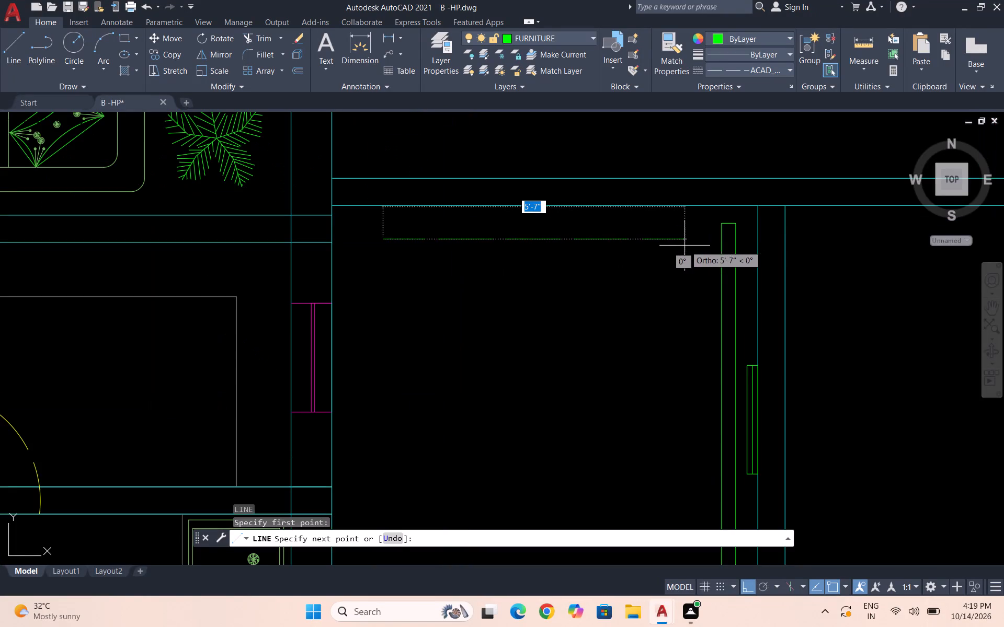
{"action": "left_click", "coordinate": [691, 238]}
{"action": "key", "text": "Escape"}
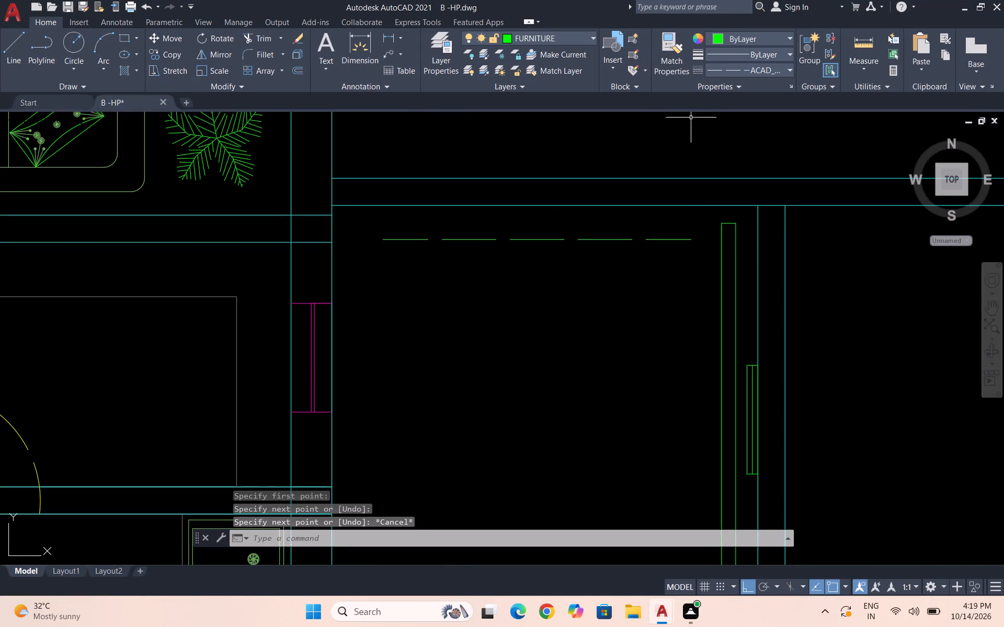
Match the new horizontal line's properties to those of the tall narrow rectangle inside the shaft.
{"action": "left_click", "coordinate": [669, 71]}
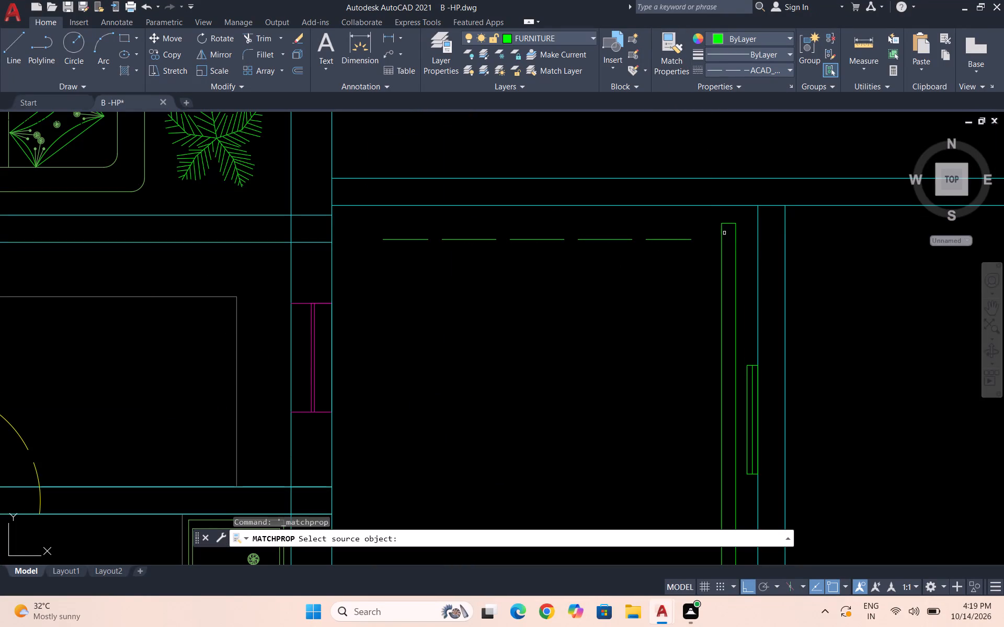
{"action": "left_click", "coordinate": [723, 235]}
{"action": "left_click", "coordinate": [685, 240]}
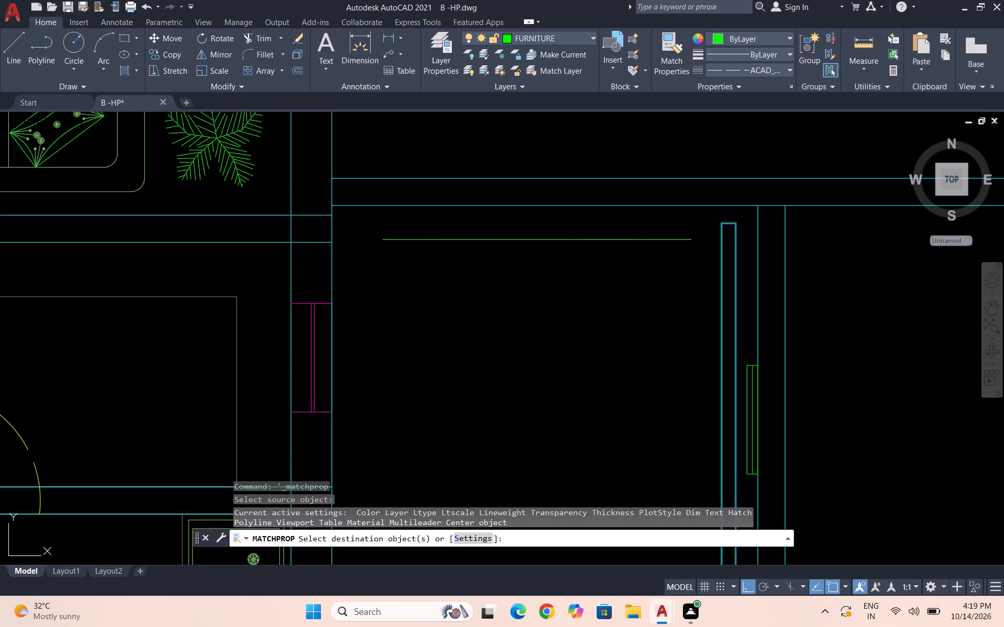
{"action": "key", "text": "Escape"}
Copy the horizontal line about 6'-7" straight down, near the shaft's lower wall.
{"action": "scroll", "coordinate": [698, 219], "scroll_direction": "down", "scroll_amount": 2}
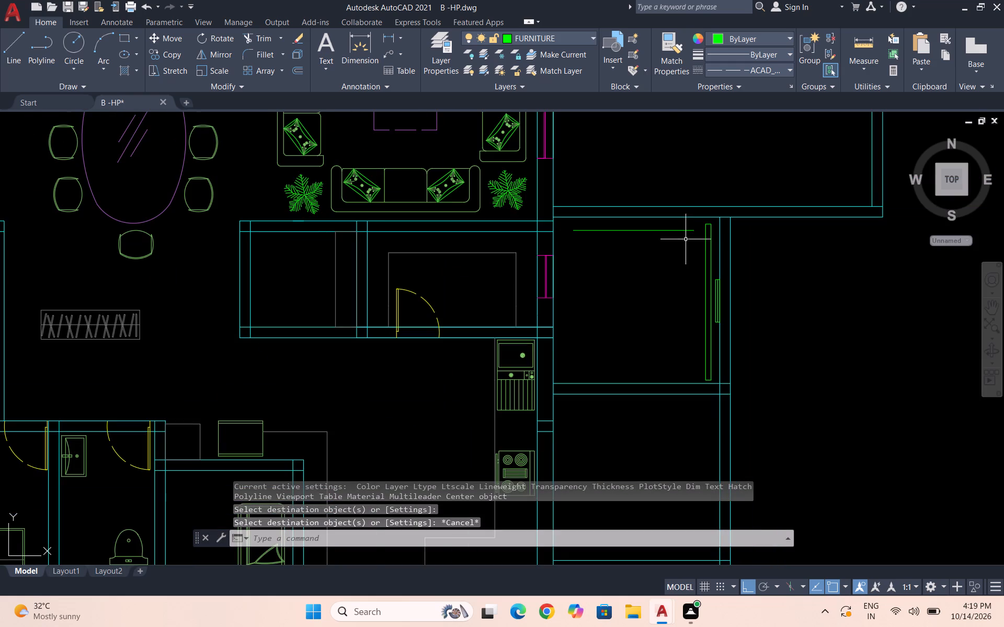
{"action": "scroll", "coordinate": [685, 236], "scroll_direction": "up", "scroll_amount": 1}
{"action": "left_click", "coordinate": [687, 236]}
{"action": "left_click", "coordinate": [665, 220]}
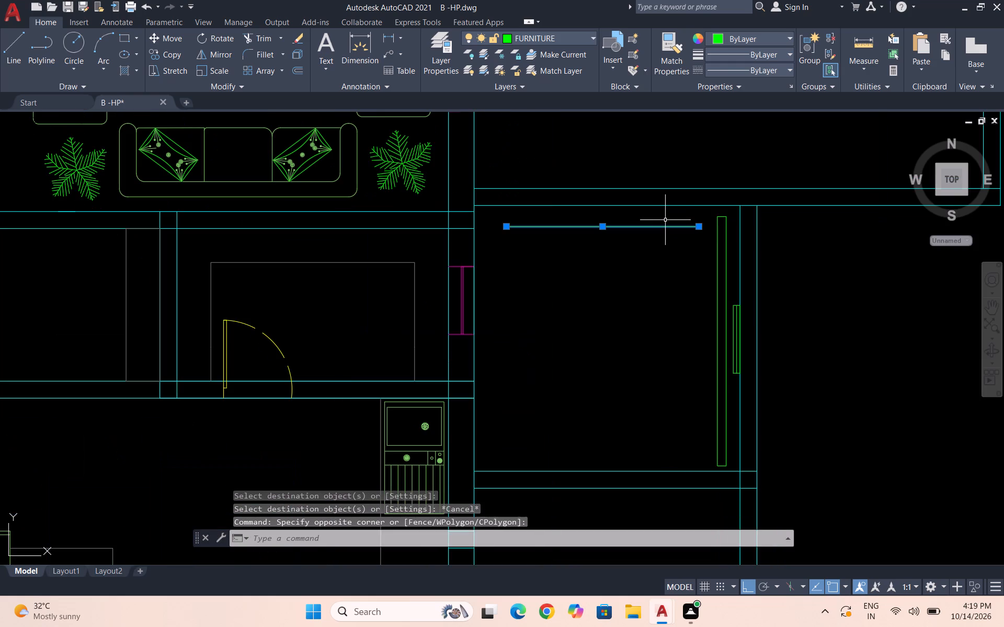
{"action": "type", "text": "co"}
{"action": "key", "text": "Return"}
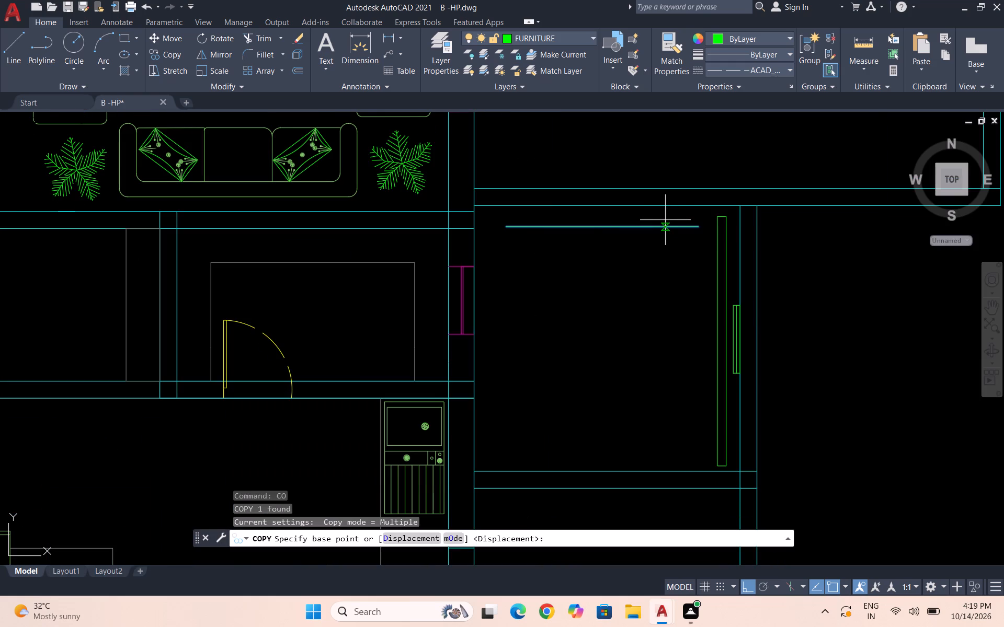
{"action": "left_click", "coordinate": [508, 226]}
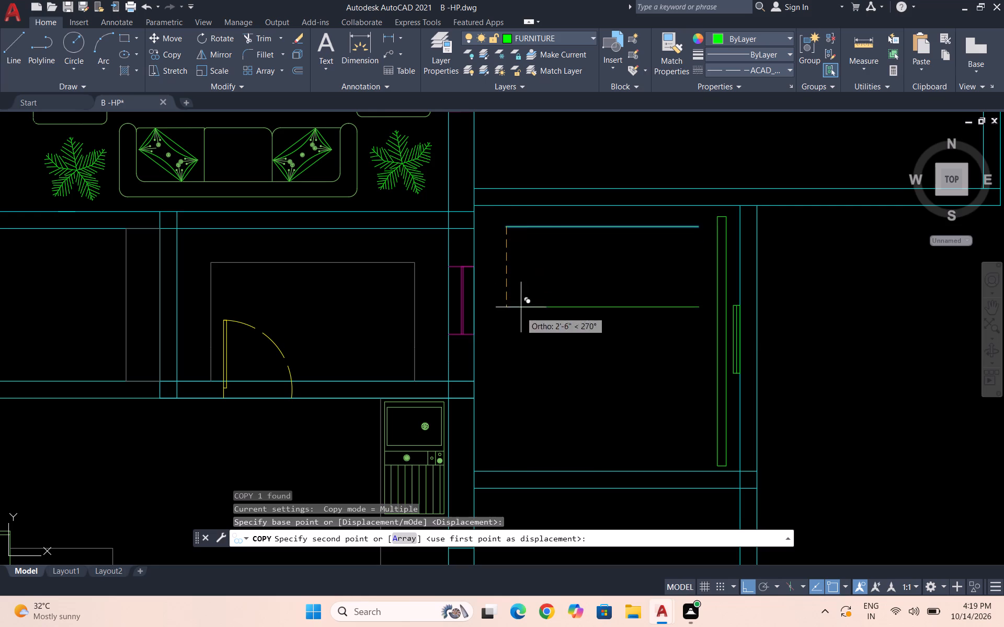
{"action": "left_click", "coordinate": [531, 451]}
{"action": "key", "text": "Escape"}
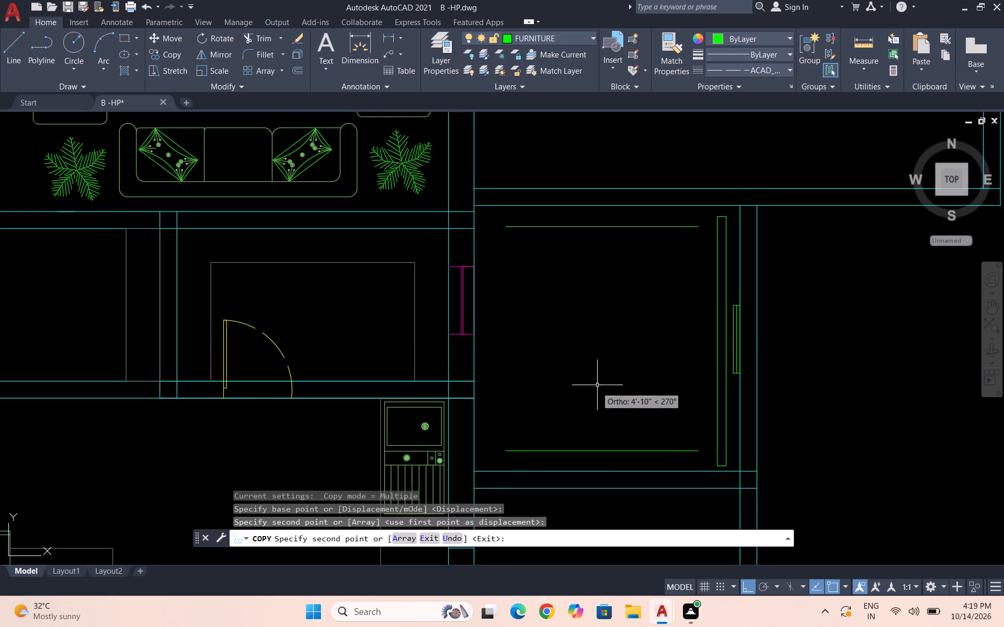
Draw a short vertical return about 1'-4" down from the upper line's end nearest the tall narrow rectangle.
{"action": "key", "text": "l"}
{"action": "key", "text": "Return"}
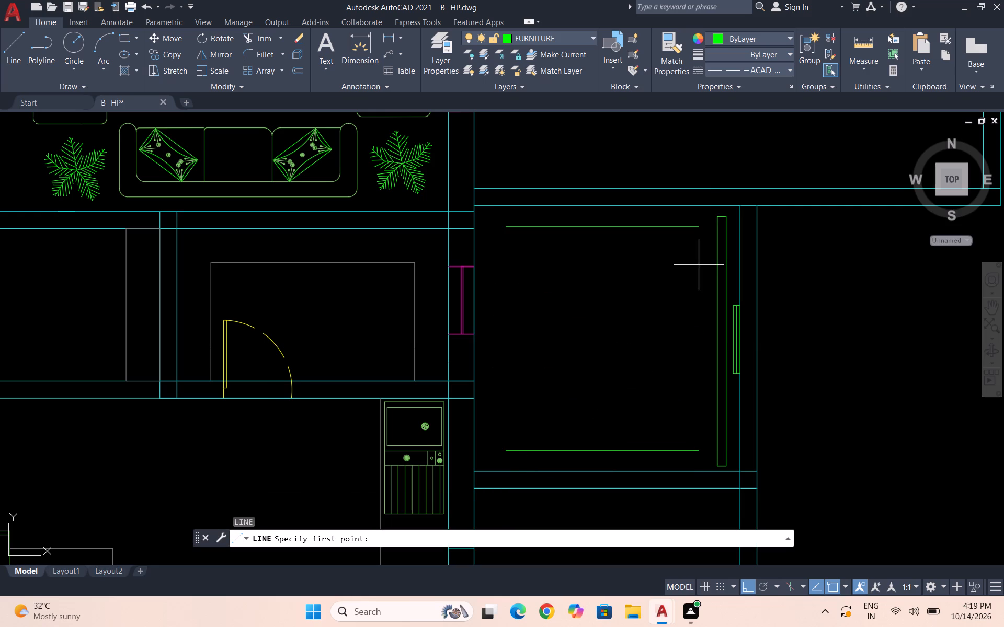
{"action": "left_click", "coordinate": [702, 225]}
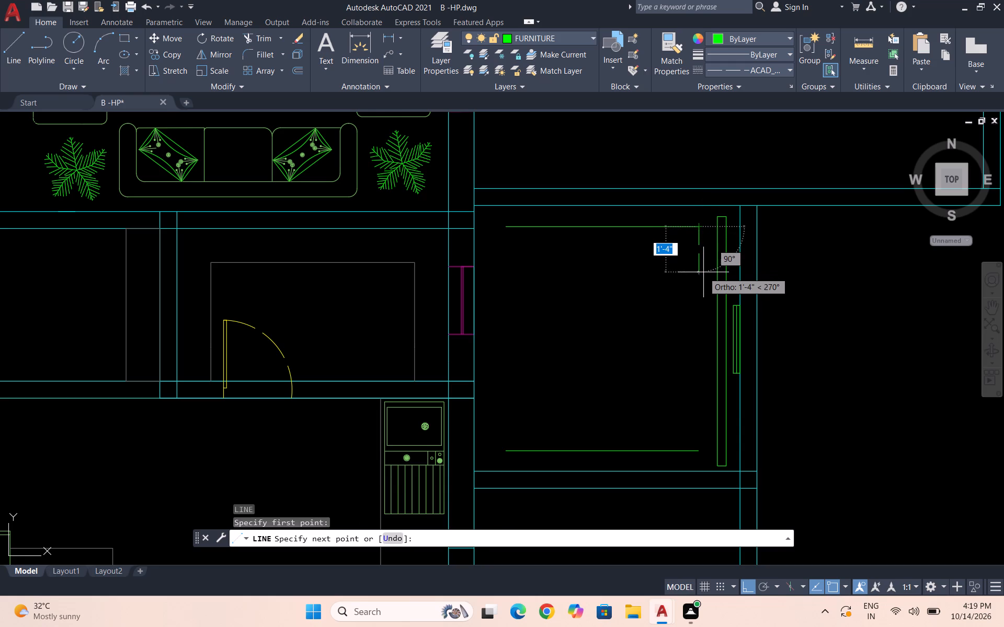
{"action": "left_click", "coordinate": [702, 268]}
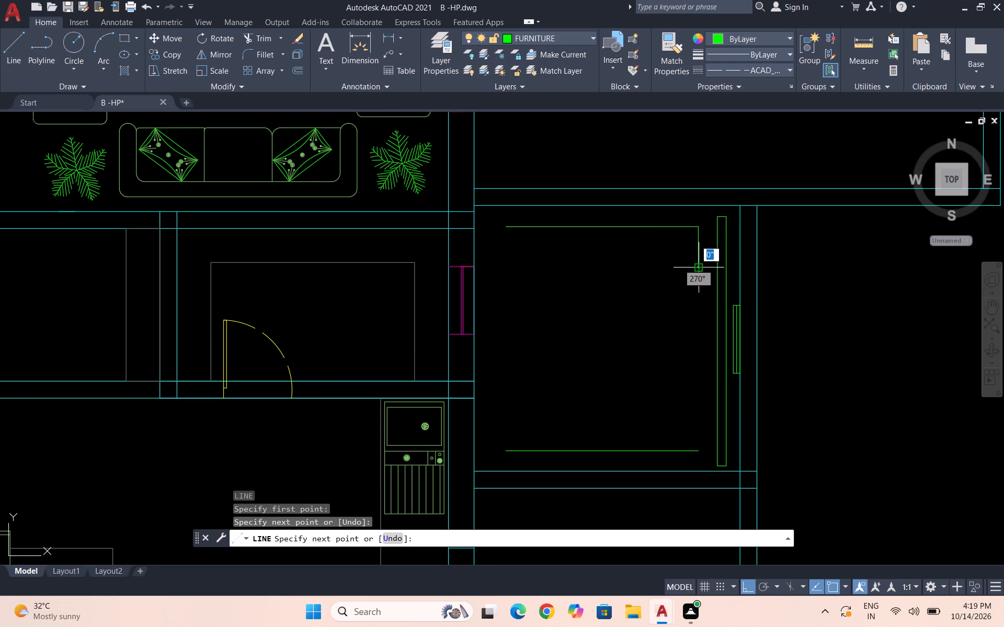
{"action": "key", "text": "Escape"}
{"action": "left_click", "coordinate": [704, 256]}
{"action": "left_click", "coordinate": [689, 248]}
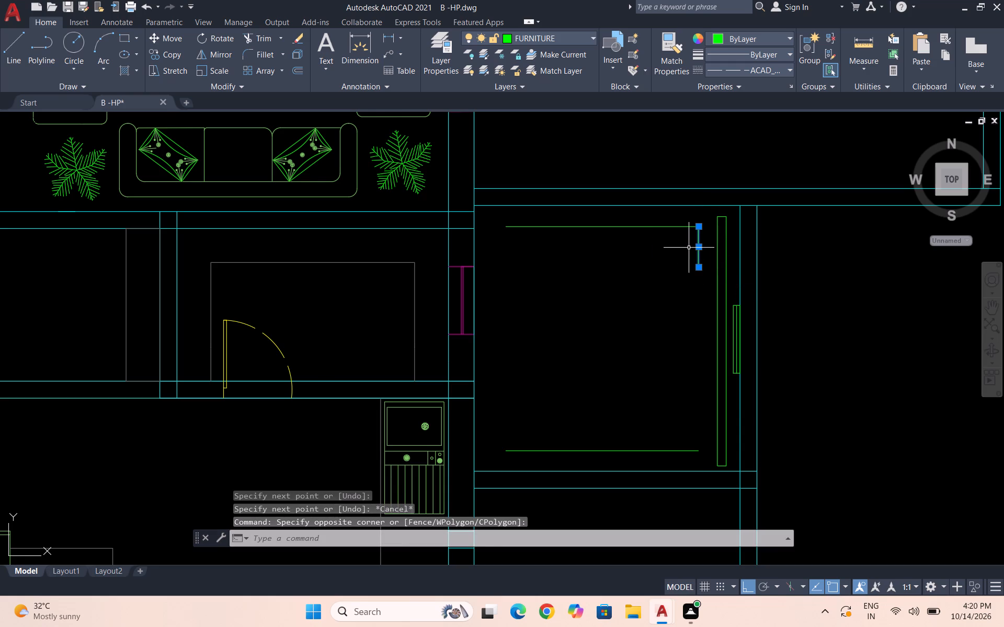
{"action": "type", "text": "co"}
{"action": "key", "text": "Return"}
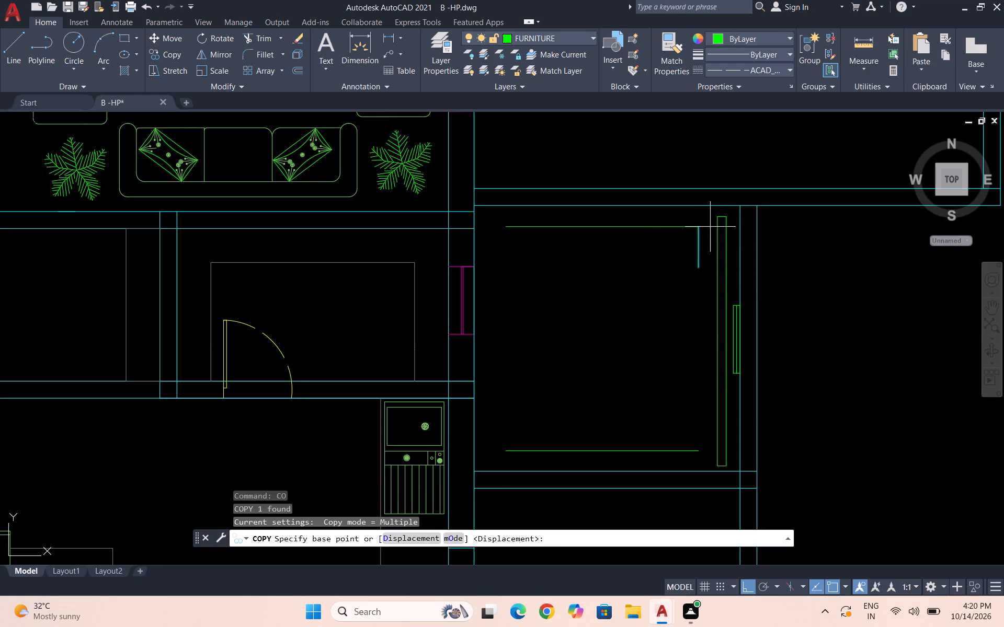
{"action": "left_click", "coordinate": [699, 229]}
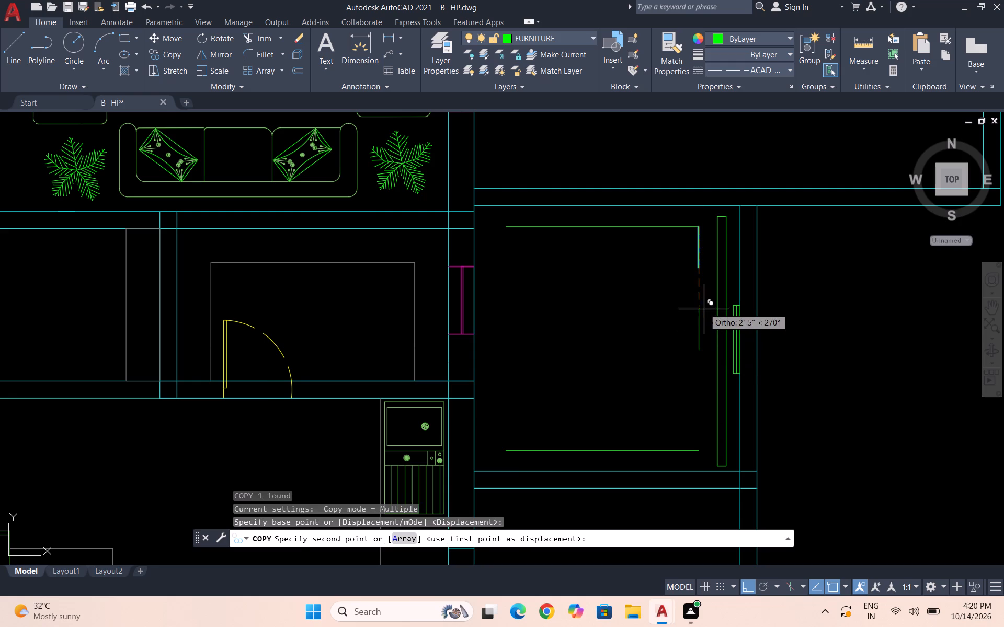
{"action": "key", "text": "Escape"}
Copy the short vertical return down so its lower end meets the matching end of the lower horizontal line.
{"action": "left_click", "coordinate": [709, 266]}
{"action": "left_click", "coordinate": [692, 252]}
{"action": "type", "text": "co"}
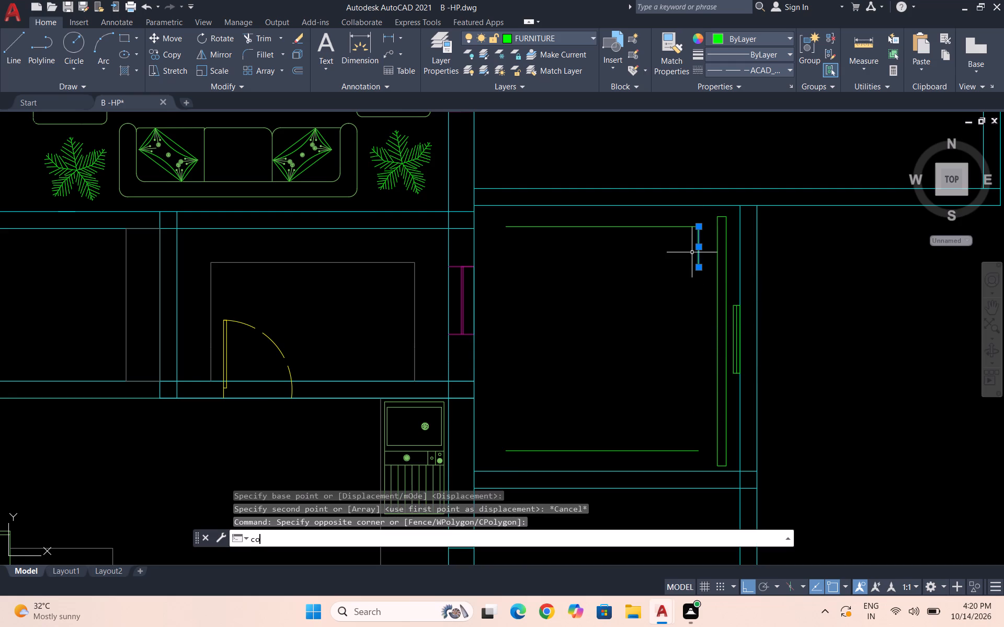
{"action": "key", "text": "Return"}
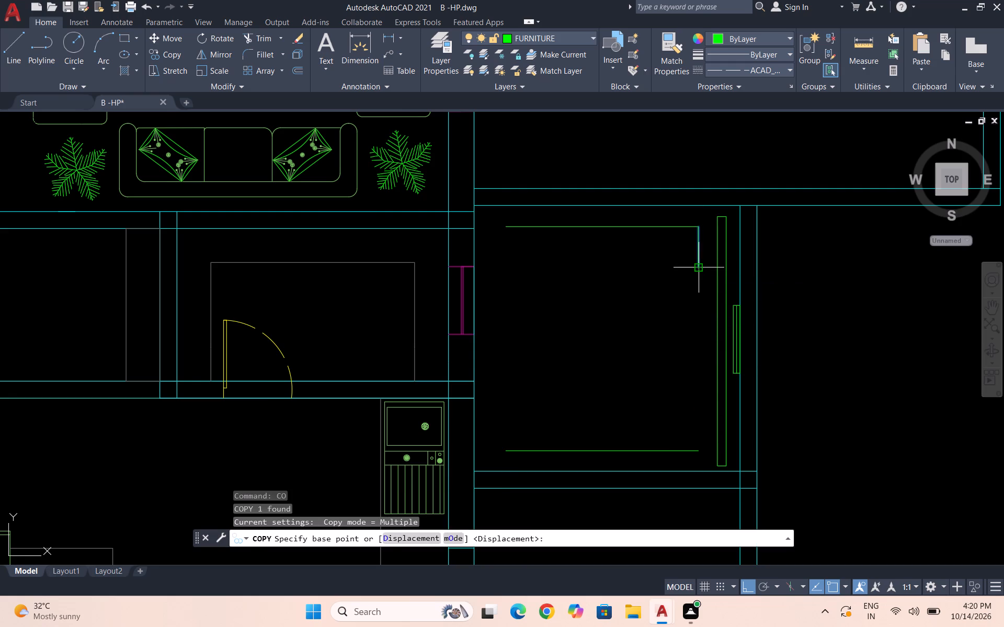
{"action": "left_click", "coordinate": [697, 270]}
{"action": "left_click", "coordinate": [699, 448]}
{"action": "key", "text": "Escape"}
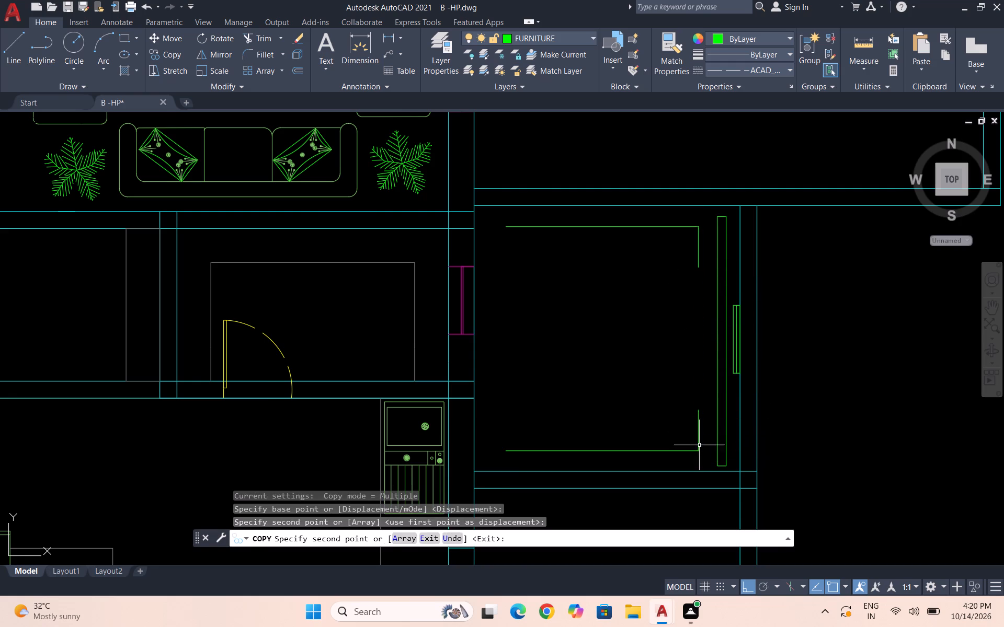
Draw a vertical line joining the two horizontal lines' ends on the apartment side of the lift car.
{"action": "key", "text": "l"}
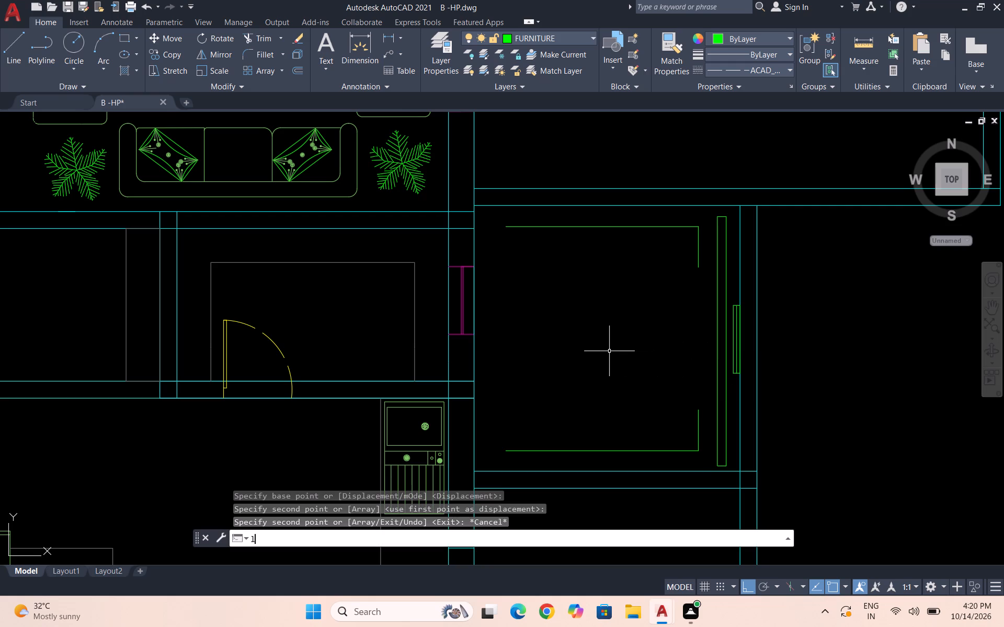
{"action": "key", "text": "Return"}
{"action": "left_click", "coordinate": [506, 226]}
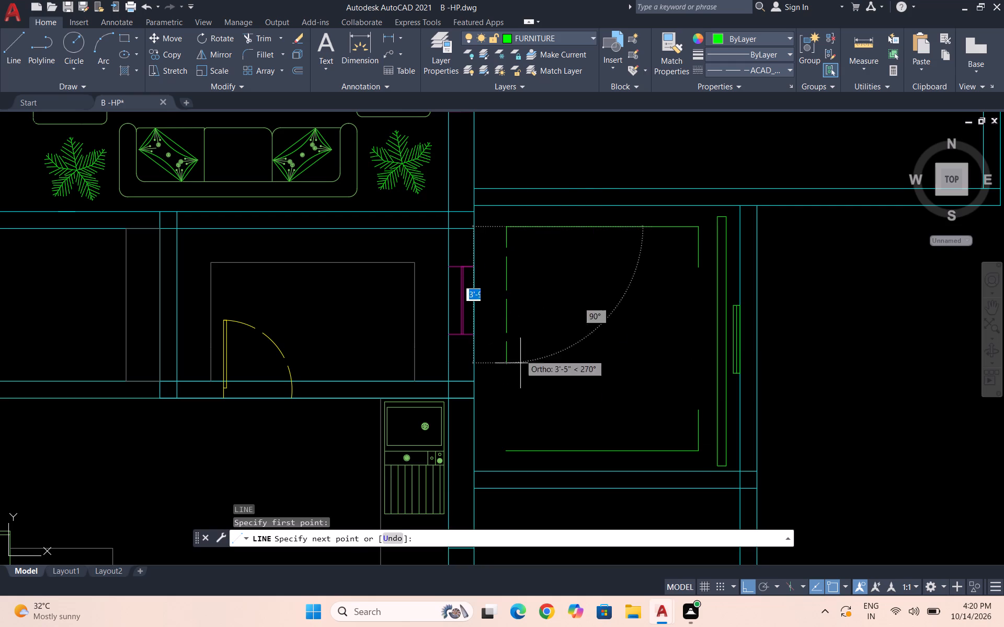
{"action": "left_click", "coordinate": [507, 450]}
{"action": "key", "text": "Escape"}
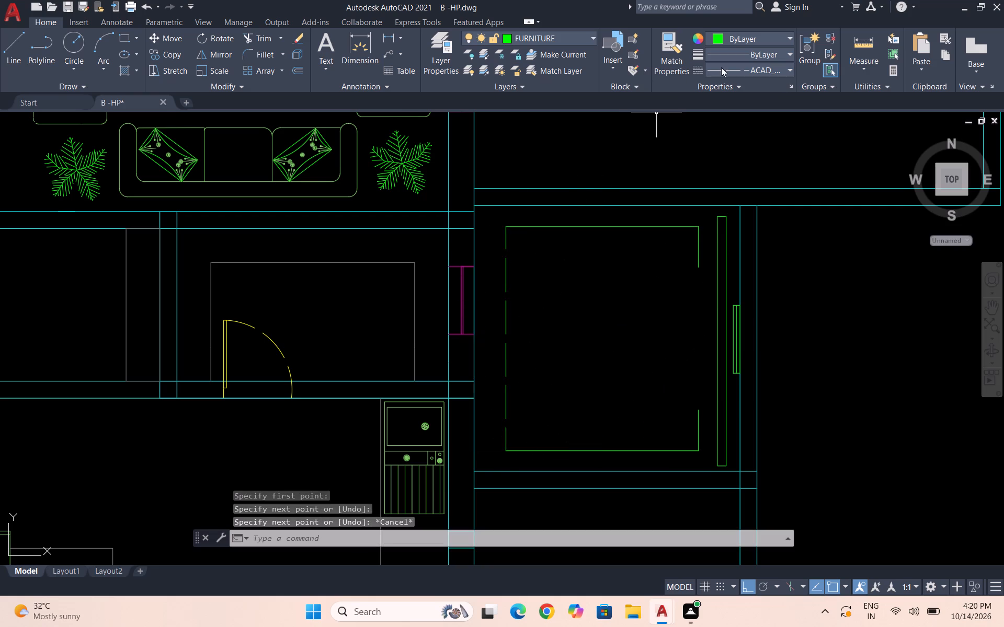
Match the apartment-side vertical line's properties to those of the car's upper horizontal line.
{"action": "left_click", "coordinate": [657, 64]}
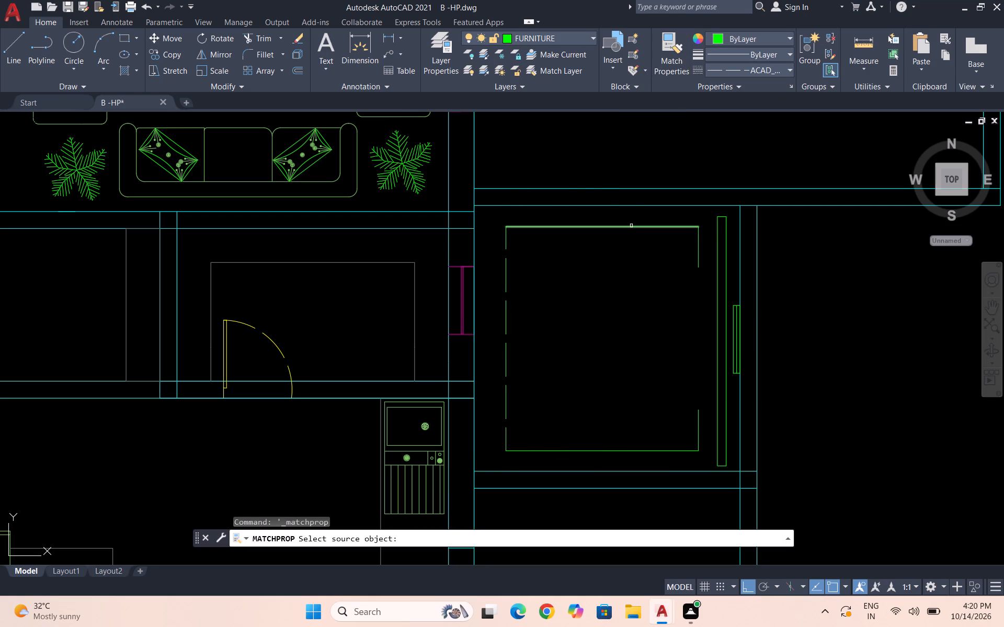
{"action": "left_click", "coordinate": [631, 226]}
{"action": "left_click", "coordinate": [504, 241]}
{"action": "key", "text": "Escape"}
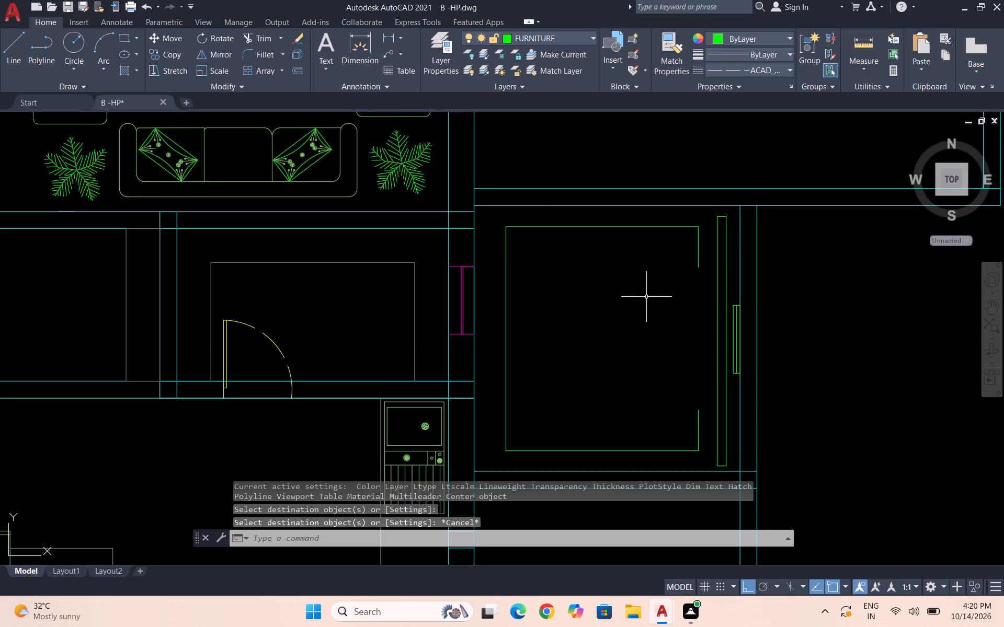
Offset the lift car's three sides and both short returns 1" inward.
{"action": "key", "text": "o"}
{"action": "key", "text": "Return"}
{"action": "type", "text": "1\""}
{"action": "key", "text": "Return"}
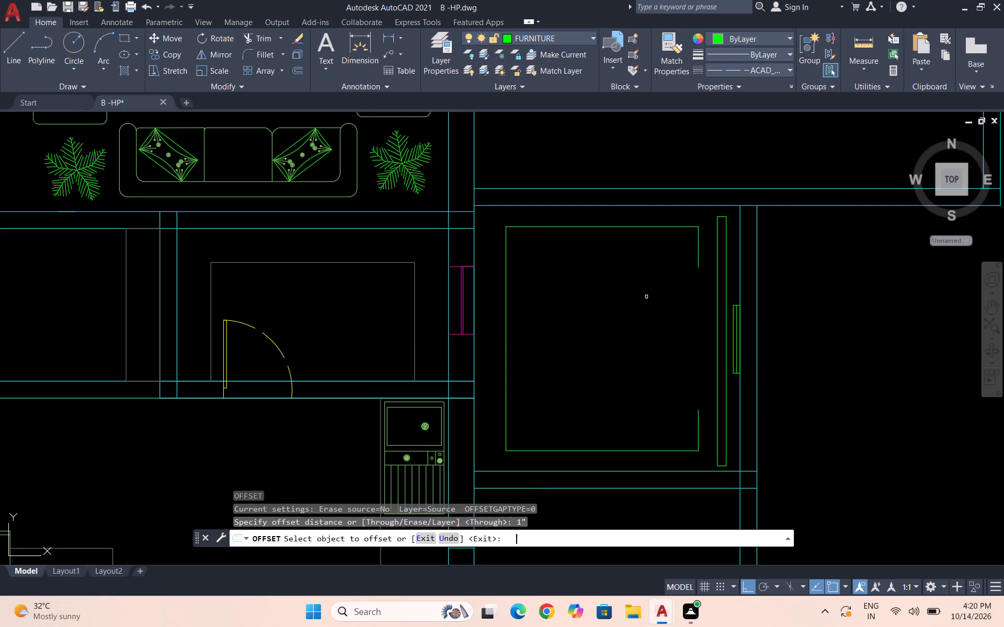
{"action": "left_click", "coordinate": [697, 242]}
{"action": "left_click", "coordinate": [686, 242]}
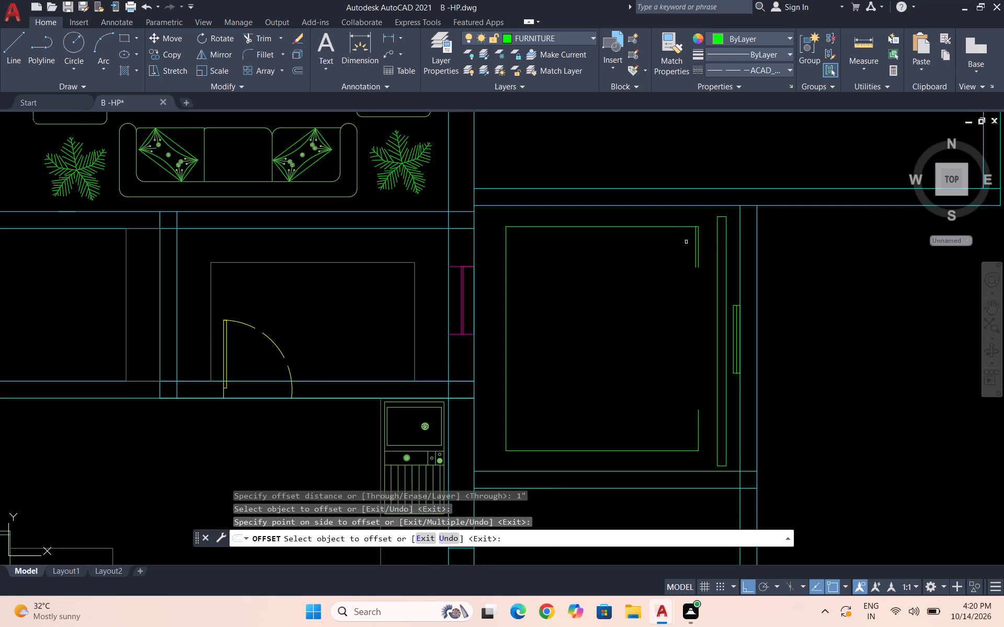
{"action": "left_click", "coordinate": [678, 226]}
{"action": "left_click", "coordinate": [673, 242]}
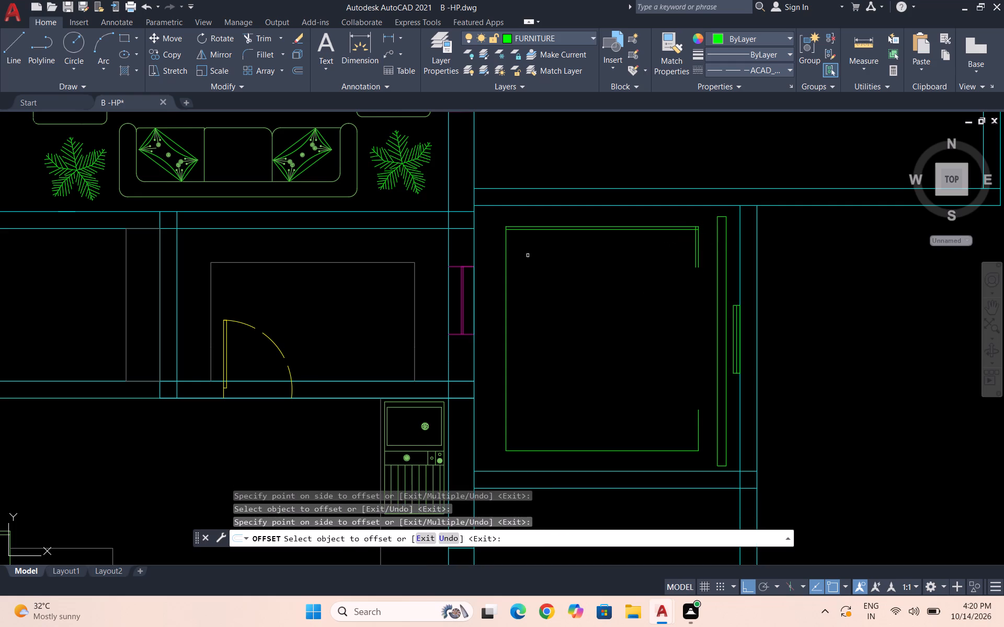
{"action": "left_click", "coordinate": [505, 252]}
{"action": "left_click", "coordinate": [528, 250]}
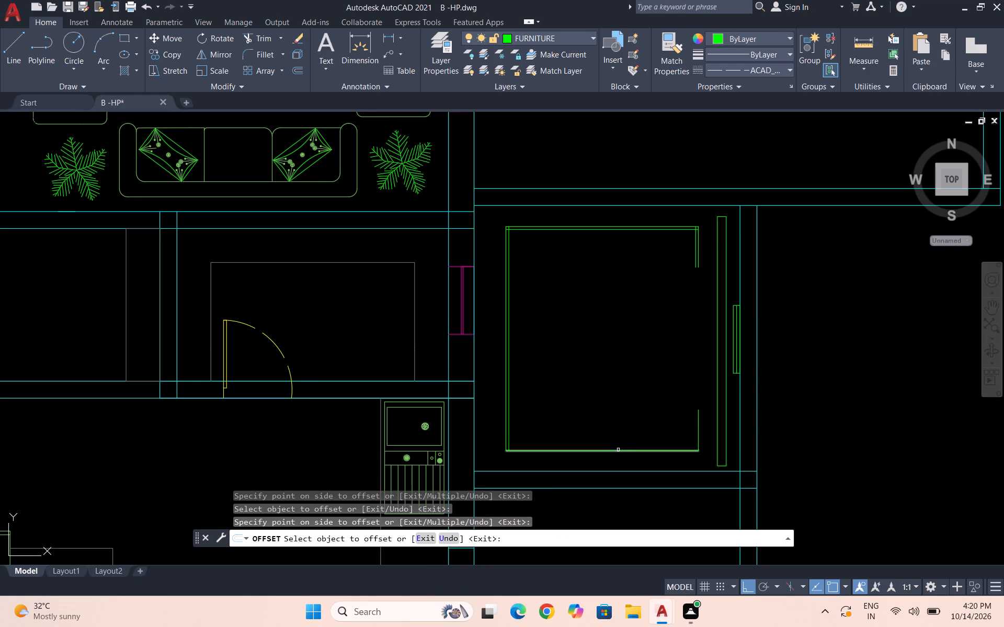
{"action": "left_click", "coordinate": [618, 450]}
{"action": "left_click", "coordinate": [617, 434]}
{"action": "left_click", "coordinate": [699, 429]}
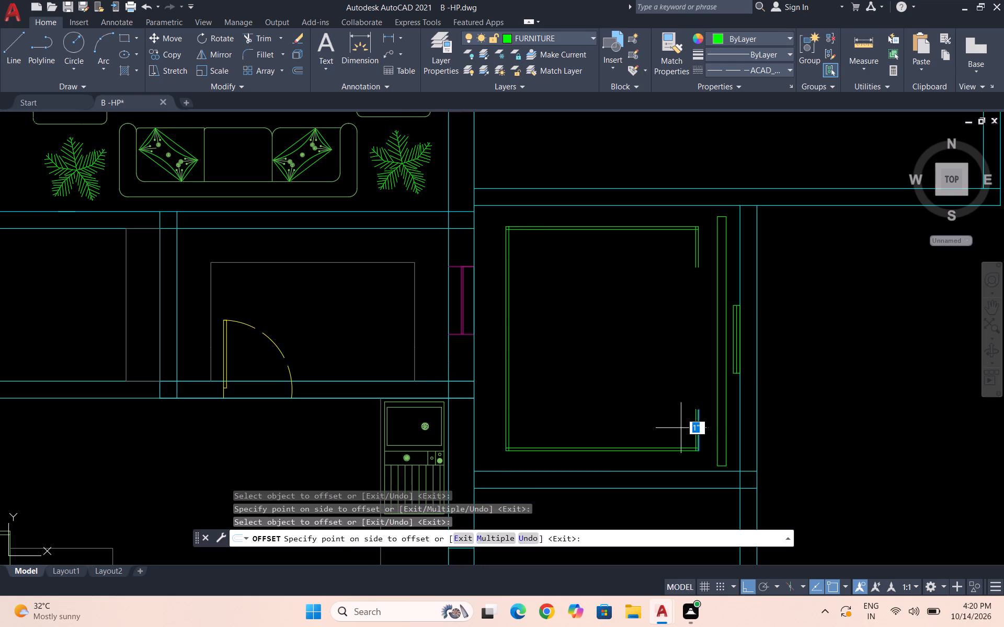
{"action": "left_click", "coordinate": [681, 428]}
{"action": "scroll", "coordinate": [704, 403], "scroll_direction": "up", "scroll_amount": 2}
{"action": "key", "text": "Escape"}
Close the open end of the car's upper return with a 1" line between its two faces.
{"action": "key", "text": "l"}
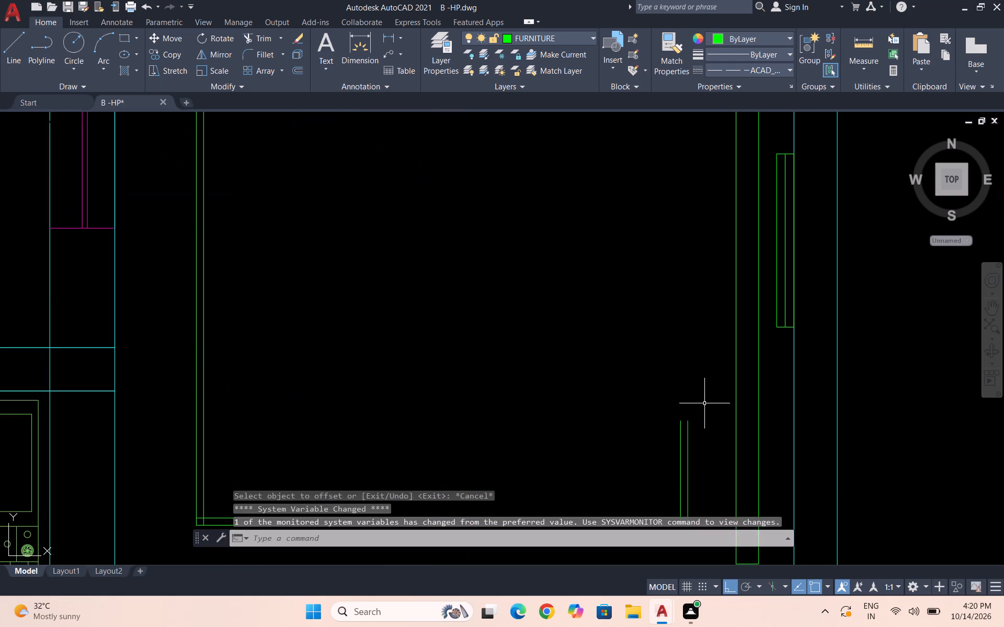
{"action": "key", "text": "Return"}
{"action": "scroll", "coordinate": [667, 395], "scroll_direction": "down", "scroll_amount": 2}
{"action": "scroll", "coordinate": [690, 259], "scroll_direction": "up", "scroll_amount": 3}
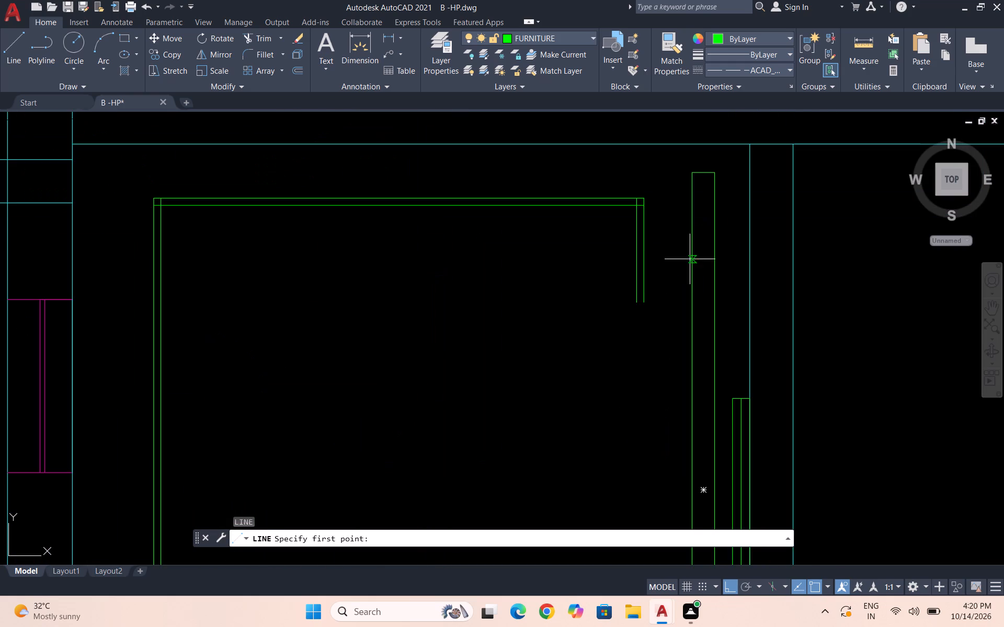
{"action": "scroll", "coordinate": [646, 307], "scroll_direction": "up", "scroll_amount": 2}
{"action": "left_click", "coordinate": [638, 292]}
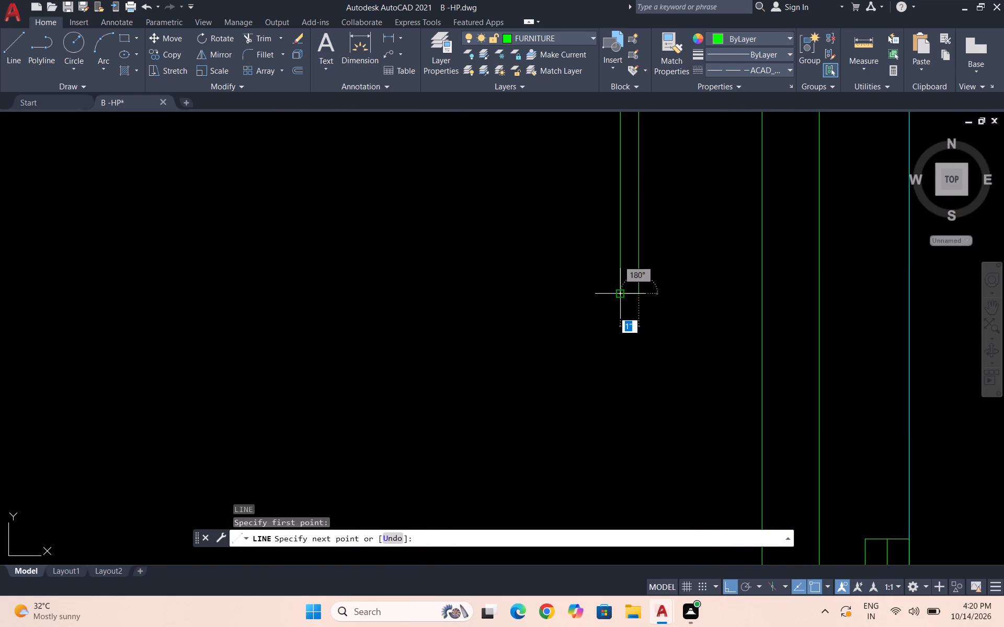
{"action": "left_click", "coordinate": [622, 293]}
{"action": "key", "text": "Escape"}
Close the open end of the car's lower return with a 1" line between its two faces.
{"action": "scroll", "coordinate": [631, 273], "scroll_direction": "down", "scroll_amount": 2}
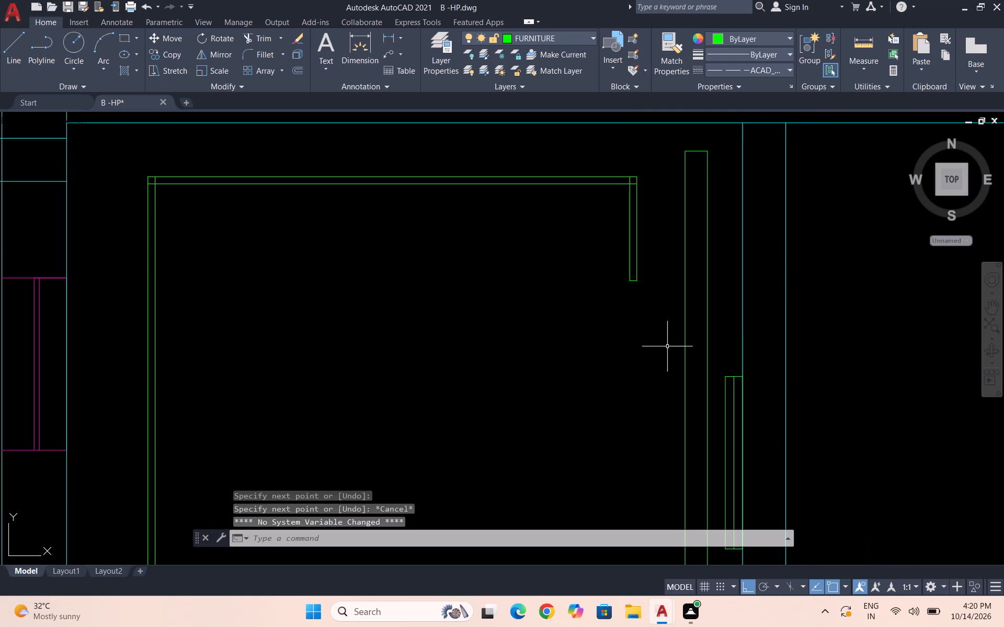
{"action": "key", "text": "space"}
{"action": "scroll", "coordinate": [666, 342], "scroll_direction": "down", "scroll_amount": 3}
{"action": "scroll", "coordinate": [641, 427], "scroll_direction": "up", "scroll_amount": 3}
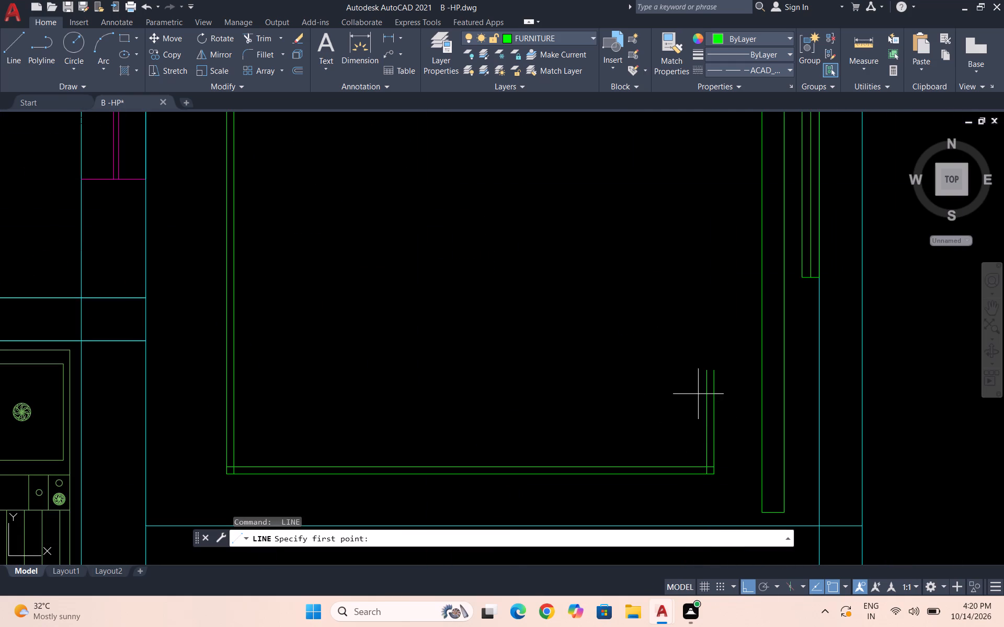
{"action": "scroll", "coordinate": [698, 394], "scroll_direction": "up", "scroll_amount": 2}
{"action": "left_click", "coordinate": [740, 336]}
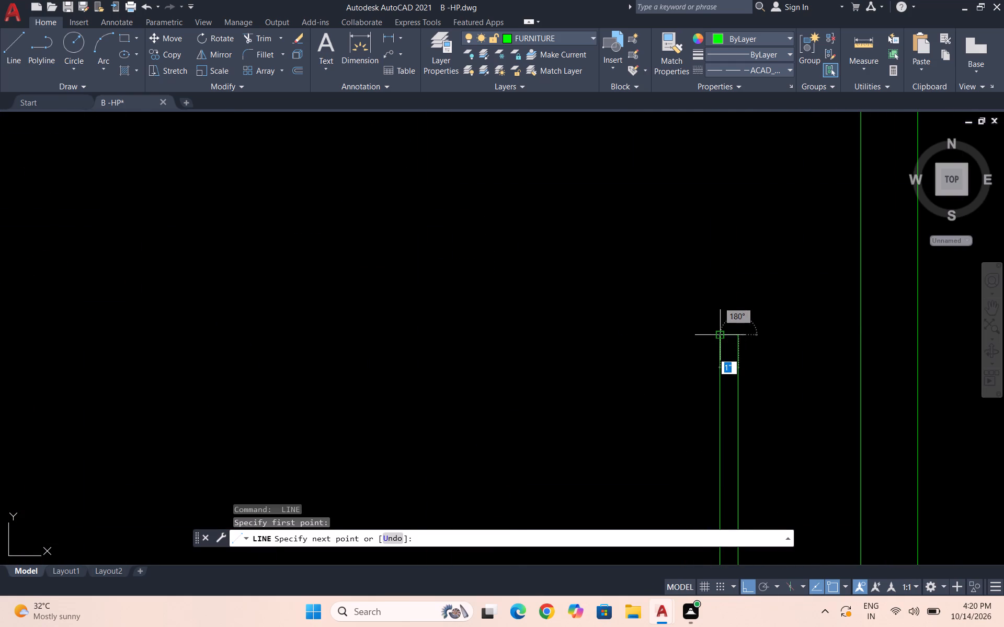
{"action": "left_click", "coordinate": [720, 336]}
{"action": "key", "text": "Escape"}
{"action": "scroll", "coordinate": [728, 328], "scroll_direction": "down", "scroll_amount": 3}
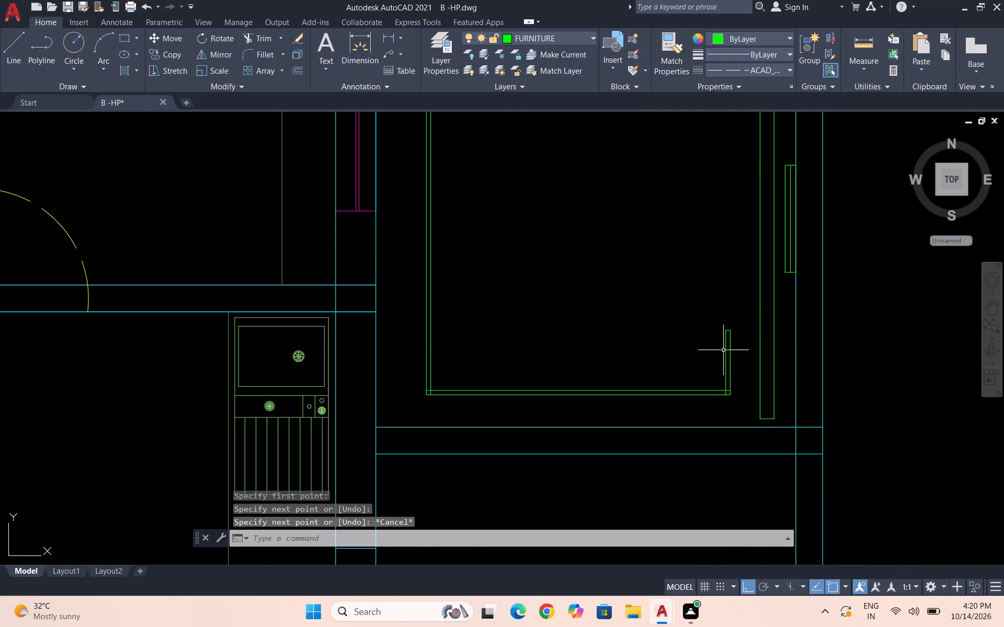
Draw a rectangle about 5" wide and 2'-3" tall in the gap between the apartment-side shaft wall and the lift car.
{"action": "scroll", "coordinate": [724, 382], "scroll_direction": "down", "scroll_amount": 1}
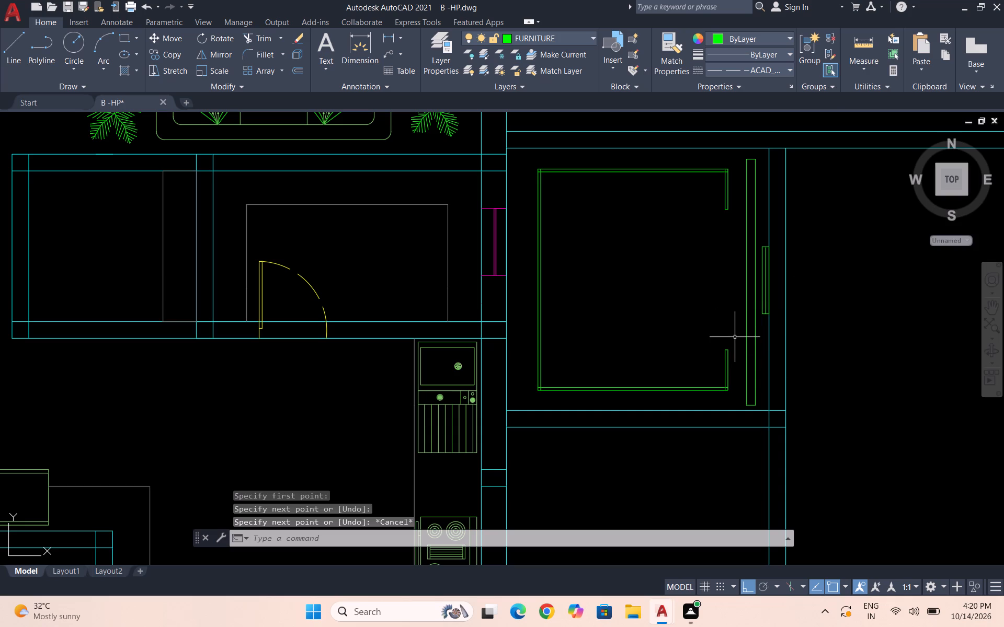
{"action": "type", "text": "rec"}
{"action": "key", "text": "Return"}
{"action": "scroll", "coordinate": [527, 275], "scroll_direction": "up", "scroll_amount": 1}
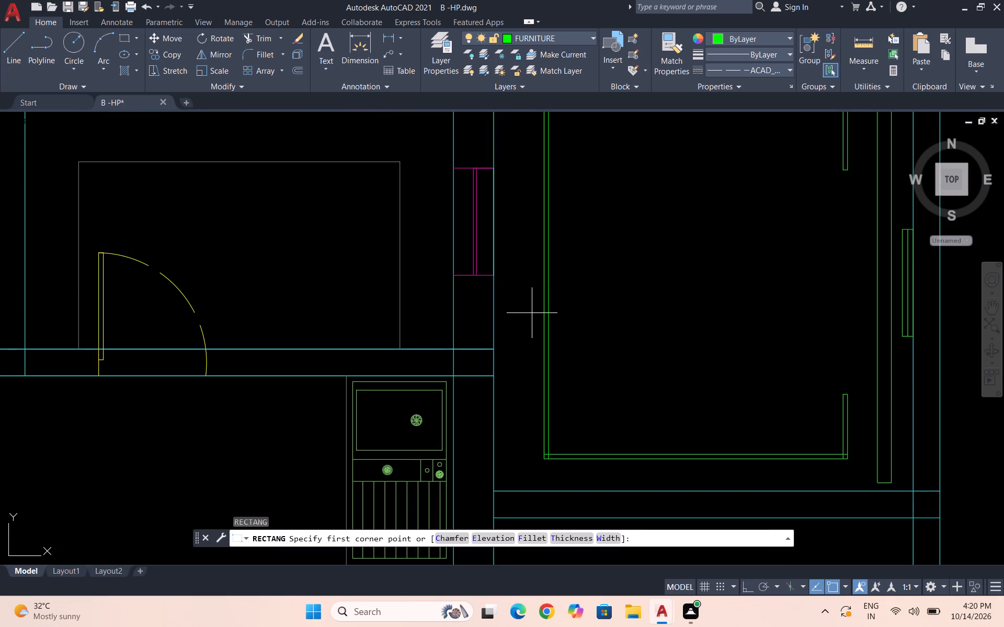
{"action": "left_click", "coordinate": [532, 289]}
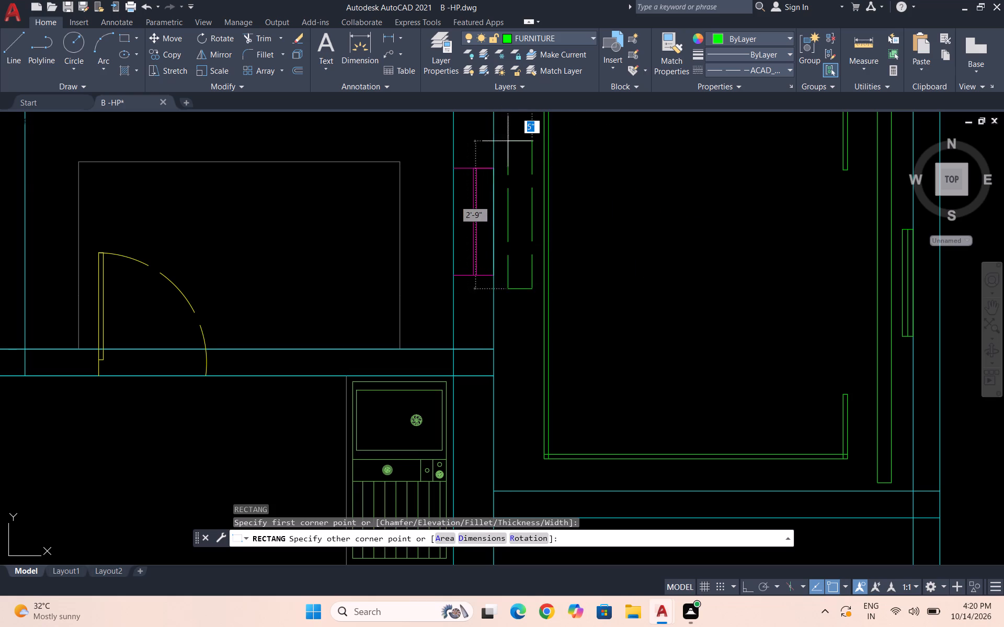
{"action": "left_click", "coordinate": [511, 168]}
Match the new rectangle's properties to those of the lift car's inner wall line.
{"action": "left_click", "coordinate": [673, 64]}
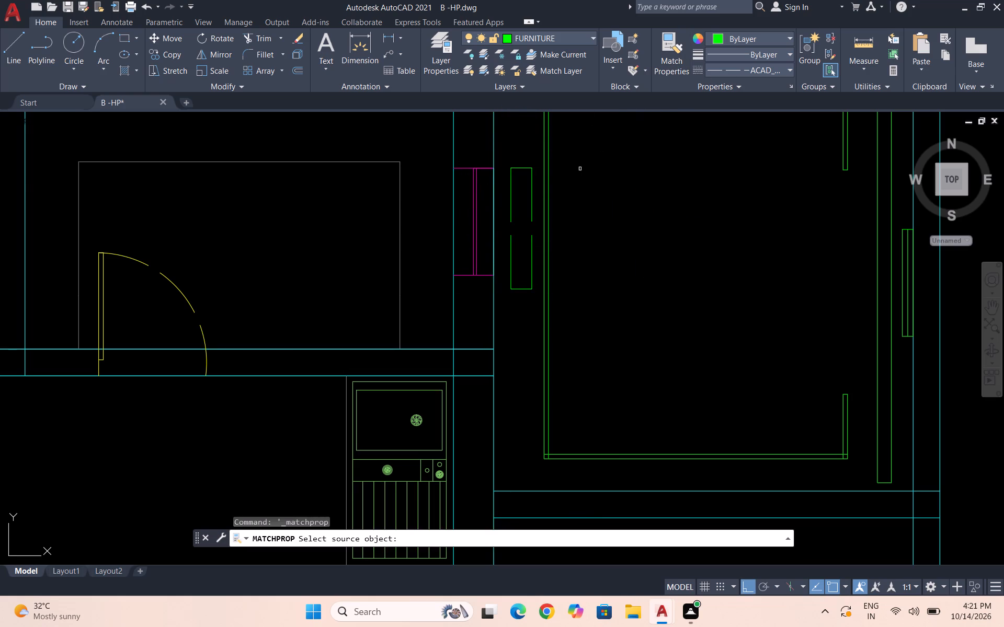
{"action": "left_click", "coordinate": [550, 188]}
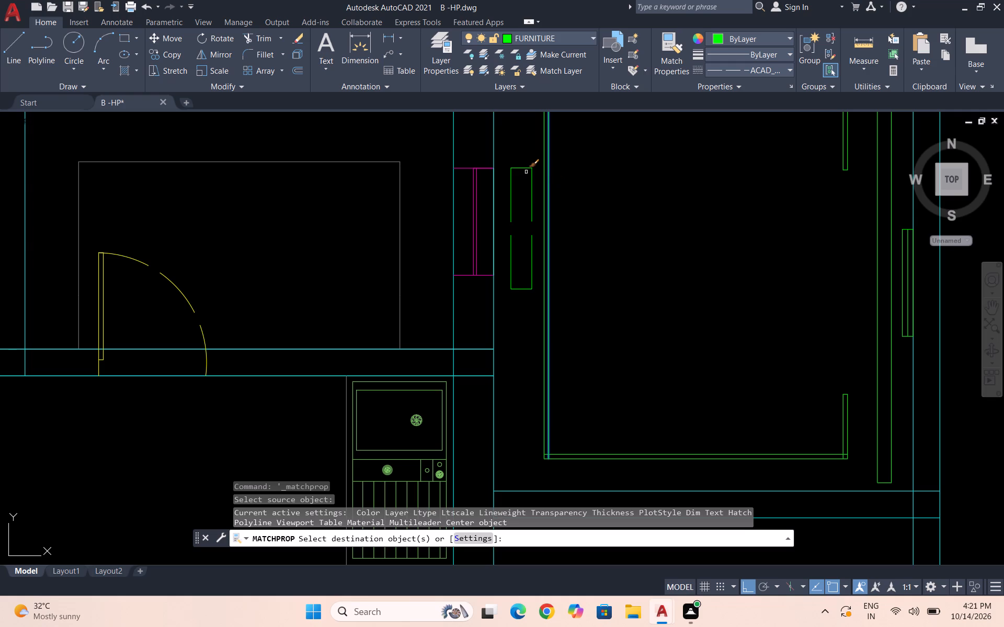
{"action": "left_click", "coordinate": [527, 168]}
{"action": "key", "text": "Escape"}
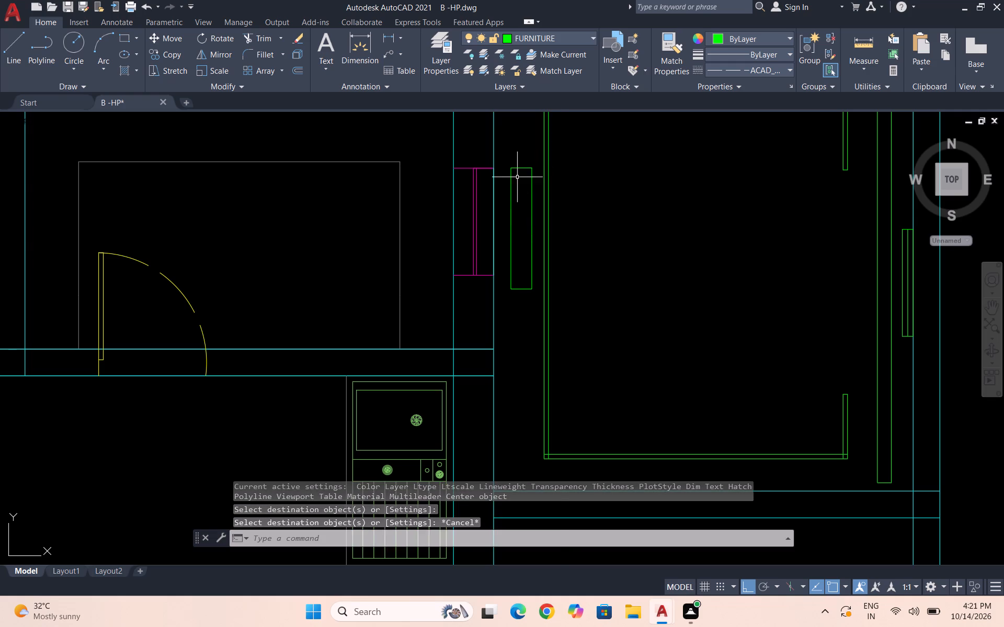
Draw a vertical centre line through the rectangle between the midpoints of its two short edges.
{"action": "scroll", "coordinate": [517, 177], "scroll_direction": "up", "scroll_amount": 1}
{"action": "key", "text": "l"}
{"action": "key", "text": "Return"}
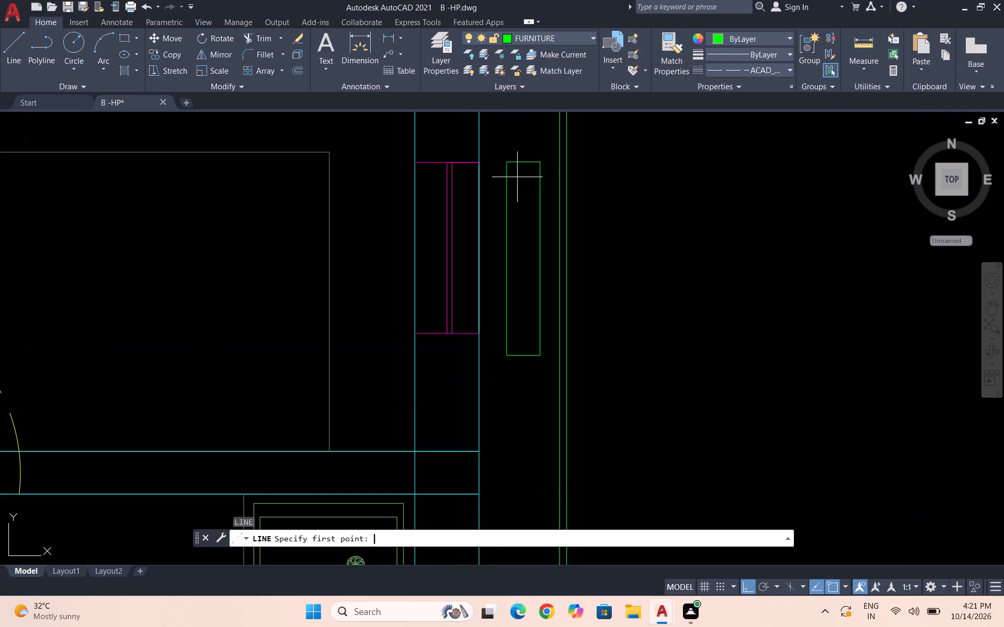
{"action": "left_click", "coordinate": [526, 353]}
{"action": "left_click", "coordinate": [524, 161]}
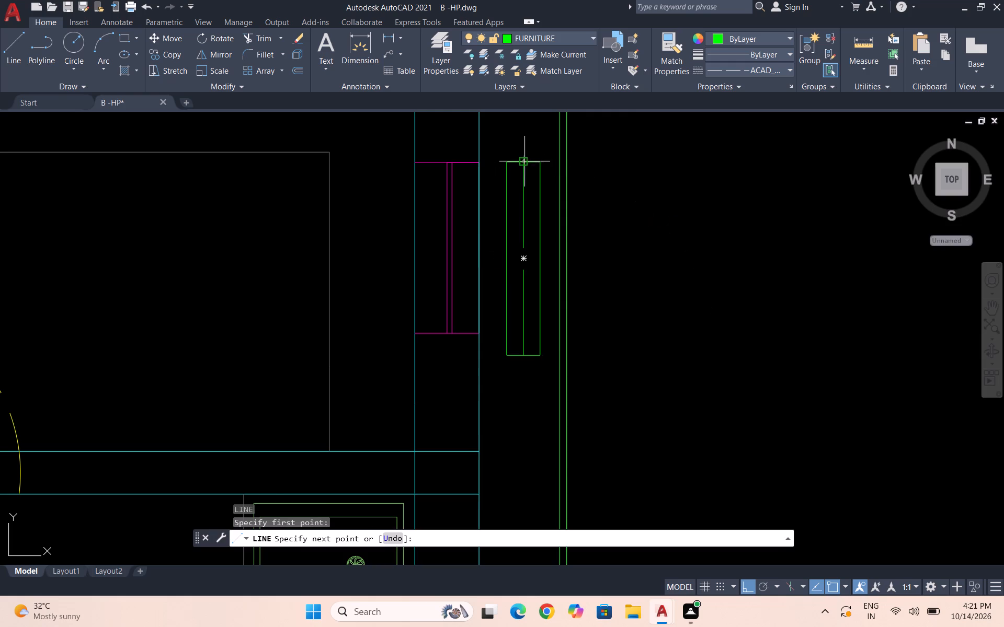
{"action": "key", "text": "Escape"}
Match the centre line's properties to those of the rectangle.
{"action": "left_click", "coordinate": [674, 65]}
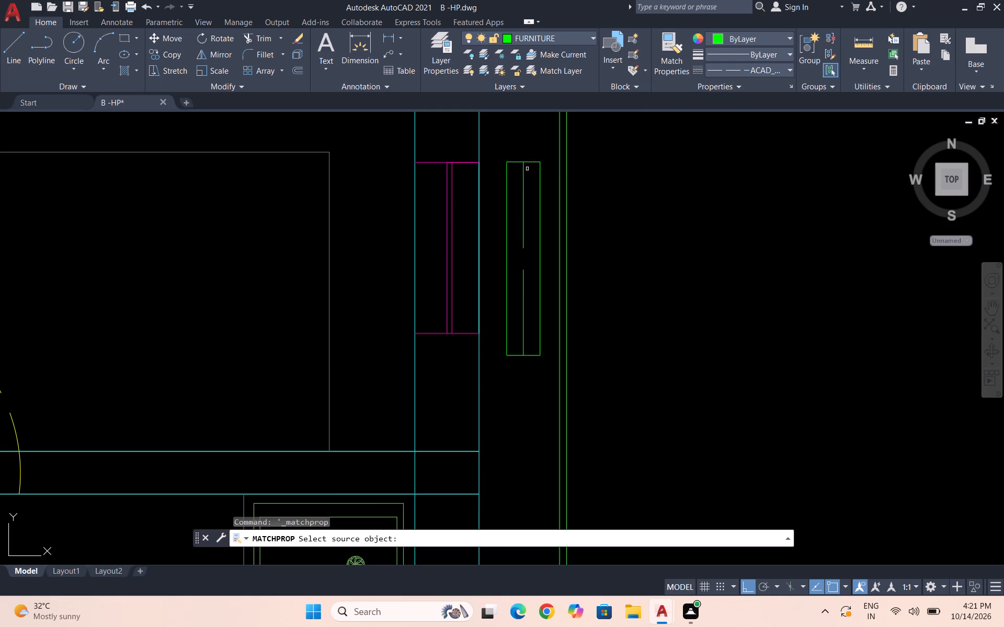
{"action": "left_click", "coordinate": [532, 161]}
{"action": "left_click", "coordinate": [522, 176]}
{"action": "key", "text": "Escape"}
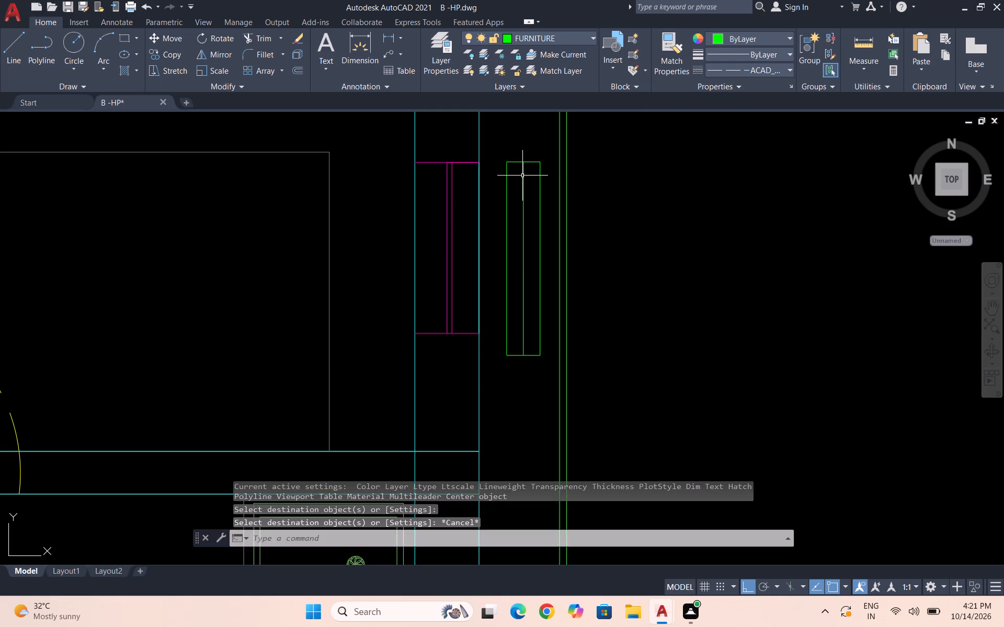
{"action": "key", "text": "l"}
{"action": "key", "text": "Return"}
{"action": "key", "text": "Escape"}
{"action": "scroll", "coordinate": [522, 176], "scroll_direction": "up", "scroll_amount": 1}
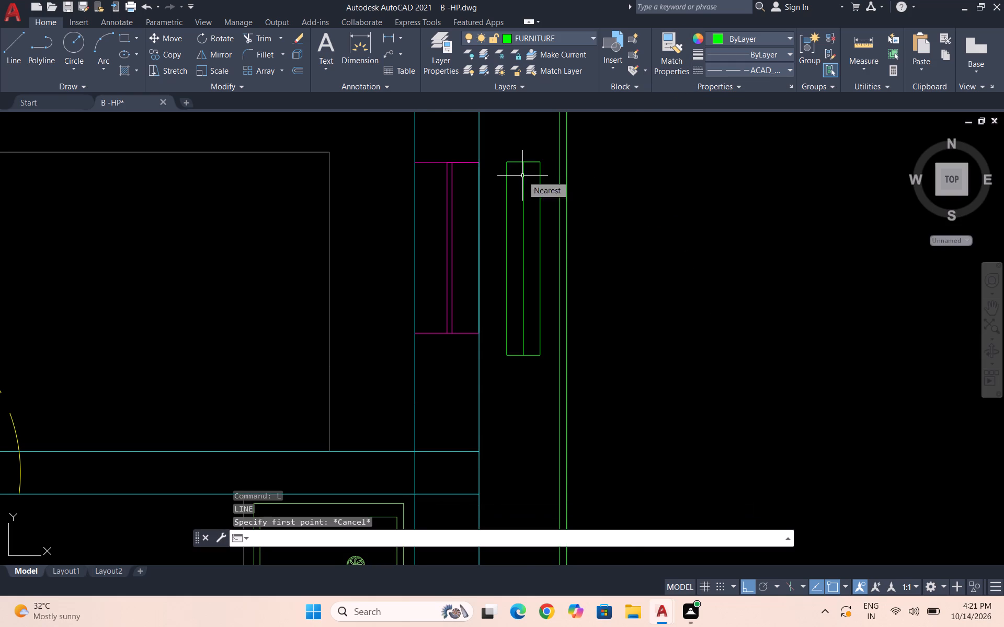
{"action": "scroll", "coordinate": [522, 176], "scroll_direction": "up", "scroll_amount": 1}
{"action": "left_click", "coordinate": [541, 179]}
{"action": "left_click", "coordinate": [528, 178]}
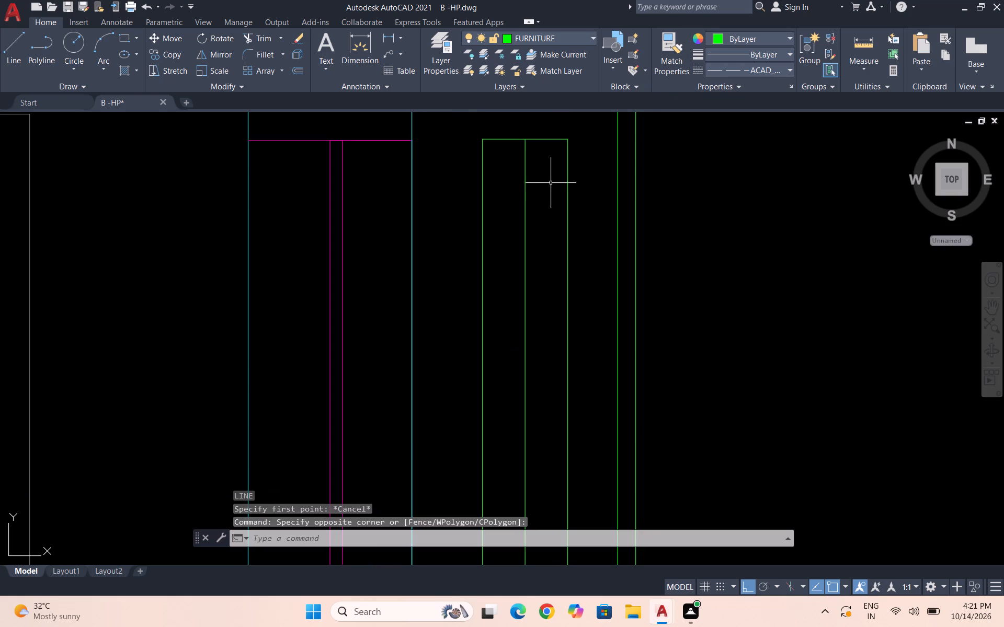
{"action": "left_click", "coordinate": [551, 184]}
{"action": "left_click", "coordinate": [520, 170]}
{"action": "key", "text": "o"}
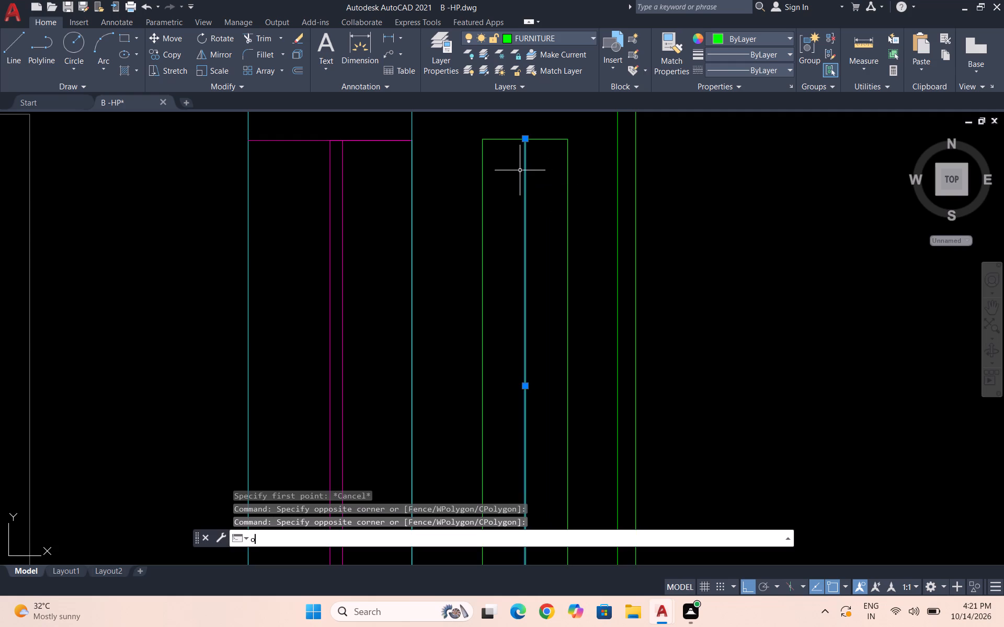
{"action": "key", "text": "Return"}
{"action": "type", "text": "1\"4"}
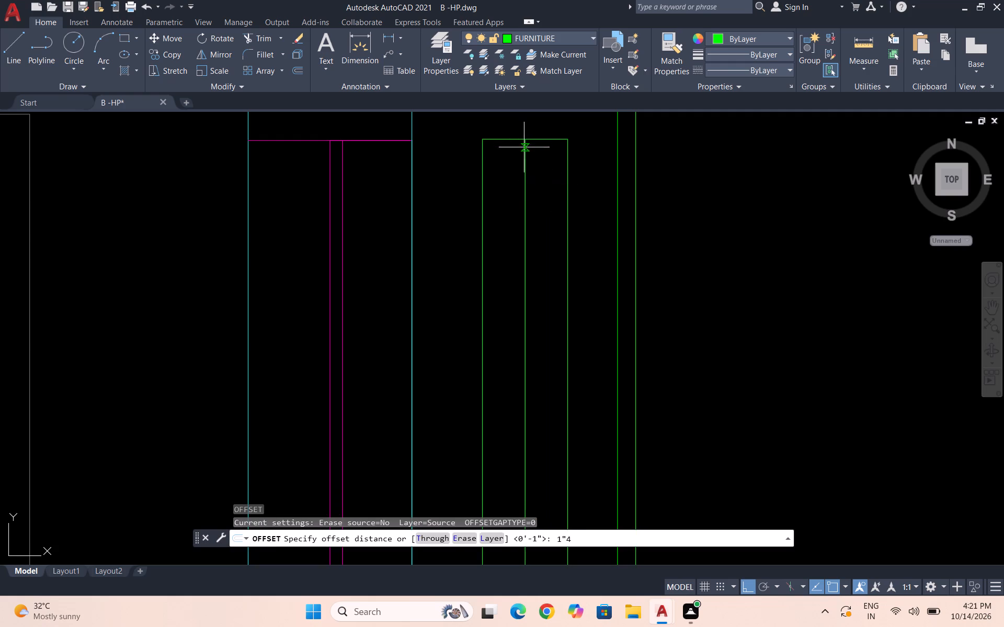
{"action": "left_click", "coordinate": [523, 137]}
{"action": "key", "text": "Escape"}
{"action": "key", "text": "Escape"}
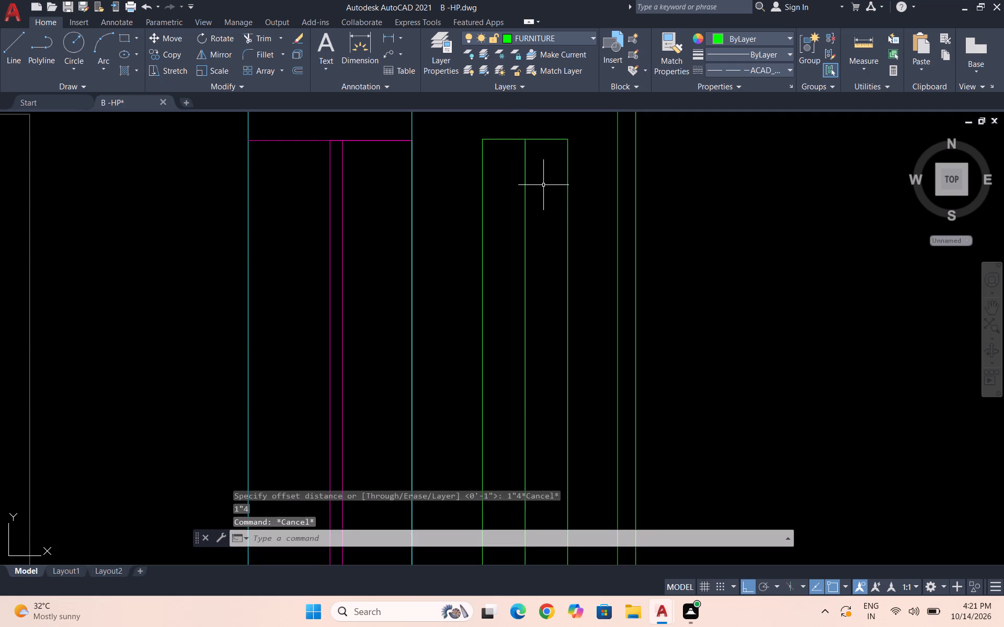
Offset the rectangle's centre line 1" to both sides.
{"action": "left_click", "coordinate": [539, 199]}
{"action": "left_click", "coordinate": [506, 172]}
{"action": "key", "text": "o"}
{"action": "key", "text": "Return"}
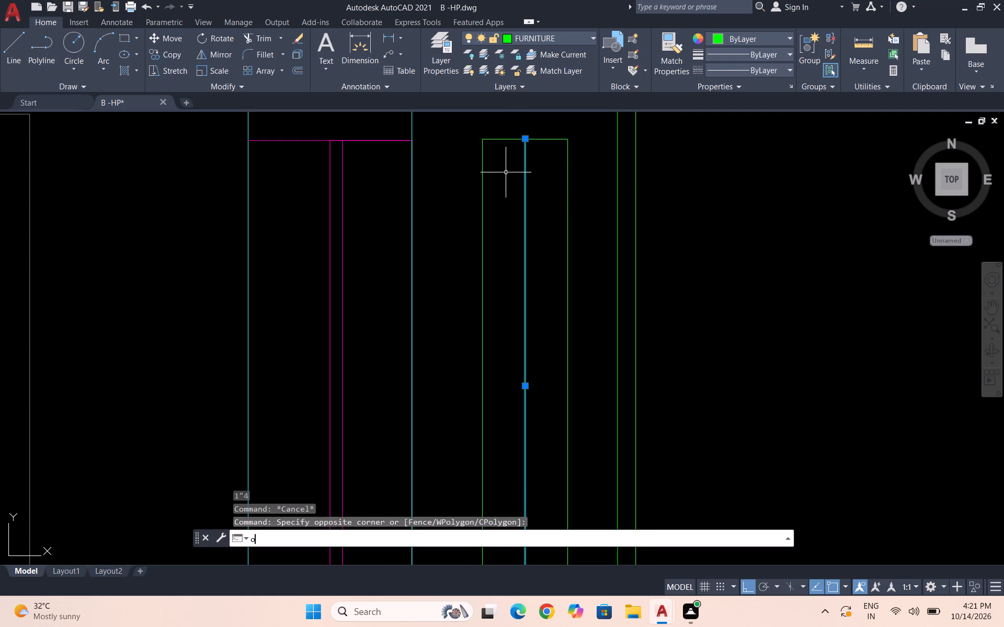
{"action": "type", "text": "1\""}
{"action": "key", "text": "Return"}
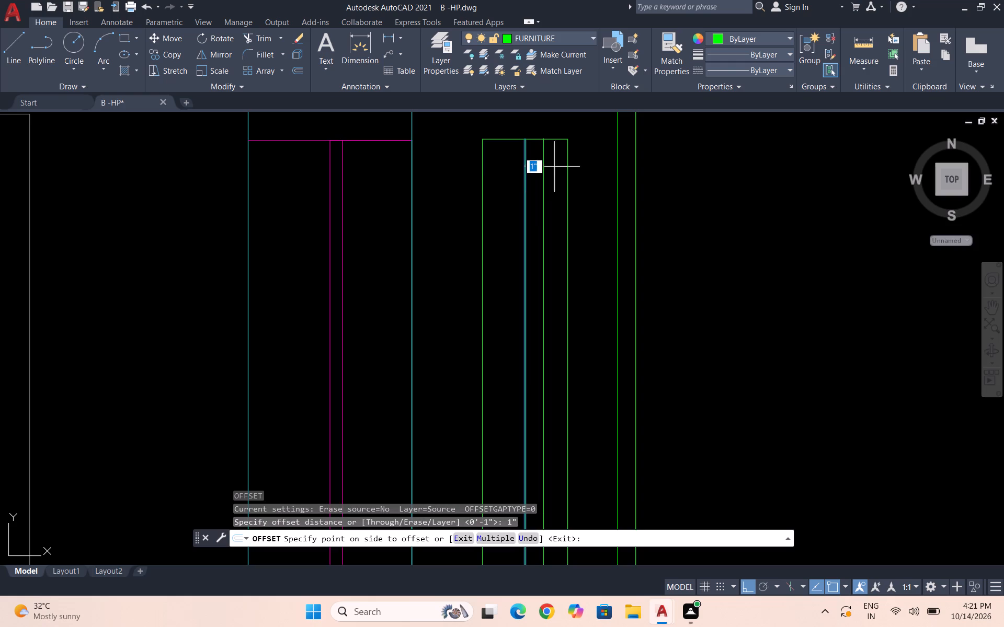
{"action": "left_click", "coordinate": [557, 151]}
{"action": "left_click", "coordinate": [523, 175]}
{"action": "left_click", "coordinate": [511, 175]}
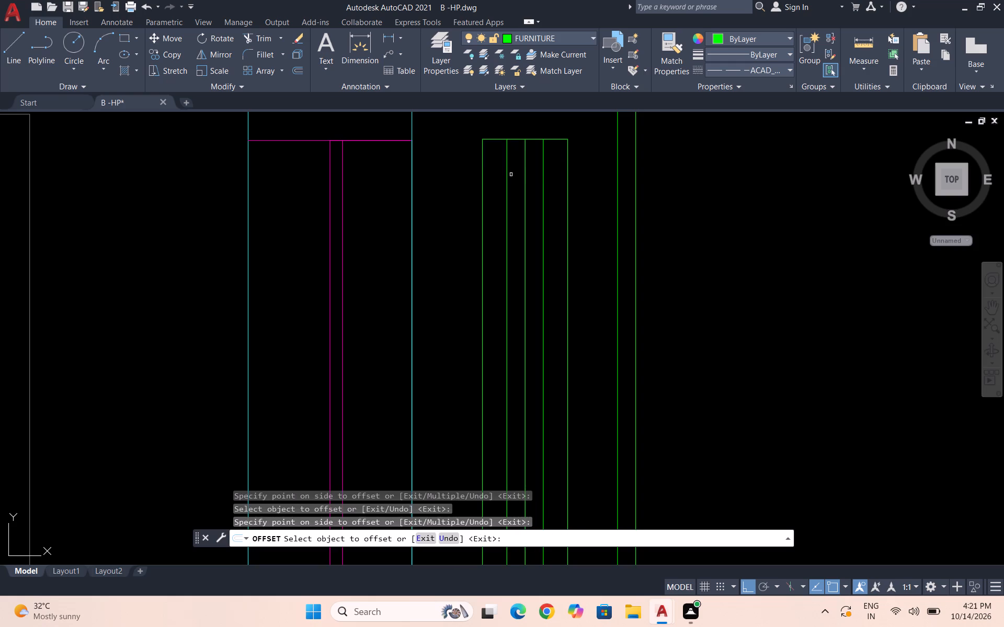
{"action": "key", "text": "Escape"}
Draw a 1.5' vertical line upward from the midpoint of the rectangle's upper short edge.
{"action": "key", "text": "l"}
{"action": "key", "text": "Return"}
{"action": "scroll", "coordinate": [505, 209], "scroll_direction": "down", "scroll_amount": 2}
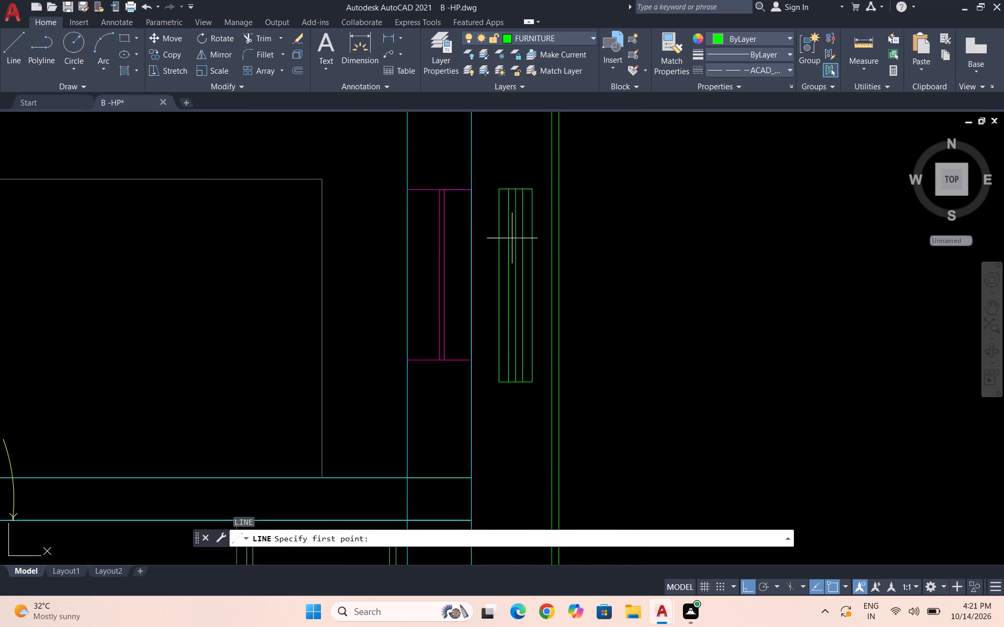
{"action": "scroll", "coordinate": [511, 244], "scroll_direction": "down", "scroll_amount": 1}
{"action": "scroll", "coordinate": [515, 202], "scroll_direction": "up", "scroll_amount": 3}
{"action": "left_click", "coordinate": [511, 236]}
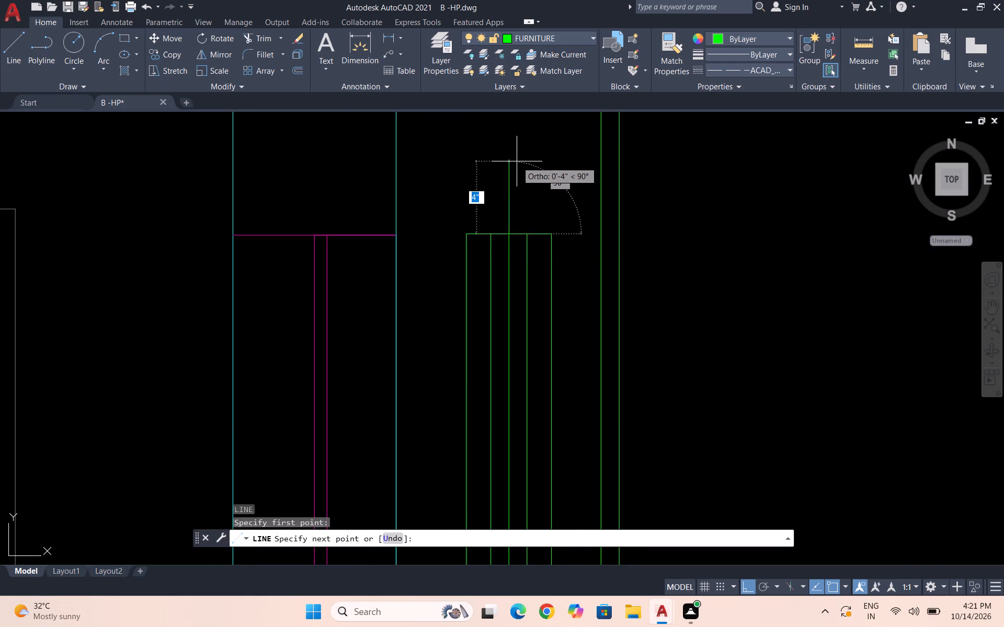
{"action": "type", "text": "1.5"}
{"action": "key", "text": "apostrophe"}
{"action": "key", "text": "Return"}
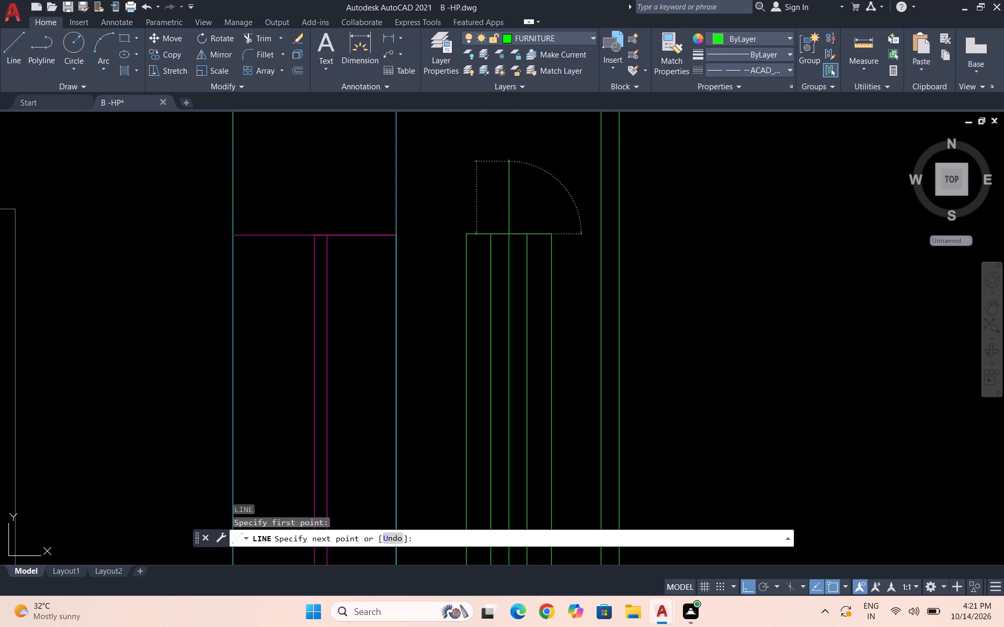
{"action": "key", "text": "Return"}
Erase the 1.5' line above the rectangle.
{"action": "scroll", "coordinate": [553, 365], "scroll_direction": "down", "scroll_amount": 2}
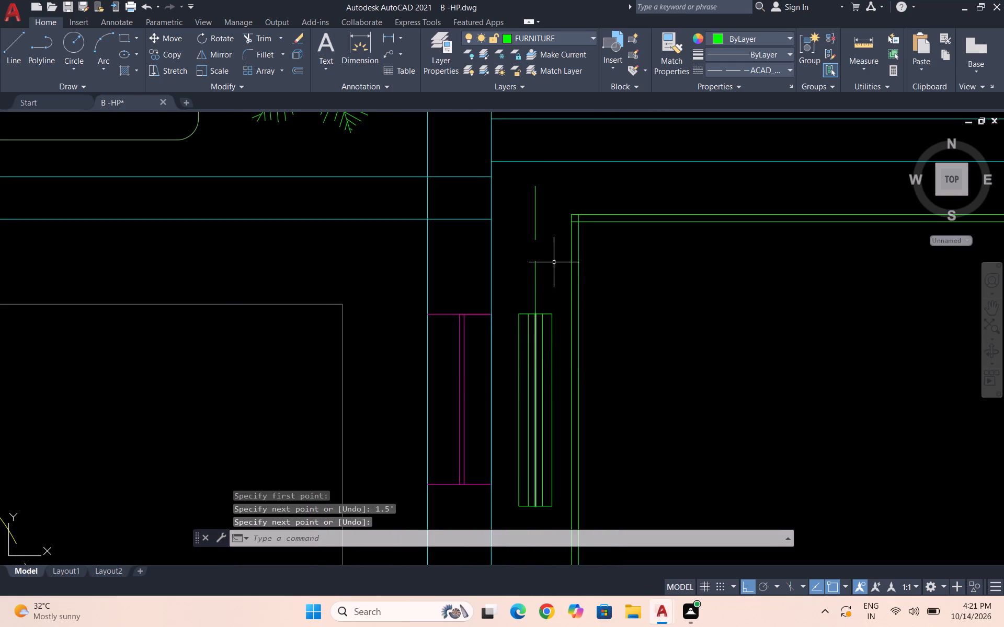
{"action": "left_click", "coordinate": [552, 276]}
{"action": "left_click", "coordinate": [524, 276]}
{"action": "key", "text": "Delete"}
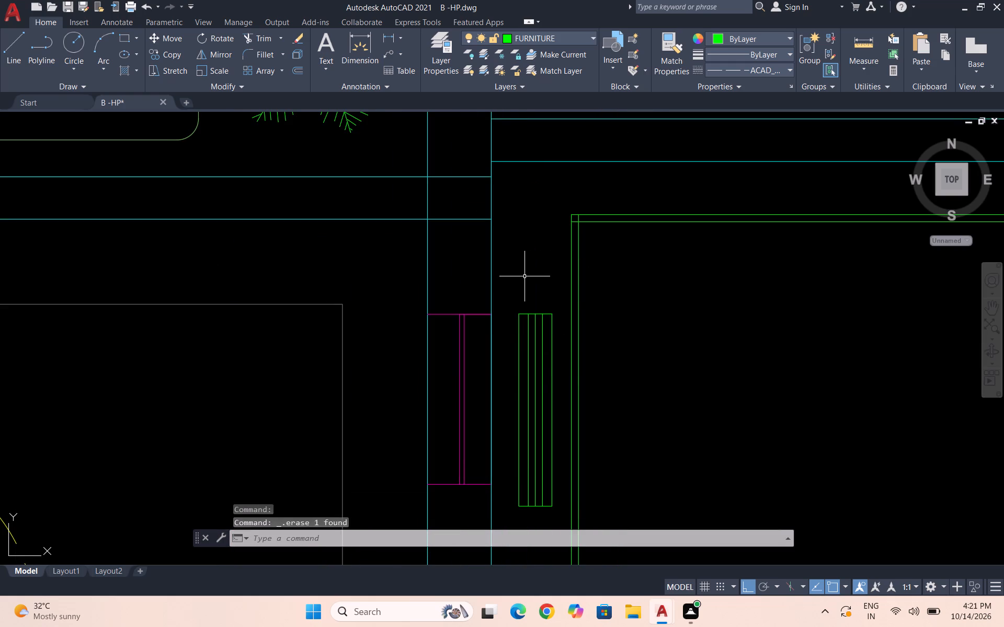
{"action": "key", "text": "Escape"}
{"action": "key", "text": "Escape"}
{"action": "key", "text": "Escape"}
Set the current linetype to ByLayer.
{"action": "left_click", "coordinate": [777, 68]}
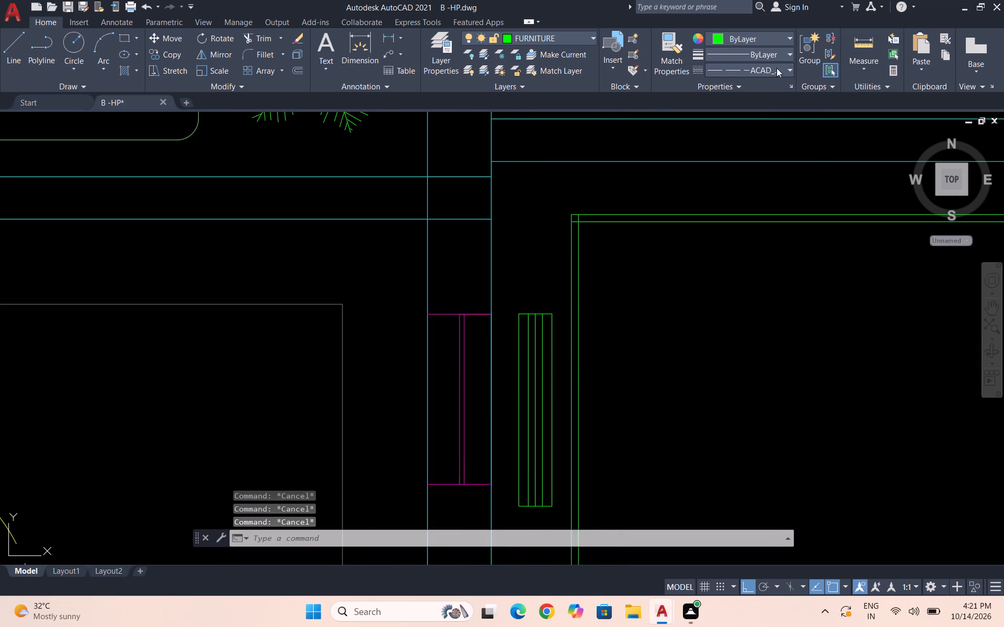
{"action": "left_click", "coordinate": [762, 86]}
{"action": "key", "text": "Escape"}
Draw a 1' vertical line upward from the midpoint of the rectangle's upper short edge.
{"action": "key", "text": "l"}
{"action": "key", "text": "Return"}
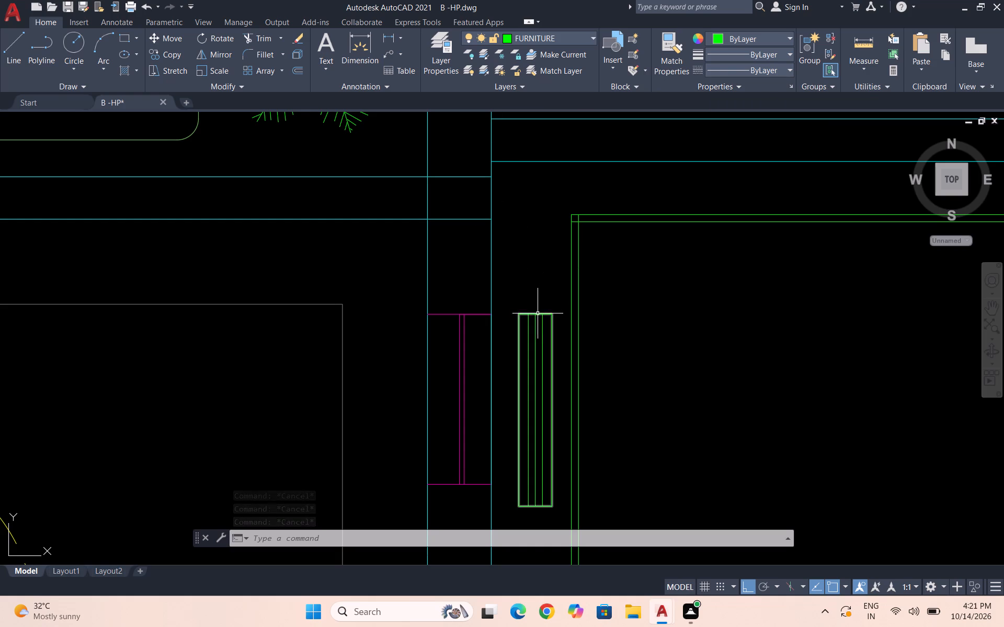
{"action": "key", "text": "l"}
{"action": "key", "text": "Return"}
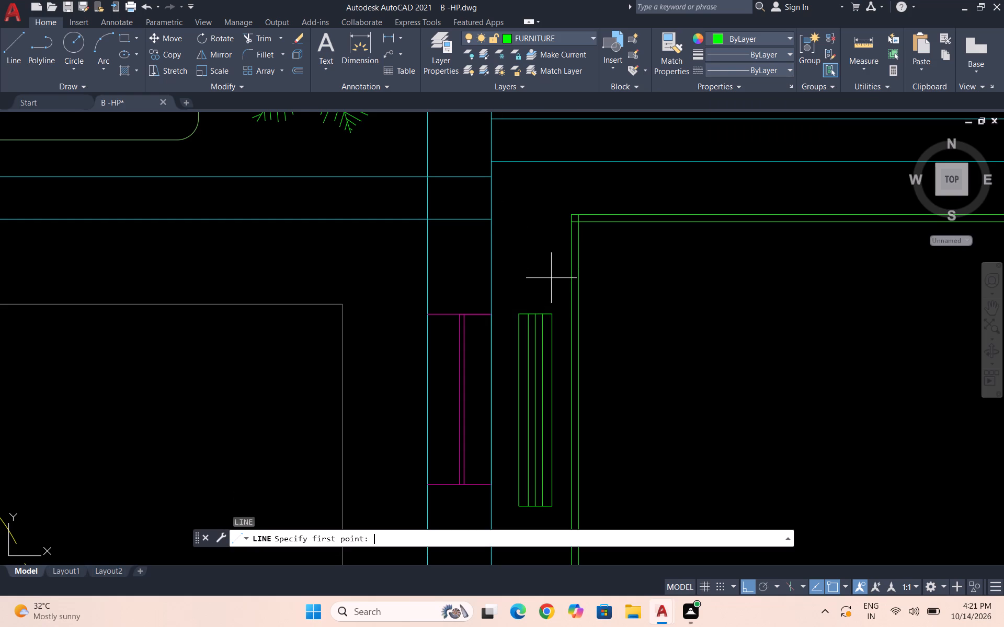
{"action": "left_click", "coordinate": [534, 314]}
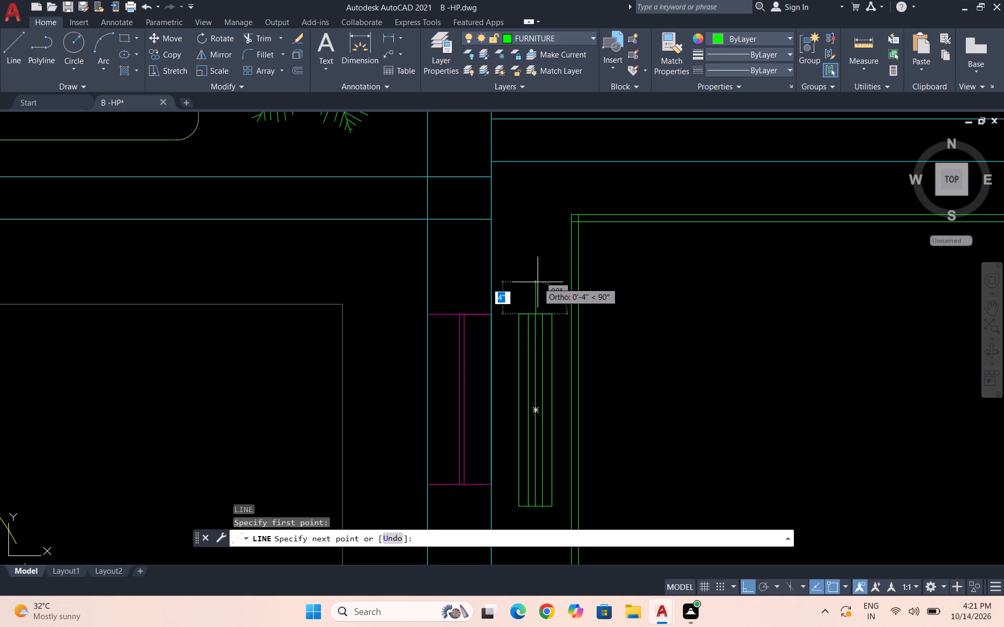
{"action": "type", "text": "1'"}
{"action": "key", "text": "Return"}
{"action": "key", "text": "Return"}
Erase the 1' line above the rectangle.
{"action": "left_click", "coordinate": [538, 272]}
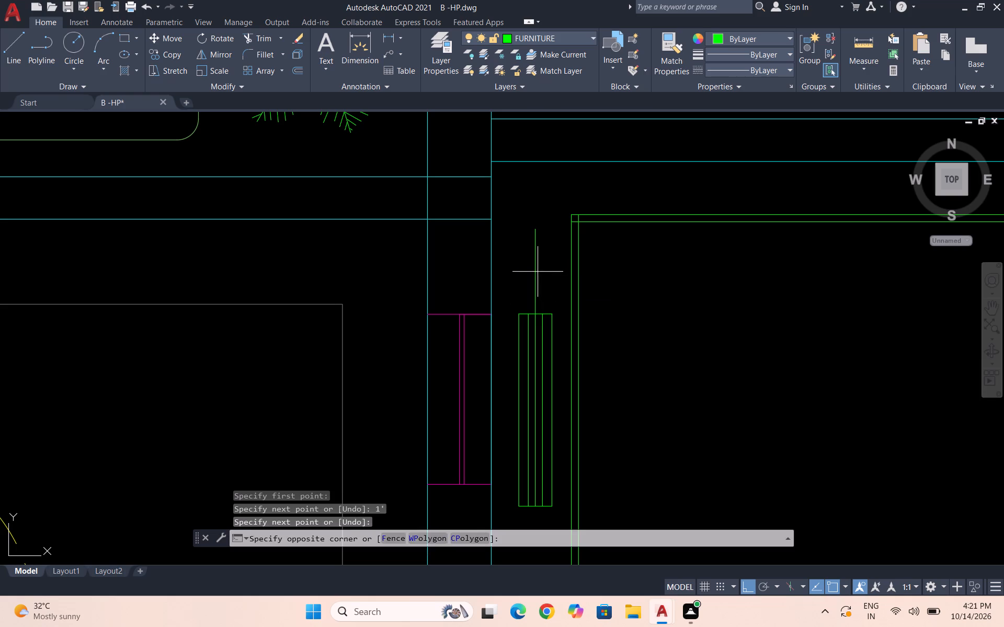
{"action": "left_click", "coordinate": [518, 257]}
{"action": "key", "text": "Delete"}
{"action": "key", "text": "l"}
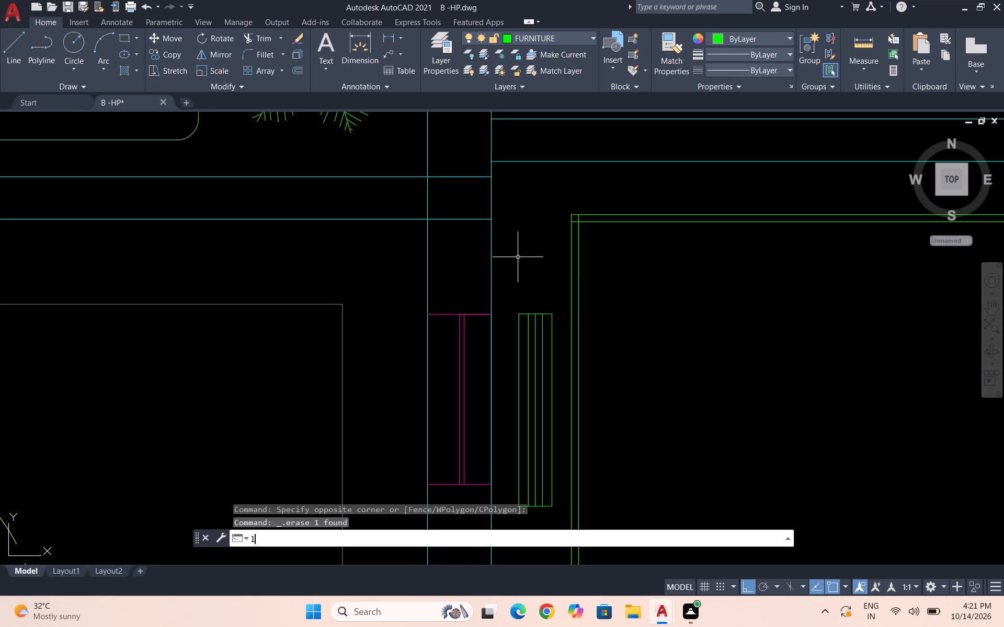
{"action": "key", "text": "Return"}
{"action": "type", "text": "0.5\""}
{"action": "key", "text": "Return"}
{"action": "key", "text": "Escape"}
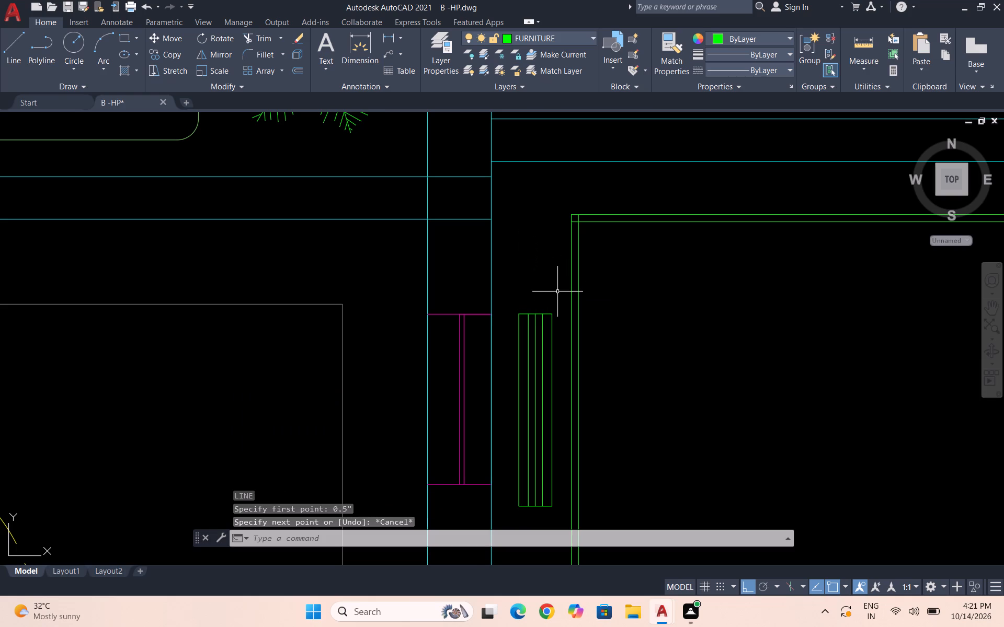
Draw a 5" vertical line upward from the midpoint of the narrow rectangle's upper short edge.
{"action": "key", "text": "l"}
{"action": "key", "text": "Return"}
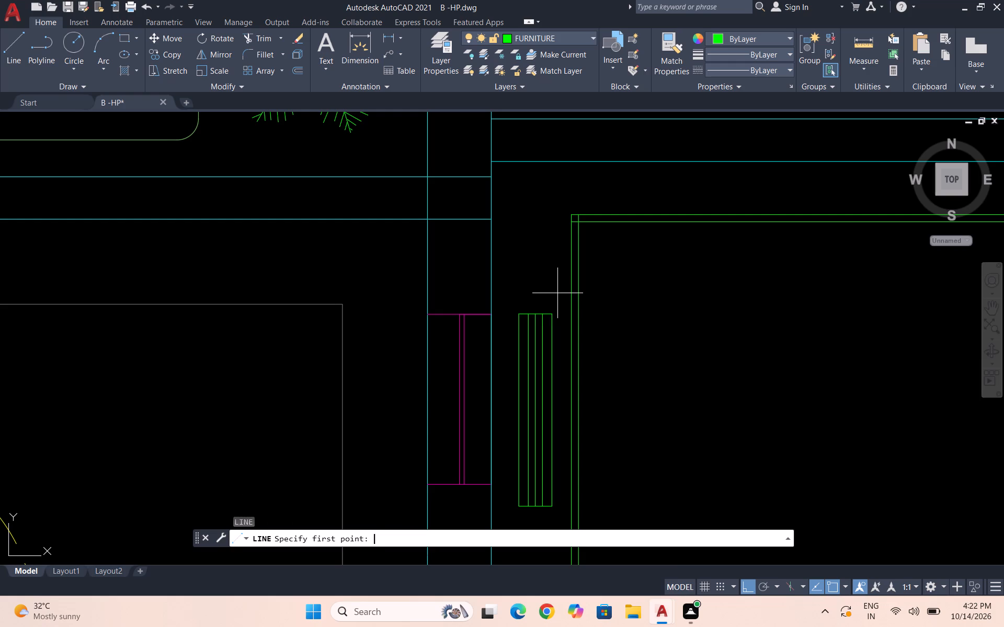
{"action": "scroll", "coordinate": [515, 329], "scroll_direction": "up", "scroll_amount": 2}
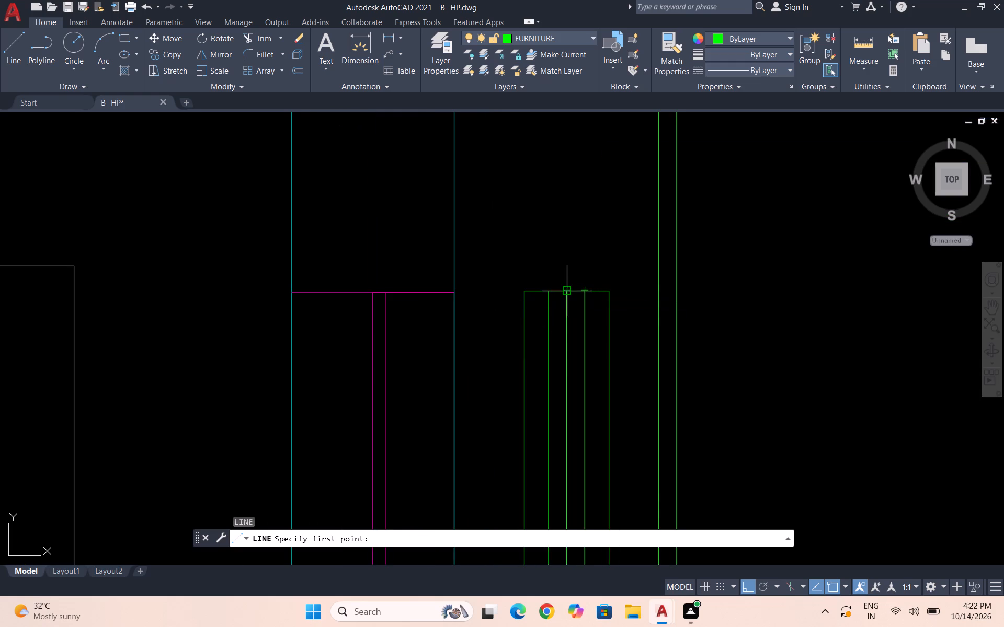
{"action": "left_click", "coordinate": [568, 288]}
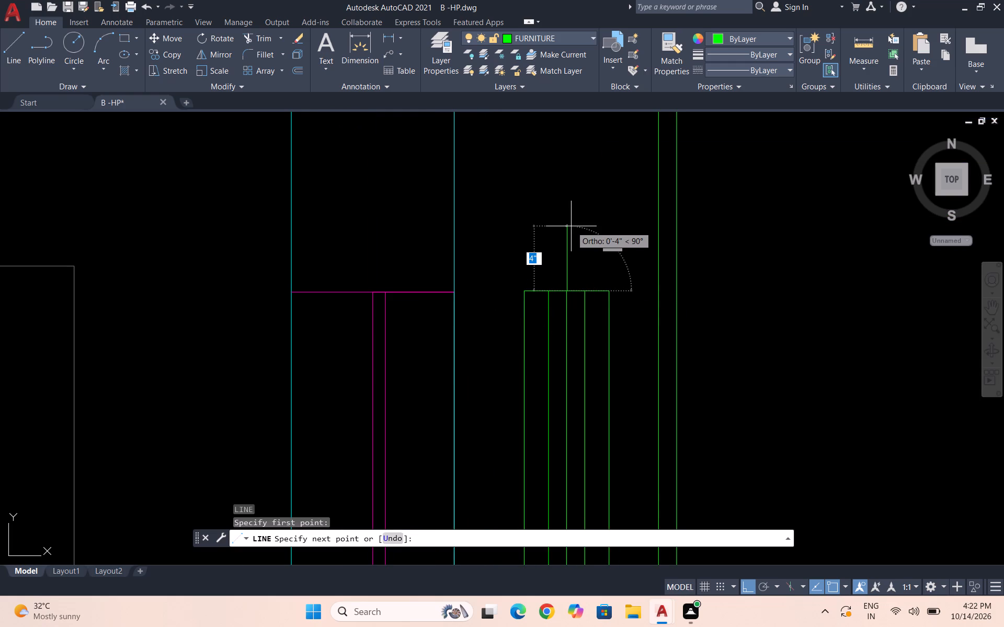
{"action": "type", "text": "5\""}
{"action": "key", "text": "Return"}
{"action": "key", "text": "Return"}
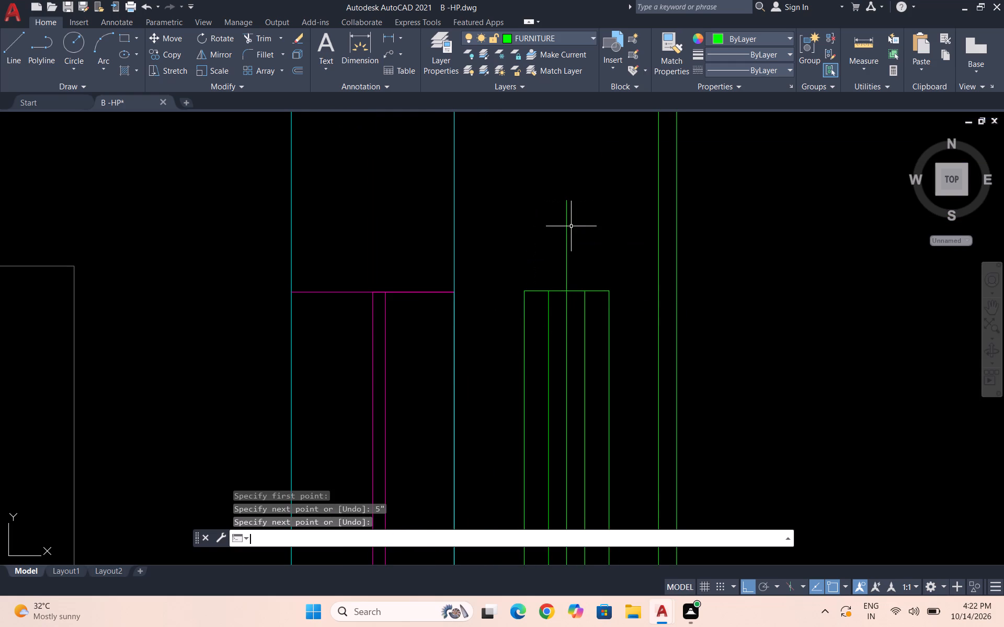
Copy the 5" line from its upper end to the midpoint of the narrow rectangle's lower short edge, extending downward.
{"action": "left_click_drag", "start_coordinate": [586, 240], "coordinate": [581, 237]}
{"action": "left_click", "coordinate": [545, 215]}
{"action": "type", "text": "co"}
{"action": "key", "text": "Return"}
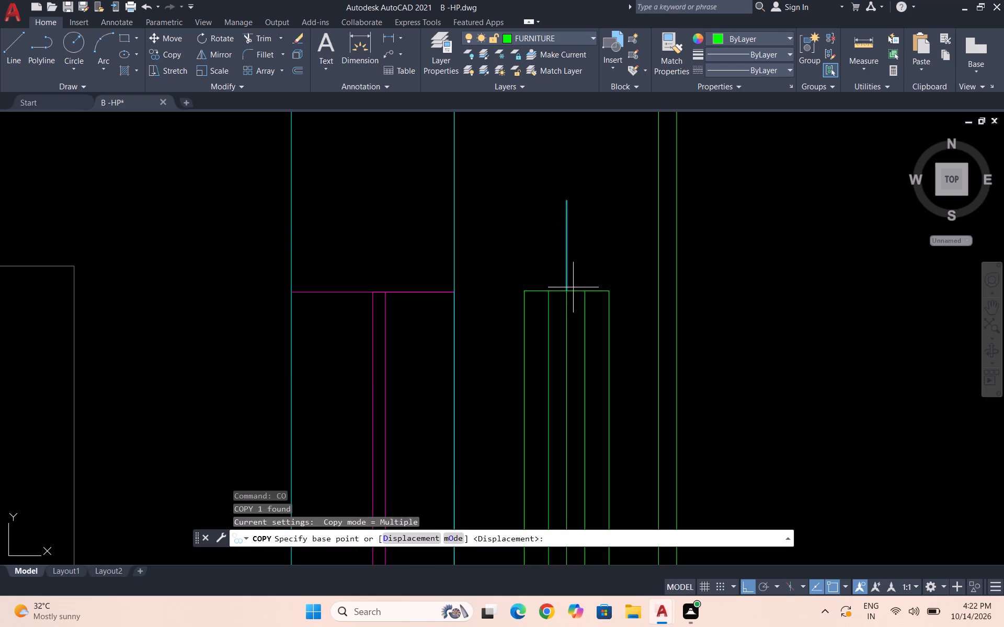
{"action": "left_click", "coordinate": [571, 203]}
{"action": "scroll", "coordinate": [563, 167], "scroll_direction": "down", "scroll_amount": 2}
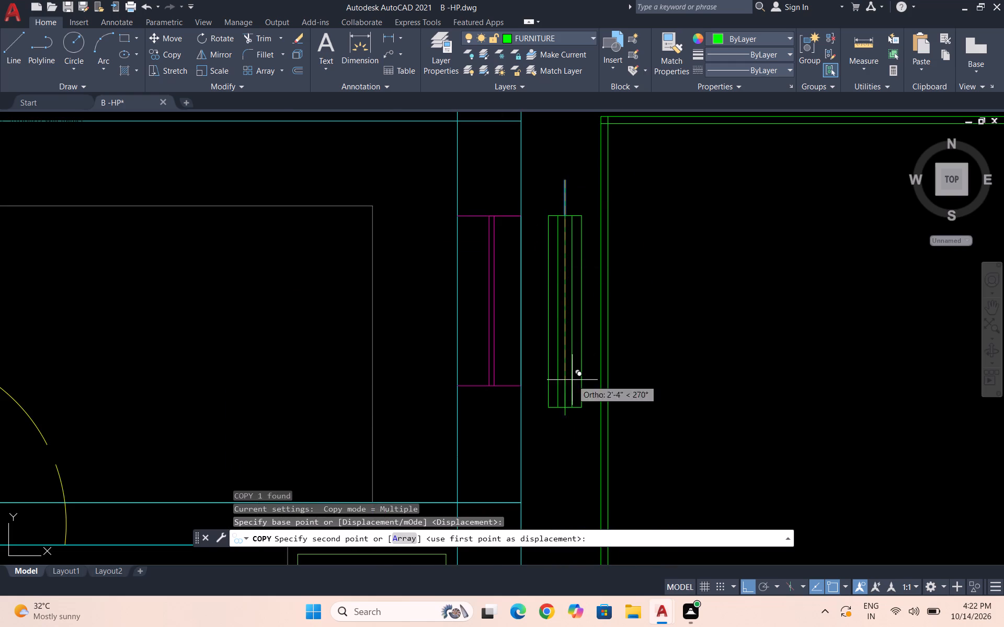
{"action": "left_click", "coordinate": [567, 408]}
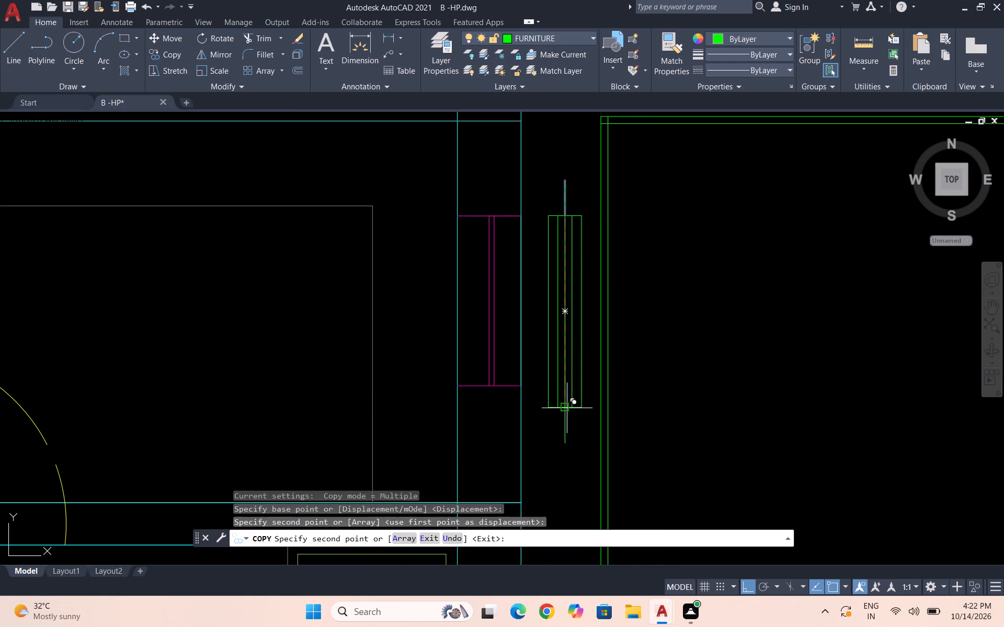
{"action": "key", "text": "Escape"}
Copy the complete lift car with its side rectangle, door strip and shaft door lines into the shaft directly below.
{"action": "scroll", "coordinate": [566, 372], "scroll_direction": "down", "scroll_amount": 3}
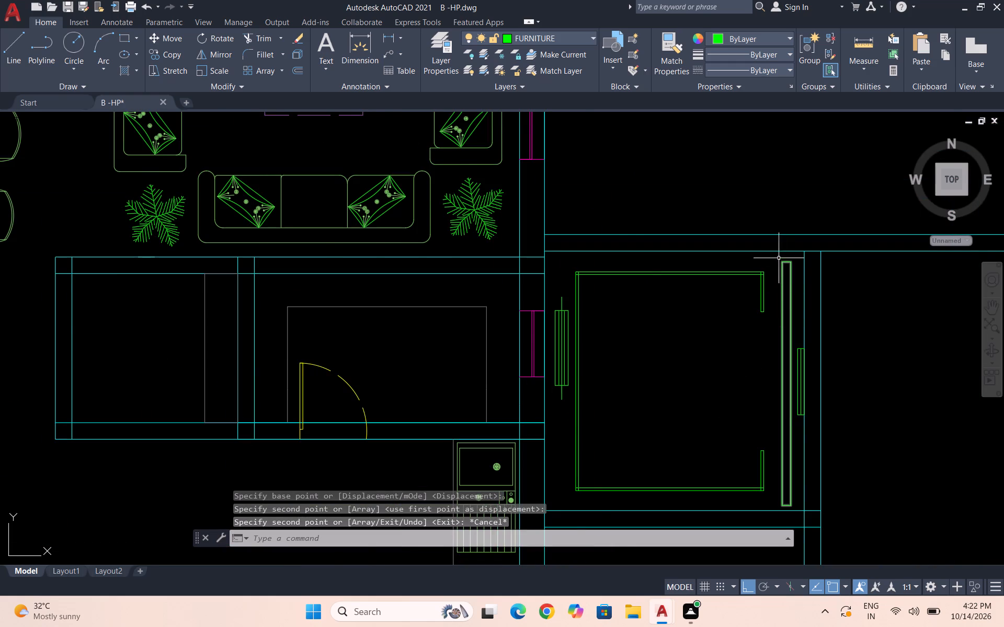
{"action": "scroll", "coordinate": [779, 261], "scroll_direction": "down", "scroll_amount": 1}
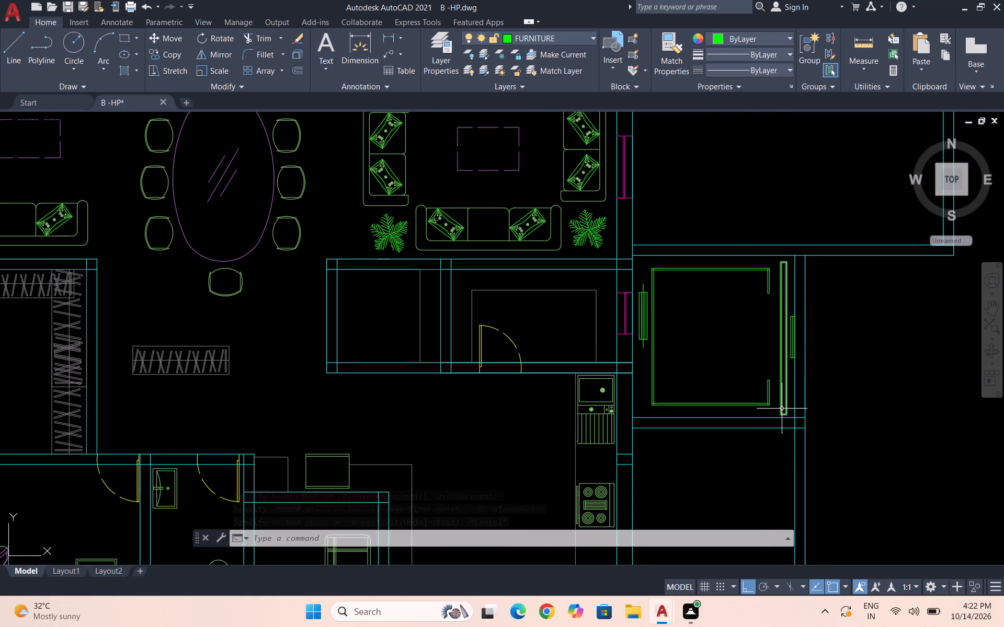
{"action": "scroll", "coordinate": [805, 410], "scroll_direction": "up", "scroll_amount": 3}
{"action": "left_click", "coordinate": [749, 436]}
{"action": "scroll", "coordinate": [731, 398], "scroll_direction": "down", "scroll_amount": 2}
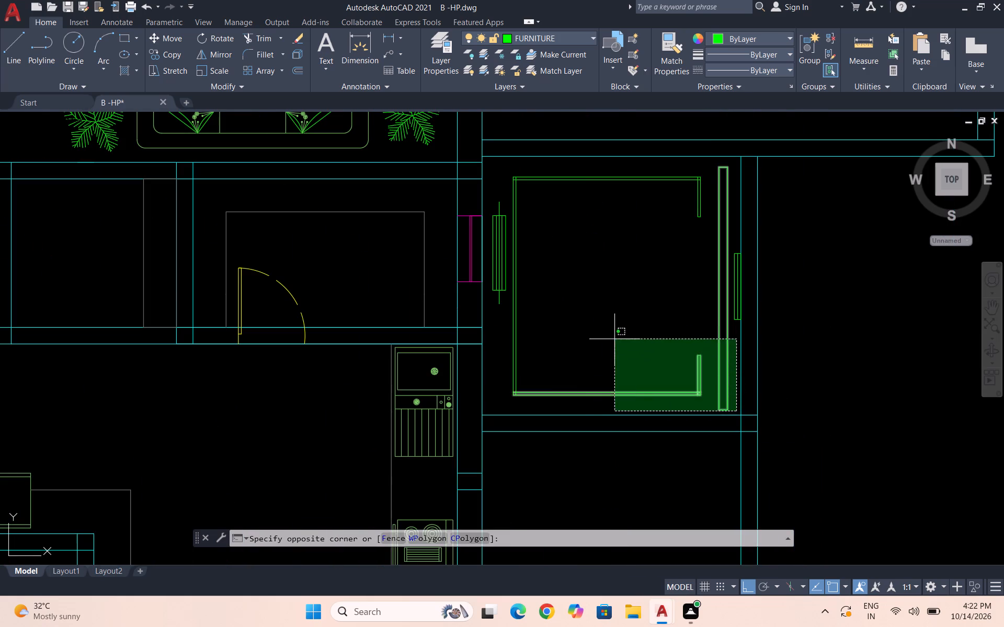
{"action": "left_click", "coordinate": [489, 167]}
{"action": "scroll", "coordinate": [738, 301], "scroll_direction": "up", "scroll_amount": 4}
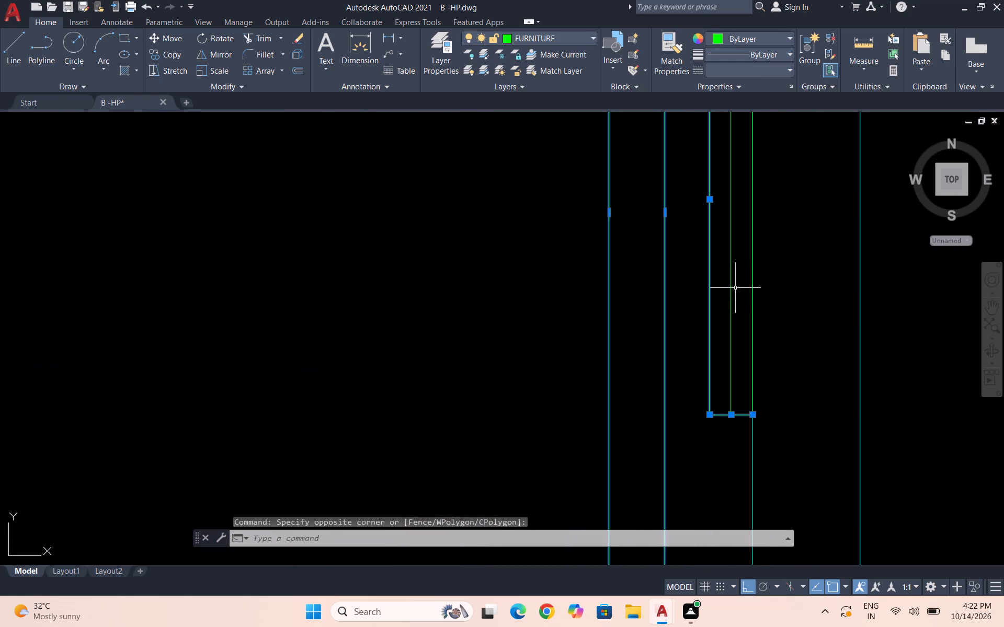
{"action": "left_click", "coordinate": [730, 277]}
{"action": "left_click", "coordinate": [754, 285]}
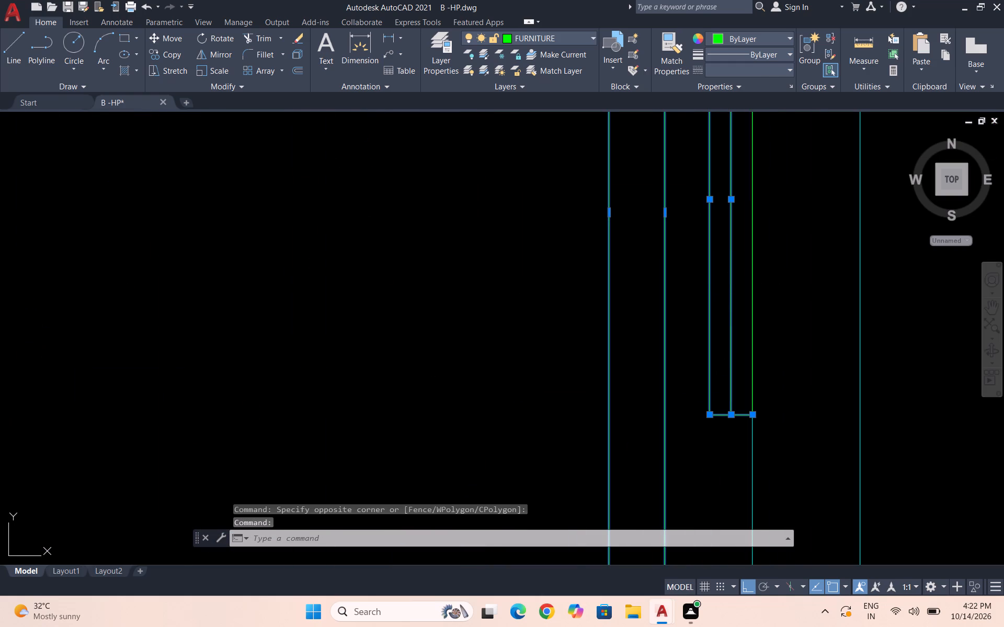
{"action": "scroll", "coordinate": [751, 272], "scroll_direction": "down", "scroll_amount": 6}
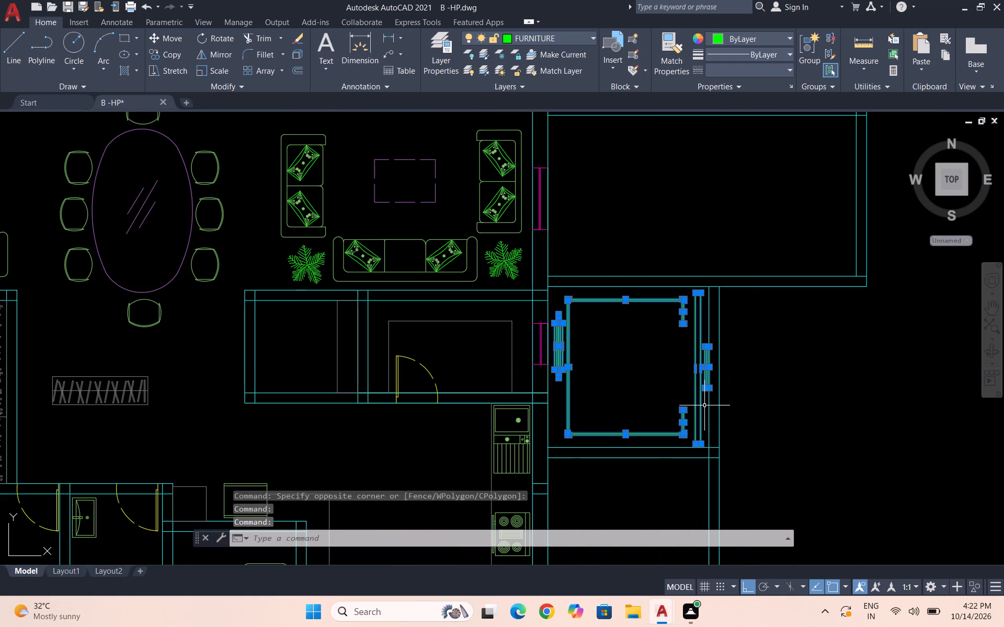
{"action": "type", "text": "co"}
{"action": "key", "text": "Return"}
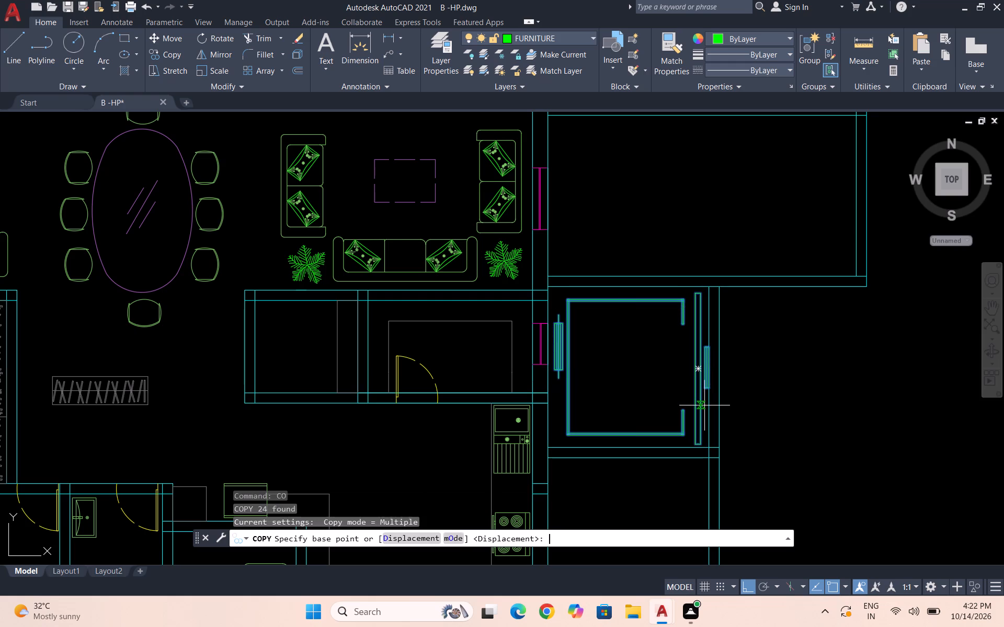
{"action": "left_click", "coordinate": [712, 368]}
{"action": "scroll", "coordinate": [711, 368], "scroll_direction": "down", "scroll_amount": 2}
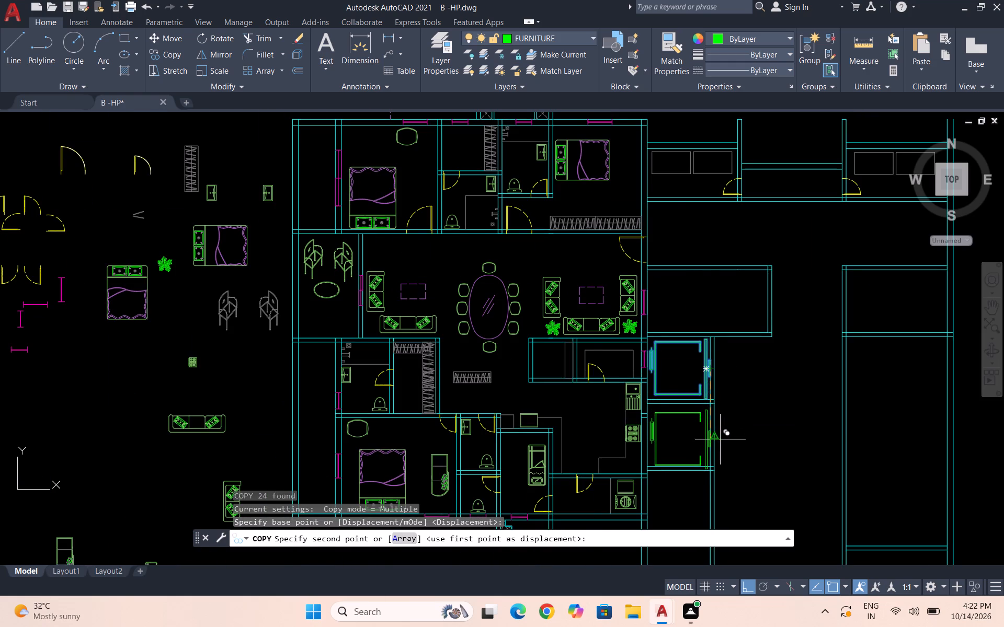
{"action": "scroll", "coordinate": [720, 439], "scroll_direction": "up", "scroll_amount": 1}
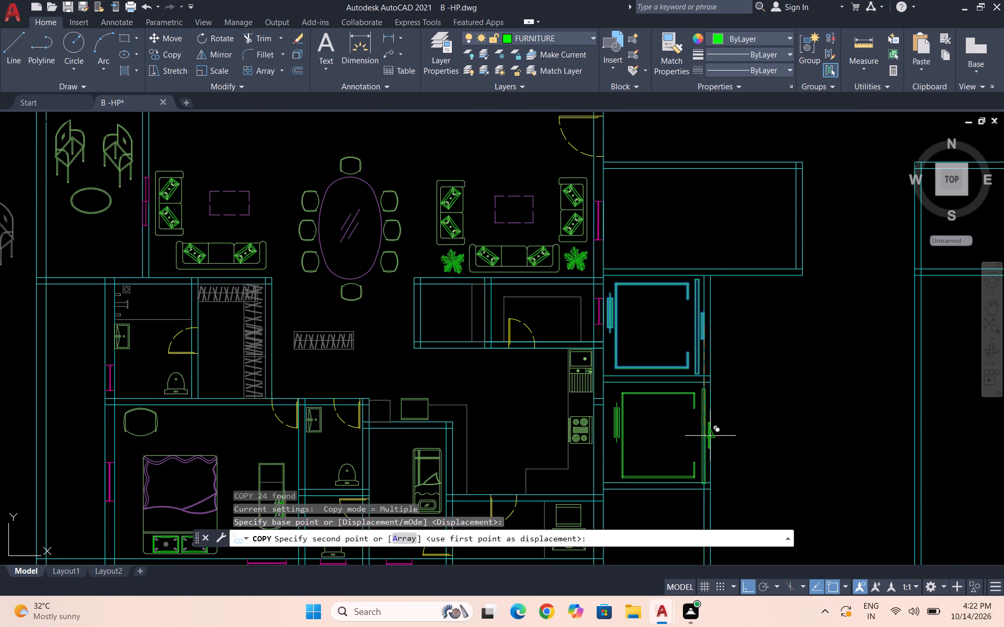
{"action": "left_click", "coordinate": [702, 431]}
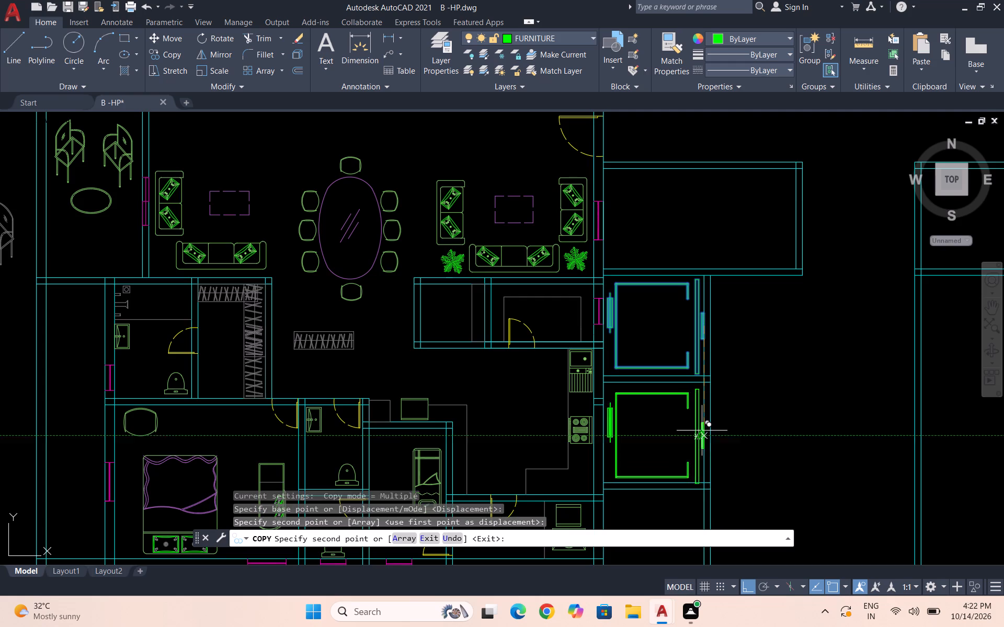
Place two more copies of the lift assembly in the third and fourth shafts of the column.
{"action": "scroll", "coordinate": [714, 401], "scroll_direction": "down", "scroll_amount": 2}
{"action": "scroll", "coordinate": [711, 447], "scroll_direction": "up", "scroll_amount": 2}
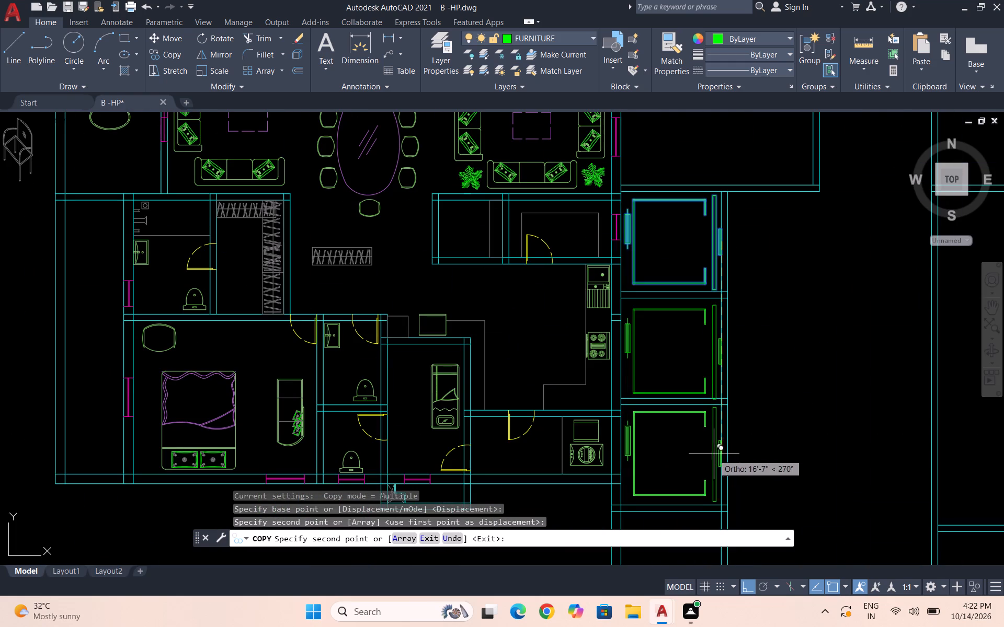
{"action": "left_click", "coordinate": [722, 455]}
{"action": "scroll", "coordinate": [743, 425], "scroll_direction": "down", "scroll_amount": 2}
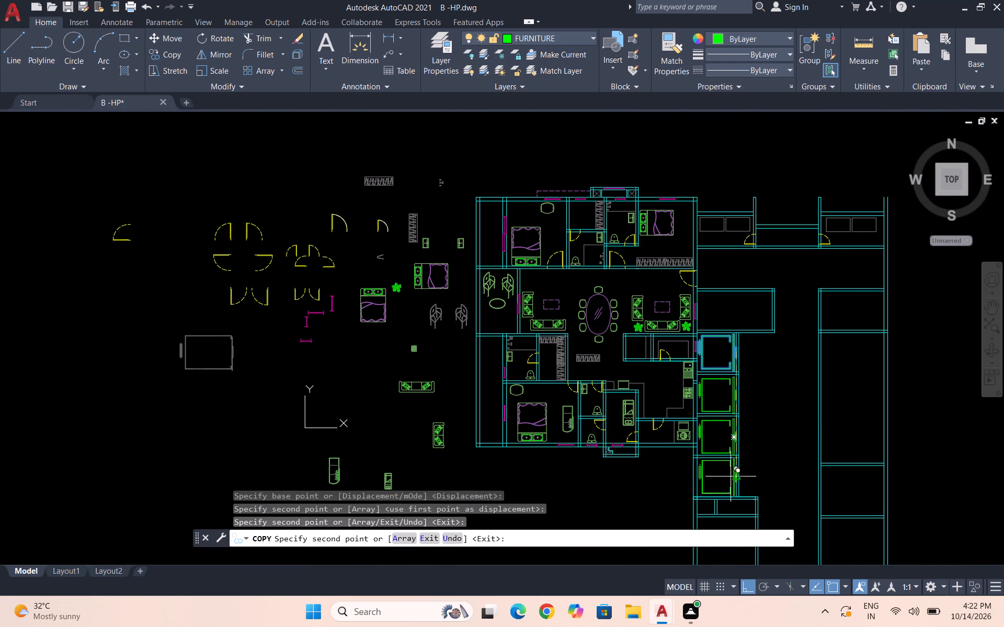
{"action": "scroll", "coordinate": [729, 478], "scroll_direction": "up", "scroll_amount": 2}
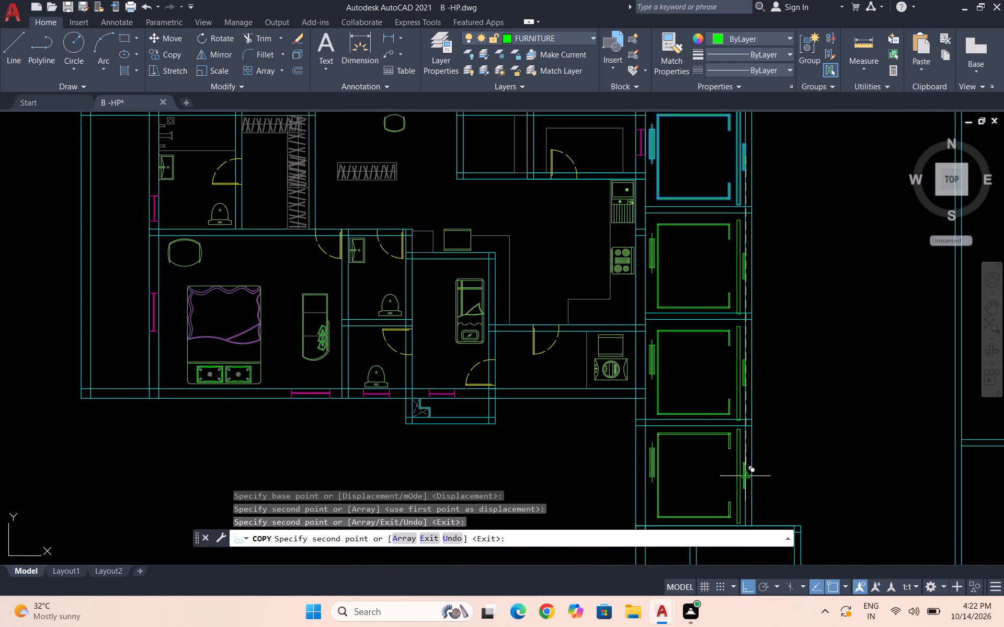
{"action": "left_click", "coordinate": [743, 475]}
{"action": "scroll", "coordinate": [793, 410], "scroll_direction": "down", "scroll_amount": 2}
{"action": "key", "text": "Escape"}
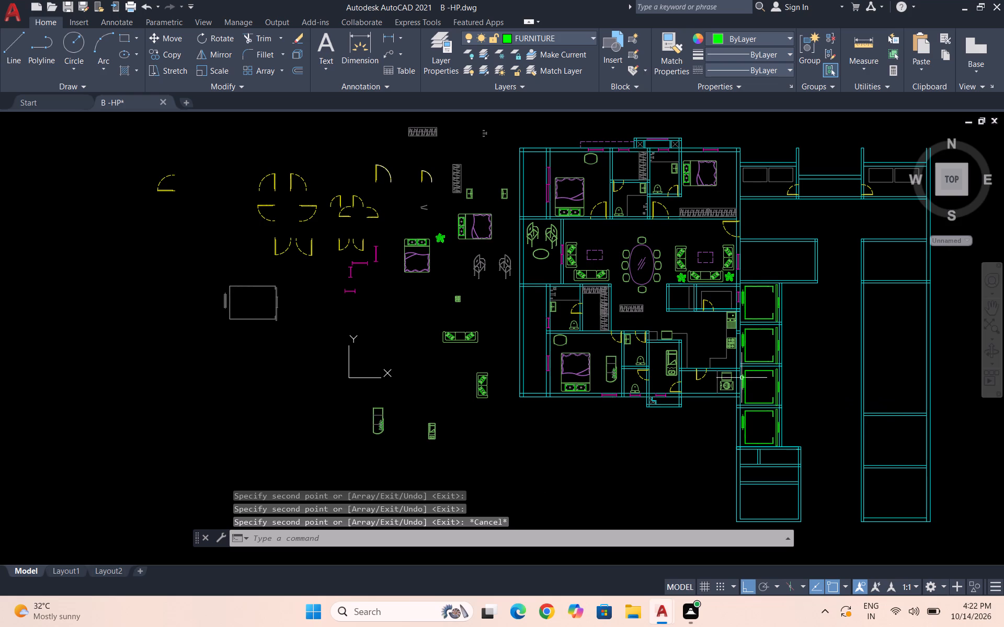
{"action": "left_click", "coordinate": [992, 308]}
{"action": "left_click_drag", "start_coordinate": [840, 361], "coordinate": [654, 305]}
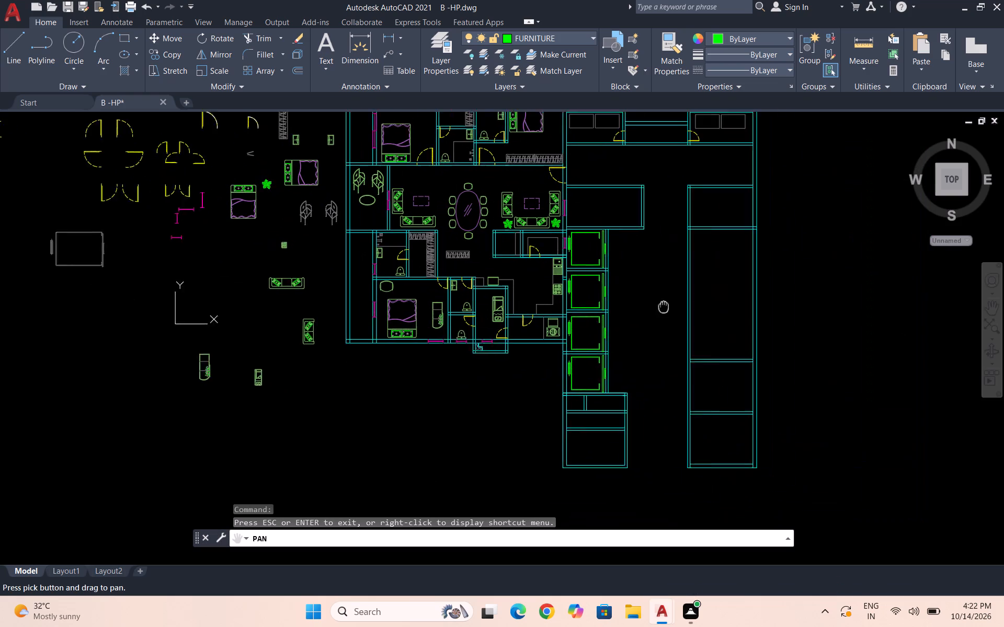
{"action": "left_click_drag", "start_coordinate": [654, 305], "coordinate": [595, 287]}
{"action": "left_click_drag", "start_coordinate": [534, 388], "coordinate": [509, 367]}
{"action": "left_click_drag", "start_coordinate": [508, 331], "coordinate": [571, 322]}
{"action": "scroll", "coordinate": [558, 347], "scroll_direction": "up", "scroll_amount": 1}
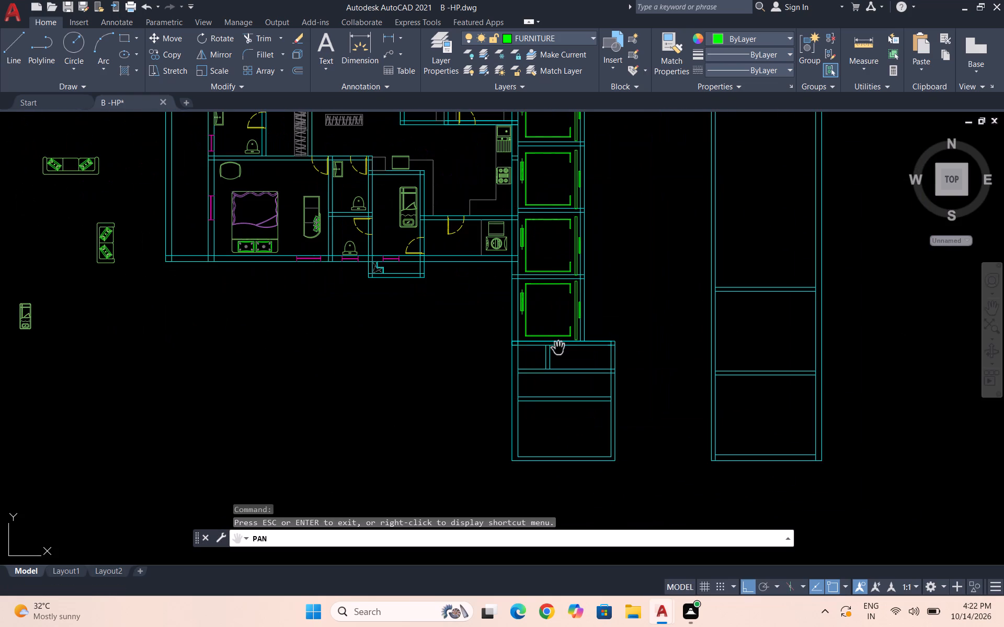
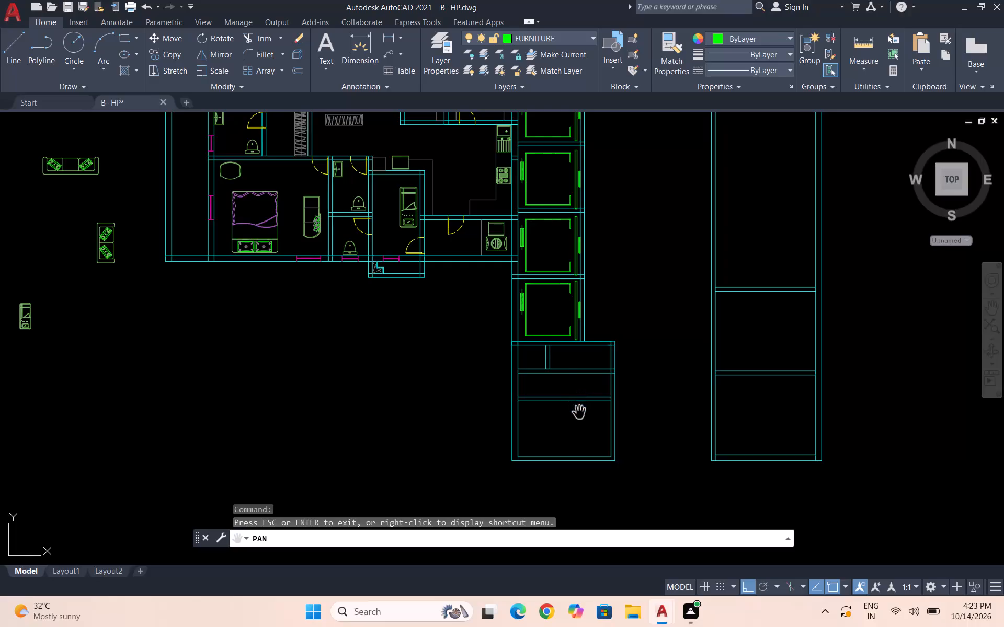
On layer LT, draw a diagonal from the lower-left to the upper-right corner of the small compartment below the lowest lift shaft.
{"action": "double_click", "coordinate": [536, 385]}
{"action": "scroll", "coordinate": [539, 380], "scroll_direction": "up", "scroll_amount": 1}
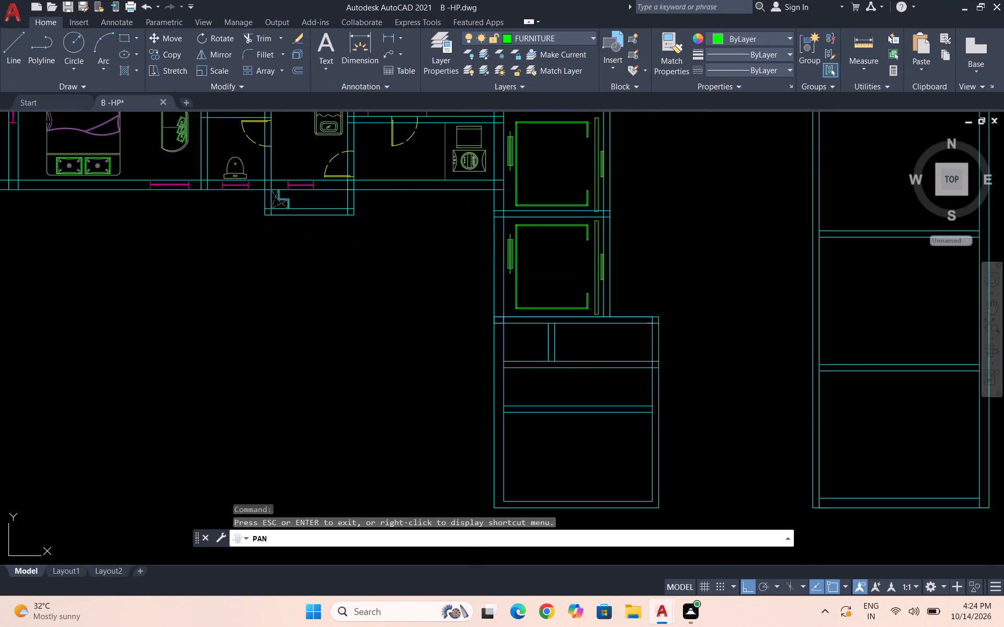
{"action": "scroll", "coordinate": [539, 380], "scroll_direction": "up", "scroll_amount": 1}
{"action": "key", "text": "Escape"}
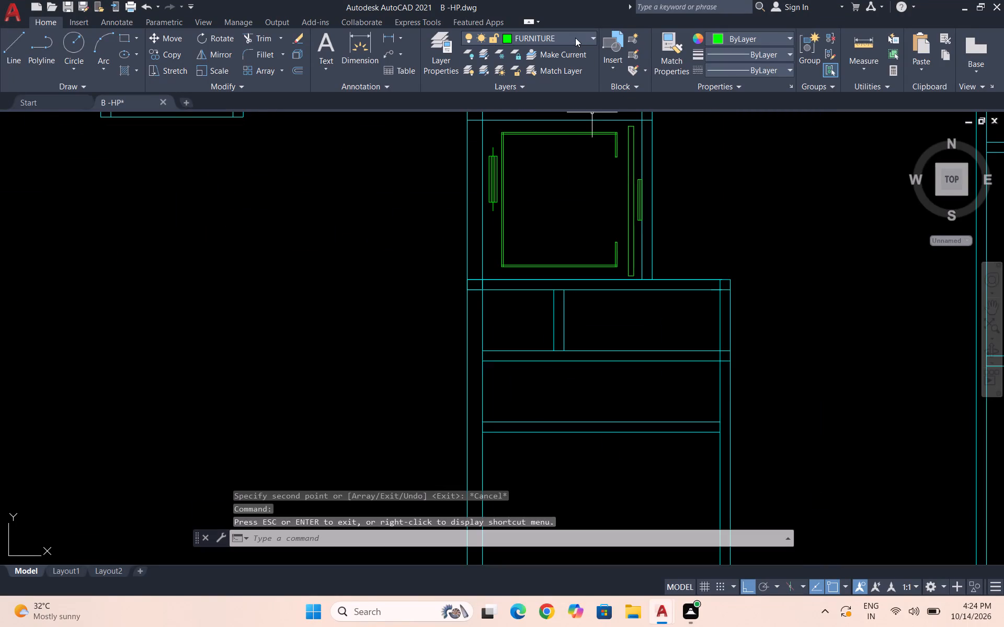
{"action": "left_click", "coordinate": [575, 38]}
{"action": "left_click", "coordinate": [554, 132]}
{"action": "key", "text": "l"}
{"action": "key", "text": "Return"}
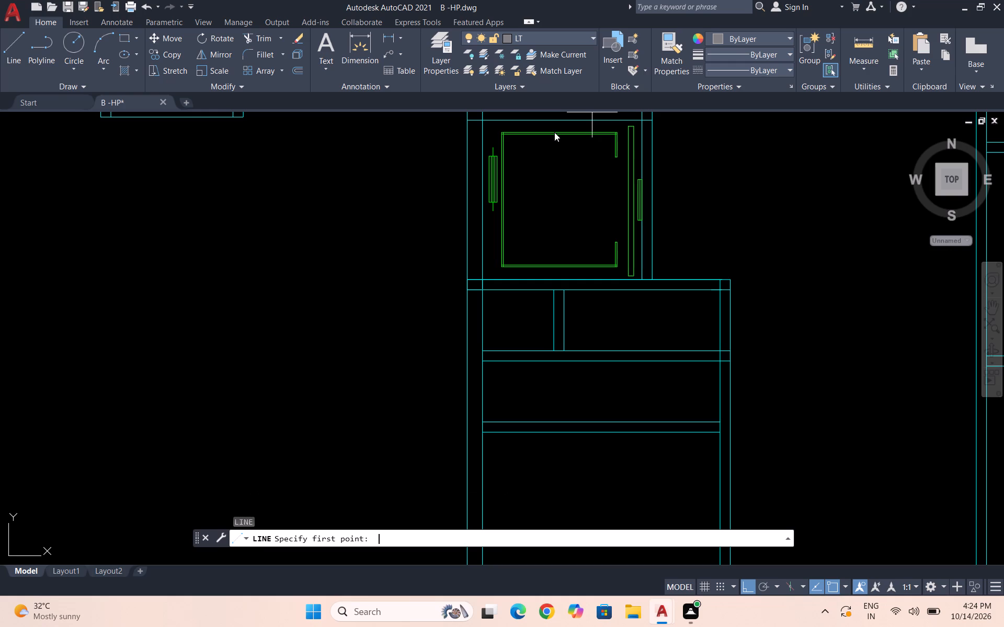
{"action": "left_click", "coordinate": [483, 349]}
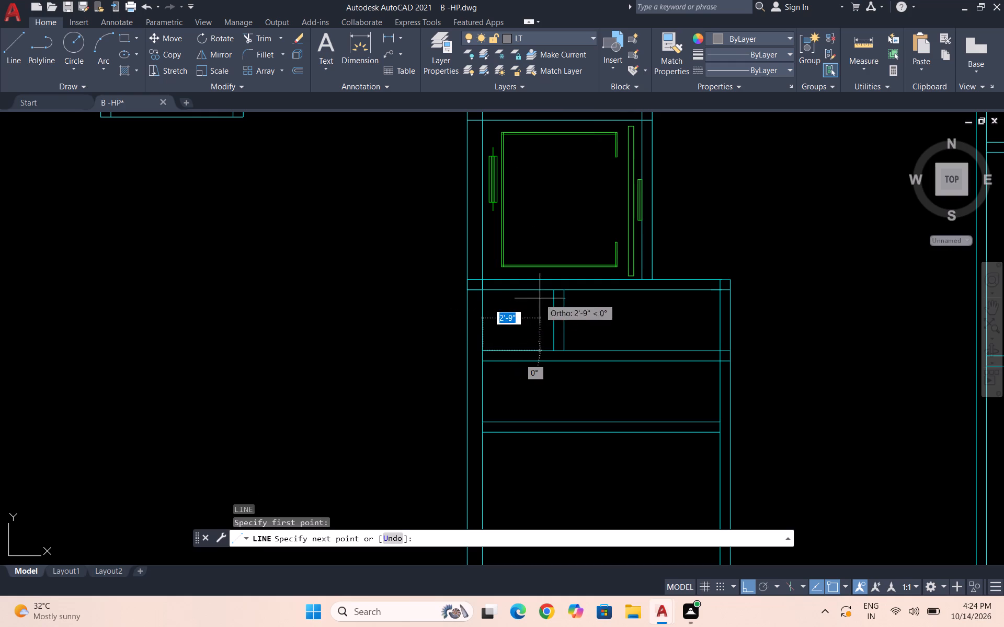
{"action": "left_click", "coordinate": [555, 291]}
{"action": "key", "text": "Escape"}
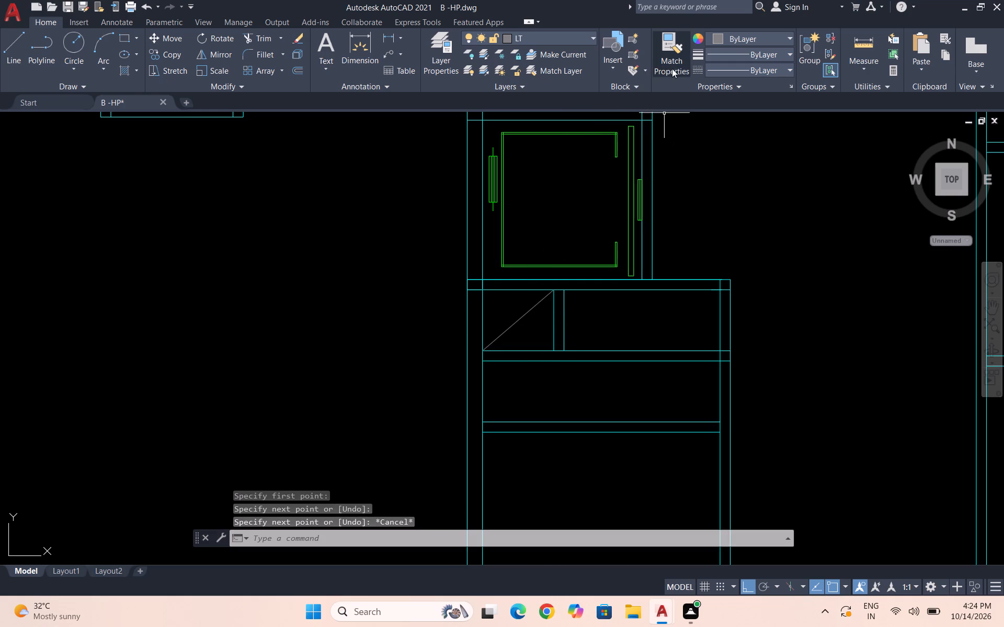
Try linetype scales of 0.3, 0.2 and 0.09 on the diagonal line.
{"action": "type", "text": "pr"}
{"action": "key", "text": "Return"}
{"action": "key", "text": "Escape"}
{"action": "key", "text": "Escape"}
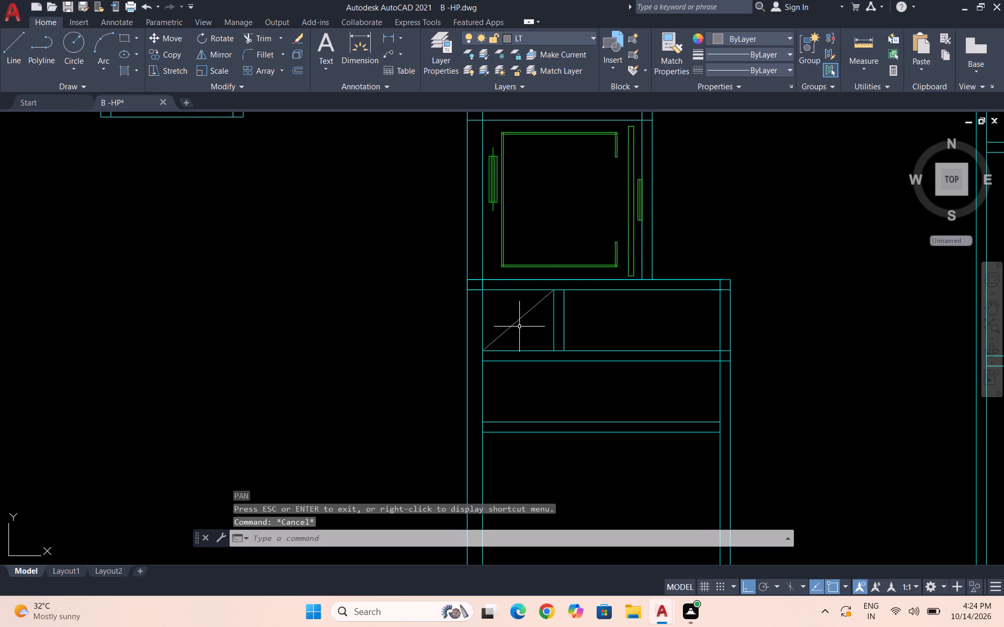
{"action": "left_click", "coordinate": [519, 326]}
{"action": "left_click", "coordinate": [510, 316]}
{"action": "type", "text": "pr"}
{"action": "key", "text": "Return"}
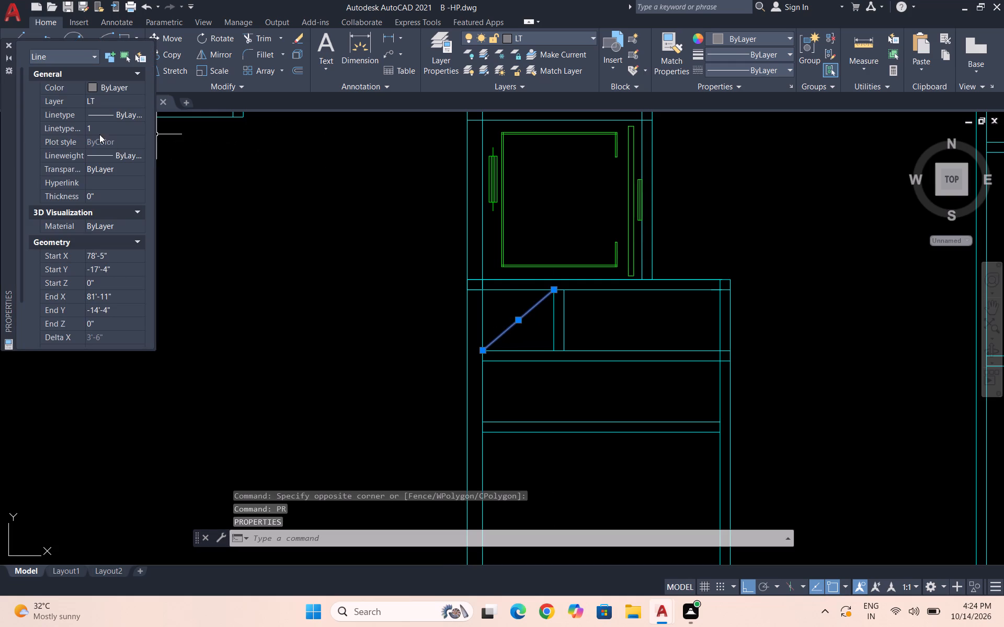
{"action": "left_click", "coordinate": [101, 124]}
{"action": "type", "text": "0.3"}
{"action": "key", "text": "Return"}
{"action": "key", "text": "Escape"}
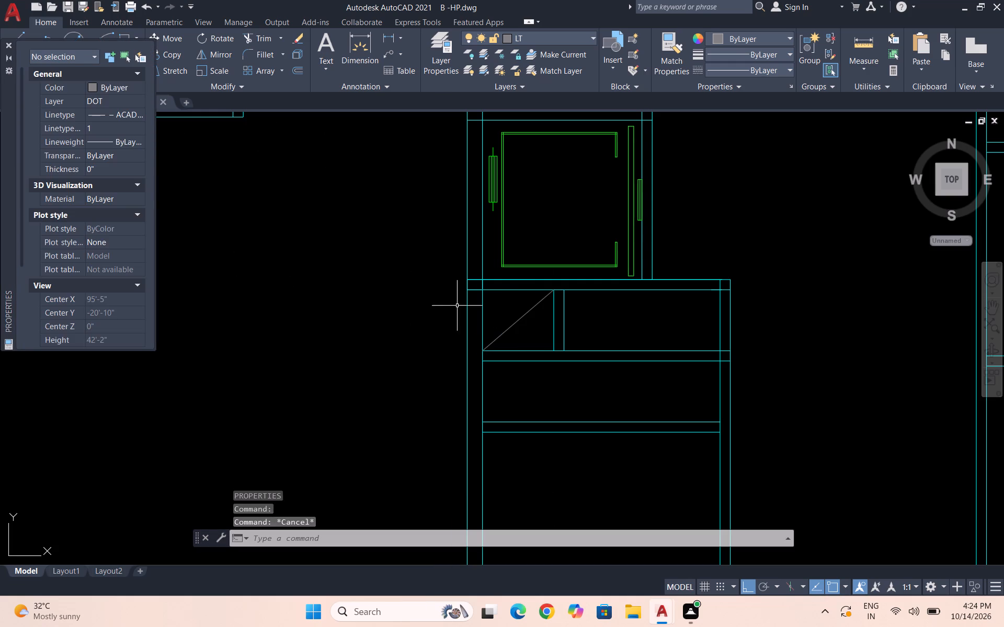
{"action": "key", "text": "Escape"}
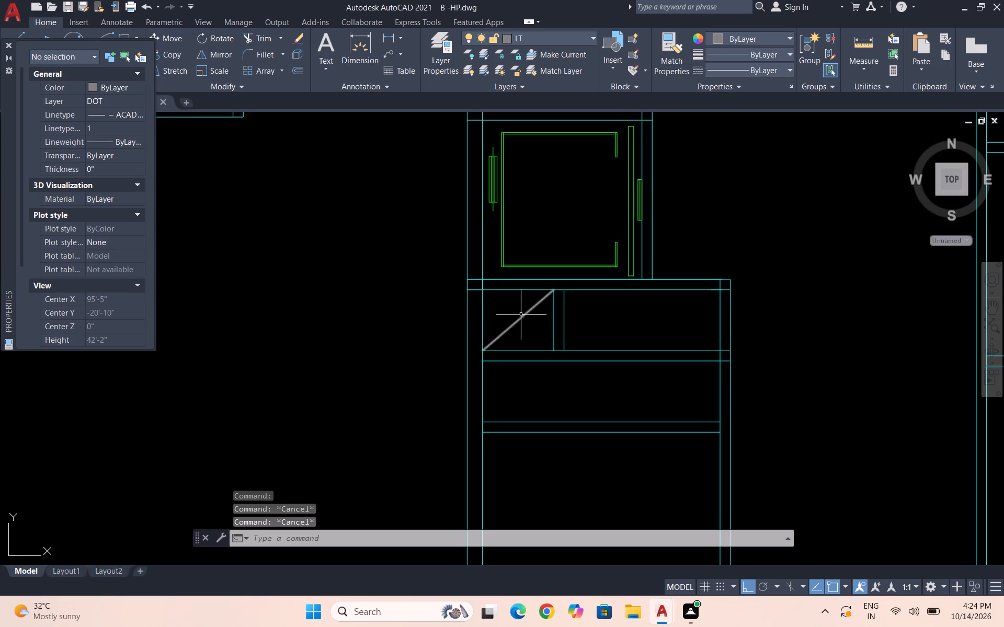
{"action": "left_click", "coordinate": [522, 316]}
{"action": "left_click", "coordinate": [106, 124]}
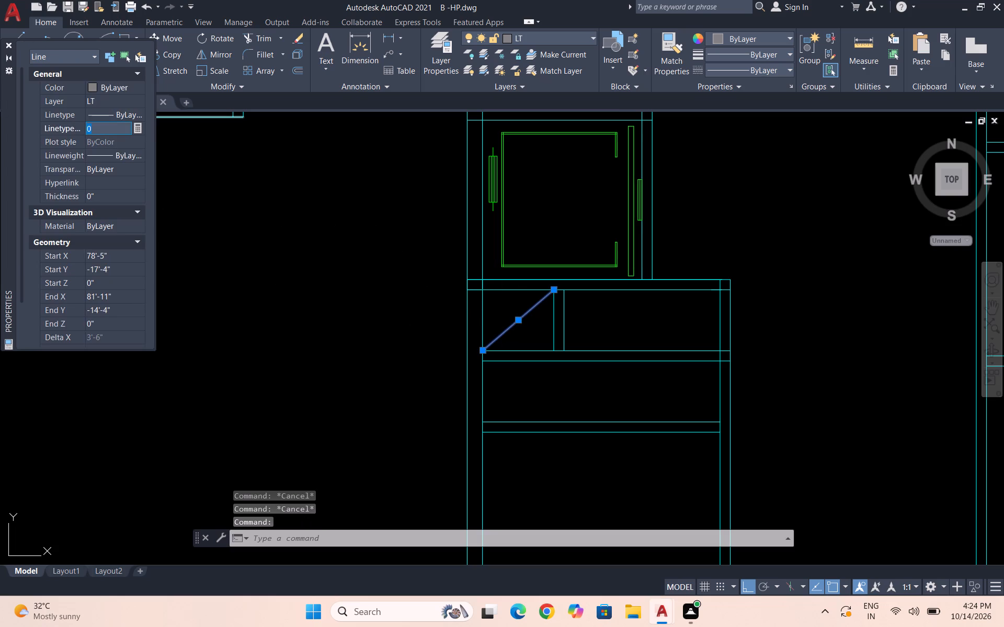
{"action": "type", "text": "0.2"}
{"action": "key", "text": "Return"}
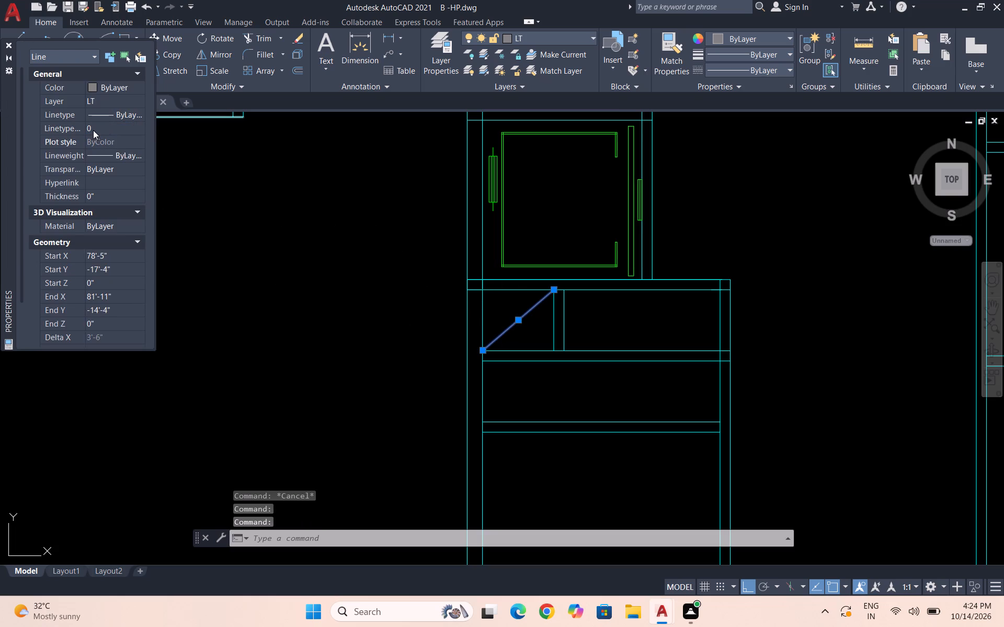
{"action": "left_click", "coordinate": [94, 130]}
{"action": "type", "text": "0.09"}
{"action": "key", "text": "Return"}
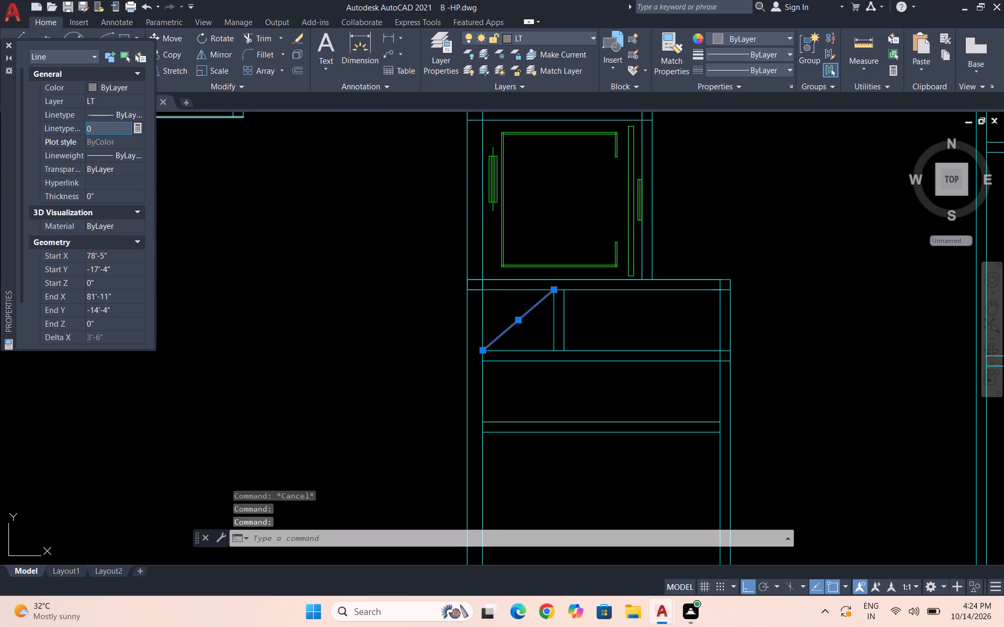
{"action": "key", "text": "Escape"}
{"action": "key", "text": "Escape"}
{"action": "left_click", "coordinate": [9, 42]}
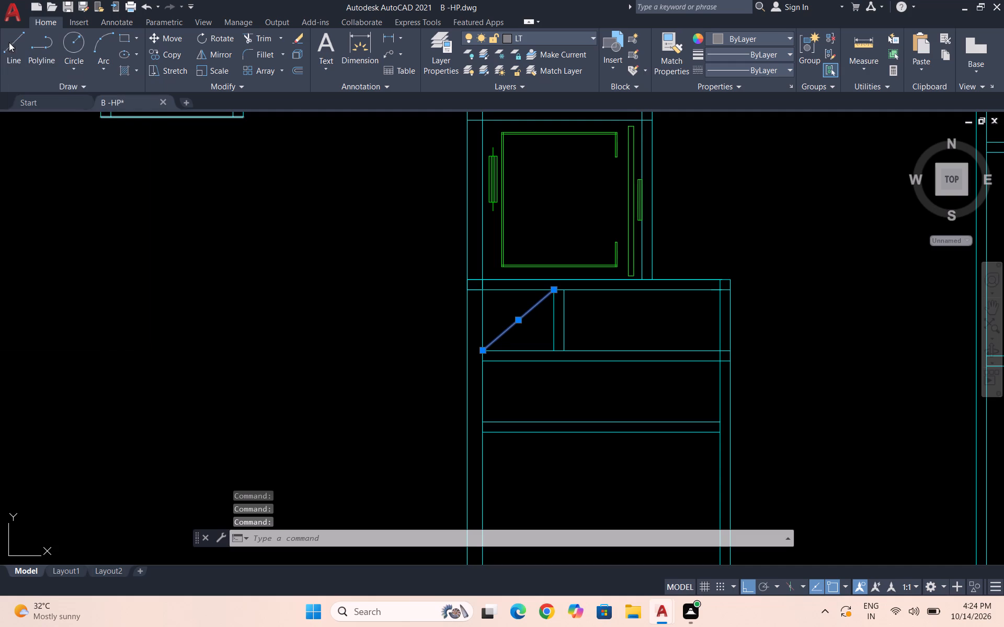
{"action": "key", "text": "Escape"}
Change the diagonal line's linetype to the dashed ACAD linetype.
{"action": "left_click", "coordinate": [529, 307]}
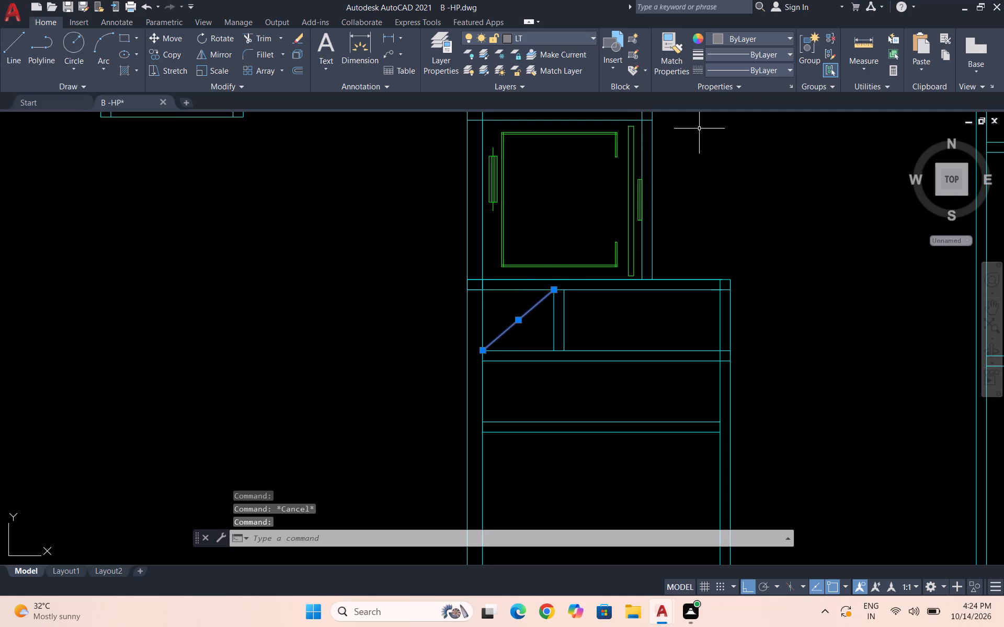
{"action": "left_click", "coordinate": [751, 72]}
{"action": "left_click", "coordinate": [755, 116]}
{"action": "key", "text": "Escape"}
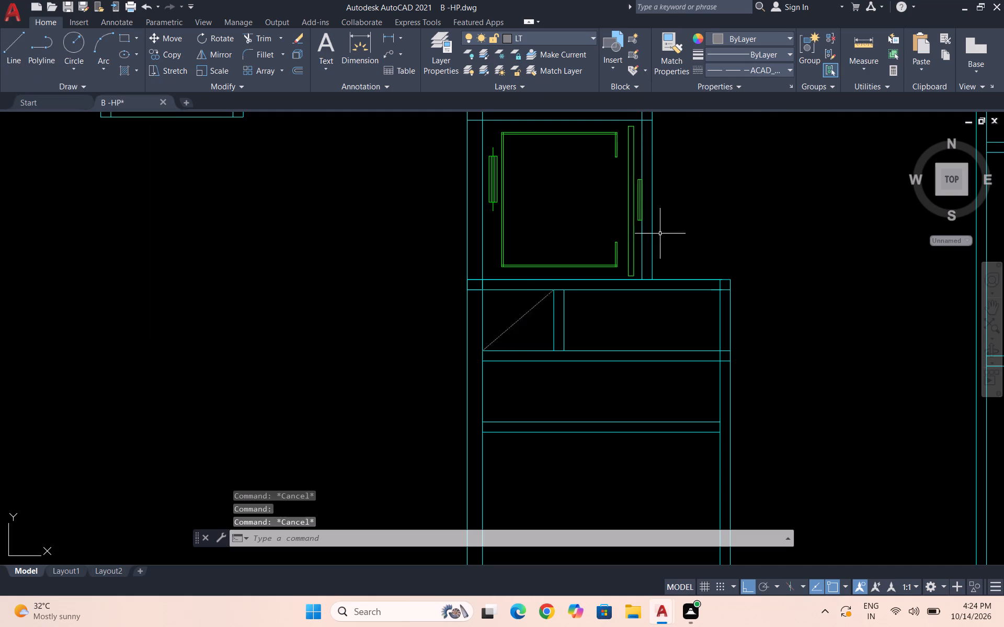
Tune the dashed diagonal's linetype scale by trying 0.5, 0.4, 0.2 and 0.5 again, settling on 0.6.
{"action": "left_click", "coordinate": [531, 329]}
{"action": "left_click", "coordinate": [514, 308]}
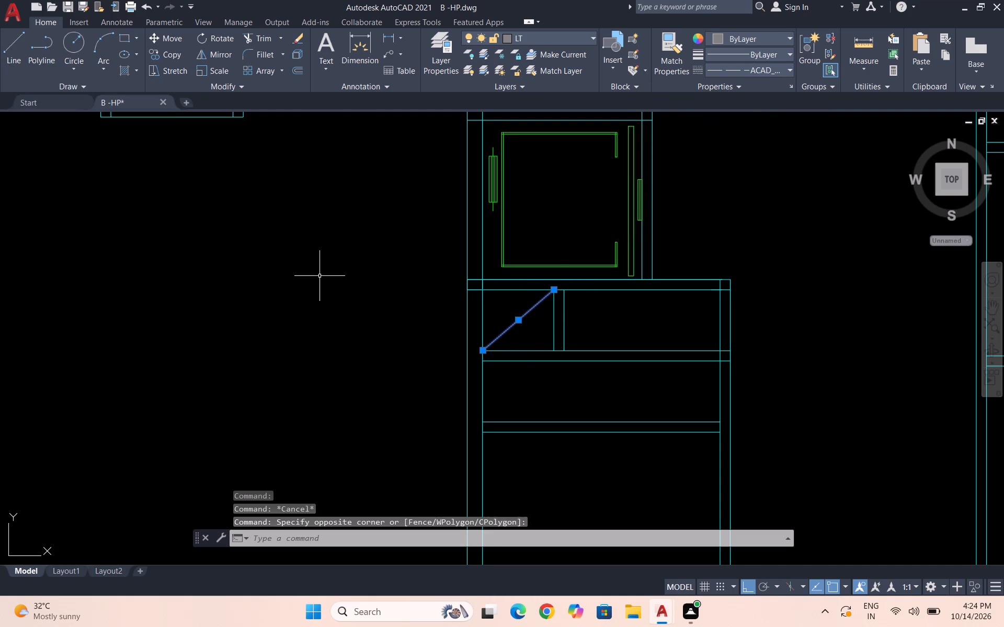
{"action": "type", "text": "pr"}
{"action": "key", "text": "Return"}
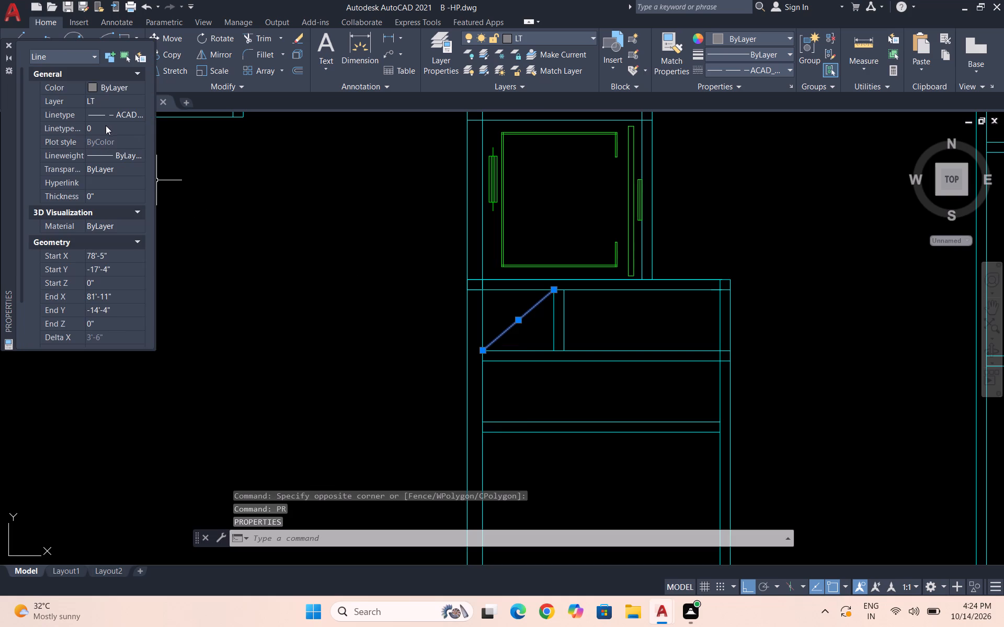
{"action": "left_click", "coordinate": [105, 124]}
{"action": "type", "text": "0.5"}
{"action": "key", "text": "Return"}
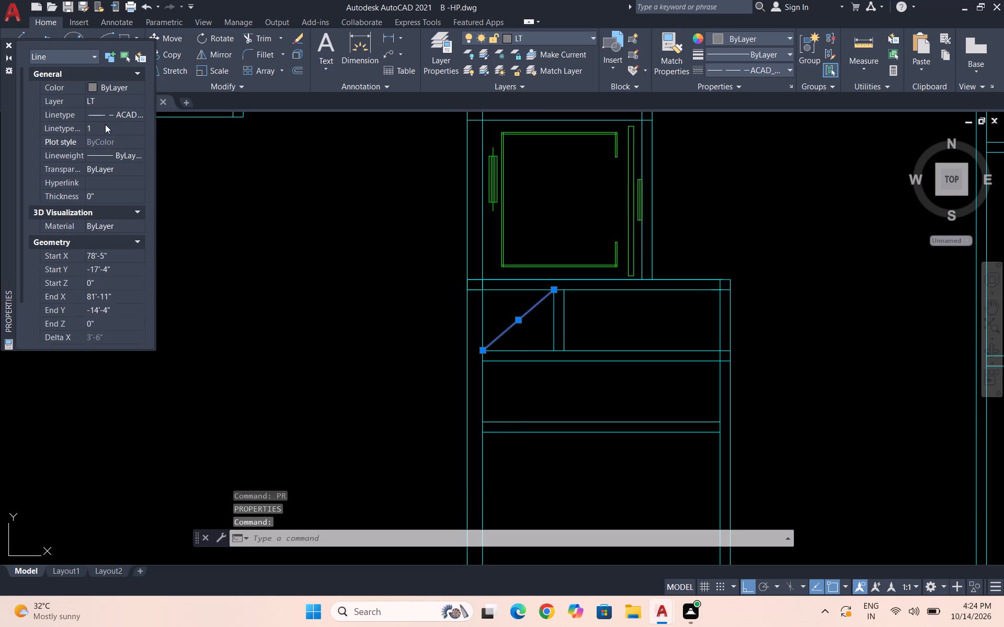
{"action": "left_click", "coordinate": [95, 130]}
{"action": "type", "text": "0.4"}
{"action": "key", "text": "Return"}
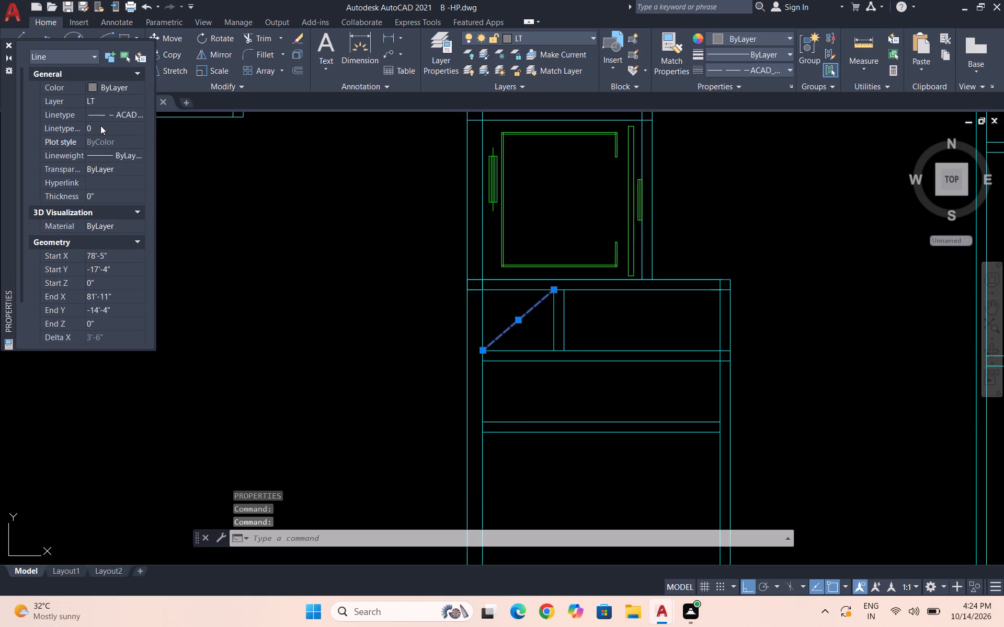
{"action": "left_click", "coordinate": [100, 125]}
{"action": "type", "text": "0.2"}
{"action": "key", "text": "Return"}
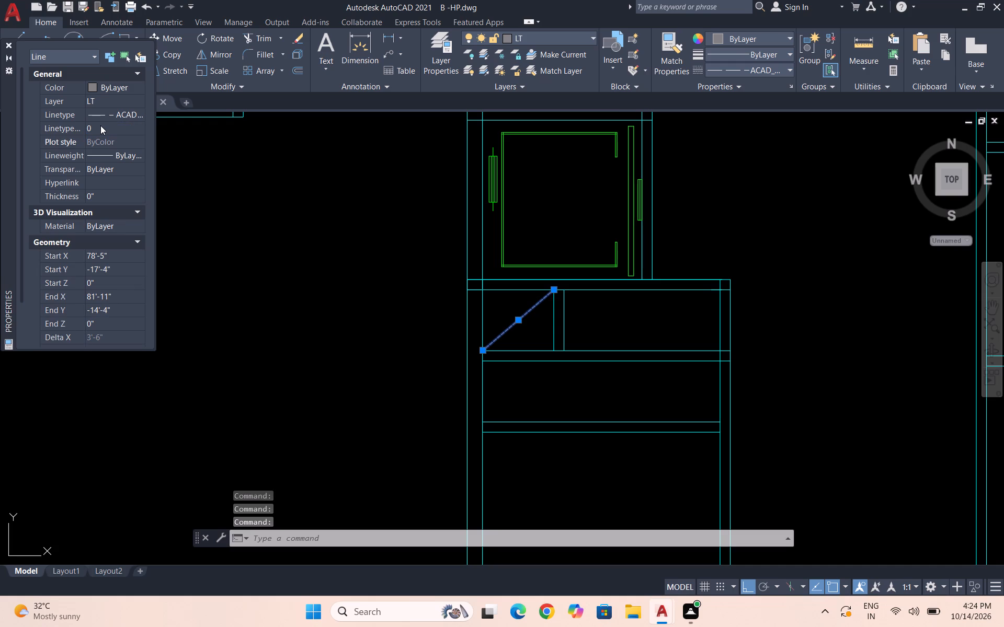
{"action": "left_click", "coordinate": [110, 126]}
{"action": "type", "text": "0.5"}
{"action": "key", "text": "Return"}
{"action": "left_click", "coordinate": [94, 129]}
{"action": "type", "text": "0.6"}
{"action": "key", "text": "Return"}
{"action": "left_click", "coordinate": [12, 43]}
{"action": "key", "text": "Escape"}
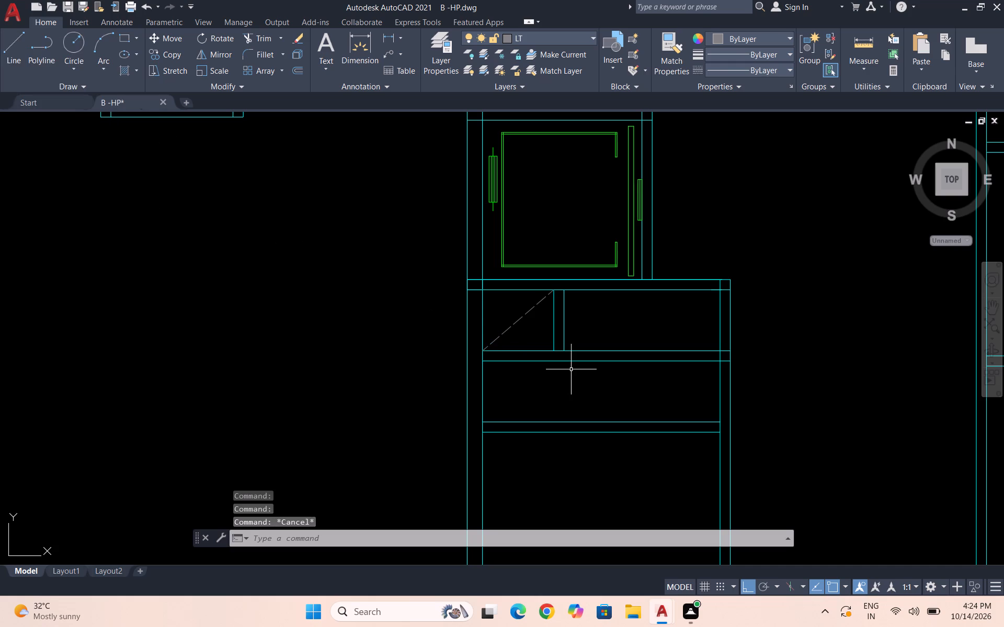
Draw the opposite diagonal of the small compartment from its lower-right corner to its upper-left corner.
{"action": "key", "text": "l"}
{"action": "key", "text": "Return"}
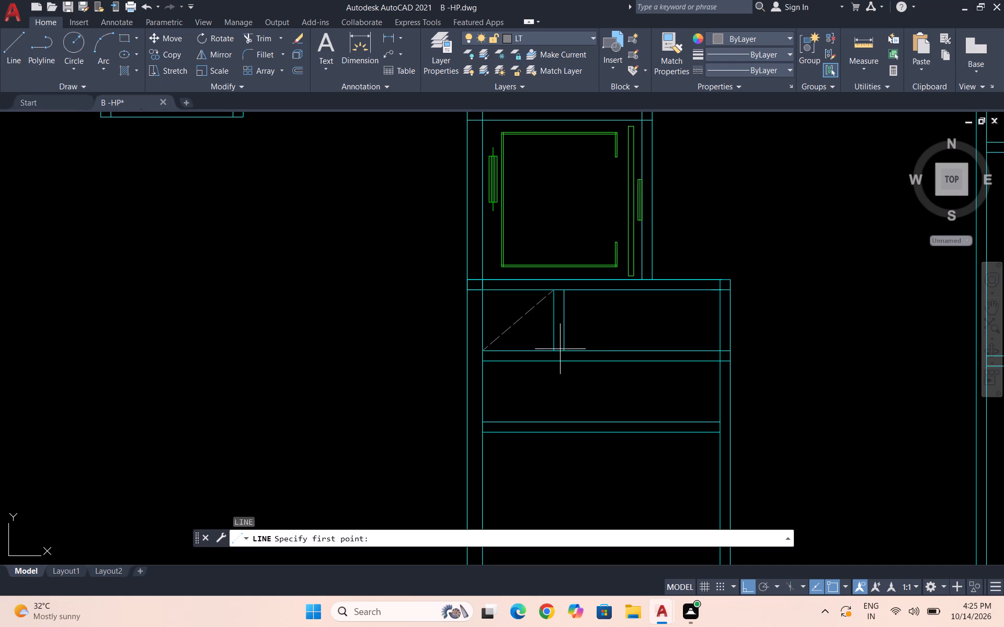
{"action": "left_click", "coordinate": [556, 350]}
{"action": "left_click", "coordinate": [486, 290]}
{"action": "key", "text": "Escape"}
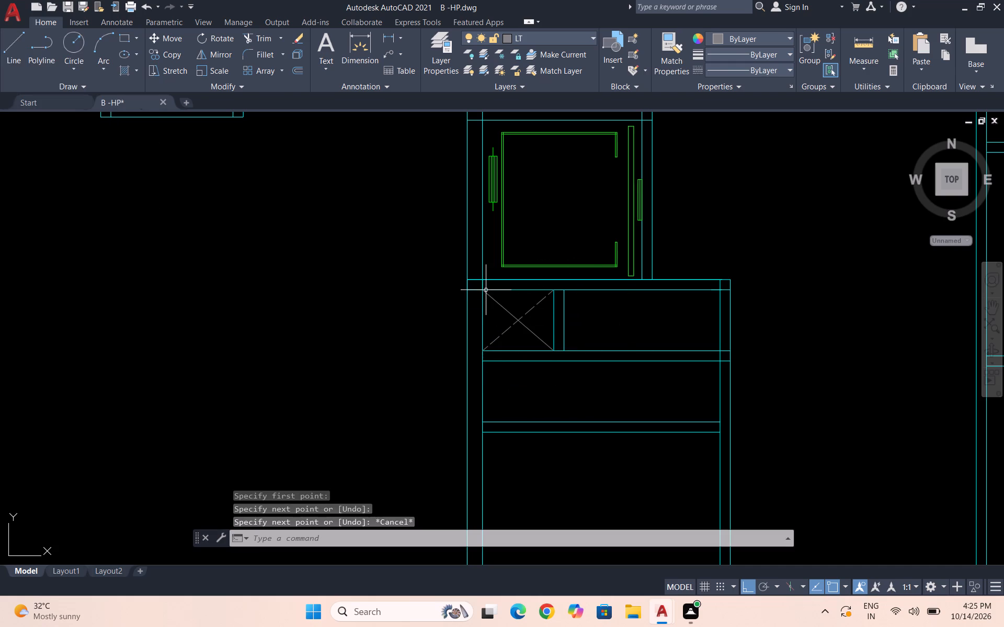
Match the properties of the dashed diagonal onto the new opposite diagonal.
{"action": "left_click", "coordinate": [680, 62]}
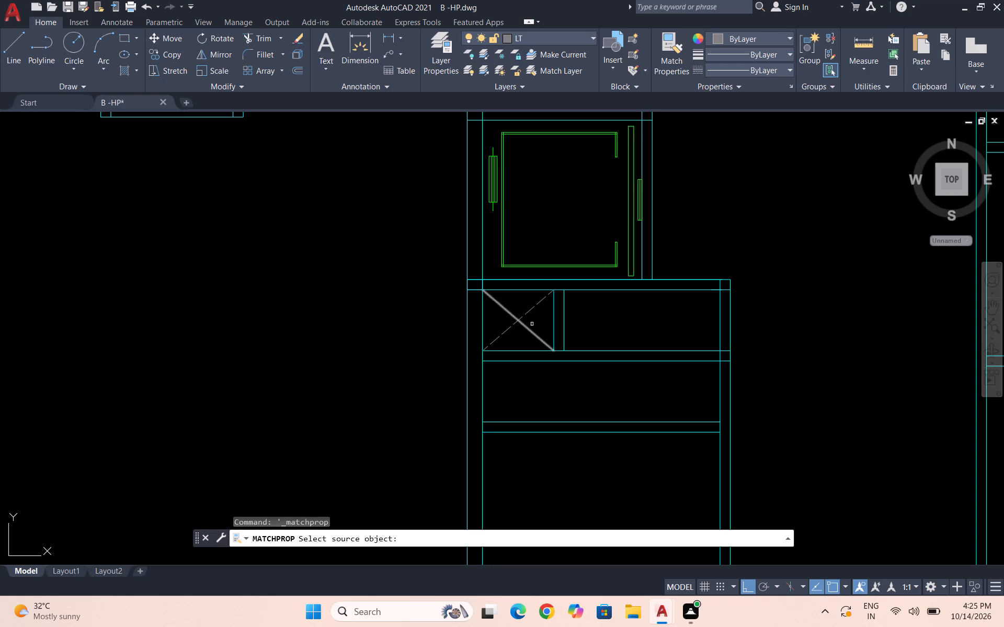
{"action": "left_click", "coordinate": [530, 312]}
{"action": "left_click", "coordinate": [511, 315]}
{"action": "key", "text": "Escape"}
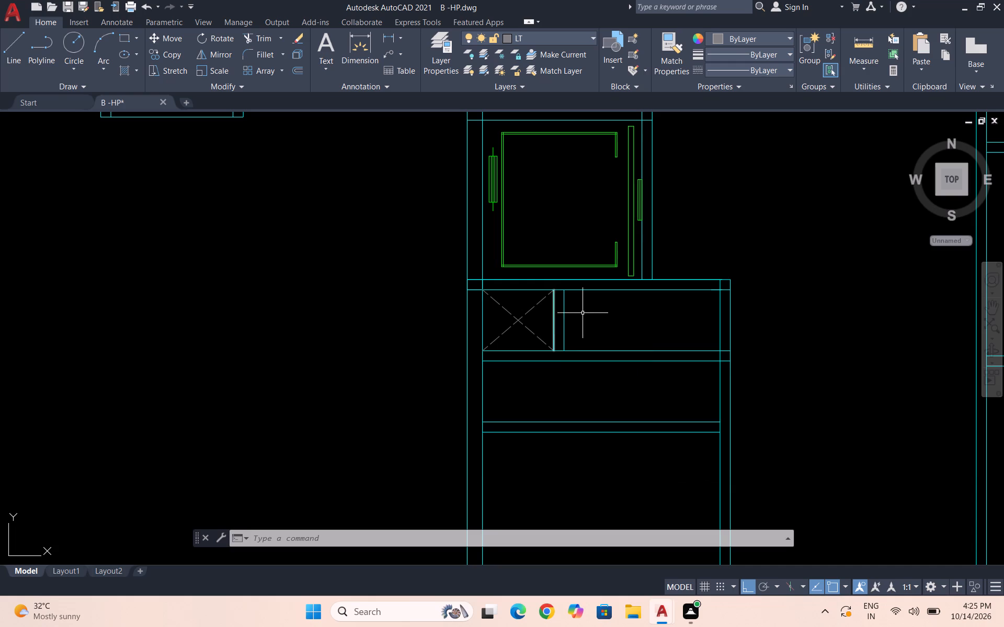
{"action": "key", "text": "Escape"}
Draw a horizontal line across the adjacent wider compartment, from the midpoint of its left wall to its right wall.
{"action": "key", "text": "l"}
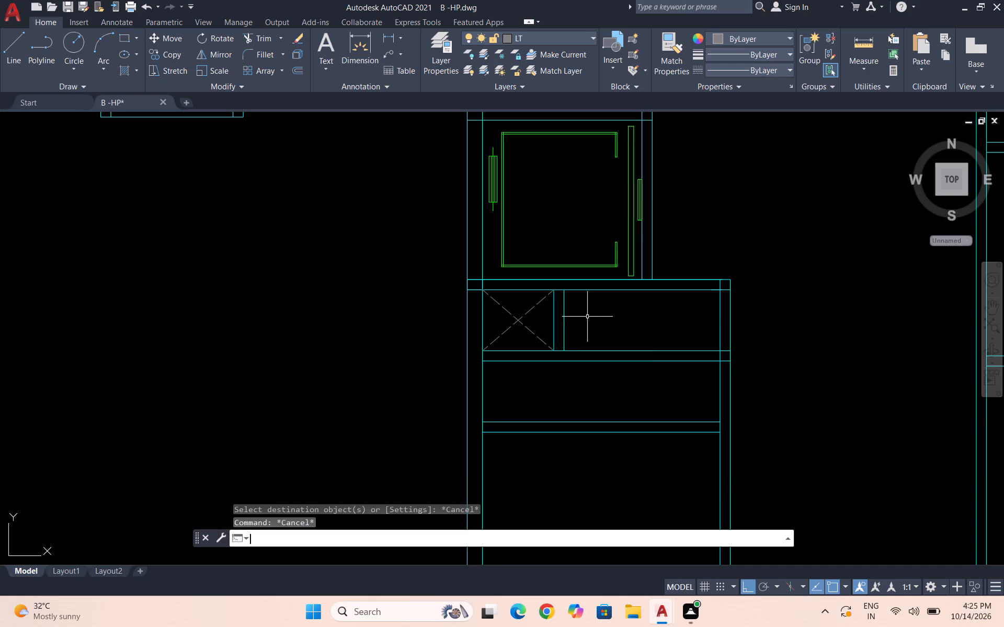
{"action": "key", "text": "Return"}
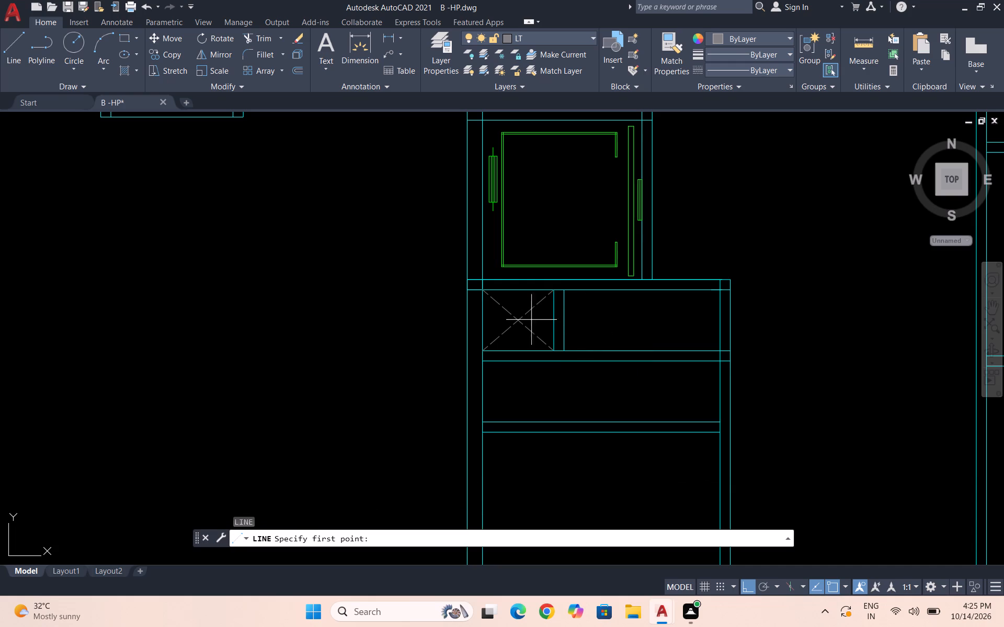
{"action": "left_click", "coordinate": [566, 318]}
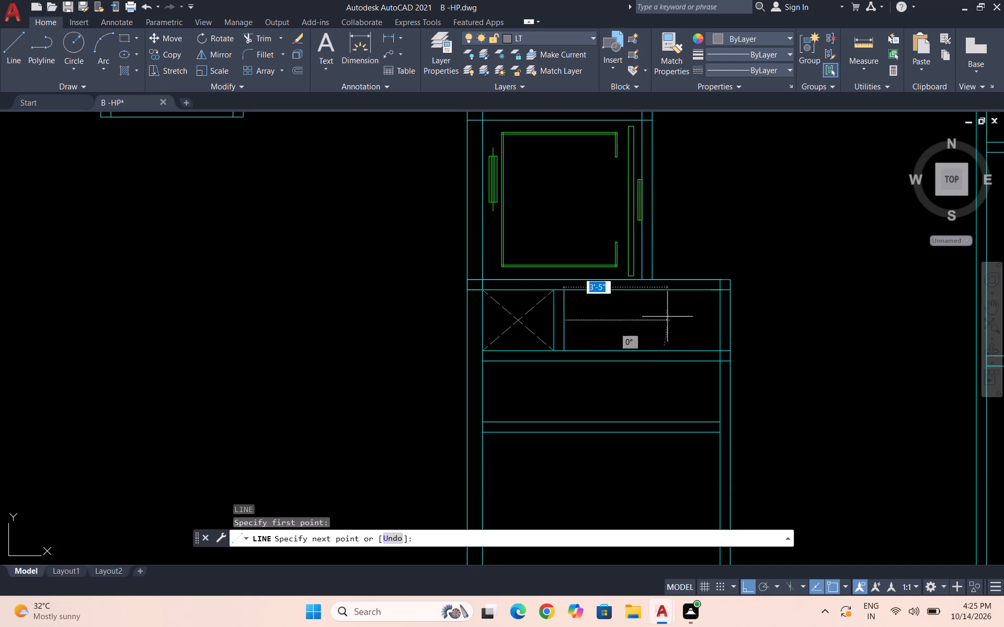
{"action": "left_click", "coordinate": [719, 320]}
{"action": "key", "text": "Escape"}
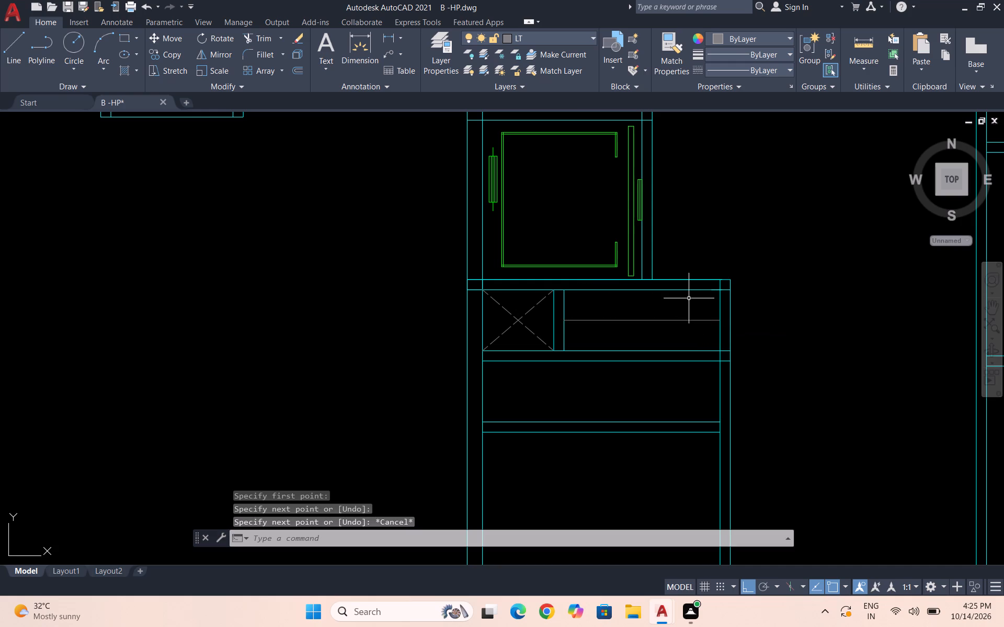
Draw a line from the midpoint of the wider compartment's left wall to its upper-right inner corner.
{"action": "key", "text": "l"}
{"action": "key", "text": "Return"}
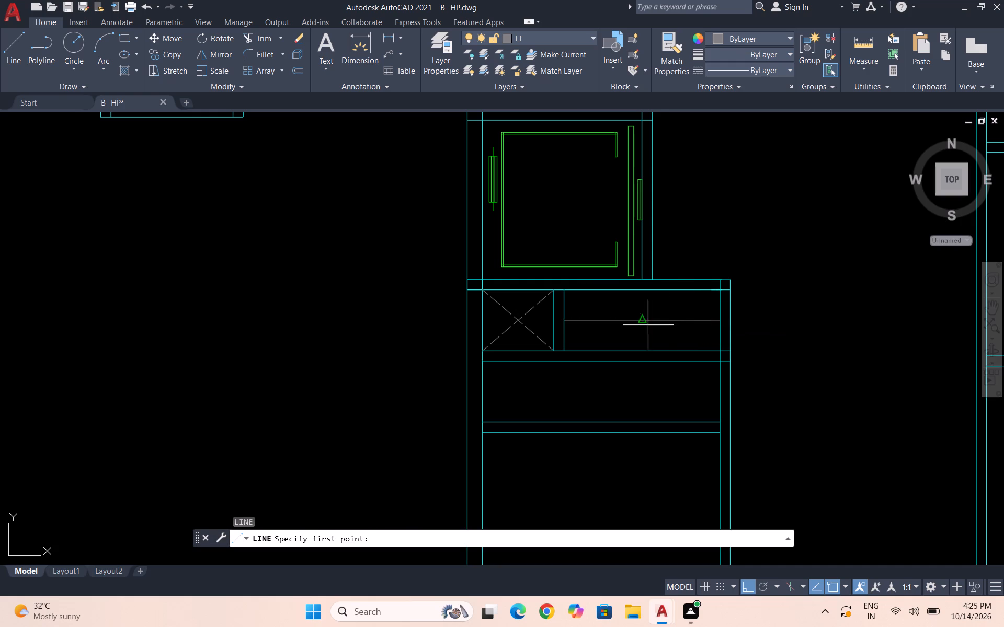
{"action": "left_click", "coordinate": [566, 321]}
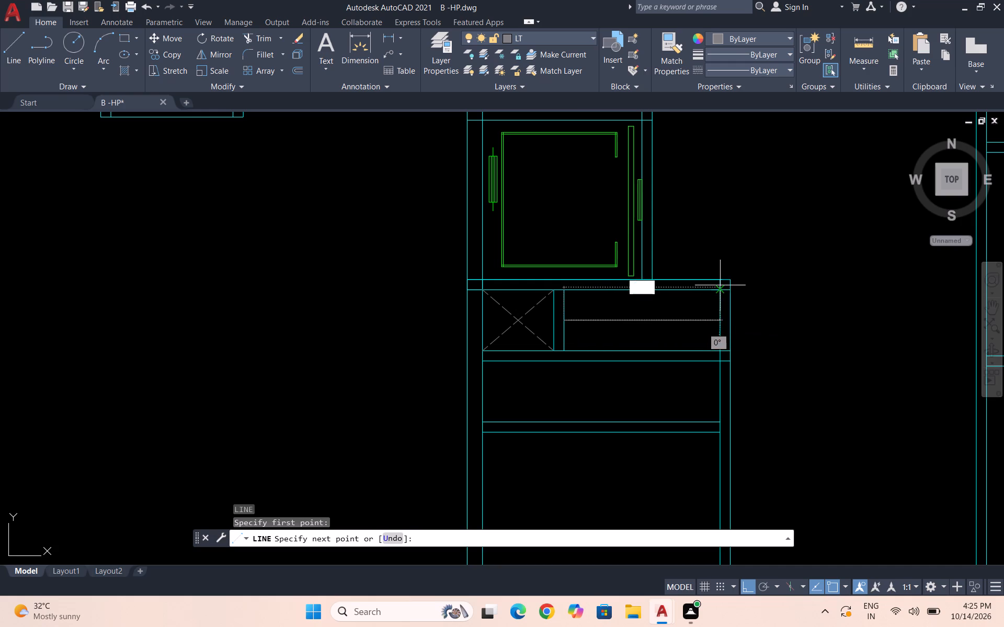
{"action": "left_click", "coordinate": [718, 289]}
{"action": "key", "text": "Escape"}
Draw the opposite diagonal above the wider compartment's horizontal line, from the line's right end to the compartment's upper-left inner corner.
{"action": "key", "text": "space"}
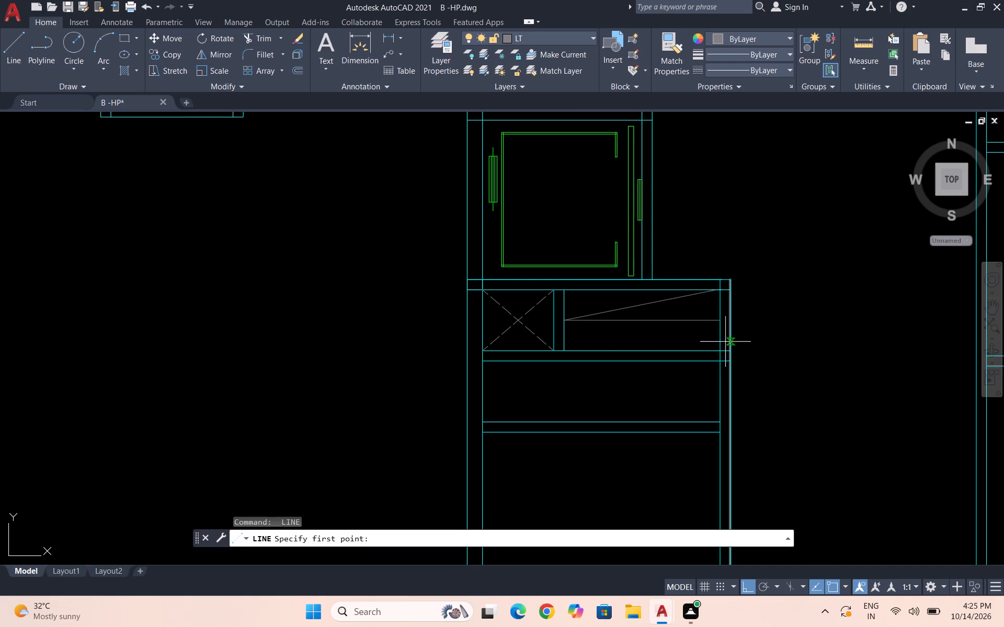
{"action": "left_click", "coordinate": [723, 322]}
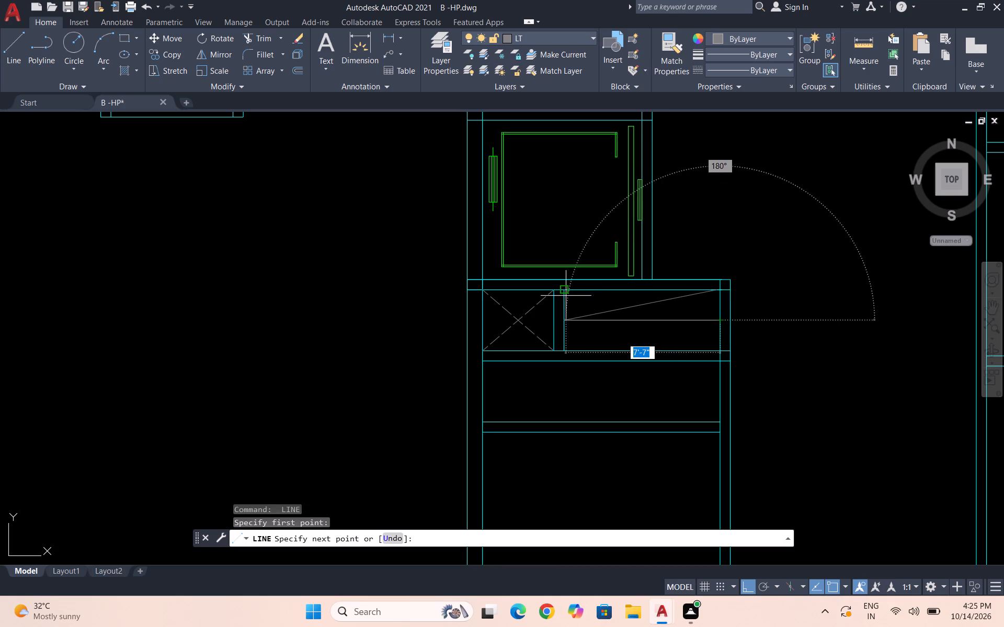
{"action": "left_click", "coordinate": [566, 296]}
{"action": "key", "text": "Escape"}
Match the properties of the small compartment's dashed diagonal onto both new diagonals of the wider compartment.
{"action": "left_click", "coordinate": [672, 67]}
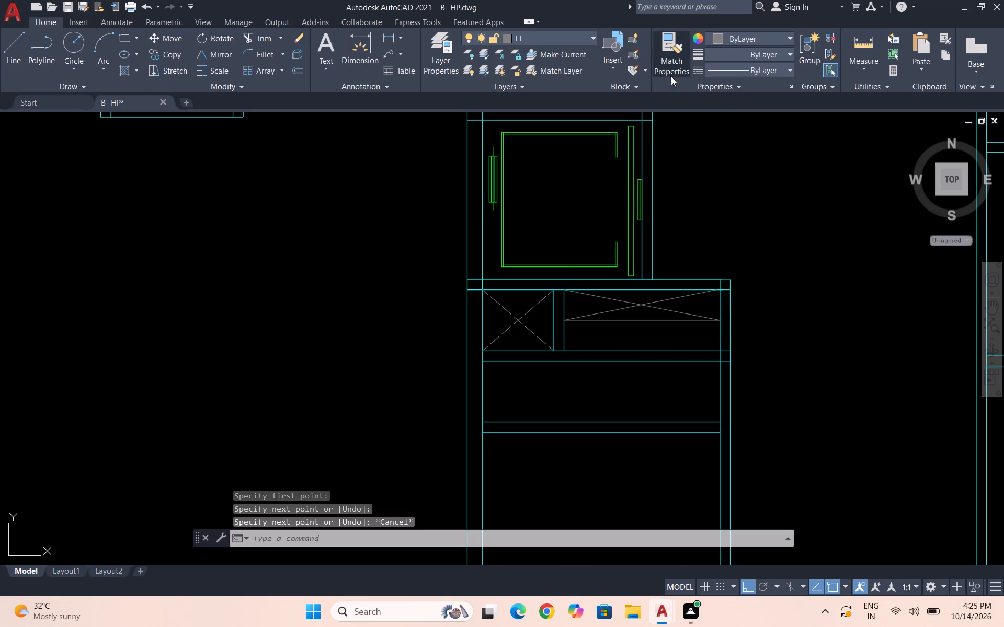
{"action": "left_click", "coordinate": [531, 309]}
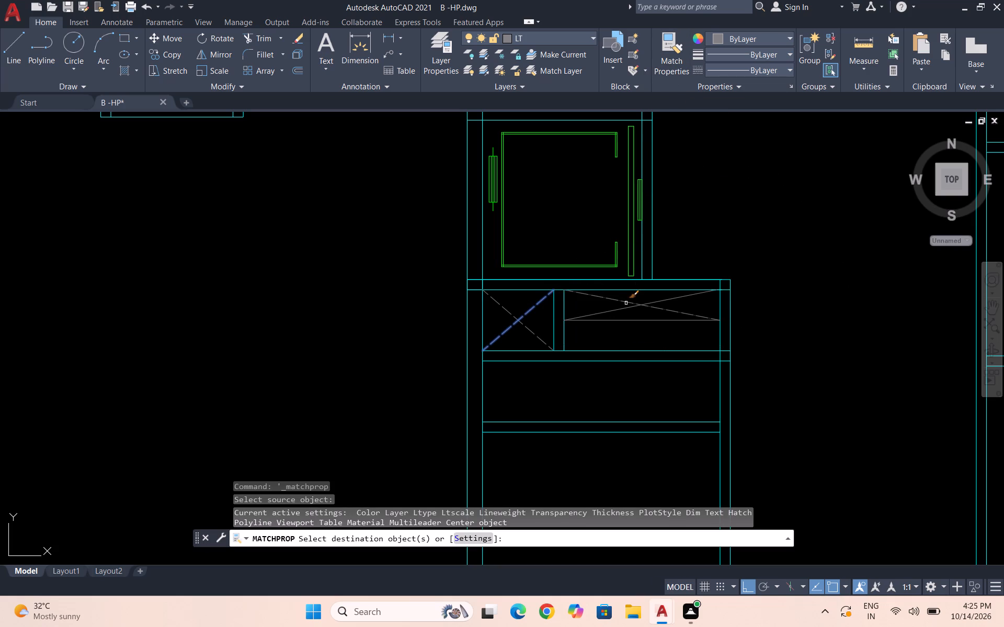
{"action": "left_click", "coordinate": [626, 303]}
{"action": "left_click", "coordinate": [624, 309]}
{"action": "key", "text": "Escape"}
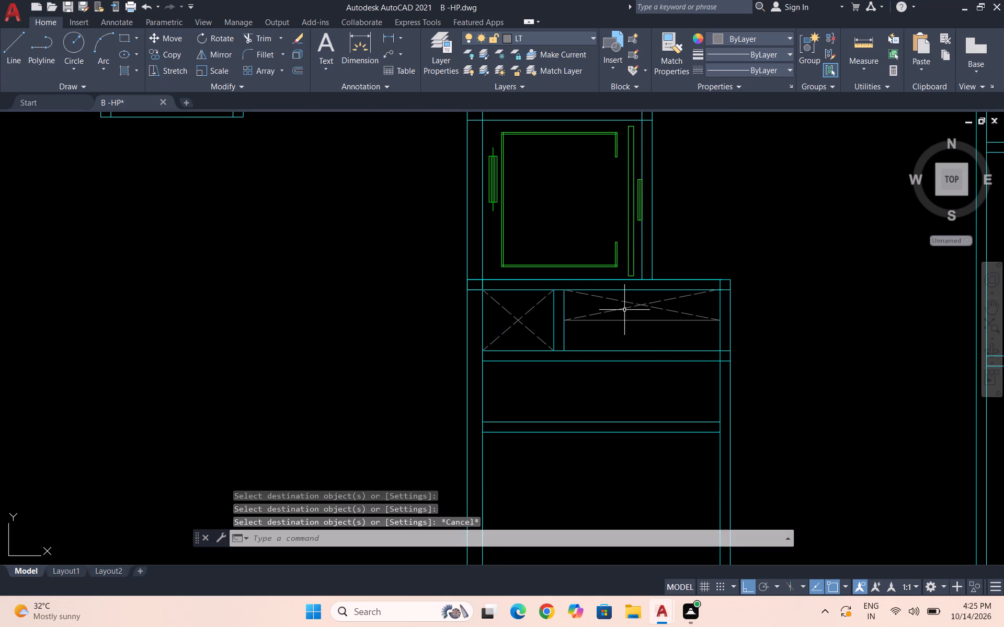
Draw a horizontal line across the large bottom compartment near its mid-height, from its left inner wall to its right inner wall.
{"action": "scroll", "coordinate": [627, 292], "scroll_direction": "down", "scroll_amount": 2}
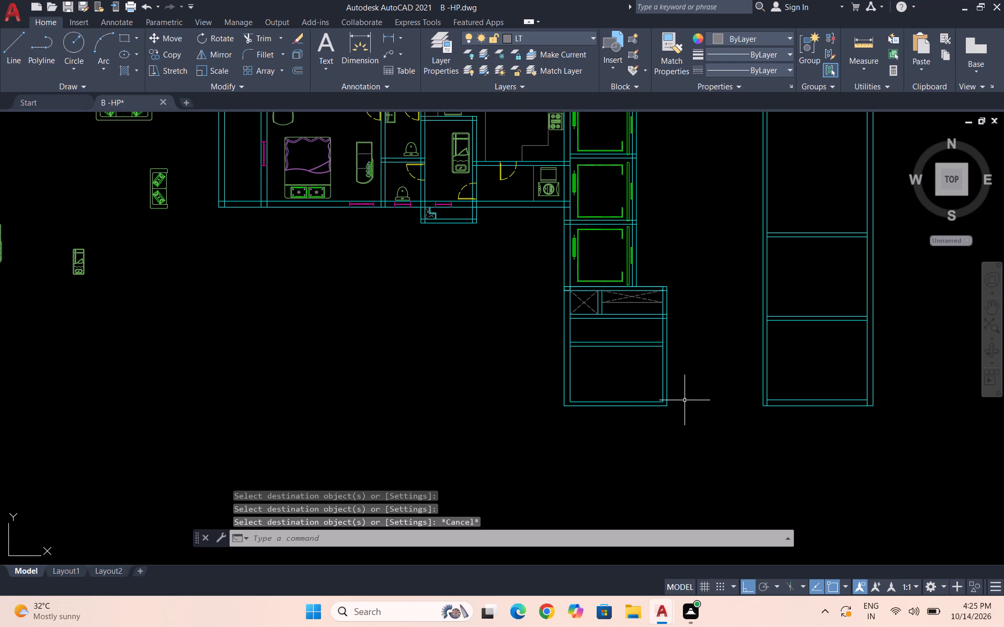
{"action": "scroll", "coordinate": [595, 399], "scroll_direction": "up", "scroll_amount": 1}
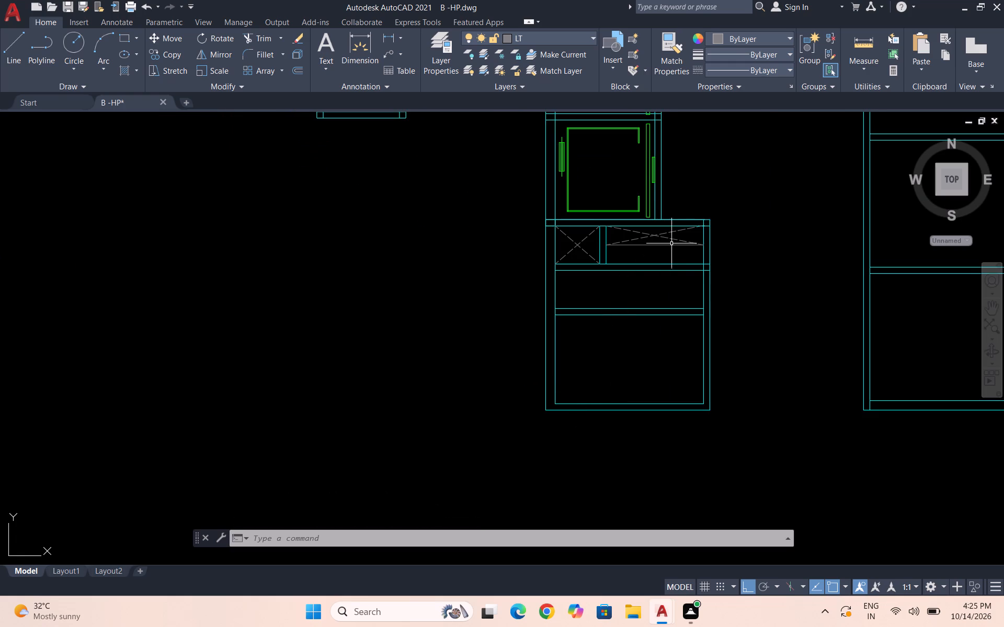
{"action": "left_click", "coordinate": [689, 252]}
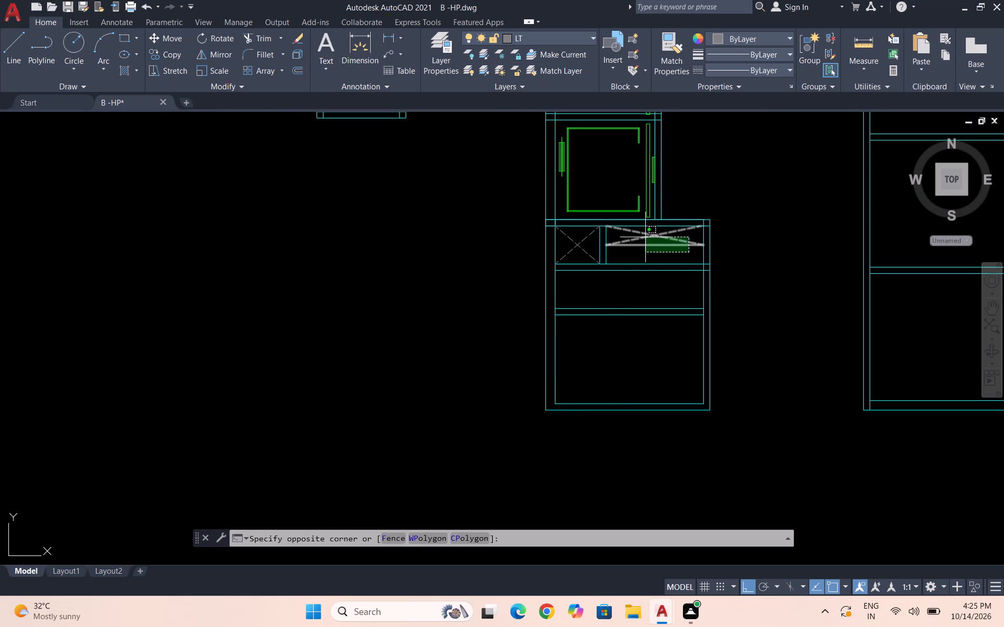
{"action": "key", "text": "Escape"}
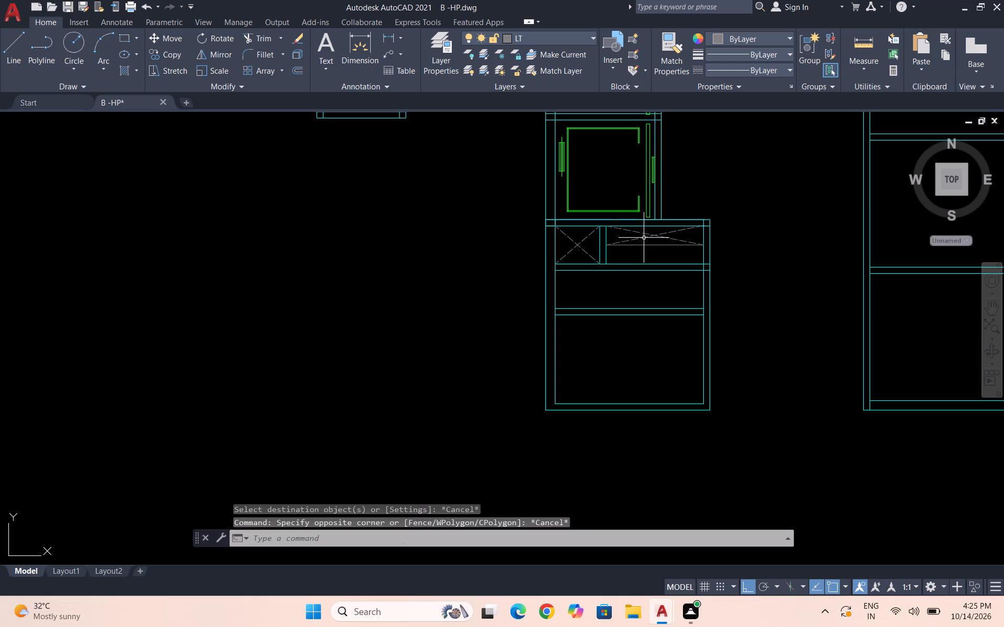
{"action": "key", "text": "l"}
{"action": "key", "text": "Return"}
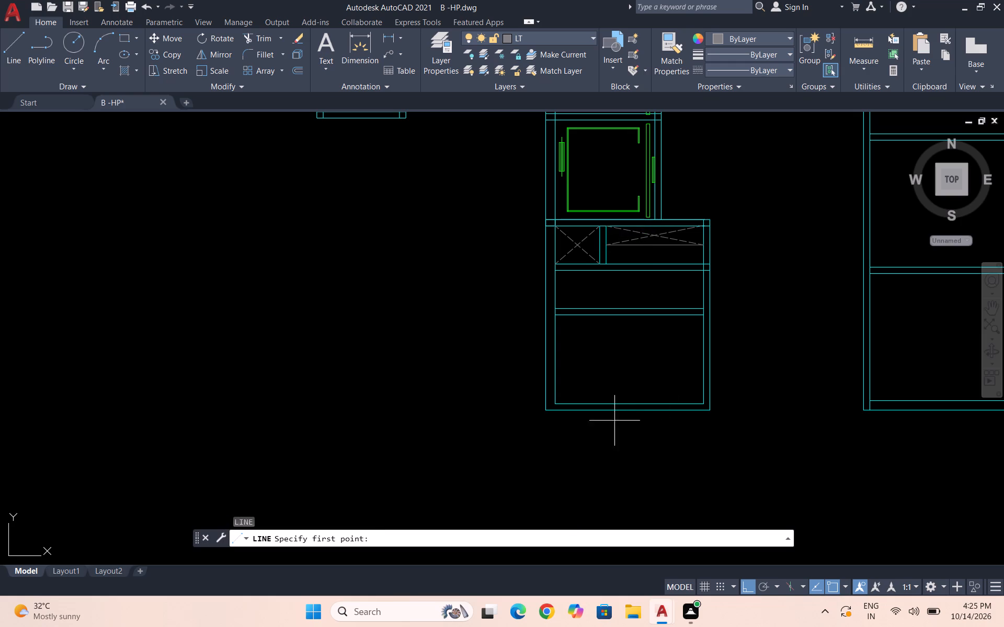
{"action": "left_click", "coordinate": [555, 365]}
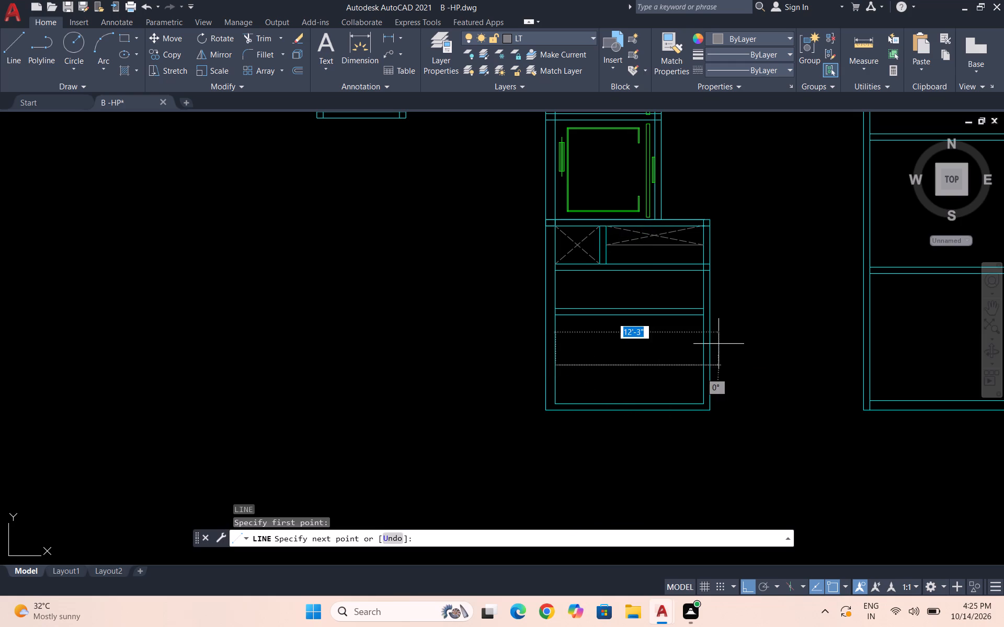
{"action": "left_click", "coordinate": [703, 363]}
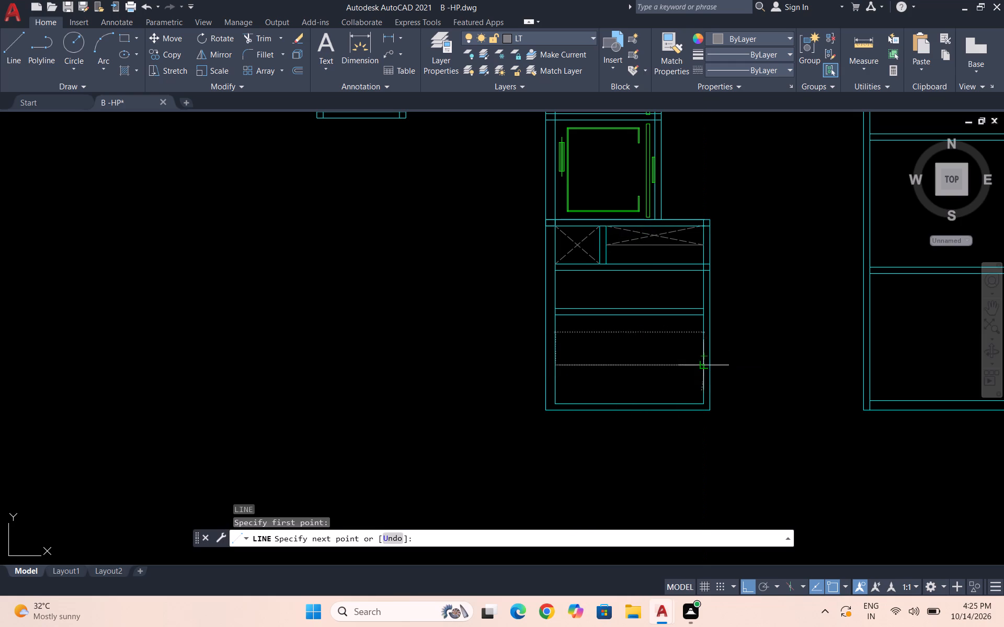
{"action": "key", "text": "Escape"}
Draw two crossing corner-to-corner diagonals in the area below the bottom compartment's new horizontal line.
{"action": "key", "text": "l"}
{"action": "key", "text": "Return"}
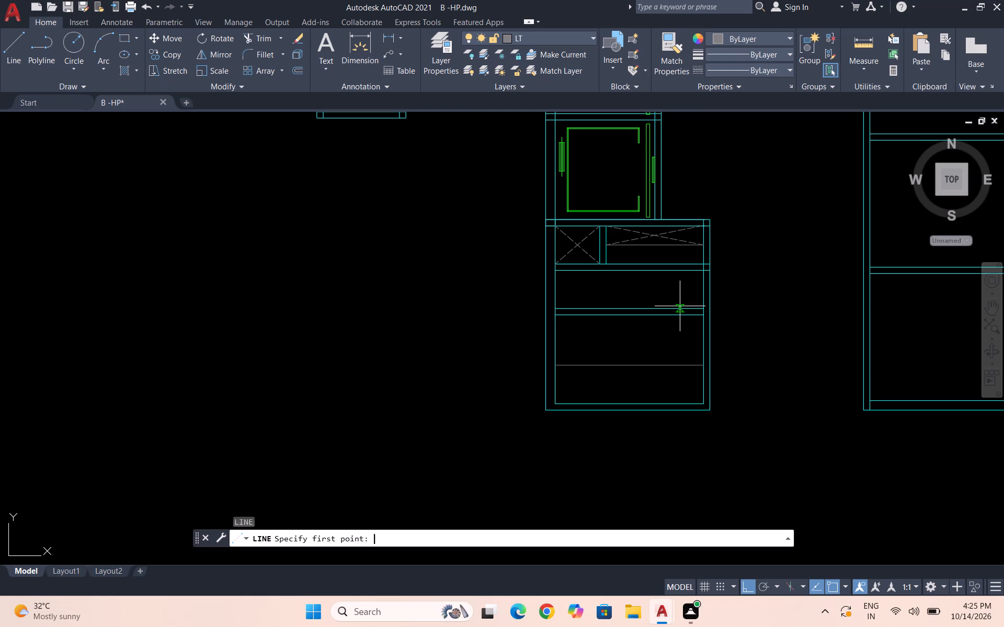
{"action": "left_click", "coordinate": [560, 402]}
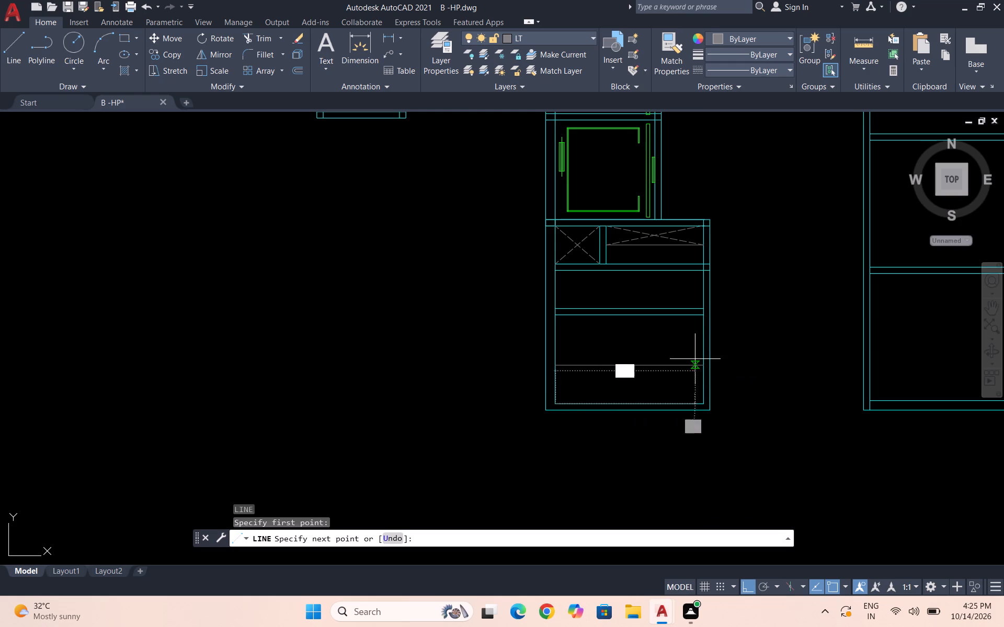
{"action": "left_click", "coordinate": [703, 363]}
{"action": "key", "text": "Escape"}
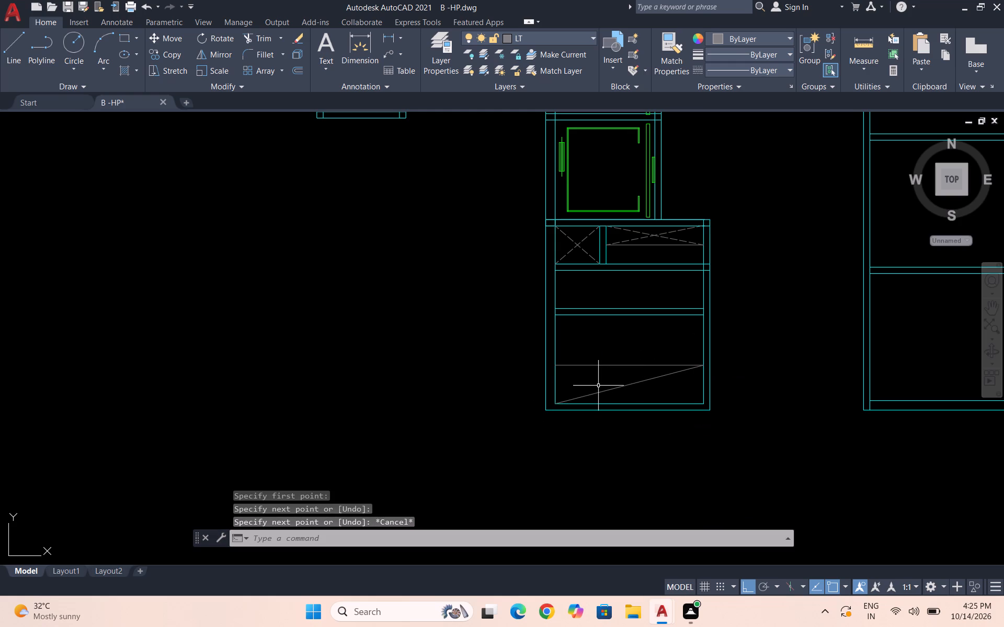
{"action": "key", "text": "space"}
{"action": "left_click", "coordinate": [701, 402]}
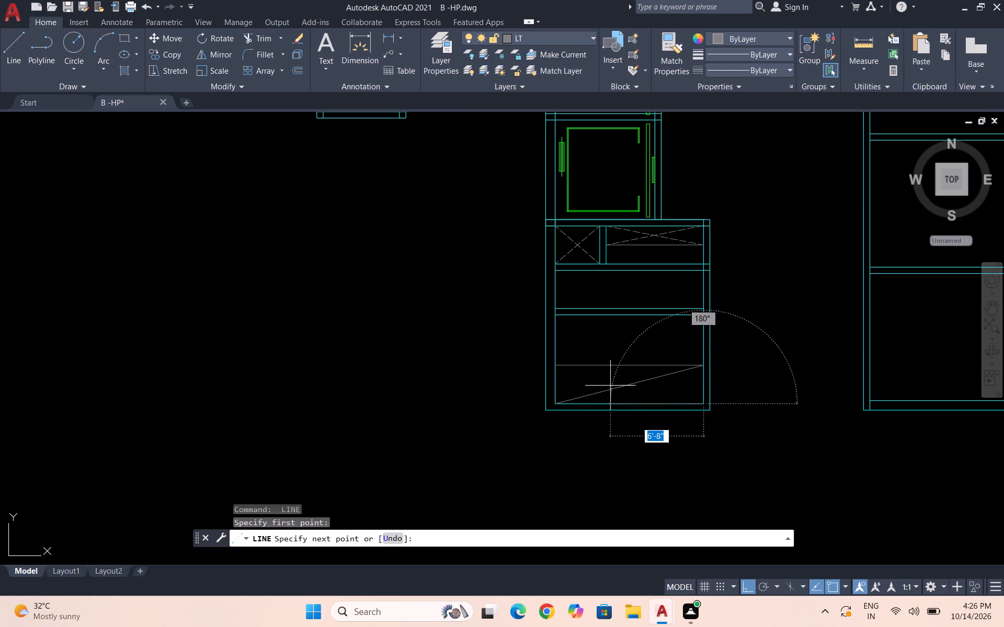
{"action": "left_click", "coordinate": [556, 365]}
{"action": "key", "text": "Escape"}
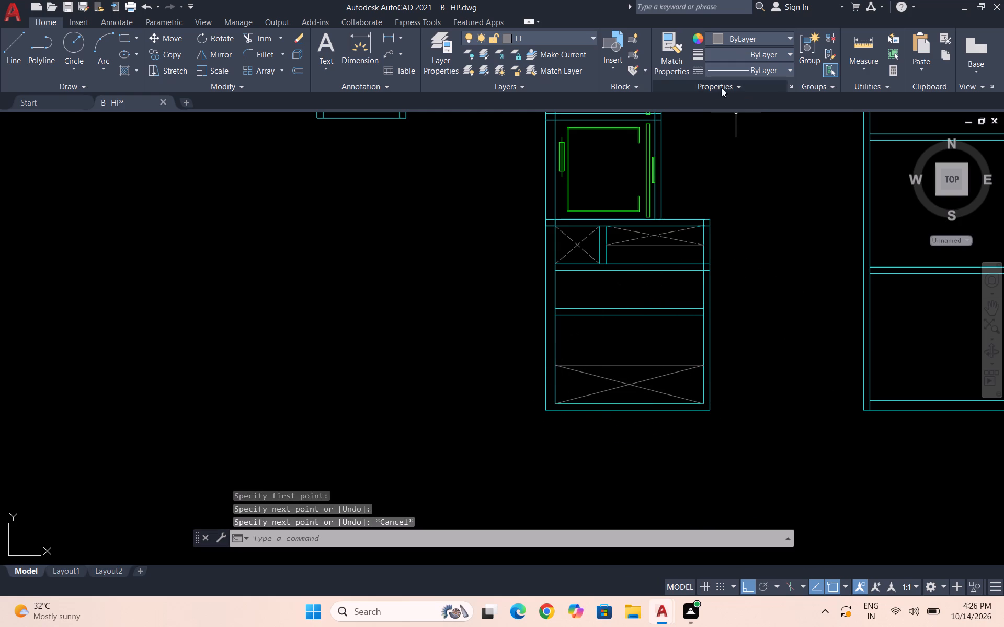
Match the properties of a dashed diagonal in the wider upper compartment onto both diagonals of the bottom compartment.
{"action": "left_click", "coordinate": [675, 61]}
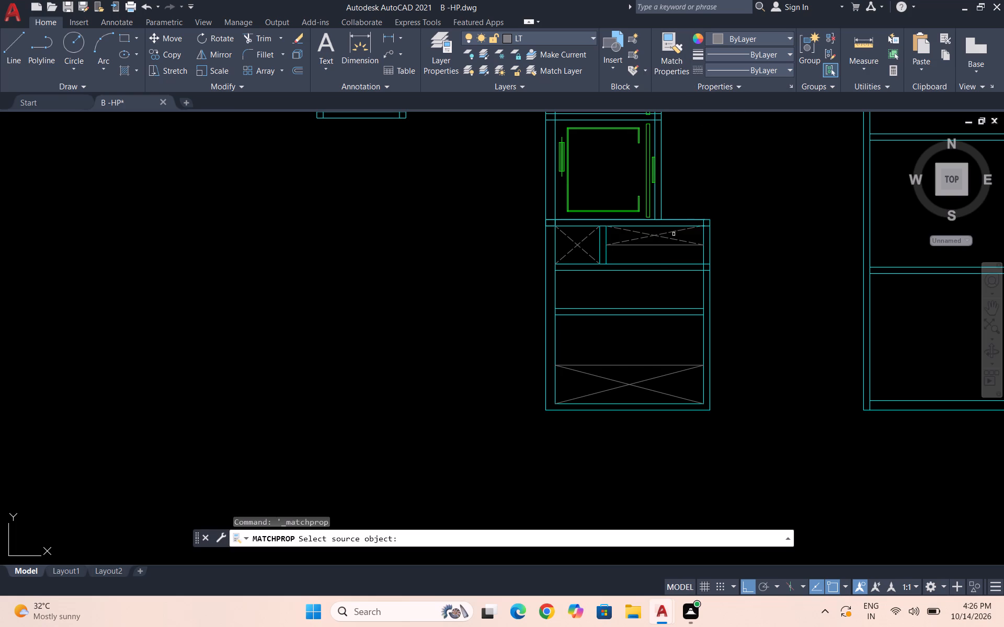
{"action": "left_click", "coordinate": [674, 231]}
{"action": "left_click", "coordinate": [648, 381]}
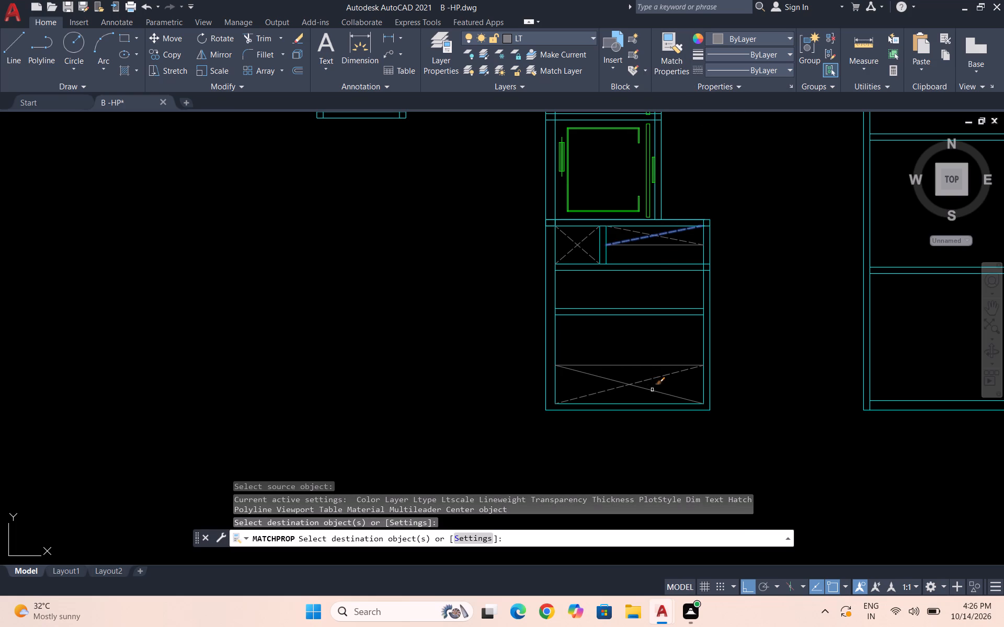
{"action": "left_click", "coordinate": [655, 393]}
{"action": "key", "text": "Escape"}
Select all linework of the lift car in the lowest shaft, including the narrow door piece beside the shaft wall.
{"action": "scroll", "coordinate": [633, 375], "scroll_direction": "down", "scroll_amount": 2}
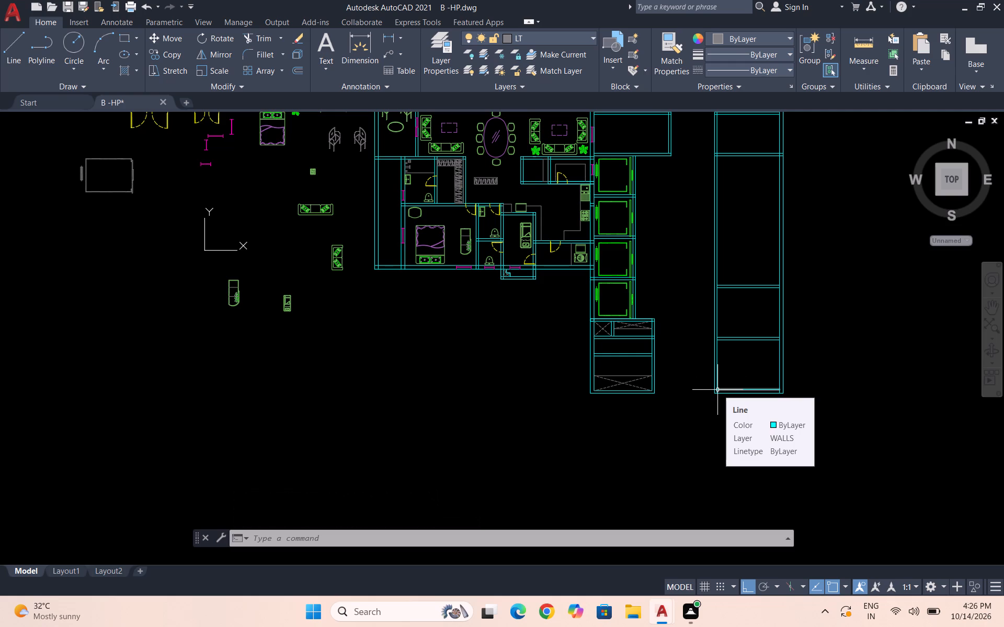
{"action": "scroll", "coordinate": [627, 283], "scroll_direction": "up", "scroll_amount": 2}
{"action": "scroll", "coordinate": [604, 353], "scroll_direction": "up", "scroll_amount": 2}
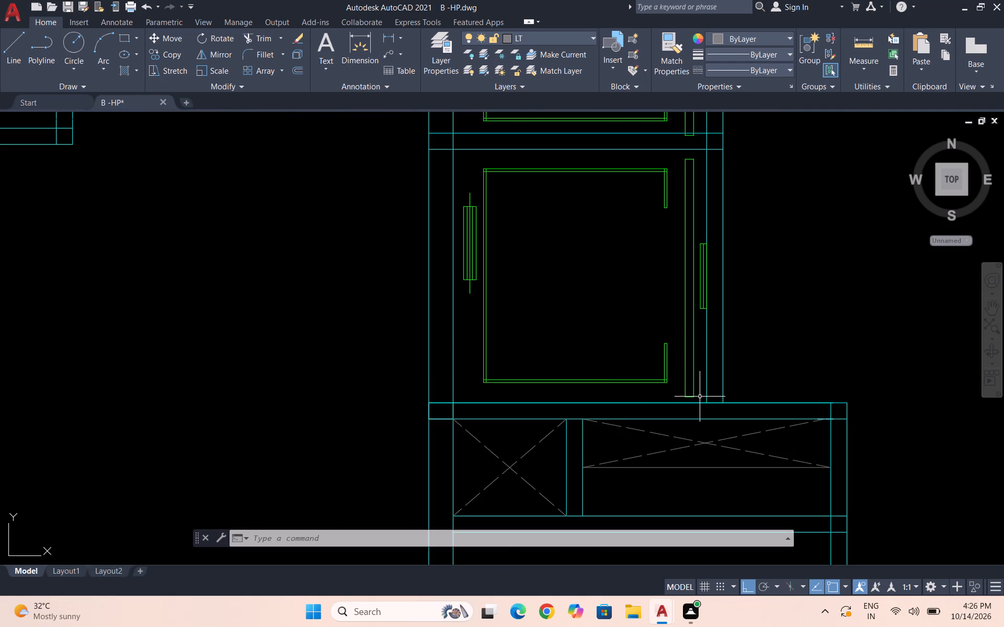
{"action": "left_click", "coordinate": [703, 395]}
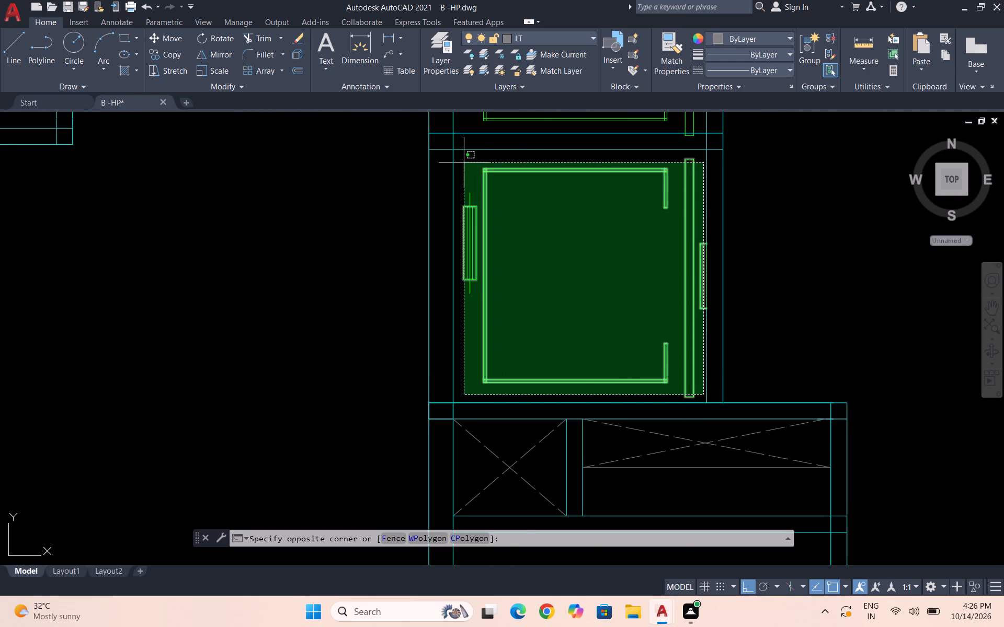
{"action": "left_click", "coordinate": [461, 161]}
{"action": "scroll", "coordinate": [698, 270], "scroll_direction": "up", "scroll_amount": 3}
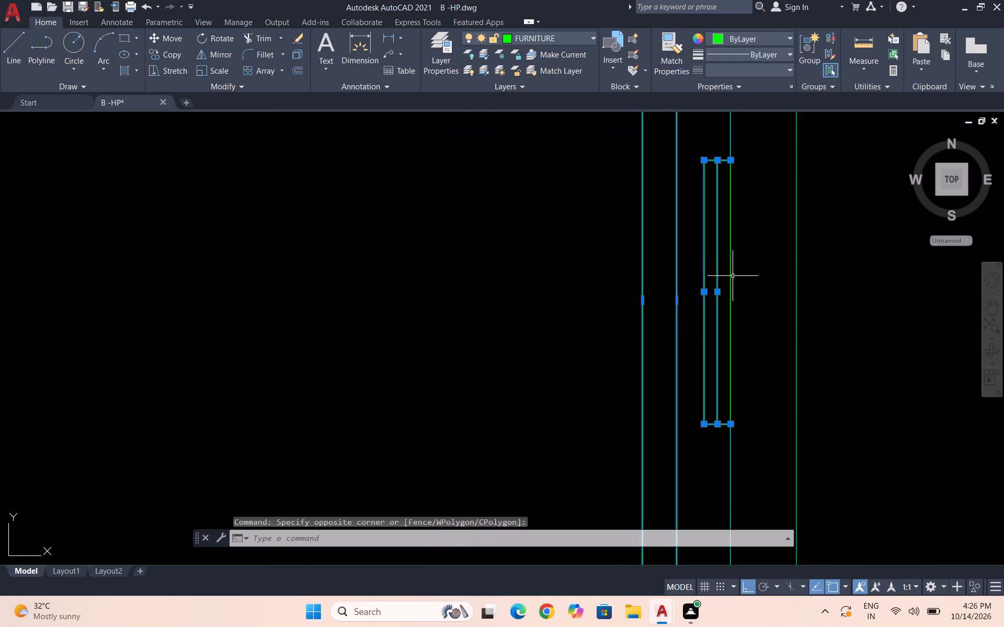
{"action": "left_click", "coordinate": [731, 274]}
Add the lift car in the second shaft from the bottom to the selection, including its narrow door piece at the wall.
{"action": "scroll", "coordinate": [707, 317], "scroll_direction": "down", "scroll_amount": 7}
{"action": "scroll", "coordinate": [694, 298], "scroll_direction": "up", "scroll_amount": 3}
{"action": "scroll", "coordinate": [746, 272], "scroll_direction": "up", "scroll_amount": 3}
{"action": "left_click", "coordinate": [756, 297]}
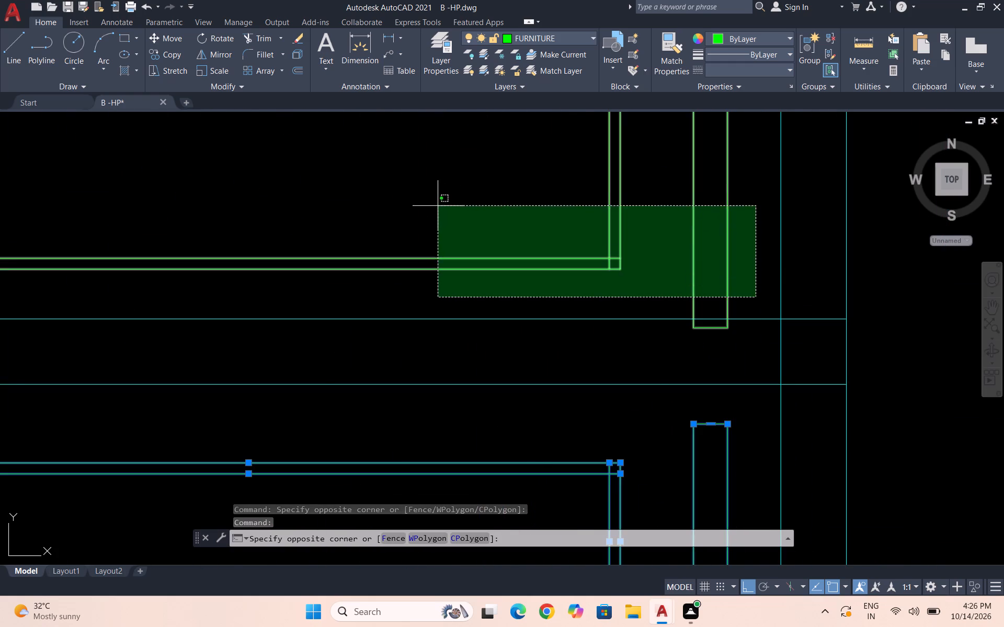
{"action": "scroll", "coordinate": [442, 208], "scroll_direction": "down", "scroll_amount": 5}
{"action": "scroll", "coordinate": [420, 131], "scroll_direction": "down", "scroll_amount": 3}
{"action": "scroll", "coordinate": [409, 128], "scroll_direction": "up", "scroll_amount": 5}
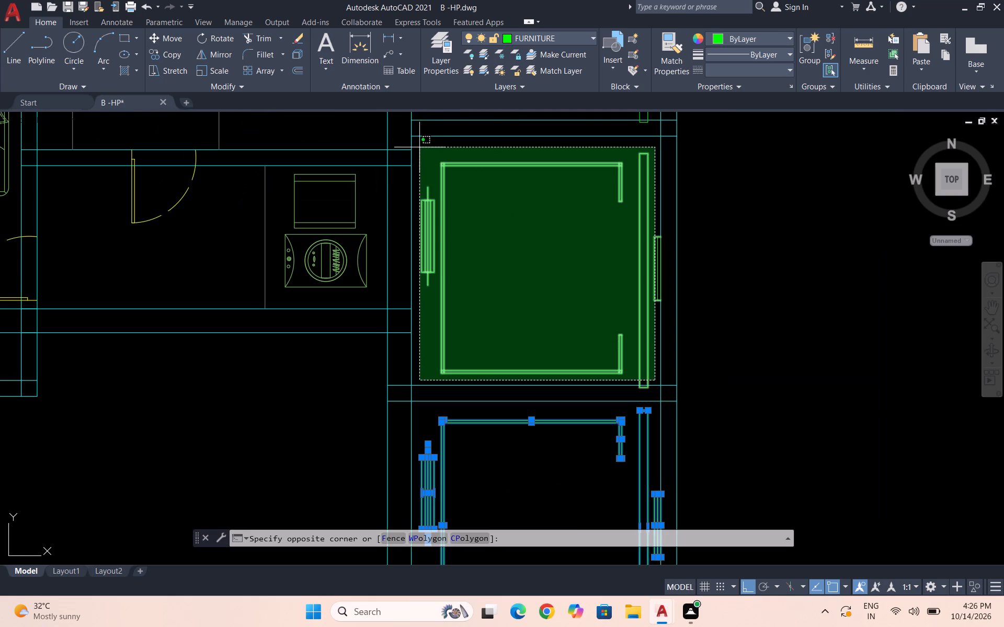
{"action": "left_click", "coordinate": [419, 147]}
{"action": "scroll", "coordinate": [650, 262], "scroll_direction": "up", "scroll_amount": 3}
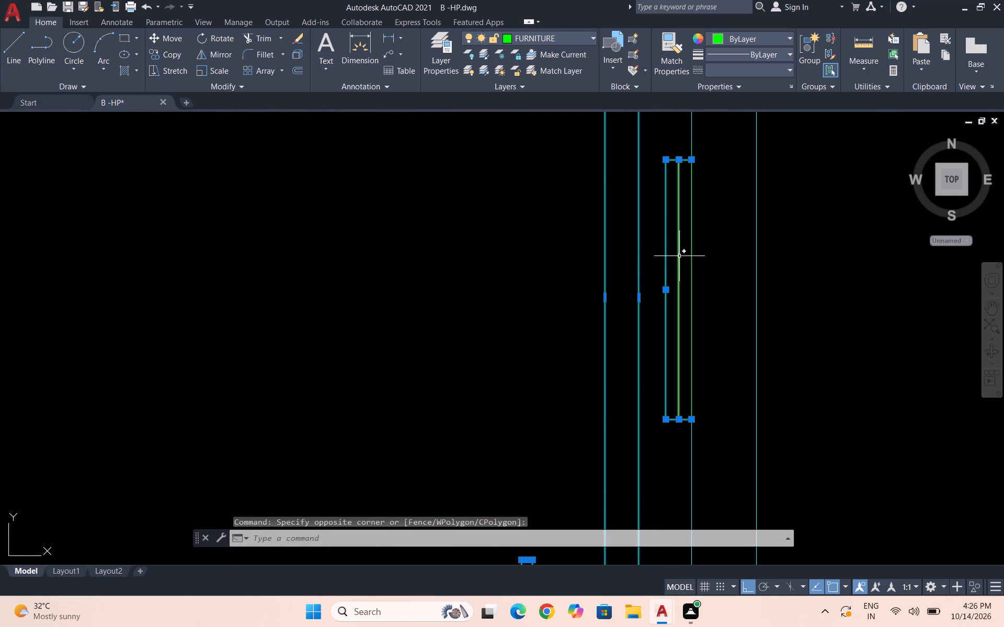
{"action": "left_click", "coordinate": [679, 256]}
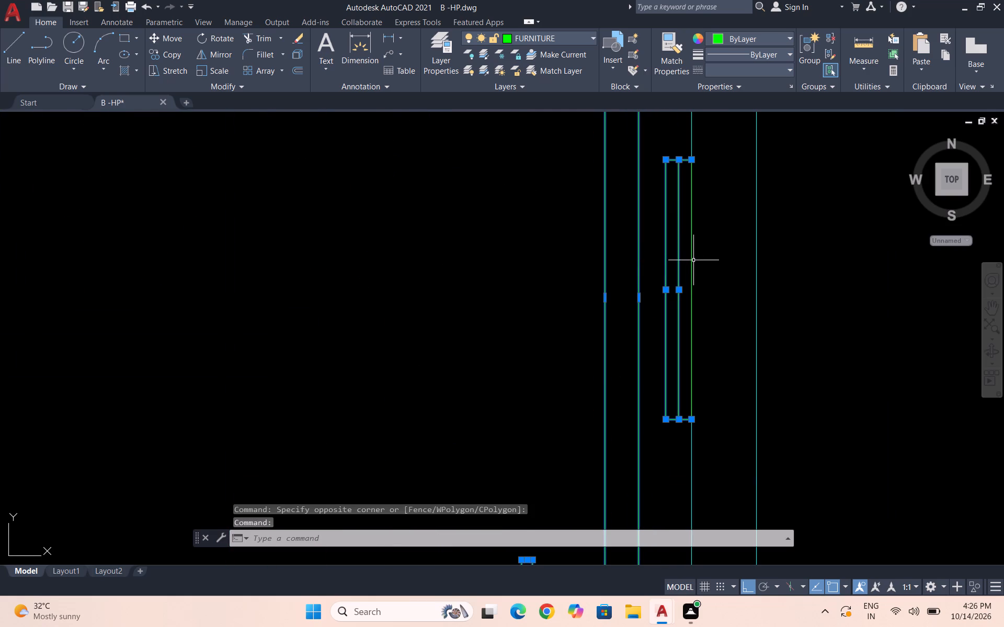
{"action": "left_click", "coordinate": [692, 256]}
Add the lift car in the third shaft from the bottom to the selection, including all lines of its narrow door piece.
{"action": "scroll", "coordinate": [674, 297], "scroll_direction": "down", "scroll_amount": 3}
{"action": "scroll", "coordinate": [618, 373], "scroll_direction": "down", "scroll_amount": 2}
{"action": "scroll", "coordinate": [631, 288], "scroll_direction": "up", "scroll_amount": 3}
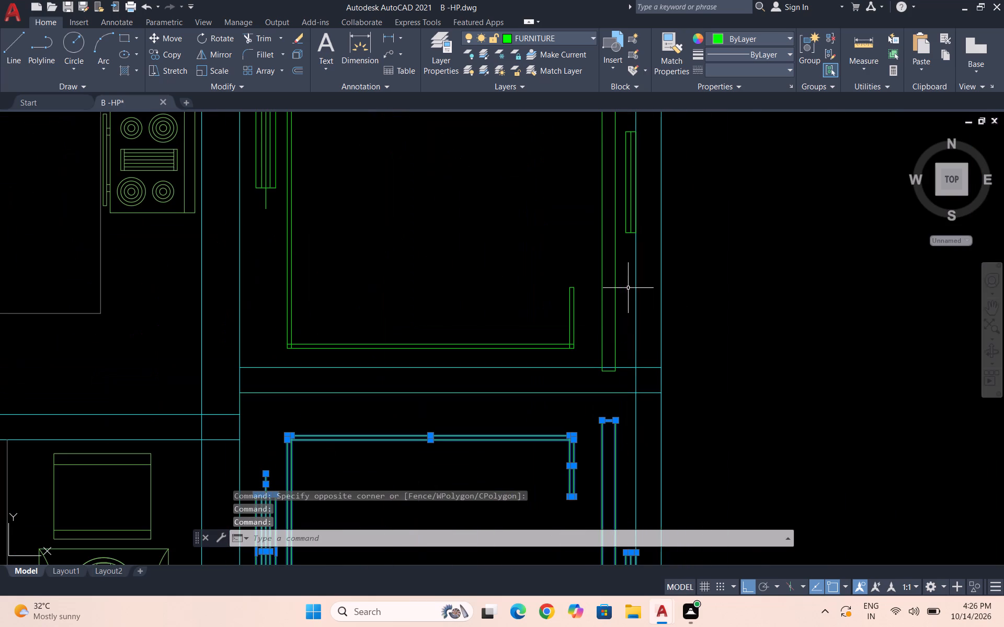
{"action": "left_click", "coordinate": [622, 349]}
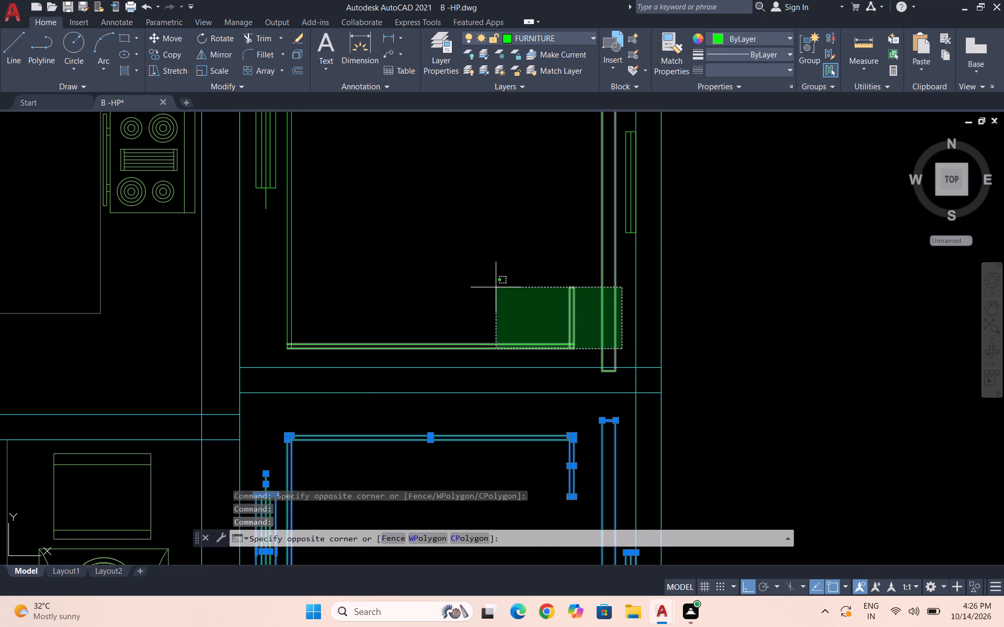
{"action": "scroll", "coordinate": [493, 289], "scroll_direction": "down", "scroll_amount": 2}
{"action": "left_click", "coordinate": [394, 172]}
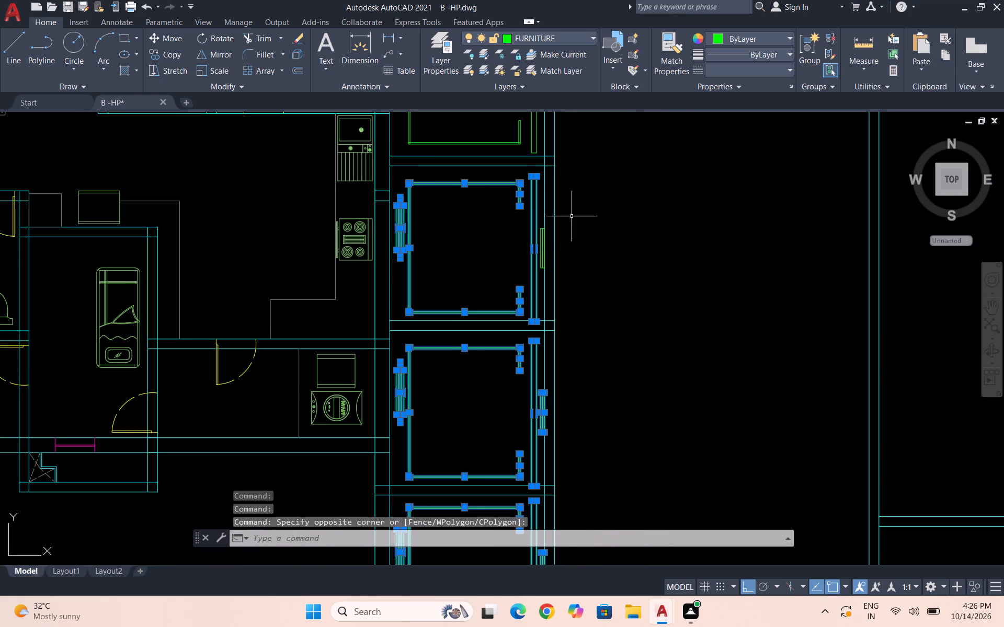
{"action": "scroll", "coordinate": [531, 242], "scroll_direction": "up", "scroll_amount": 4}
{"action": "left_click", "coordinate": [616, 412]}
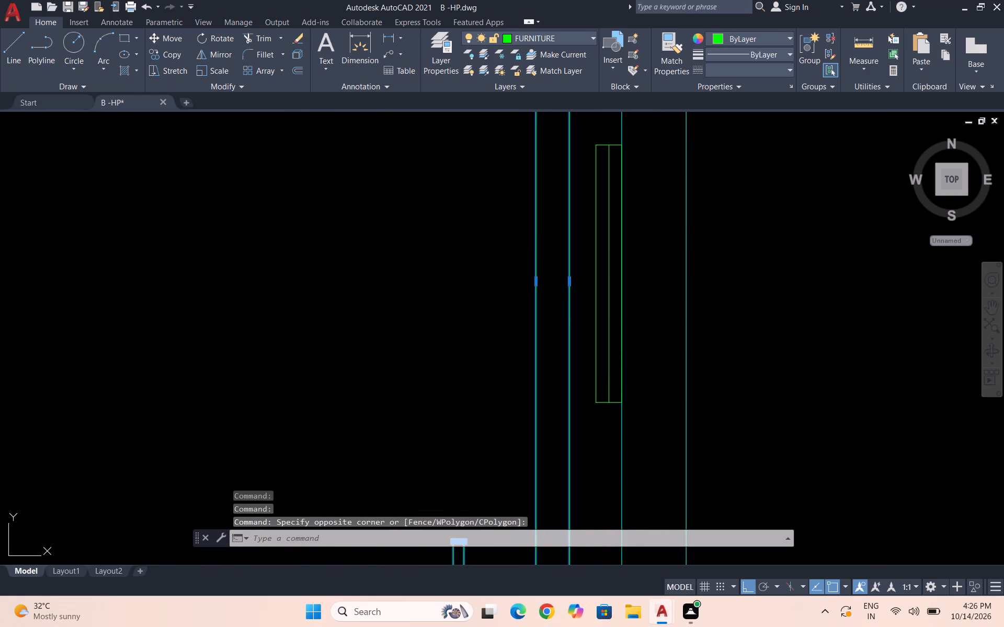
{"action": "left_click", "coordinate": [589, 135]}
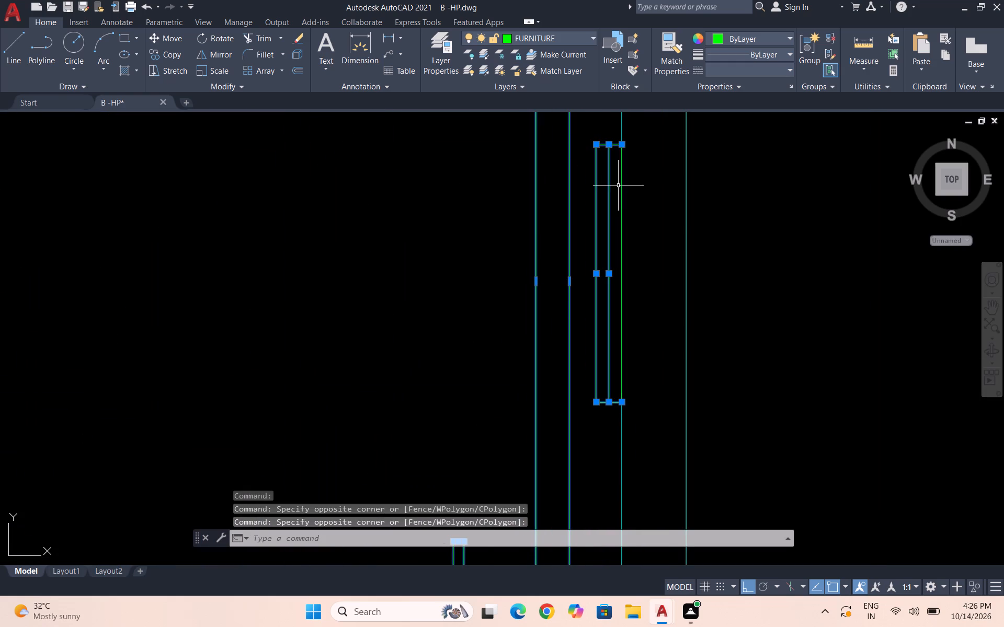
{"action": "left_click", "coordinate": [623, 186]}
Add the lift car in the topmost shaft to the selection, including the outer line of its narrow door piece at the wall.
{"action": "scroll", "coordinate": [632, 209], "scroll_direction": "down", "scroll_amount": 3}
{"action": "scroll", "coordinate": [652, 432], "scroll_direction": "down", "scroll_amount": 2}
{"action": "scroll", "coordinate": [645, 243], "scroll_direction": "up", "scroll_amount": 1}
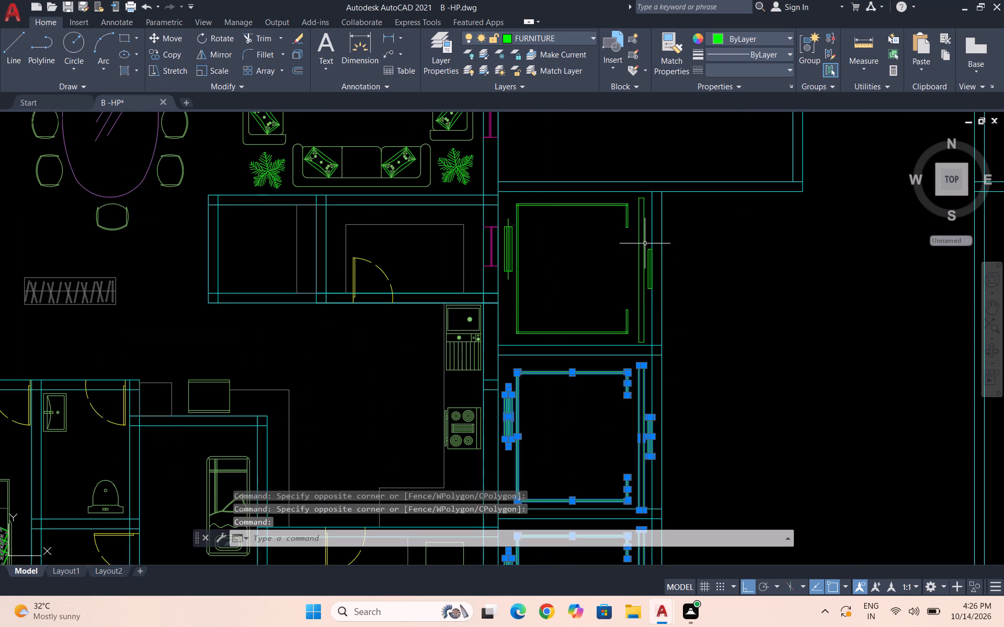
{"action": "scroll", "coordinate": [650, 341], "scroll_direction": "up", "scroll_amount": 3}
{"action": "left_click", "coordinate": [647, 349]}
{"action": "scroll", "coordinate": [640, 336], "scroll_direction": "down", "scroll_amount": 1}
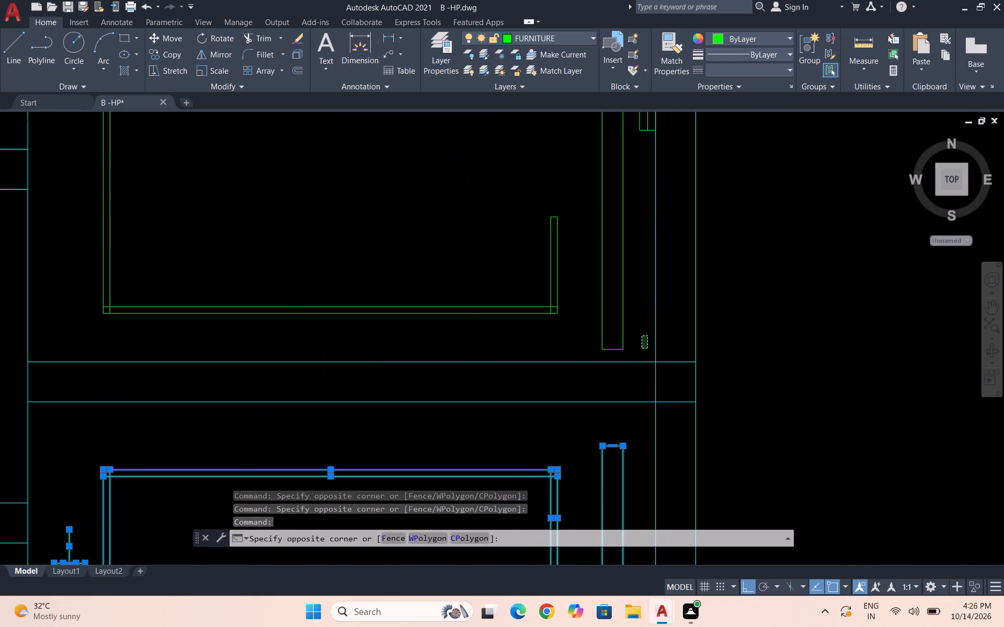
{"action": "scroll", "coordinate": [640, 336], "scroll_direction": "down", "scroll_amount": 2}
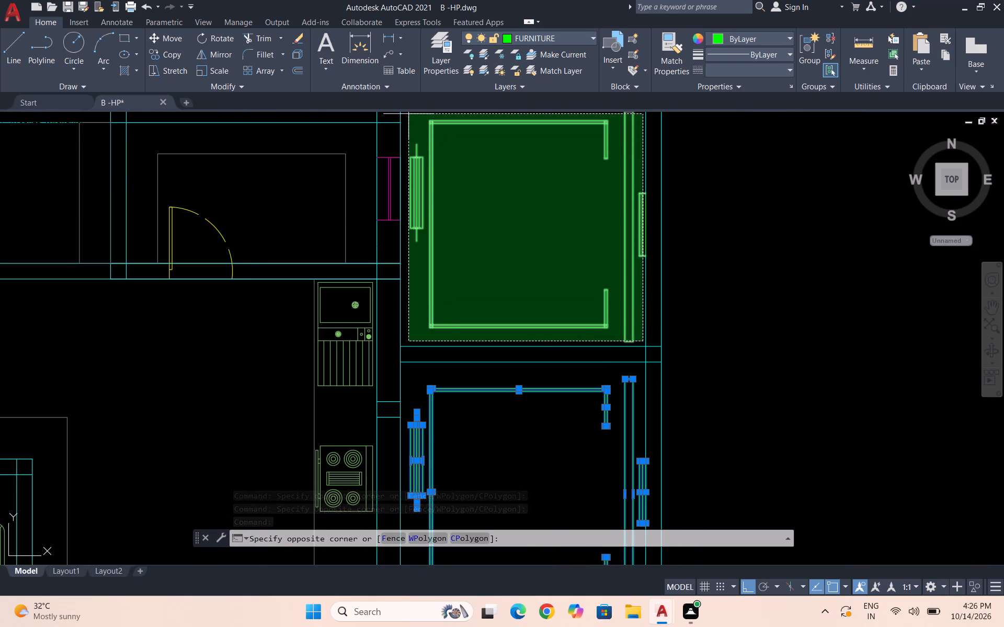
{"action": "left_click", "coordinate": [408, 114]}
{"action": "scroll", "coordinate": [429, 171], "scroll_direction": "down", "scroll_amount": 2}
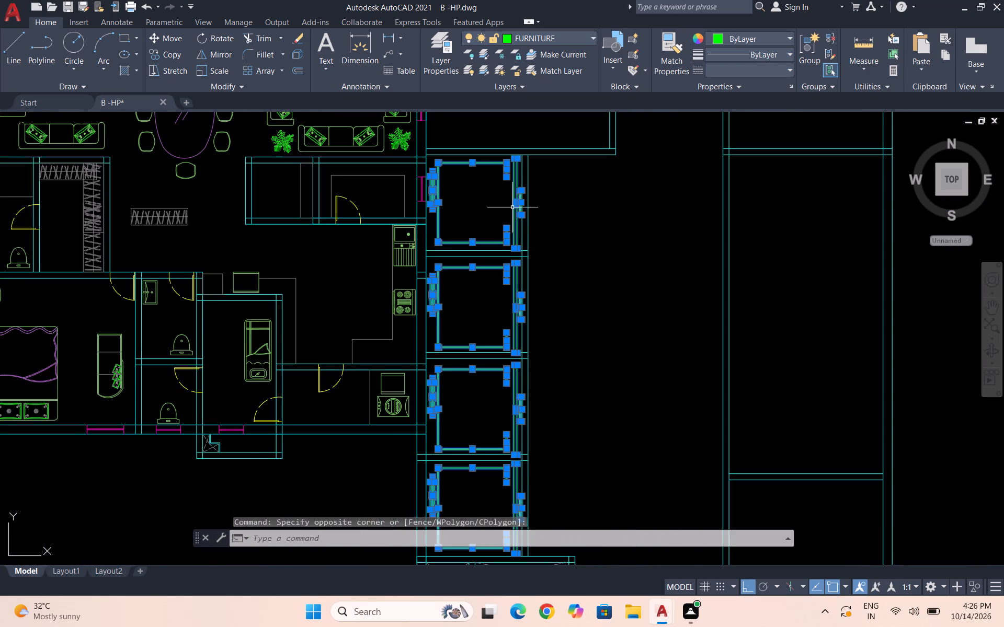
{"action": "scroll", "coordinate": [520, 200], "scroll_direction": "up", "scroll_amount": 6}
{"action": "left_click", "coordinate": [538, 202]}
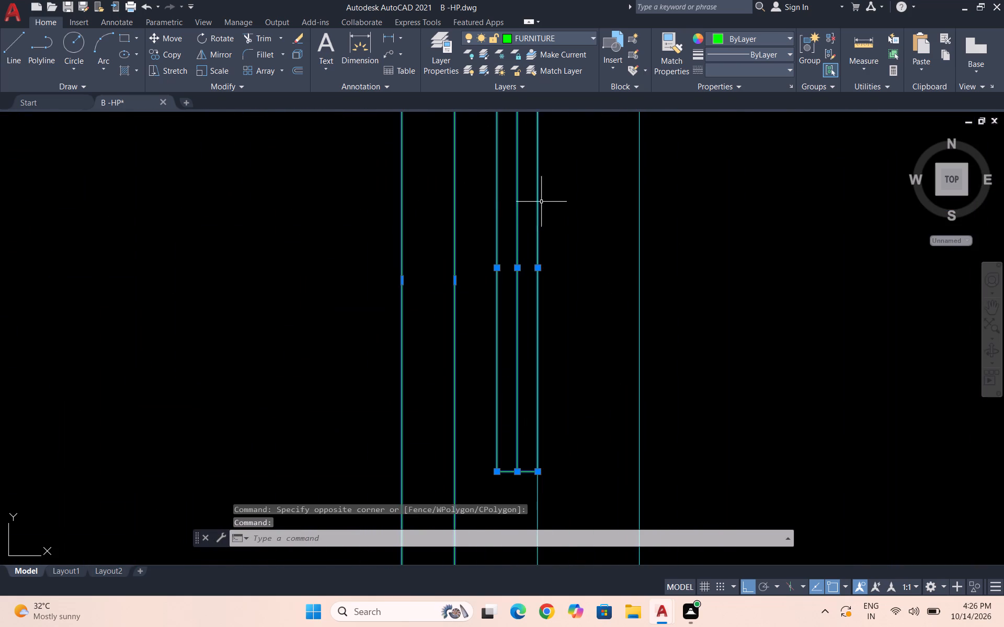
Move the selected linework of all four lift cars to the WINDOWS layer and clear the selection.
{"action": "scroll", "coordinate": [601, 196], "scroll_direction": "down", "scroll_amount": 6}
{"action": "scroll", "coordinate": [682, 194], "scroll_direction": "down", "scroll_amount": 2}
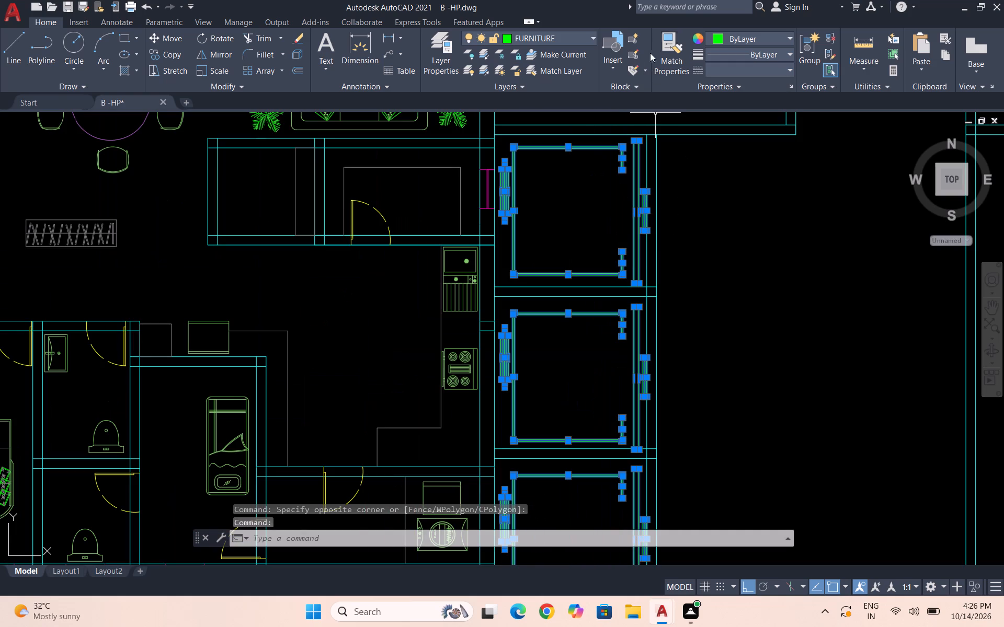
{"action": "left_click", "coordinate": [583, 42]}
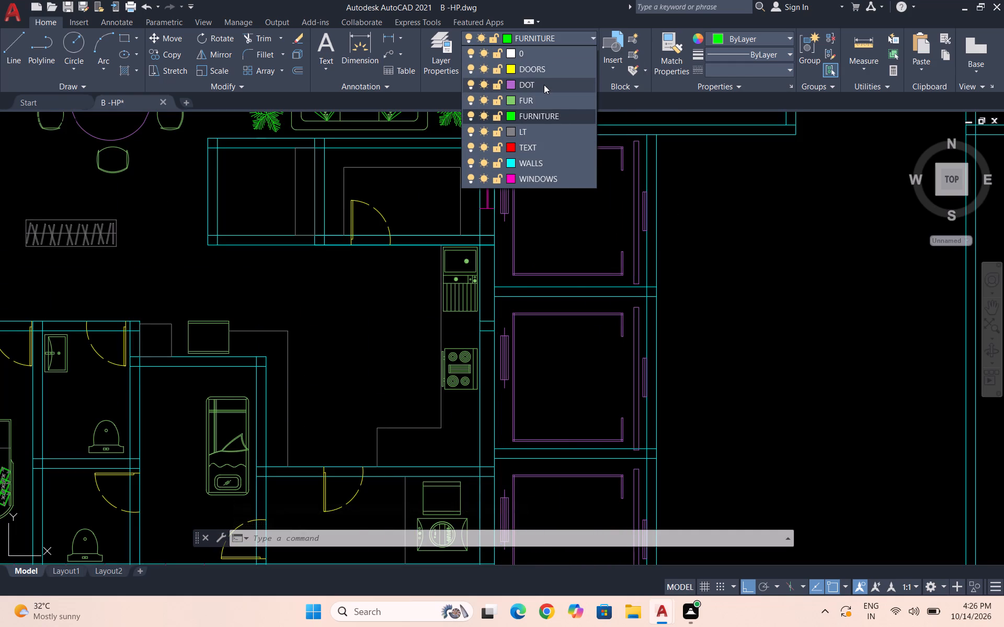
{"action": "left_click", "coordinate": [545, 180]}
{"action": "scroll", "coordinate": [726, 183], "scroll_direction": "down", "scroll_amount": 2}
{"action": "key", "text": "Escape"}
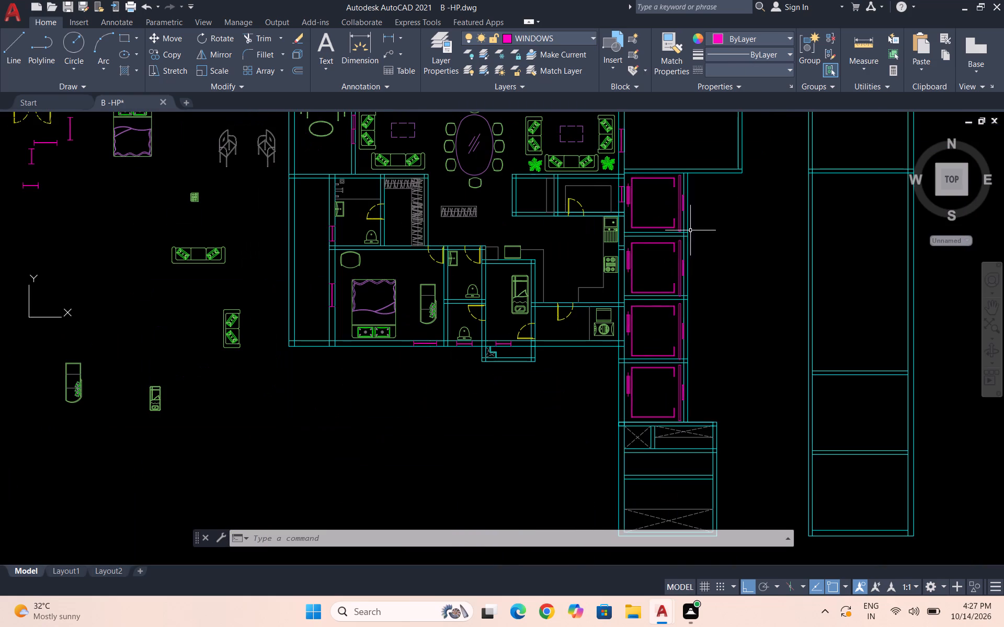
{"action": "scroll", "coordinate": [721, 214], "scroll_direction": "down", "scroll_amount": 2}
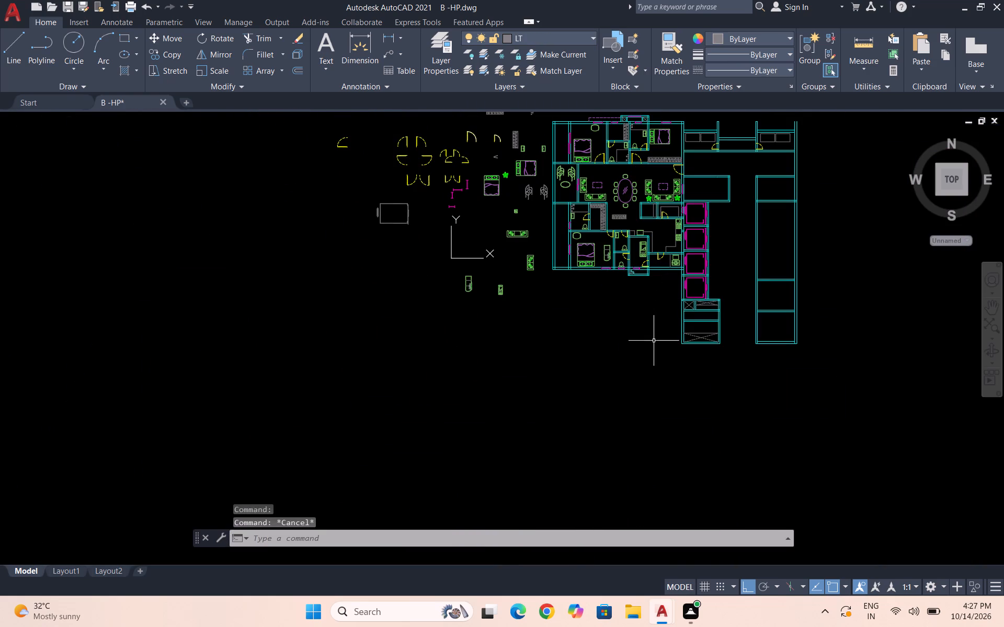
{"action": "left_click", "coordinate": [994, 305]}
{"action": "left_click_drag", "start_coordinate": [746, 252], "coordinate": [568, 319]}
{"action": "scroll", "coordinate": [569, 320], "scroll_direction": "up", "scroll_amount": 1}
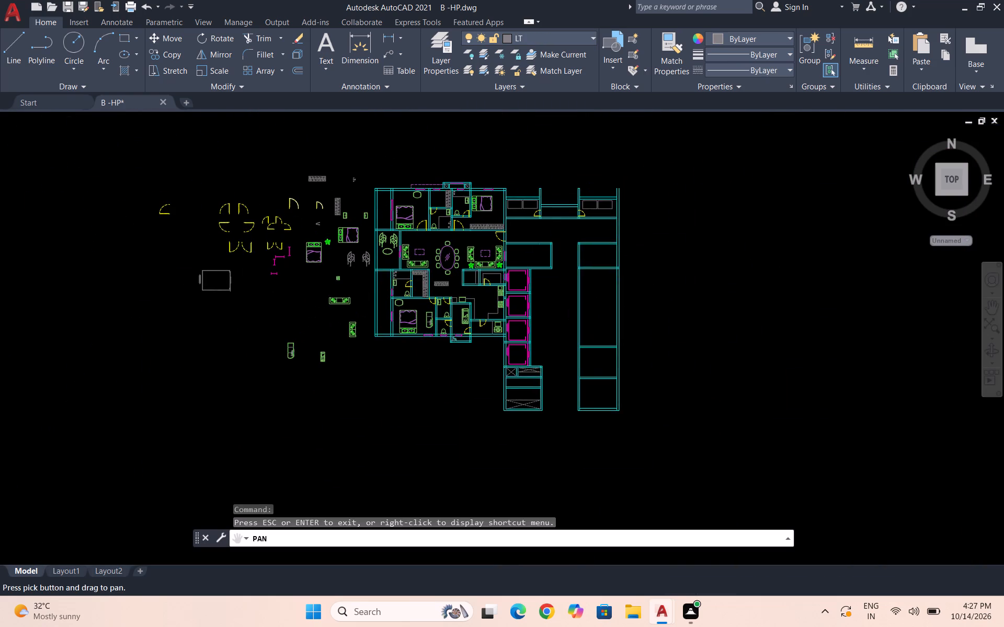
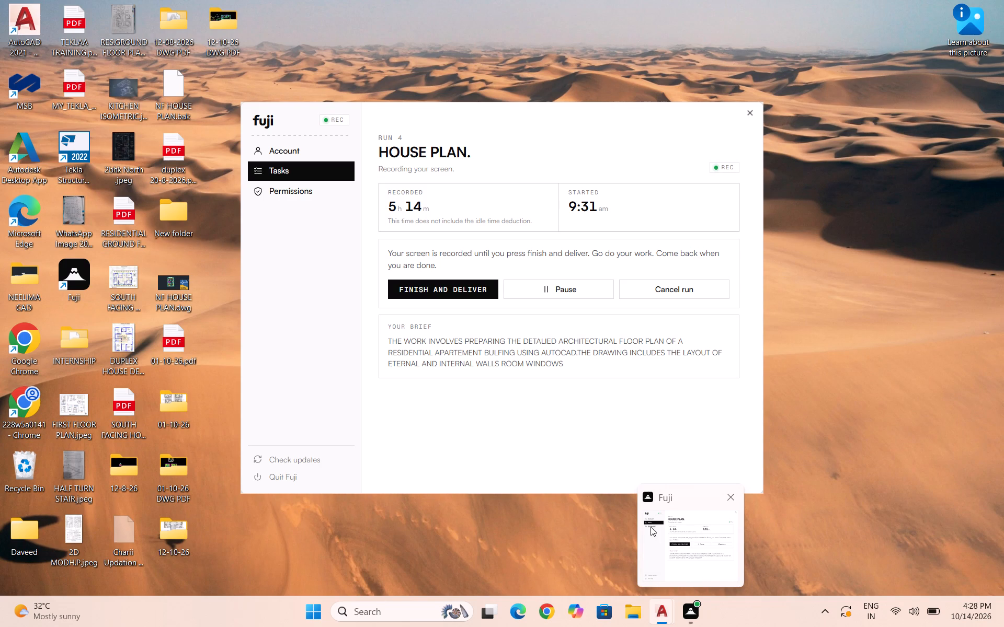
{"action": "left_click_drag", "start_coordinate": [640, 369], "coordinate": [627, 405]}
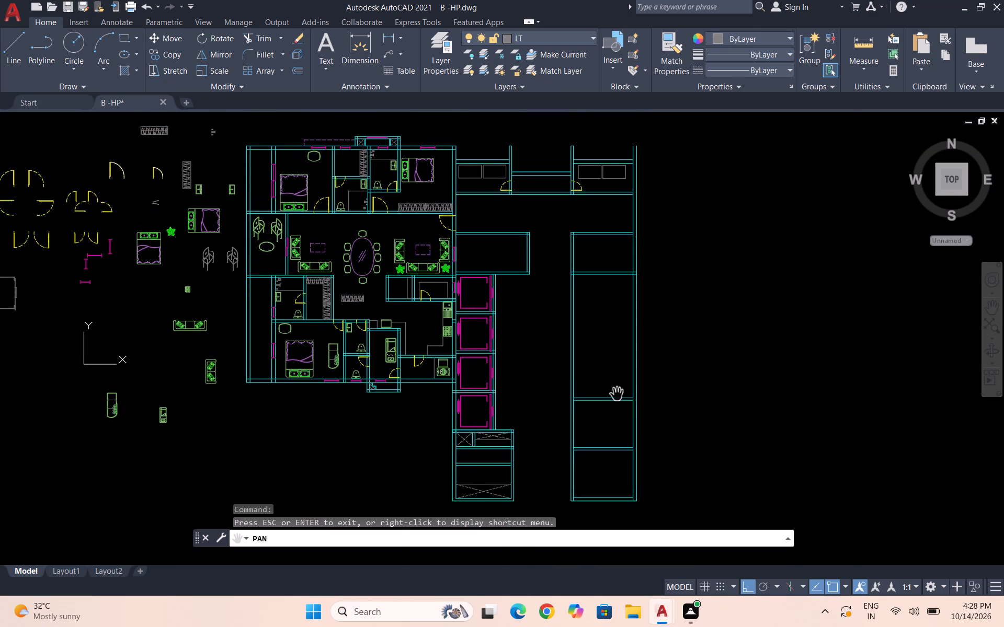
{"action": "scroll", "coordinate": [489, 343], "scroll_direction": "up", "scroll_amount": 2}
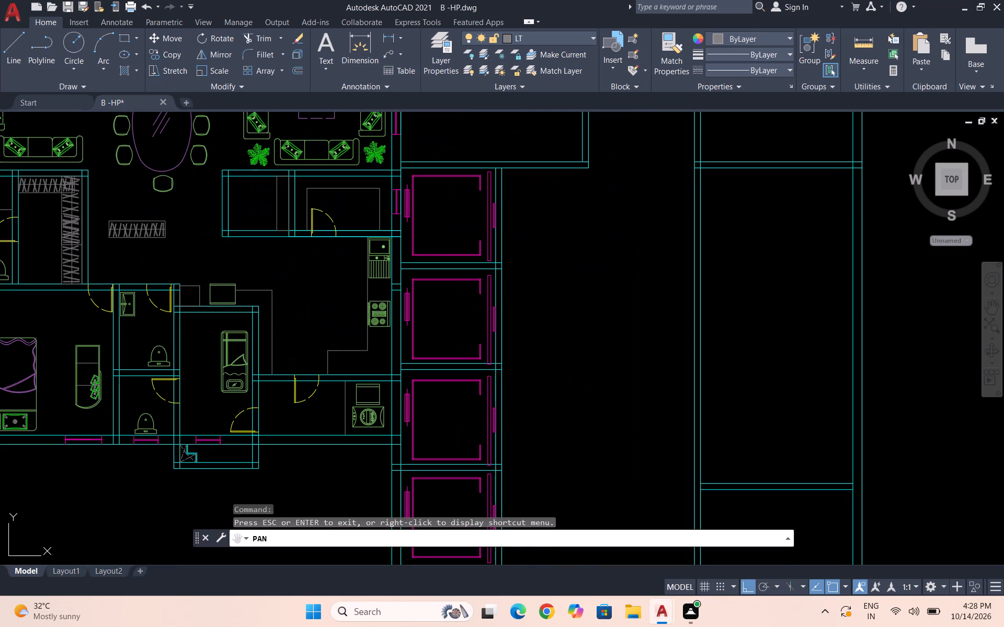
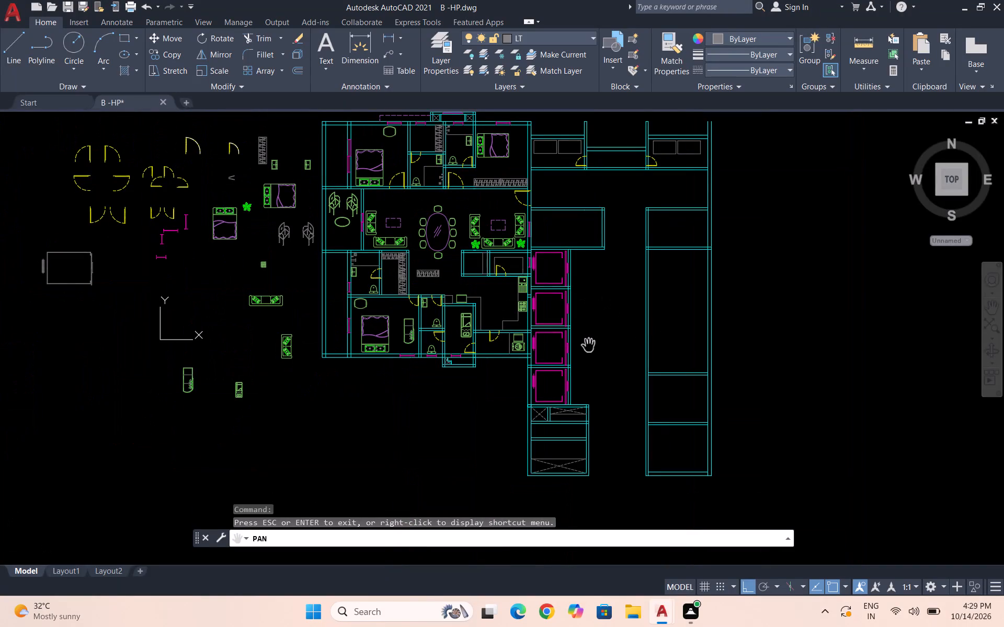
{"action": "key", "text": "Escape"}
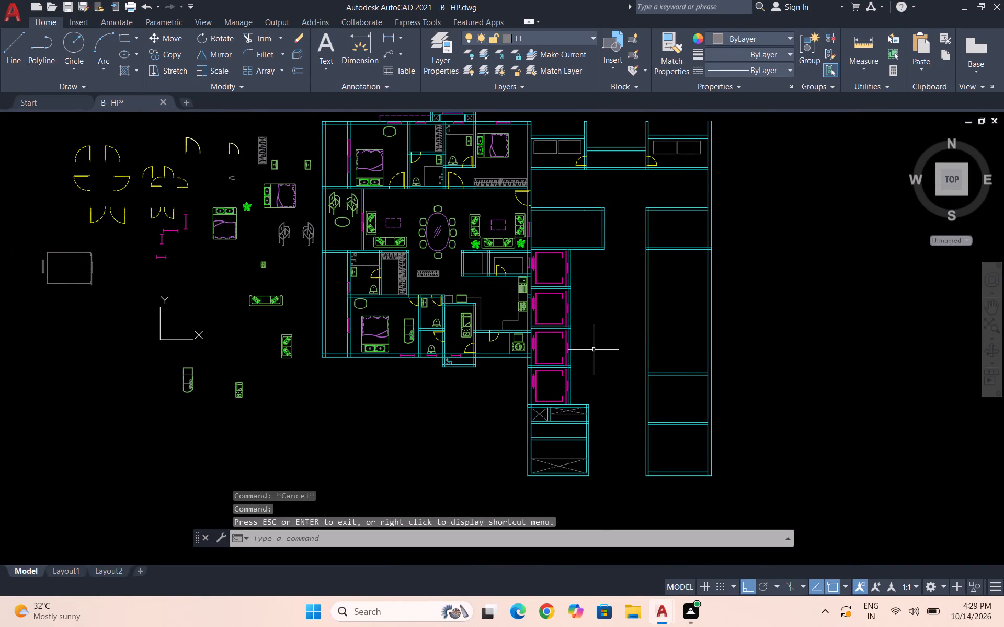
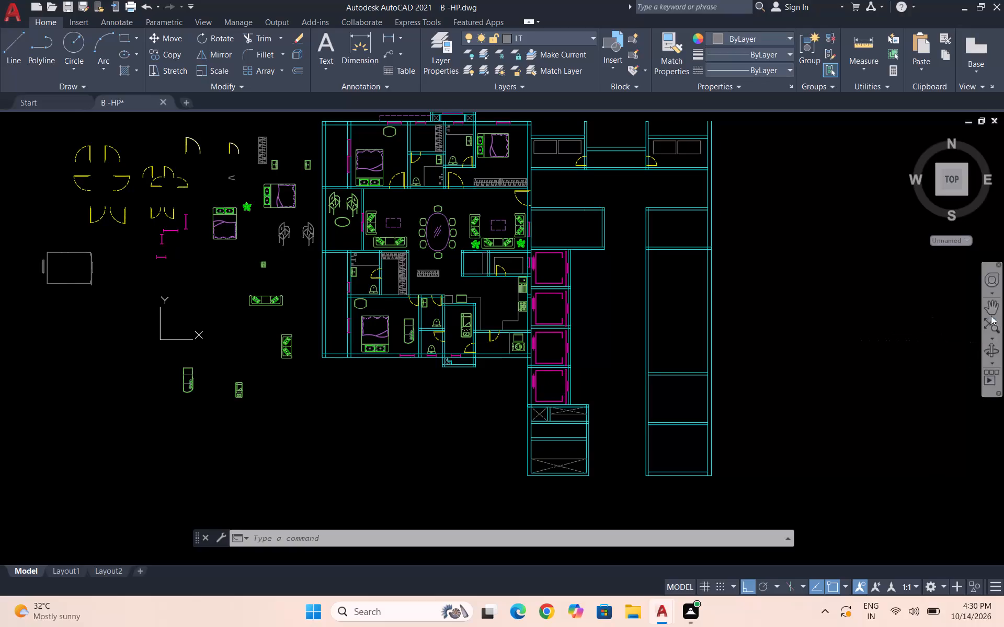
Draw an L-shaped outline about 3'-6" high and 3'-11" wide against the lower and left walls of the right-hand wing's small compartment, level with the lobby room.
{"action": "left_click", "coordinate": [987, 306]}
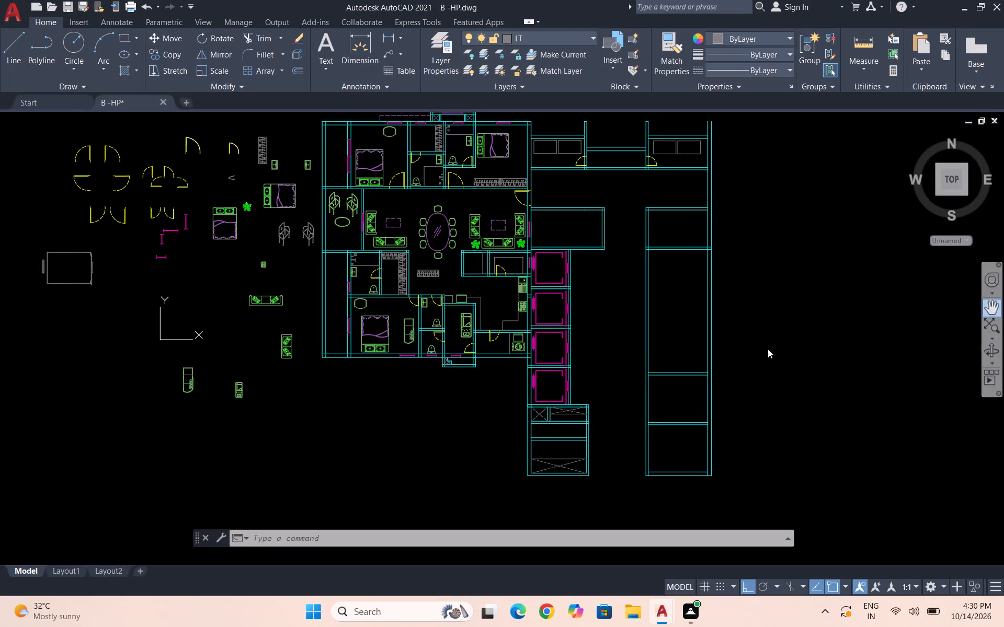
{"action": "left_click_drag", "start_coordinate": [648, 355], "coordinate": [585, 322]}
{"action": "left_click_drag", "start_coordinate": [562, 299], "coordinate": [540, 293]}
{"action": "left_click_drag", "start_coordinate": [557, 295], "coordinate": [523, 285]}
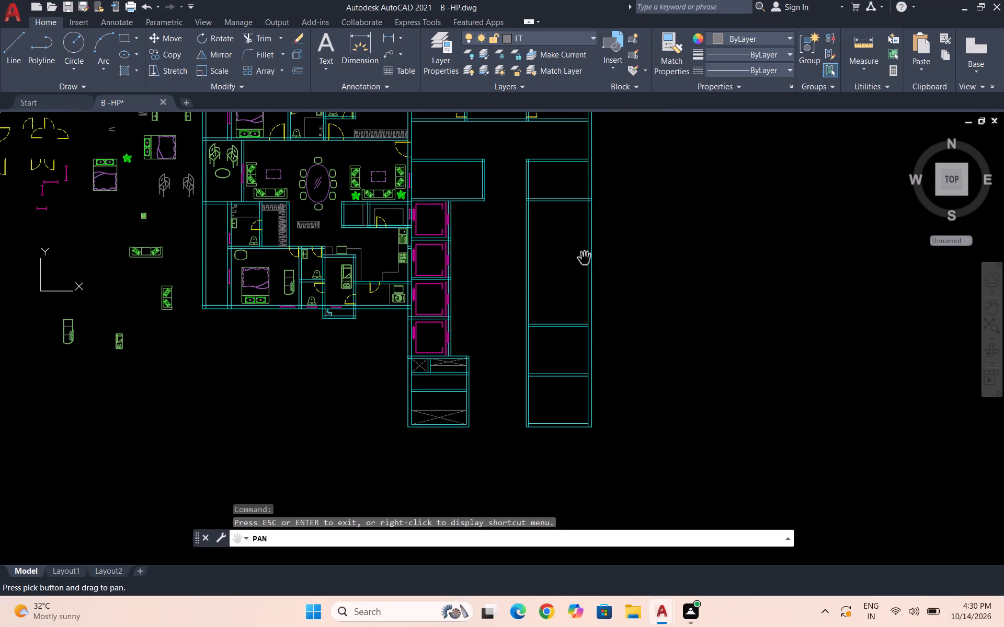
{"action": "scroll", "coordinate": [586, 258], "scroll_direction": "up", "scroll_amount": 1}
{"action": "left_click_drag", "start_coordinate": [547, 276], "coordinate": [482, 276]}
{"action": "left_click", "coordinate": [477, 274]}
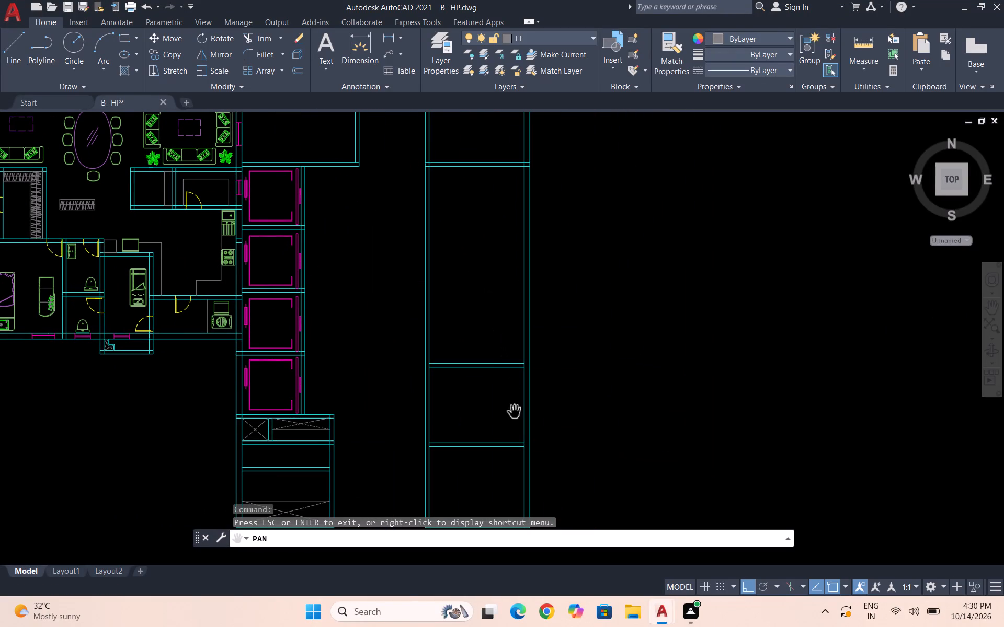
{"action": "left_click_drag", "start_coordinate": [488, 431], "coordinate": [468, 384]}
{"action": "left_click_drag", "start_coordinate": [490, 372], "coordinate": [537, 490]}
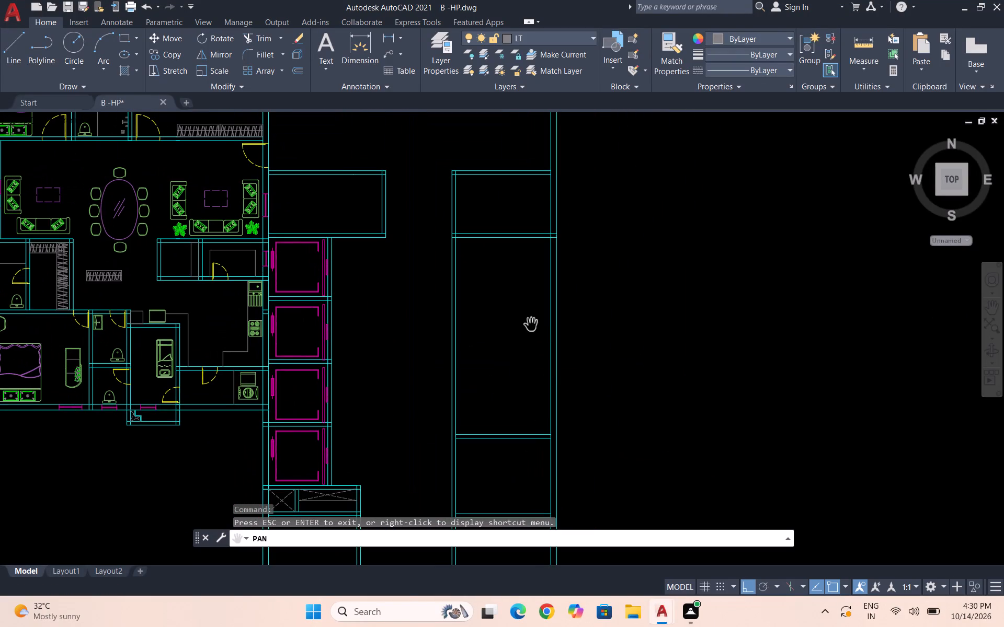
{"action": "scroll", "coordinate": [507, 219], "scroll_direction": "up", "scroll_amount": 1}
{"action": "left_click_drag", "start_coordinate": [498, 317], "coordinate": [461, 286]}
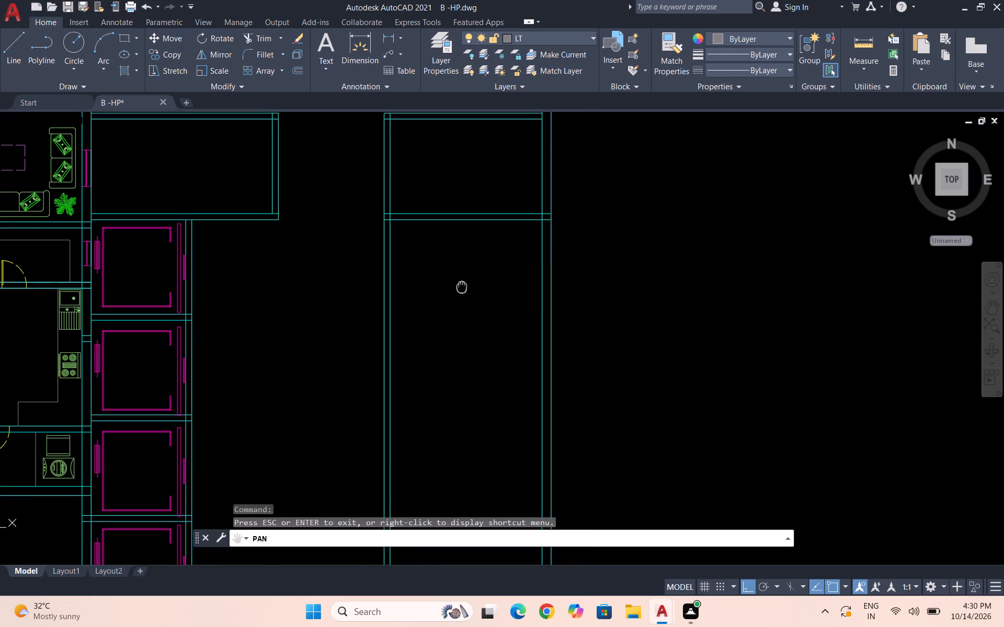
{"action": "left_click_drag", "start_coordinate": [461, 286], "coordinate": [460, 281]}
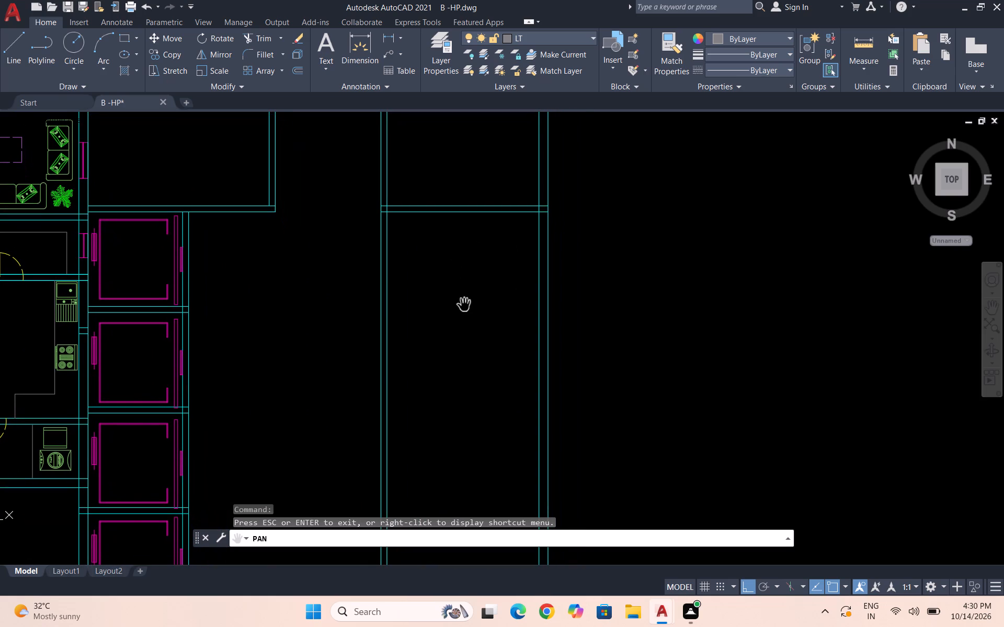
{"action": "left_click_drag", "start_coordinate": [476, 307], "coordinate": [484, 366]}
{"action": "left_click_drag", "start_coordinate": [496, 239], "coordinate": [509, 258]}
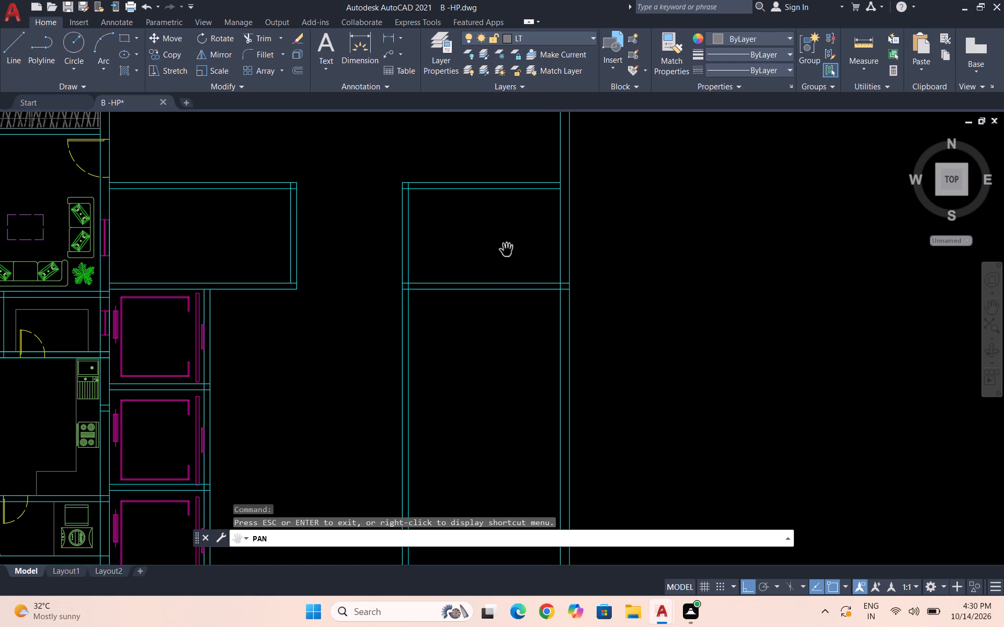
{"action": "key", "text": "Escape"}
{"action": "key", "text": "Escape"}
{"action": "key", "text": "l"}
{"action": "key", "text": "Return"}
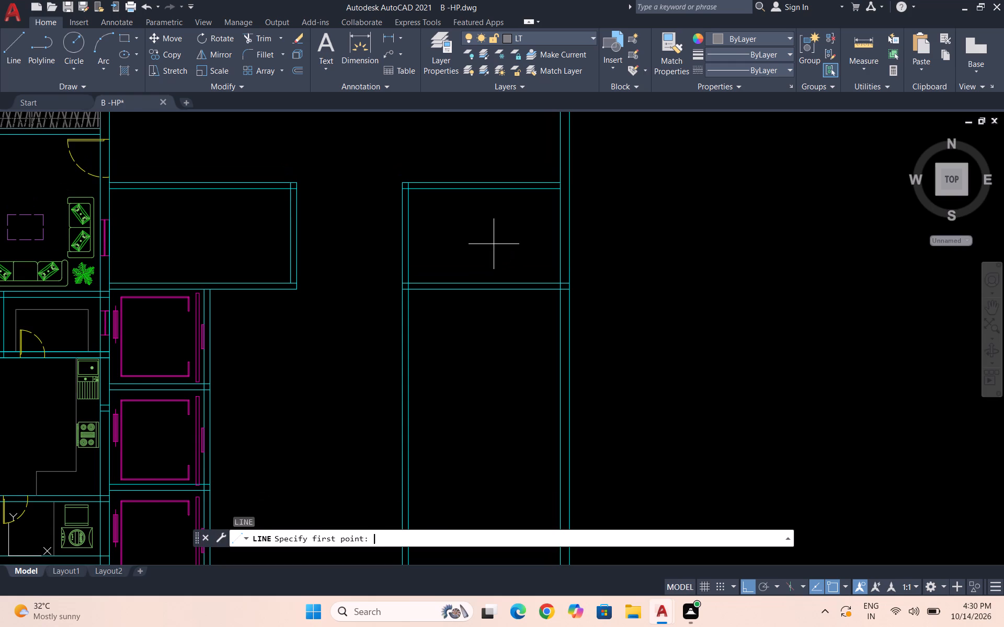
{"action": "left_click", "coordinate": [455, 283]}
{"action": "left_click", "coordinate": [457, 241]}
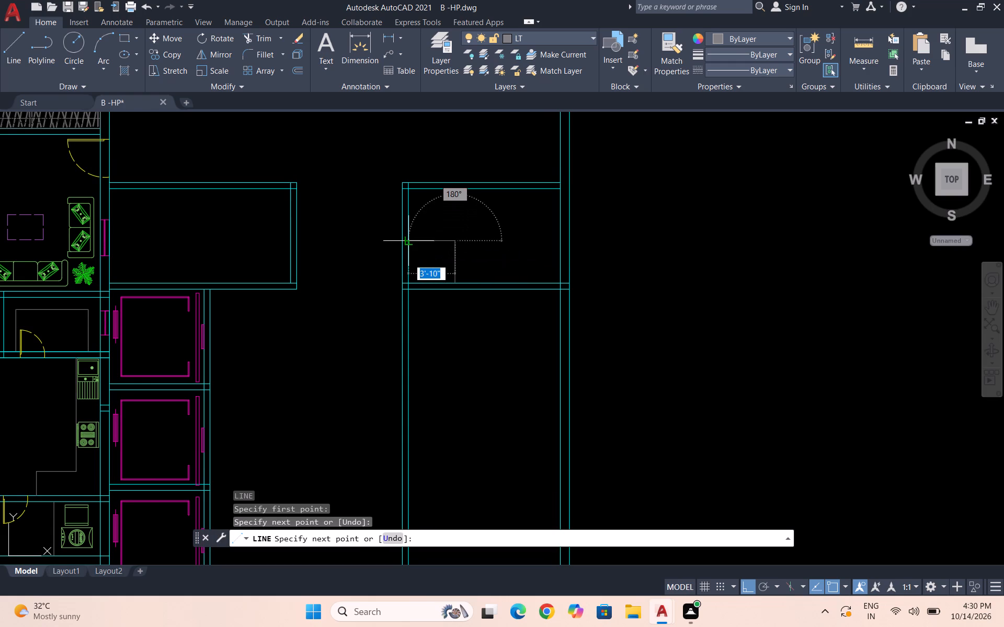
{"action": "scroll", "coordinate": [412, 243], "scroll_direction": "up", "scroll_amount": 3}
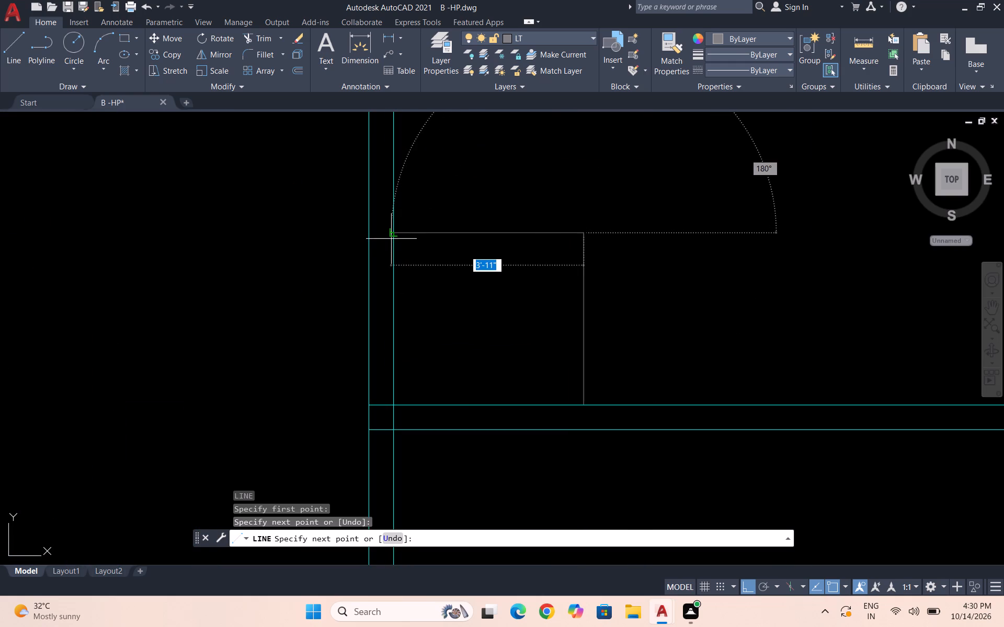
{"action": "left_click", "coordinate": [391, 239]}
{"action": "key", "text": "Escape"}
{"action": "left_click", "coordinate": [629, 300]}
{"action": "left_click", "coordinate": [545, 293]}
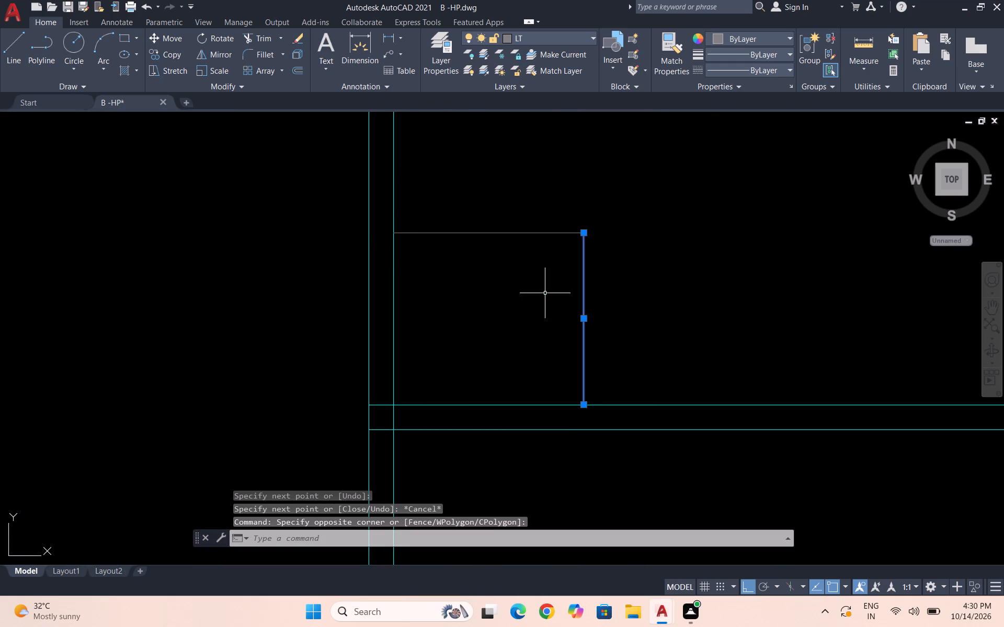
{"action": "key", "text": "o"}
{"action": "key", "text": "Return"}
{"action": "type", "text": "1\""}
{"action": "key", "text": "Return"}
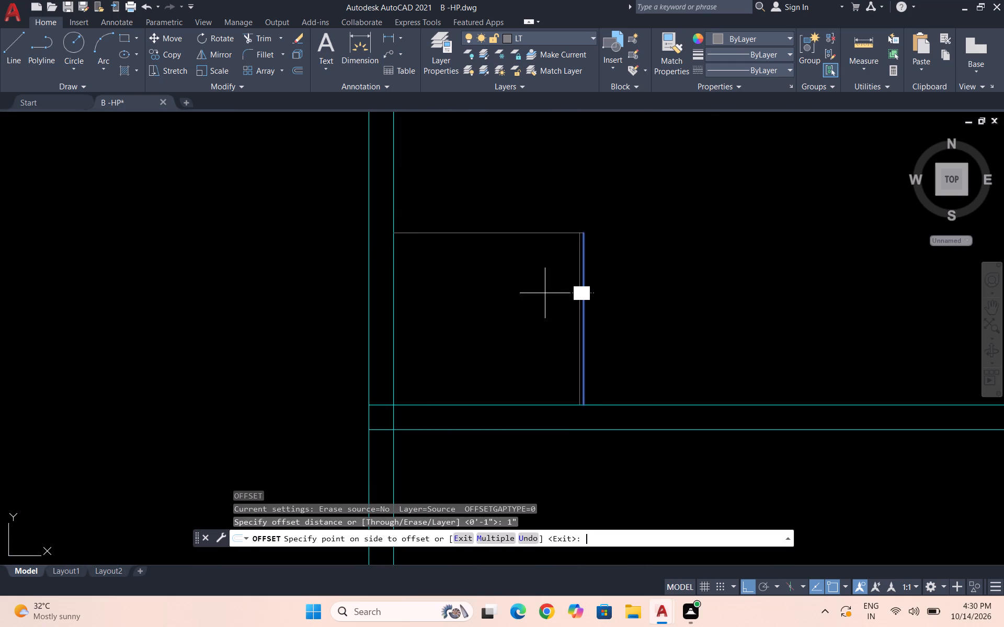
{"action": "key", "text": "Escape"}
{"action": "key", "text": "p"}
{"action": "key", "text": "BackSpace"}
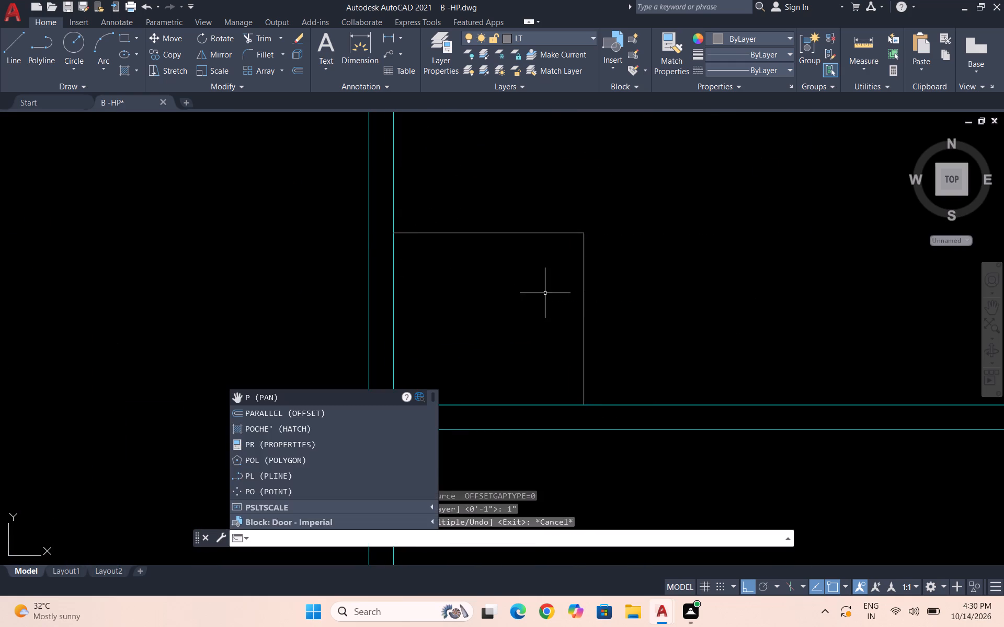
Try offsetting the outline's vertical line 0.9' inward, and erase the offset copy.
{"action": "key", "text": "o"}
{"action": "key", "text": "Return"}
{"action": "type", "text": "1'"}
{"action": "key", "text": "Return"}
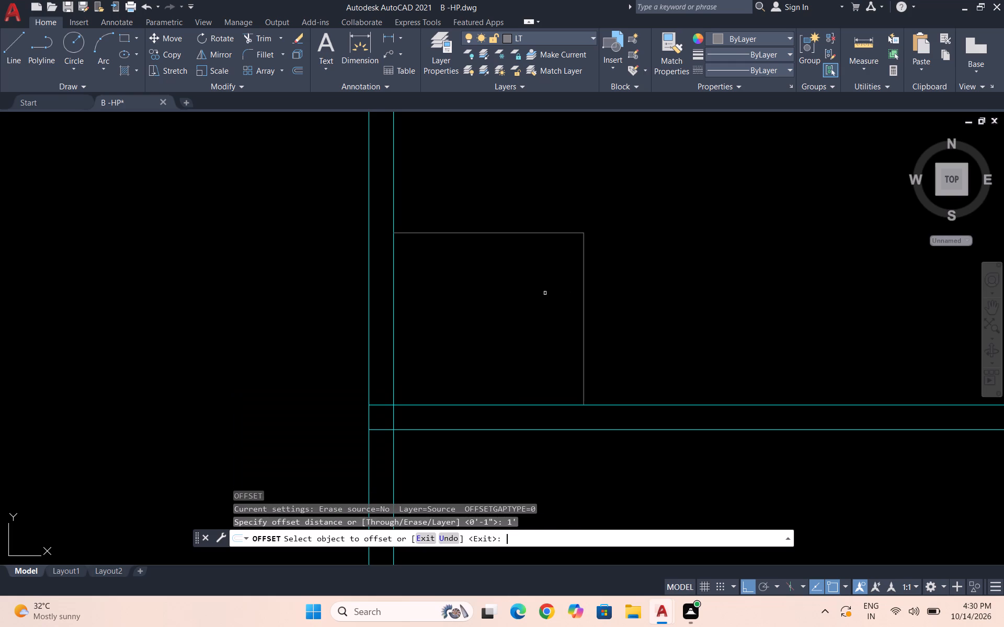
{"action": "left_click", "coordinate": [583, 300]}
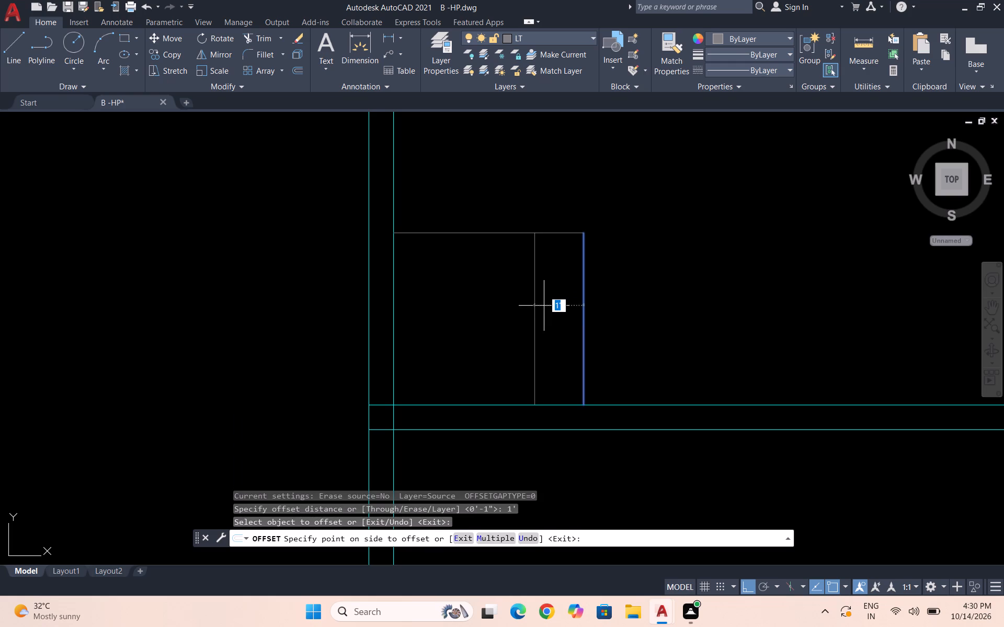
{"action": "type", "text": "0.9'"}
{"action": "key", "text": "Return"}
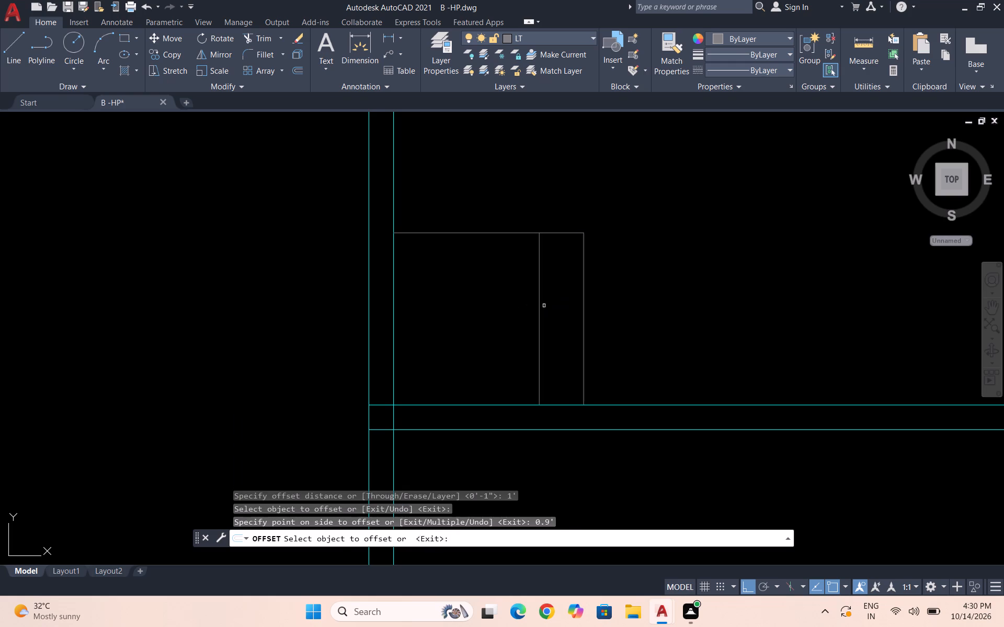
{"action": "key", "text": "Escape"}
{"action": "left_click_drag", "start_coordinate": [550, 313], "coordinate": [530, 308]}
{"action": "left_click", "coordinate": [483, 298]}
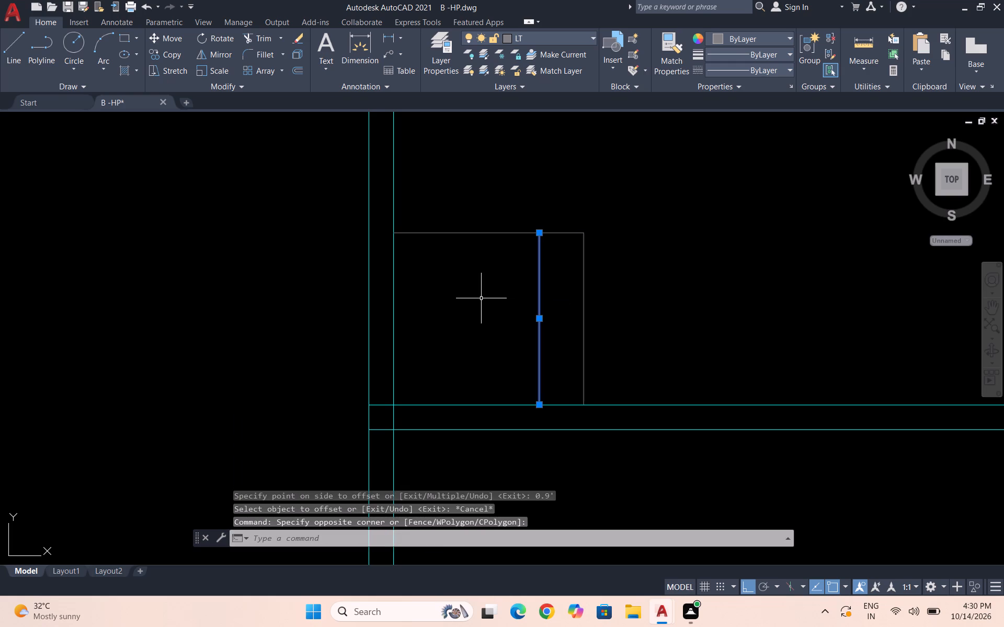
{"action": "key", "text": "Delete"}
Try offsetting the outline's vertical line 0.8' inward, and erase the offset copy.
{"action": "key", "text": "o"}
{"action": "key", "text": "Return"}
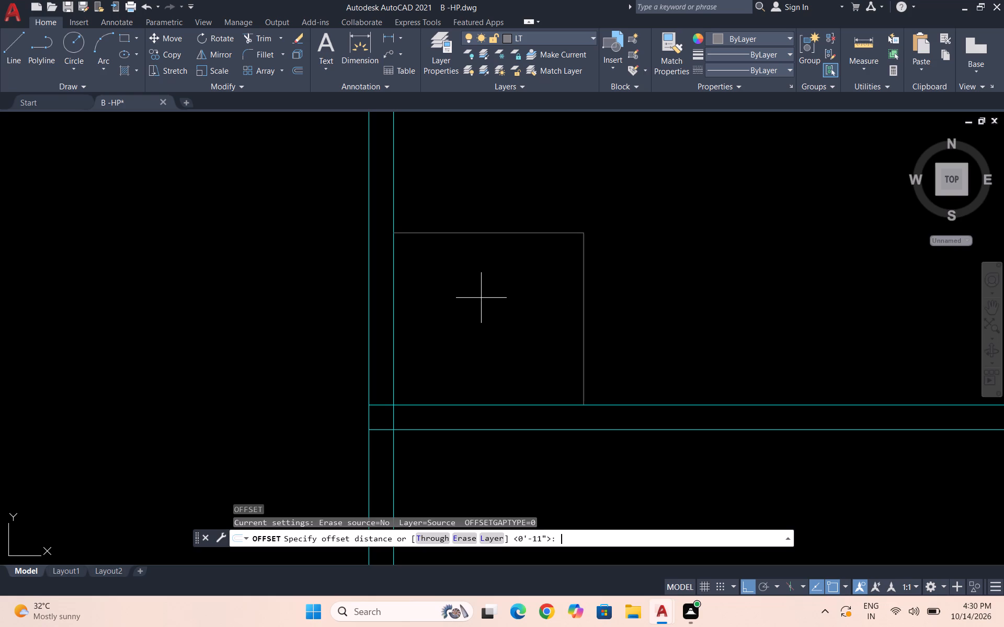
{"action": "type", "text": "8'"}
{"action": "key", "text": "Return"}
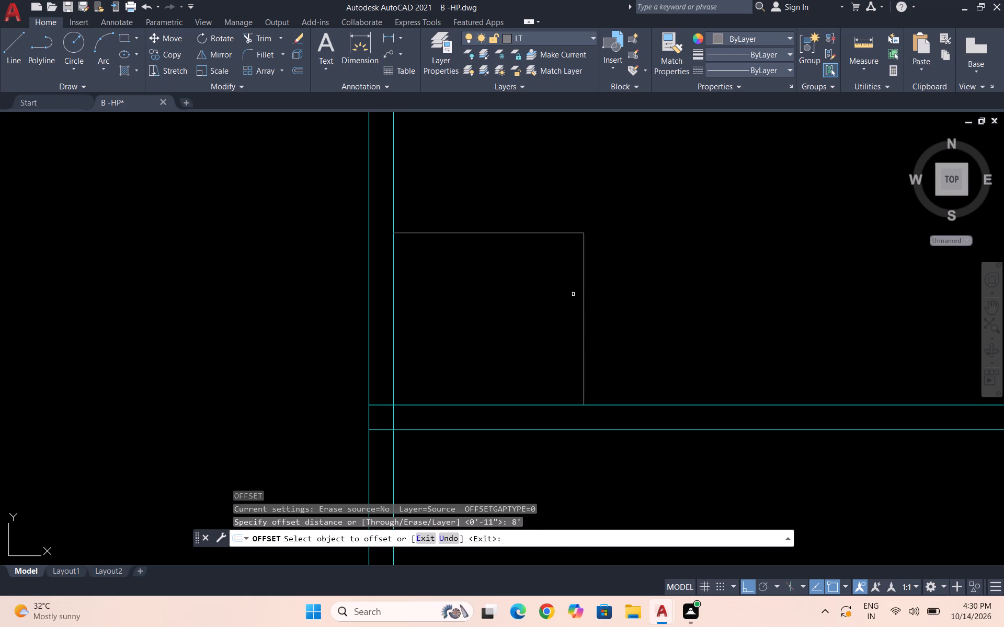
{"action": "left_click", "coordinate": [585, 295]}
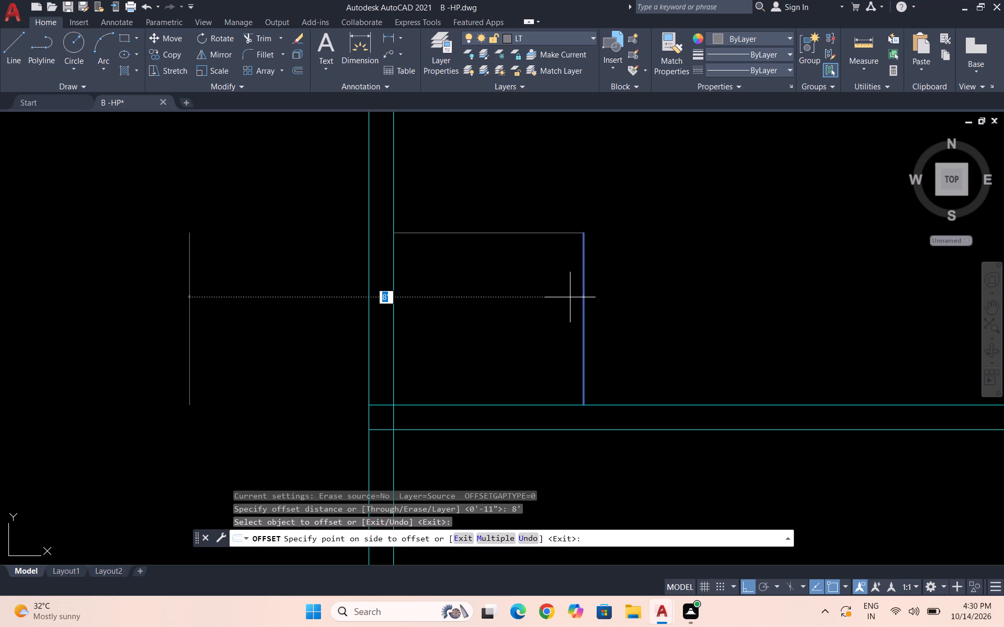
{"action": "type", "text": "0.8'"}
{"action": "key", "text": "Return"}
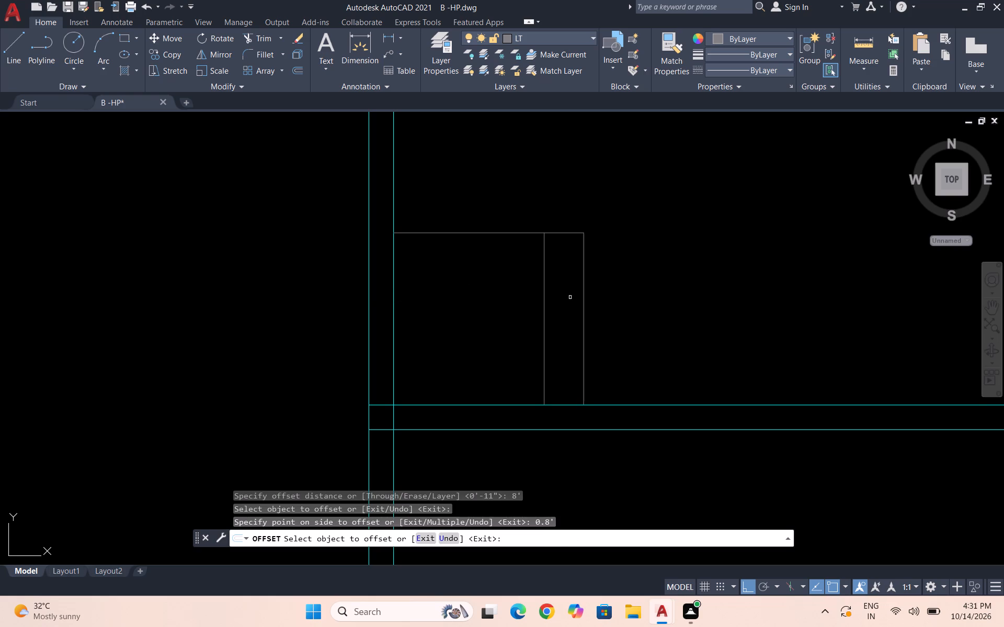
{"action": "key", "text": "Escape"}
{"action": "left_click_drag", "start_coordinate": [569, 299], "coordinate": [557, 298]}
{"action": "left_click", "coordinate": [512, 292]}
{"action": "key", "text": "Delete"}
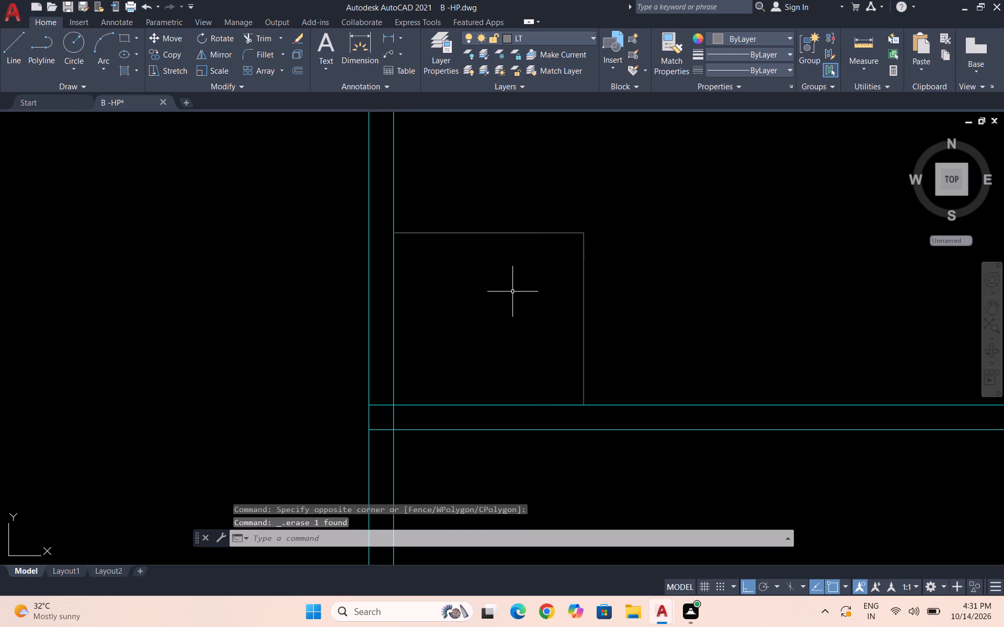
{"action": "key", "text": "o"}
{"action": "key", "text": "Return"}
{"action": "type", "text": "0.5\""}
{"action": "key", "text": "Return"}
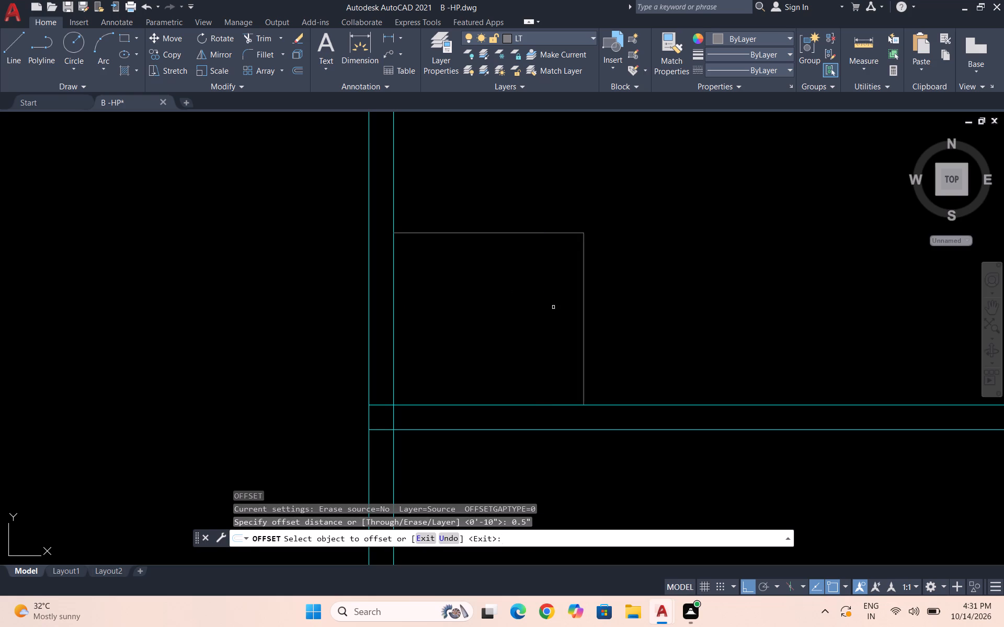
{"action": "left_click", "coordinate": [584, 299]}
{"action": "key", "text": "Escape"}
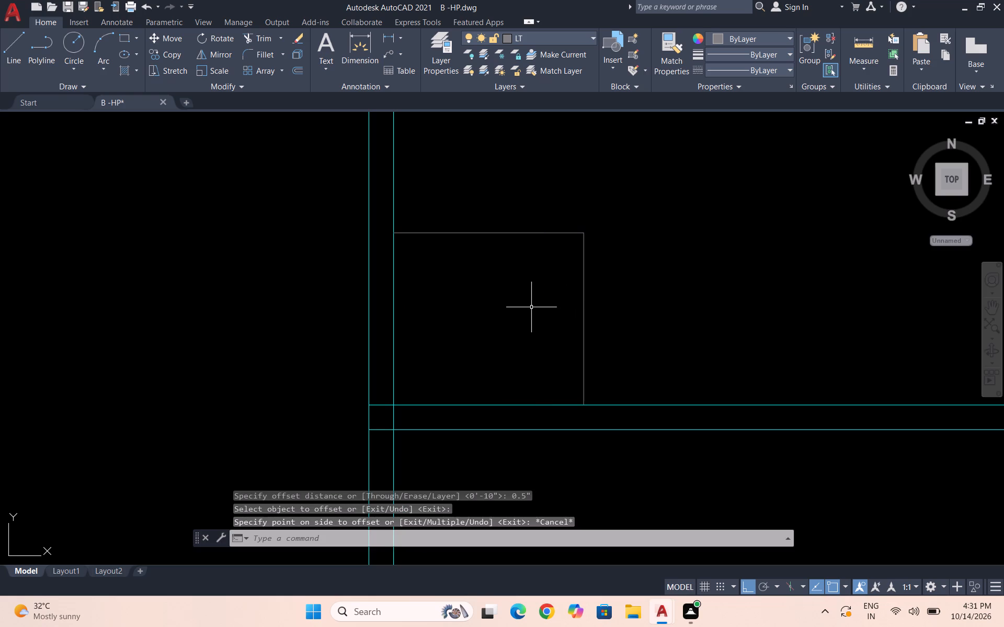
Offset the outline's horizontal and vertical lines 3" inward.
{"action": "key", "text": "o"}
{"action": "key", "text": "Return"}
{"action": "type", "text": "3\""}
{"action": "key", "text": "Return"}
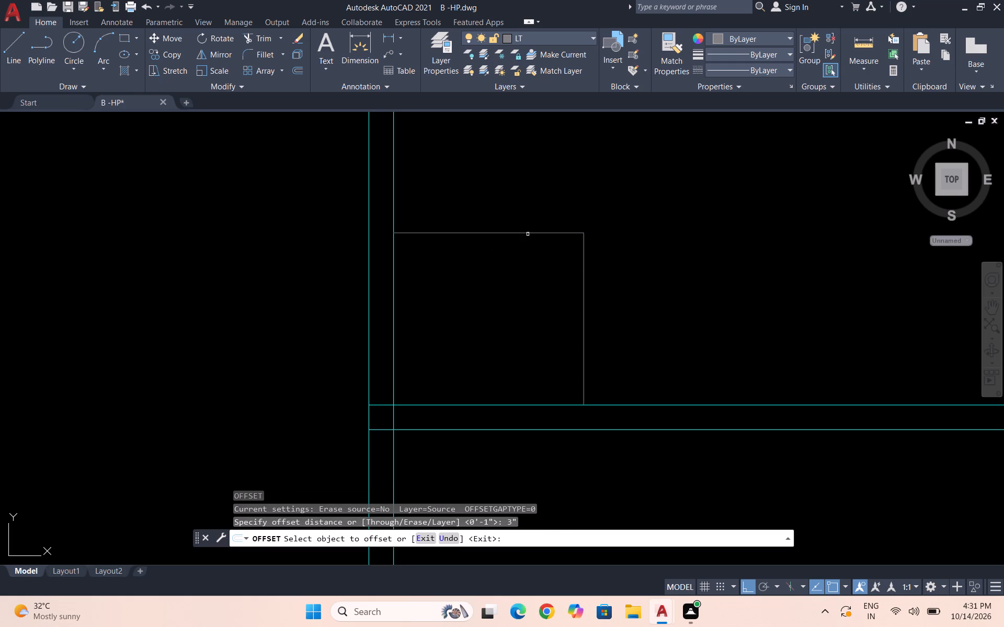
{"action": "left_click", "coordinate": [528, 234]}
{"action": "left_click", "coordinate": [523, 278]}
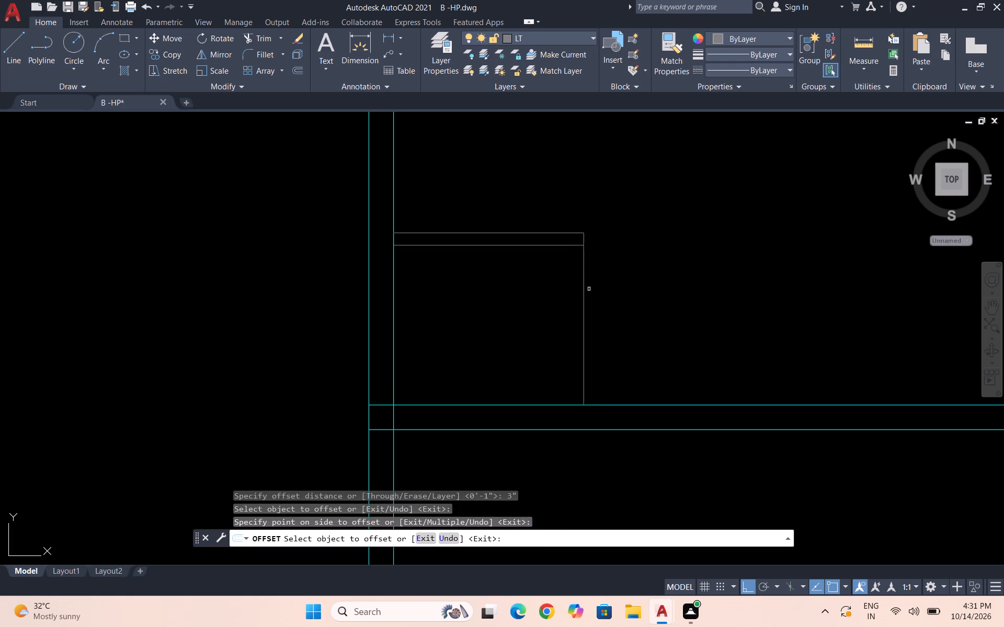
{"action": "left_click", "coordinate": [585, 284]}
{"action": "left_click", "coordinate": [543, 289]}
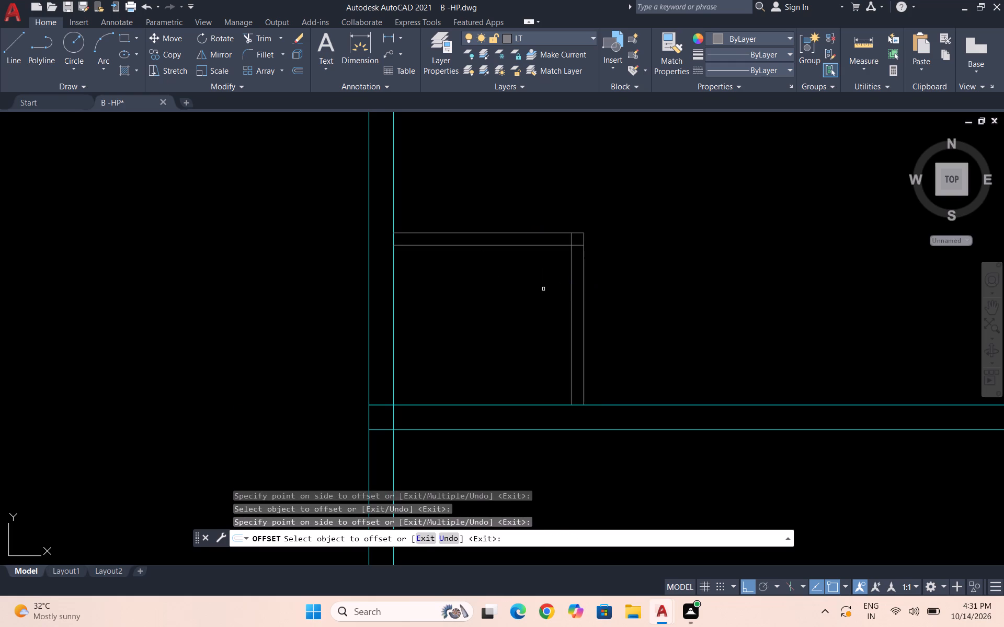
{"action": "scroll", "coordinate": [492, 271], "scroll_direction": "down", "scroll_amount": 2}
{"action": "key", "text": "Escape"}
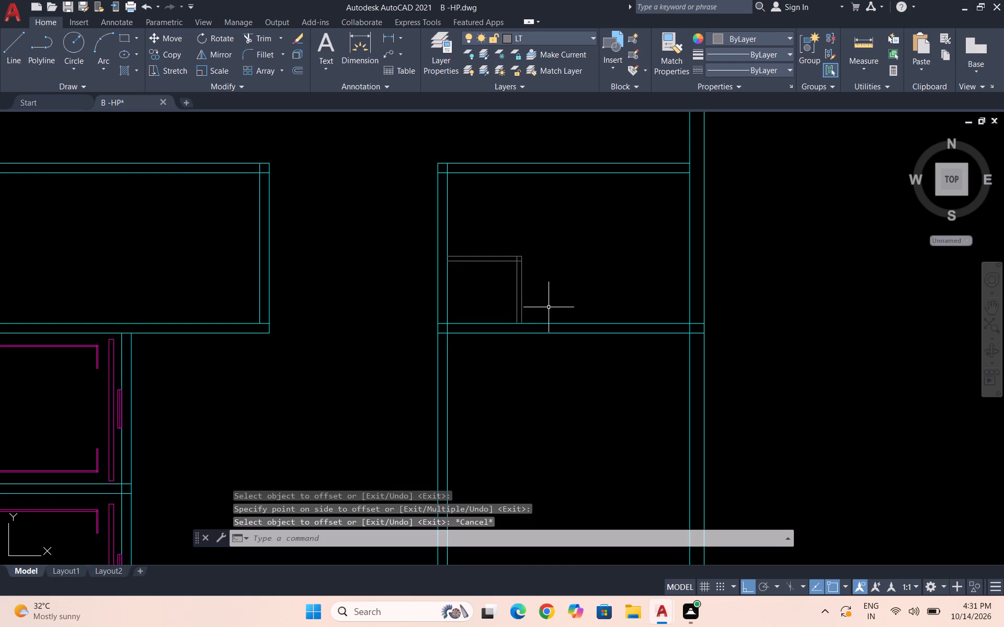
{"action": "left_click", "coordinate": [538, 306]}
{"action": "key", "text": "grave"}
{"action": "key", "text": "Escape"}
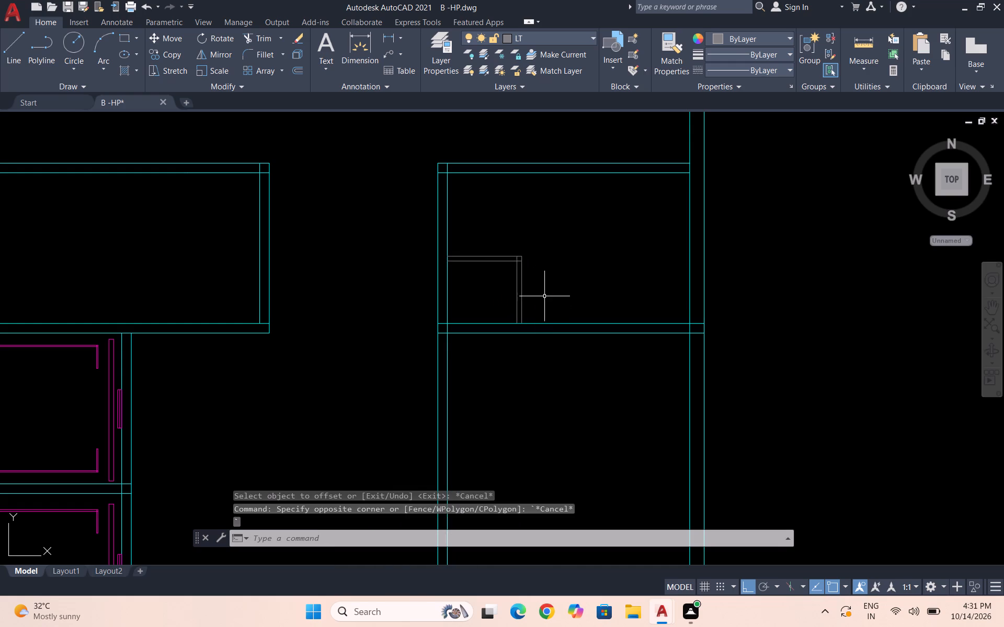
{"action": "key", "text": "Escape"}
Draw a rectangle inside the outline, spanning from the compartment's left wall to the inner vertical line.
{"action": "scroll", "coordinate": [546, 300], "scroll_direction": "up", "scroll_amount": 1}
{"action": "type", "text": "rec"}
{"action": "key", "text": "Return"}
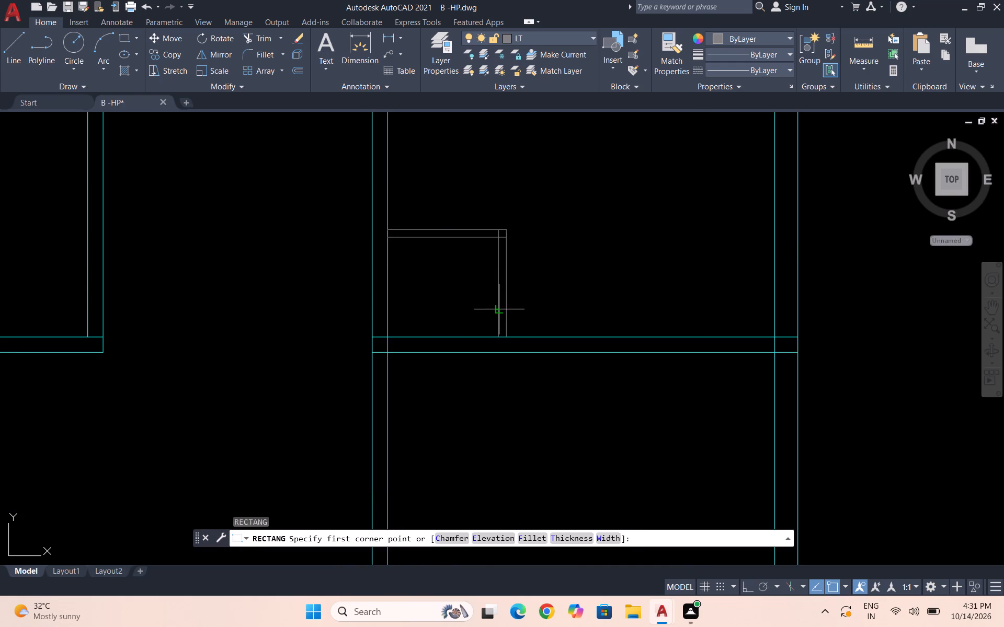
{"action": "left_click", "coordinate": [496, 306]}
{"action": "left_click", "coordinate": [387, 269]}
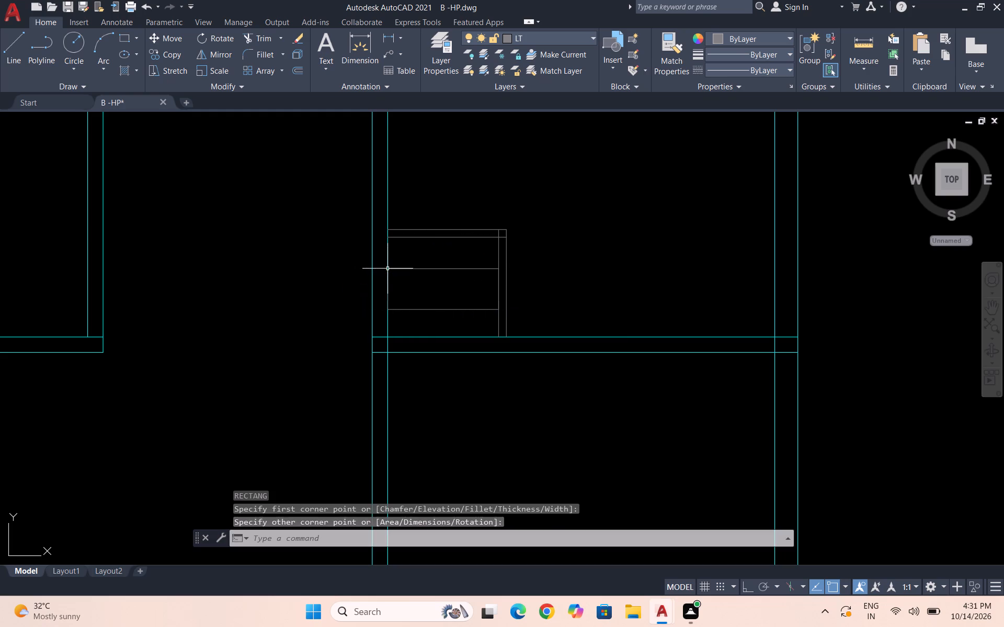
{"action": "key", "text": "Escape"}
{"action": "key", "text": "Escape"}
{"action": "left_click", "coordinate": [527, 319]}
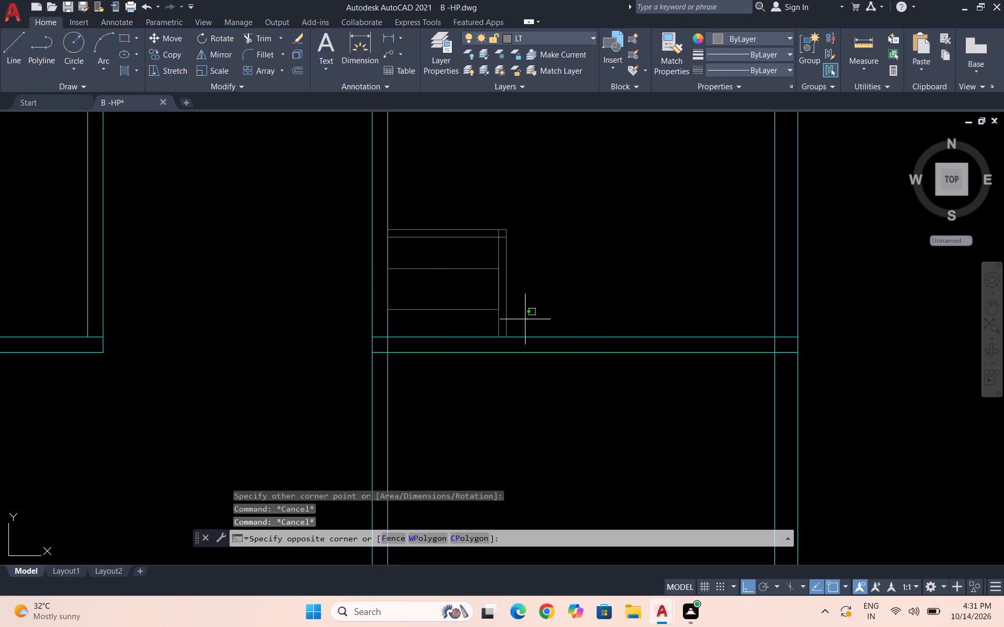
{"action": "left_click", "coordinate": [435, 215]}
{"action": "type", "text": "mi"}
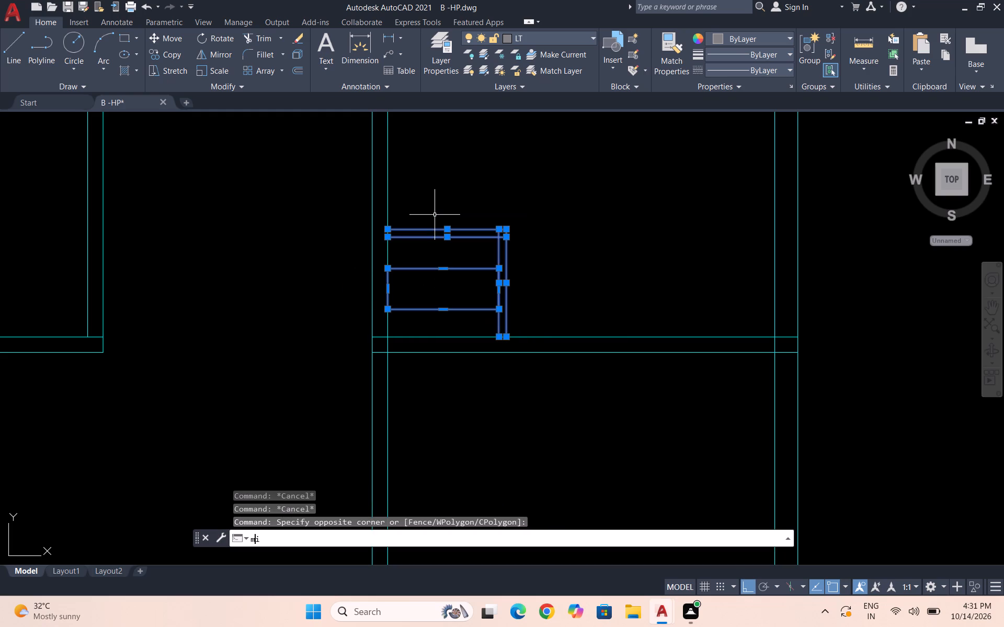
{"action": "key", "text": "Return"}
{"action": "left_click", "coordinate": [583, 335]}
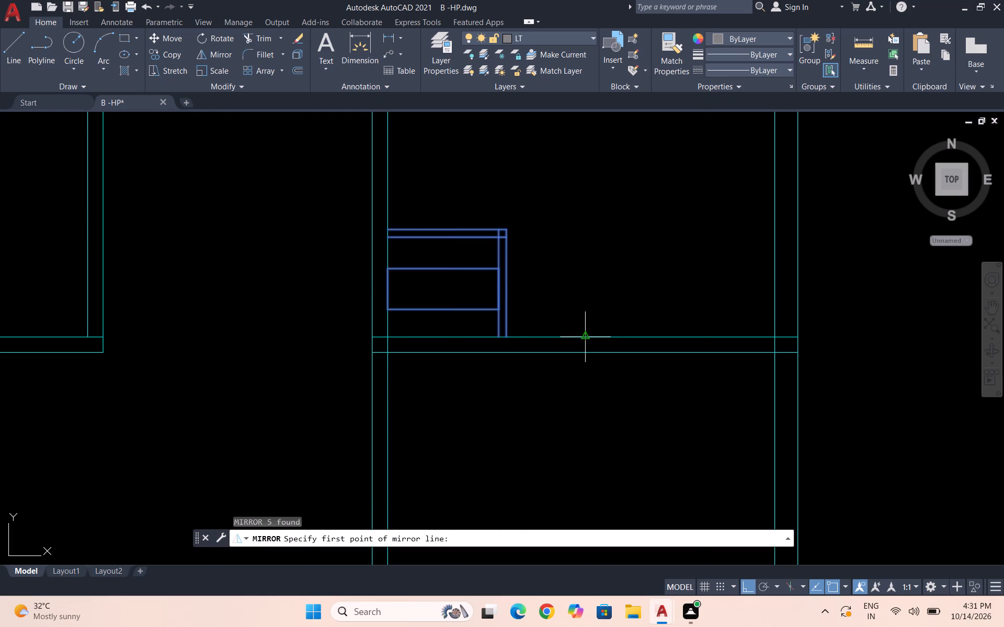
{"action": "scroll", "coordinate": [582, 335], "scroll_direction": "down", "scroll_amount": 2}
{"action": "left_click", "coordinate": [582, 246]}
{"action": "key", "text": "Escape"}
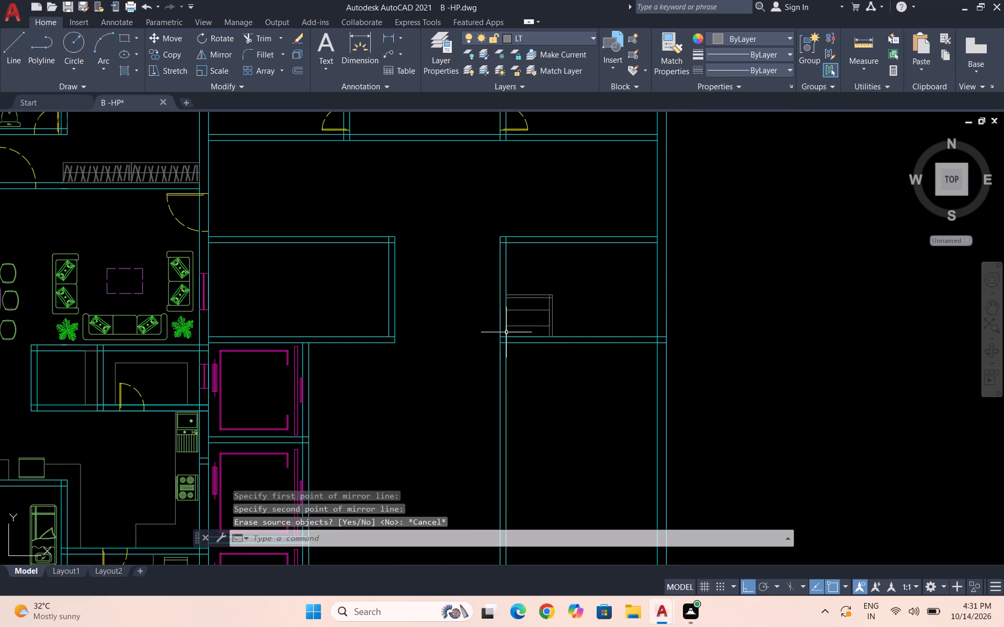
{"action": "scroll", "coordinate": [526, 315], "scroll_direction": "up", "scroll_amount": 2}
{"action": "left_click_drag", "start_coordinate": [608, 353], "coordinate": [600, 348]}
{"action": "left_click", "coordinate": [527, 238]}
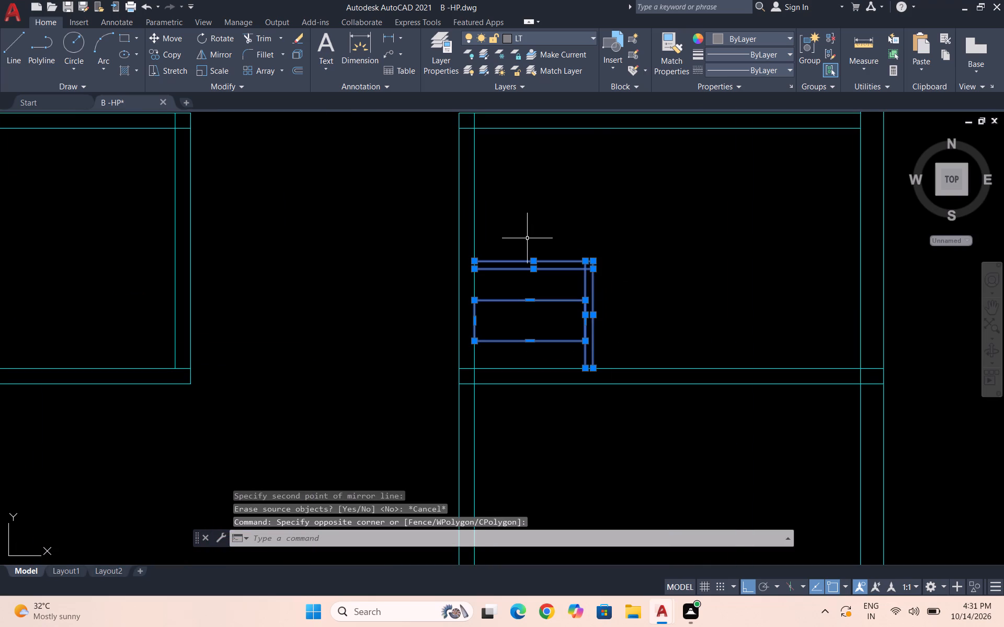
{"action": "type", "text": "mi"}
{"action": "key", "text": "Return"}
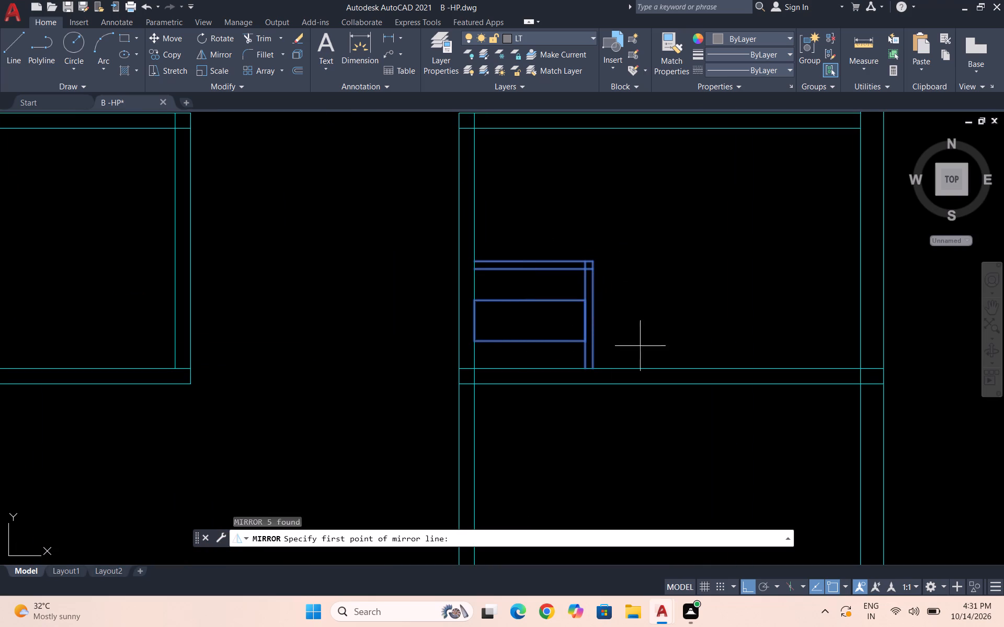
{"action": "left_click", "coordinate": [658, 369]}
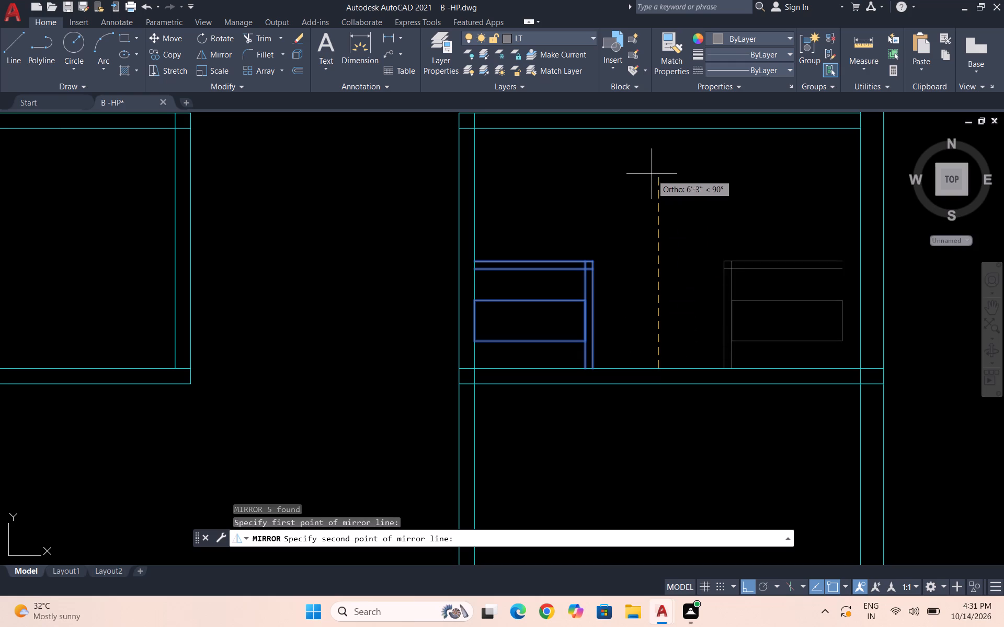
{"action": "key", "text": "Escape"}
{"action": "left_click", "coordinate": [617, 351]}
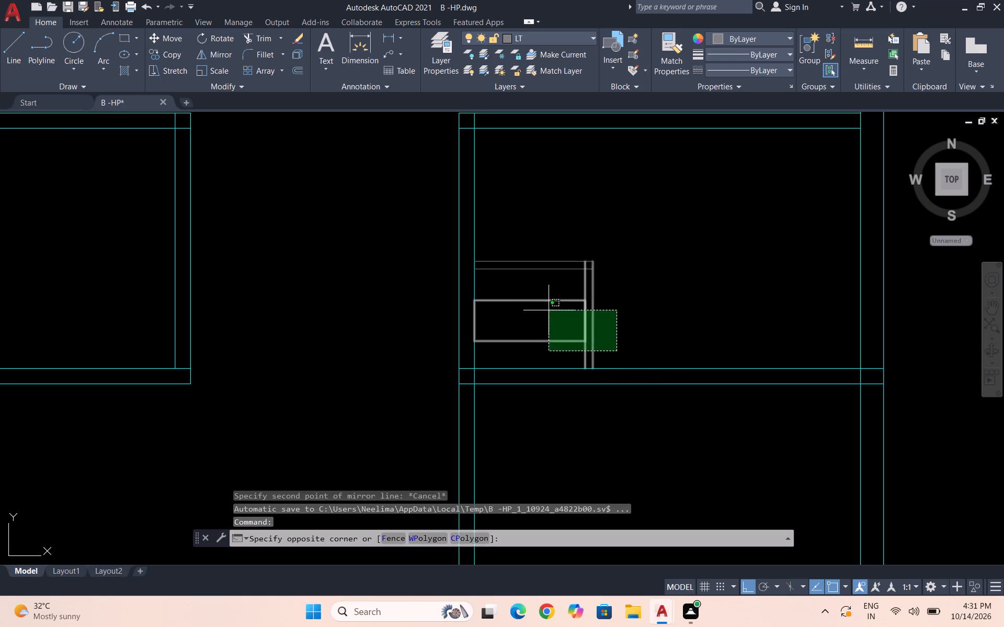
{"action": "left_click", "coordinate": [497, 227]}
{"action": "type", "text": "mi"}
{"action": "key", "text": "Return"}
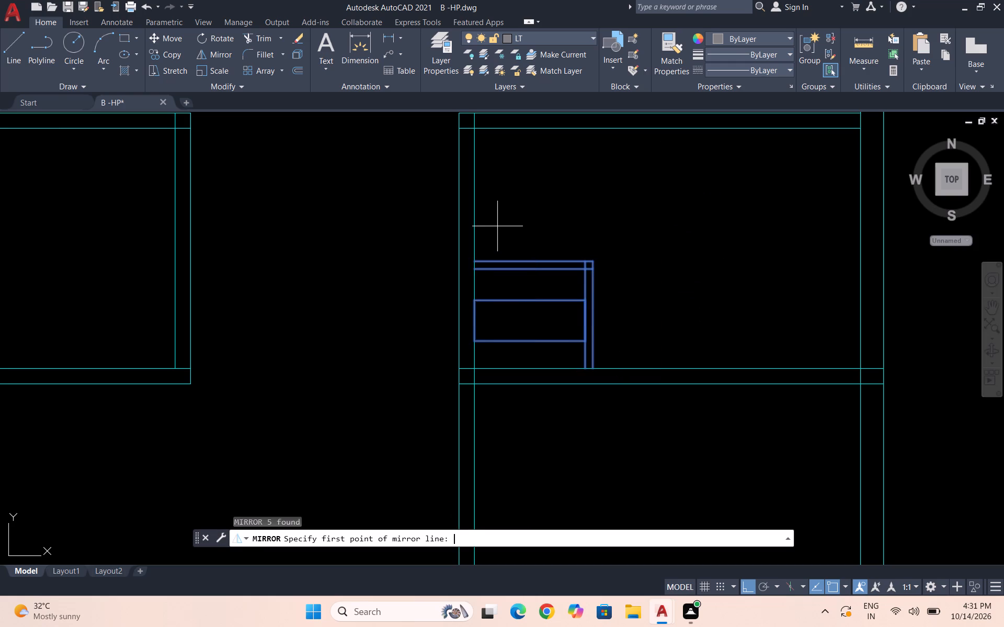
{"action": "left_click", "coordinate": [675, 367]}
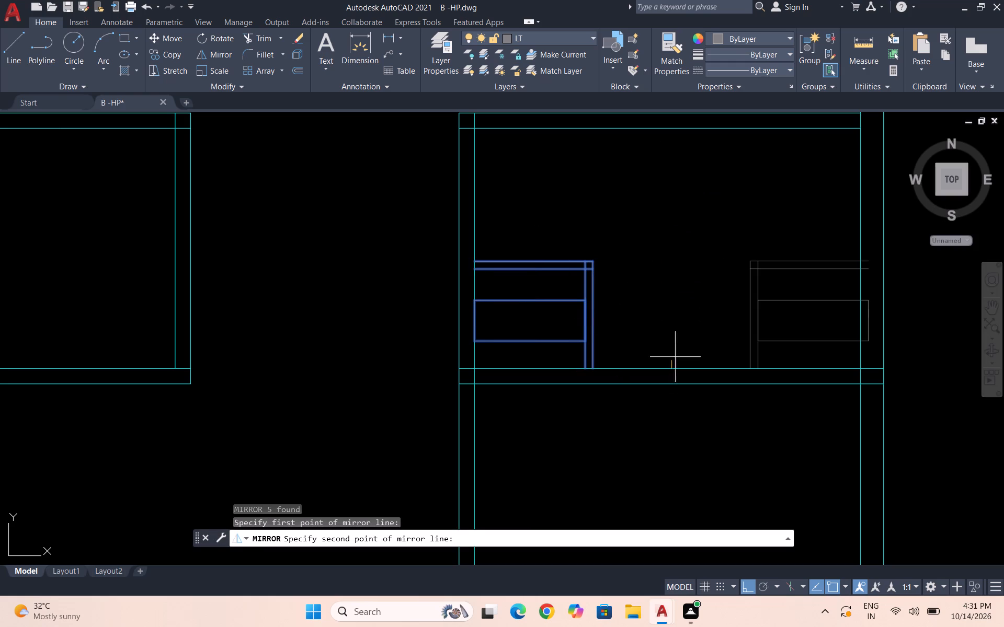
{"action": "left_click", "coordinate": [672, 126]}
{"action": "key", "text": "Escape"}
Mirror the double-line enclosure and its rectangle about a vertical line through the compartment's lower wall midpoint, keeping the originals.
{"action": "left_click_drag", "start_coordinate": [601, 361], "coordinate": [587, 353]}
{"action": "left_click", "coordinate": [531, 238]}
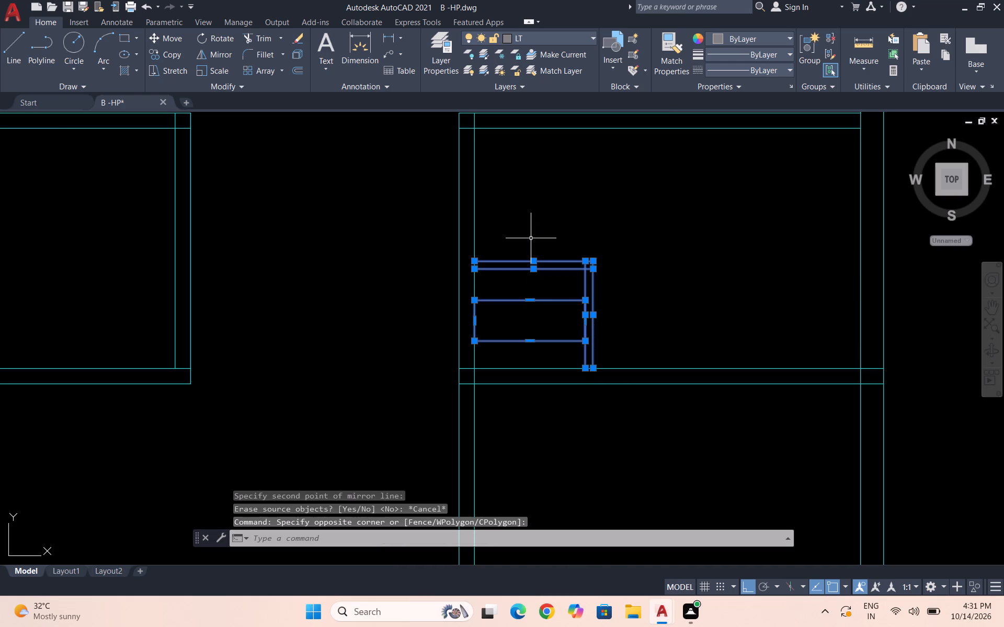
{"action": "type", "text": "mi"}
{"action": "key", "text": "Return"}
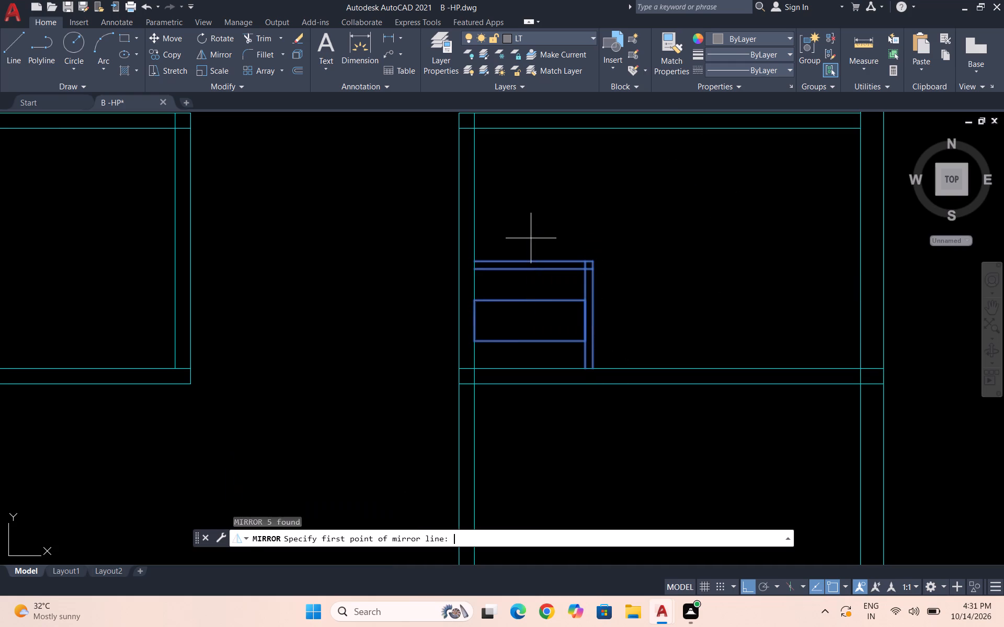
{"action": "left_click", "coordinate": [675, 366]}
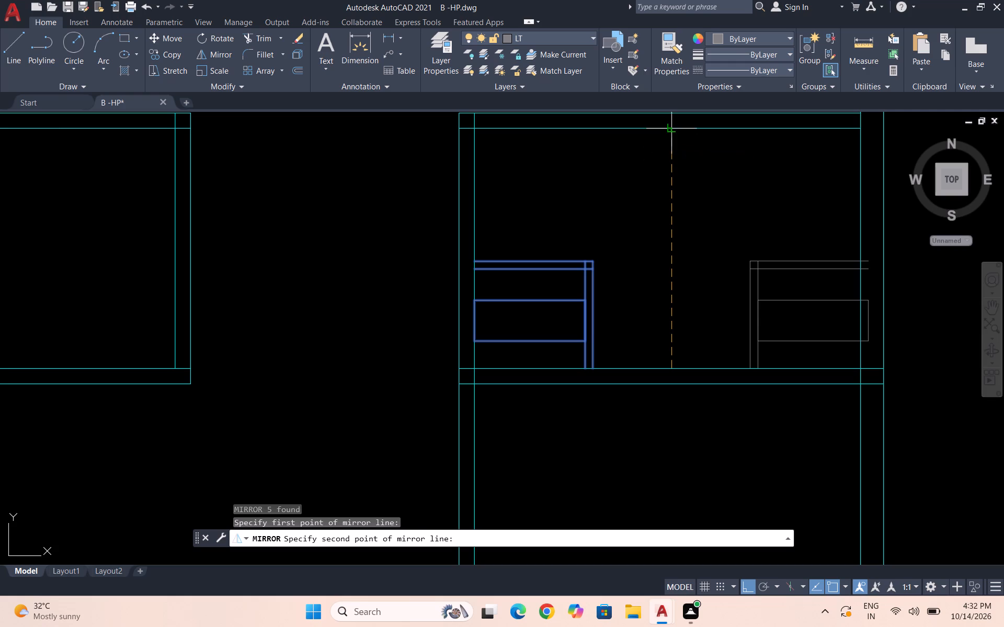
{"action": "left_click", "coordinate": [671, 131]}
{"action": "key", "text": "space"}
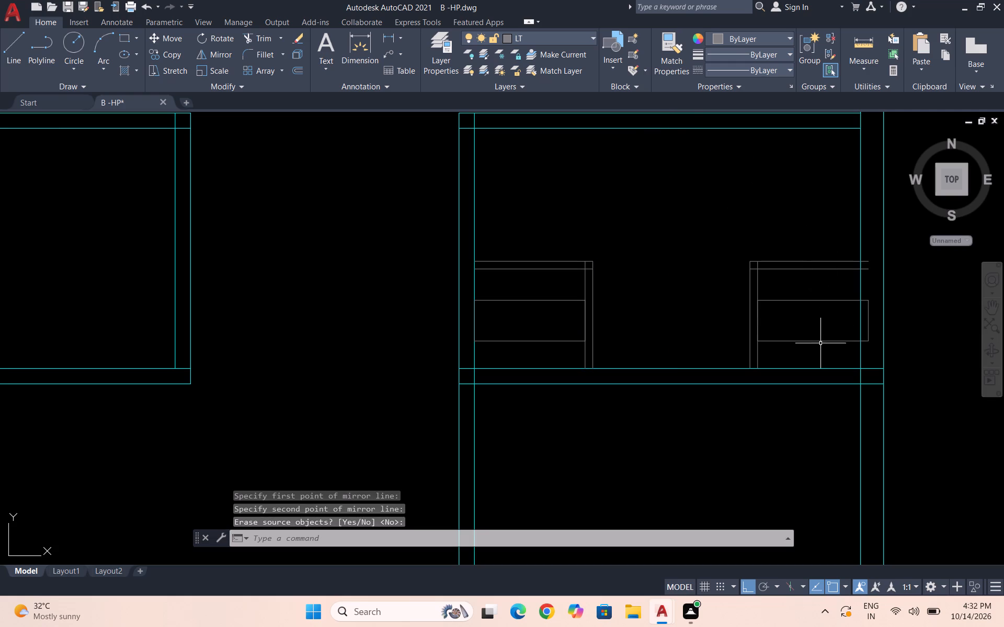
Move the mirrored enclosure horizontally so its open end meets the inner face of the compartment's right wall.
{"action": "left_click", "coordinate": [820, 343]}
{"action": "left_click", "coordinate": [725, 236]}
{"action": "key", "text": "m"}
{"action": "key", "text": "Return"}
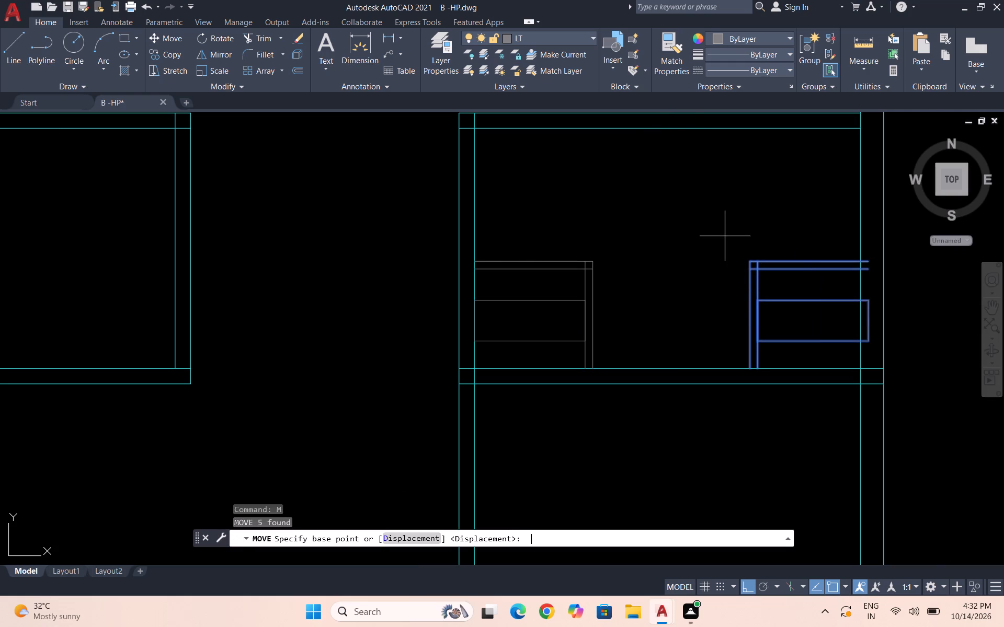
{"action": "scroll", "coordinate": [733, 236], "scroll_direction": "up", "scroll_amount": 1}
{"action": "scroll", "coordinate": [865, 257], "scroll_direction": "down", "scroll_amount": 2}
{"action": "scroll", "coordinate": [885, 274], "scroll_direction": "up", "scroll_amount": 4}
{"action": "left_click", "coordinate": [815, 257]}
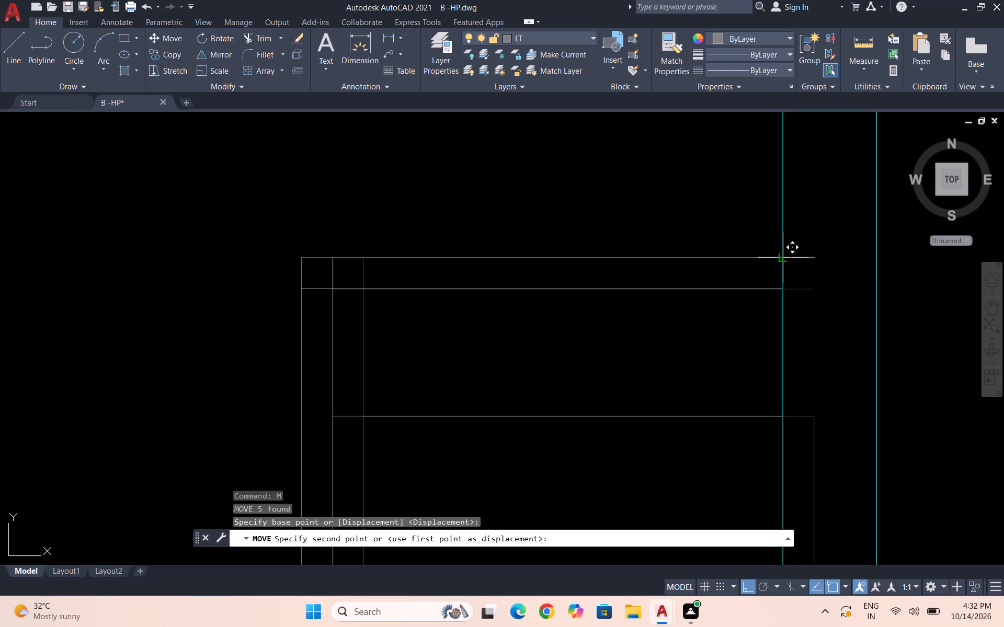
{"action": "left_click", "coordinate": [781, 257]}
{"action": "scroll", "coordinate": [781, 257], "scroll_direction": "down", "scroll_amount": 3}
{"action": "key", "text": "Escape"}
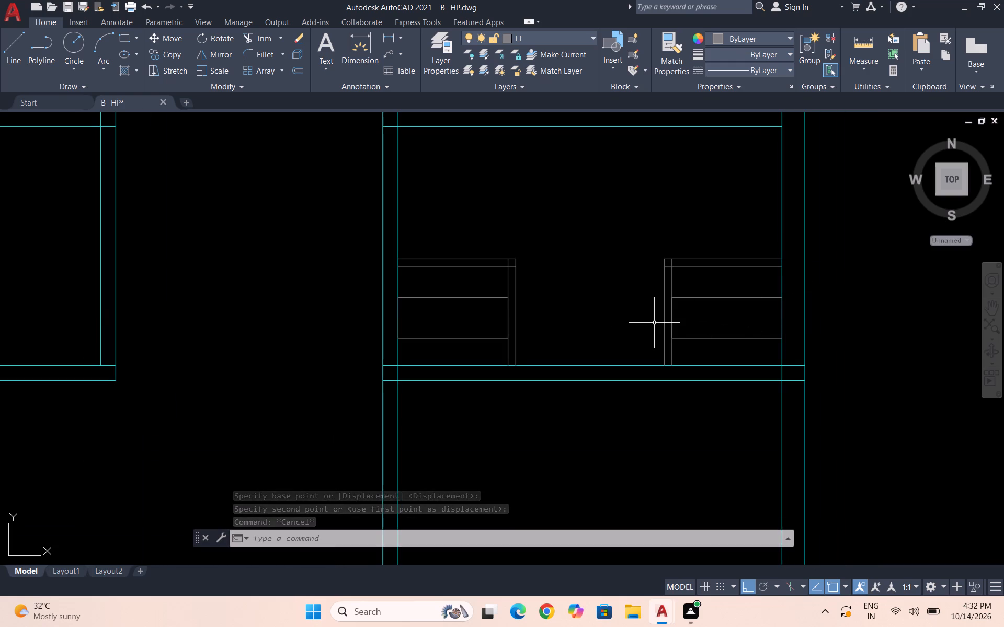
With linetype ACAD_ISO02W100, draw two crossing diagonals from the enclosures' lower outer corners to the compartment's opposite upper corners.
{"action": "left_click", "coordinate": [782, 68]}
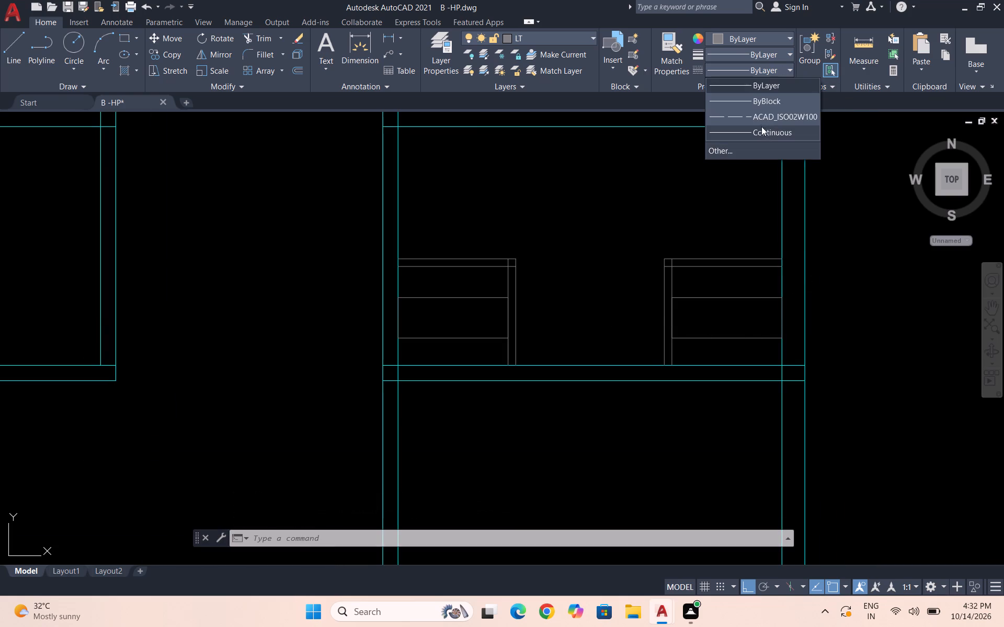
{"action": "left_click", "coordinate": [759, 116]}
{"action": "key", "text": "l"}
{"action": "key", "text": "Return"}
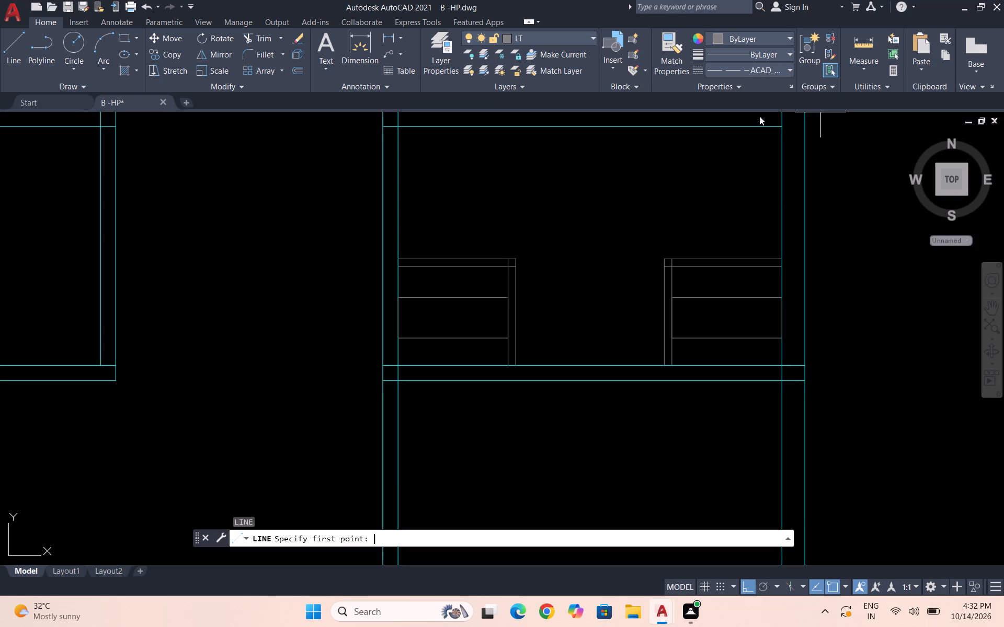
{"action": "left_click", "coordinate": [518, 363]}
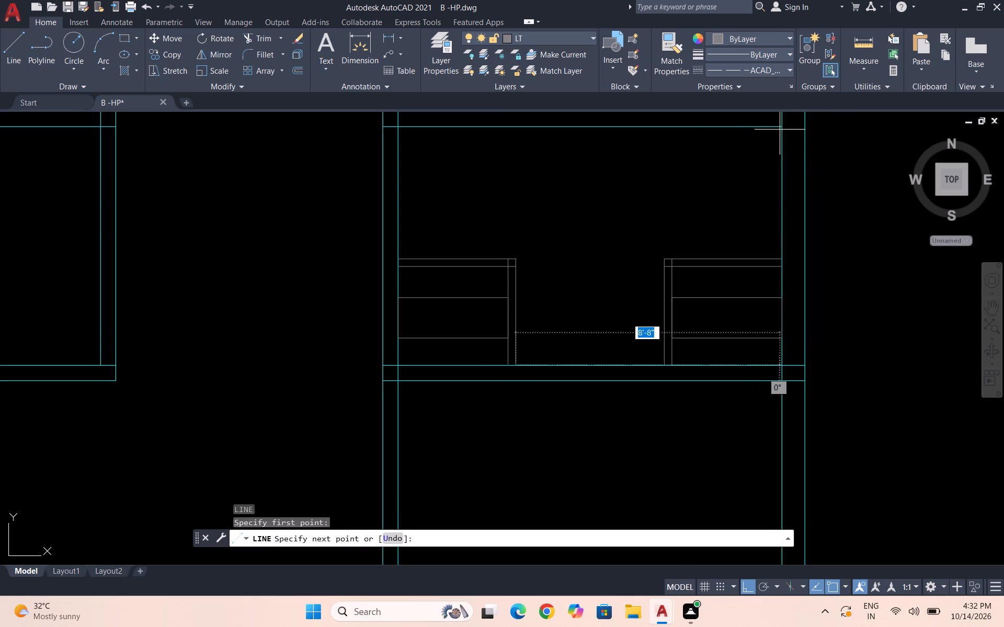
{"action": "left_click", "coordinate": [780, 129]}
{"action": "key", "text": "Escape"}
{"action": "key", "text": "space"}
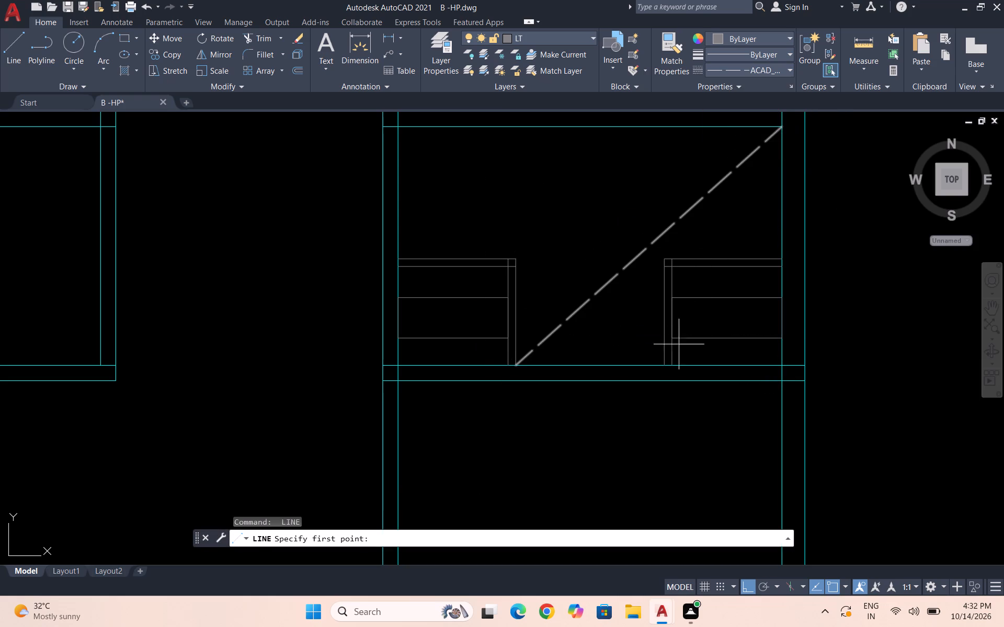
{"action": "left_click", "coordinate": [667, 362]}
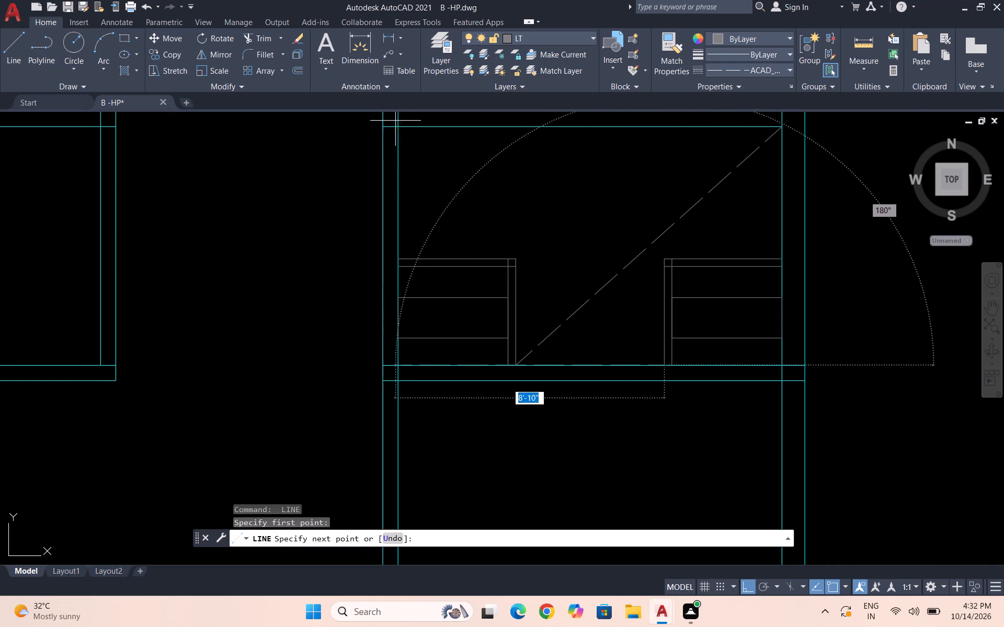
{"action": "left_click", "coordinate": [401, 122]}
{"action": "key", "text": "Escape"}
Put the left enclosure's lines and rectangle on the DOT layer.
{"action": "scroll", "coordinate": [510, 222], "scroll_direction": "down", "scroll_amount": 2}
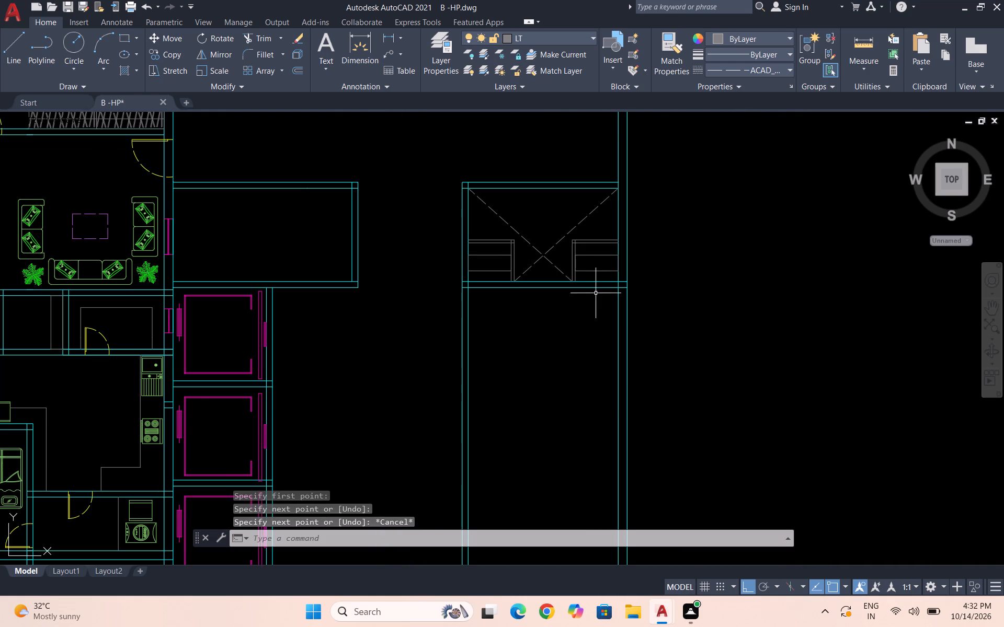
{"action": "scroll", "coordinate": [593, 267], "scroll_direction": "up", "scroll_amount": 1}
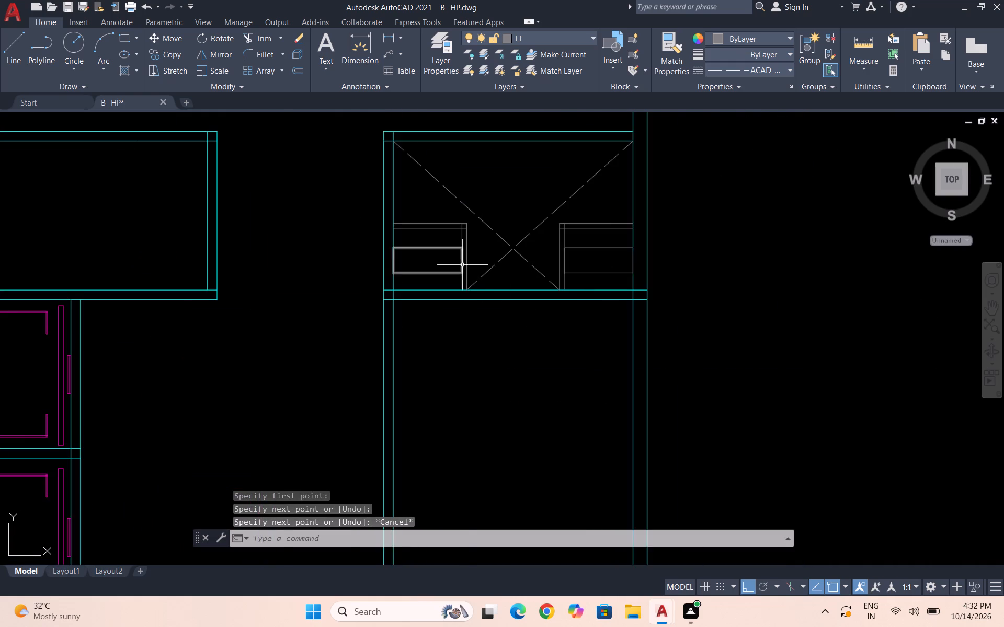
{"action": "scroll", "coordinate": [462, 265], "scroll_direction": "up", "scroll_amount": 2}
{"action": "left_click", "coordinate": [485, 287]}
{"action": "left_click", "coordinate": [392, 153]}
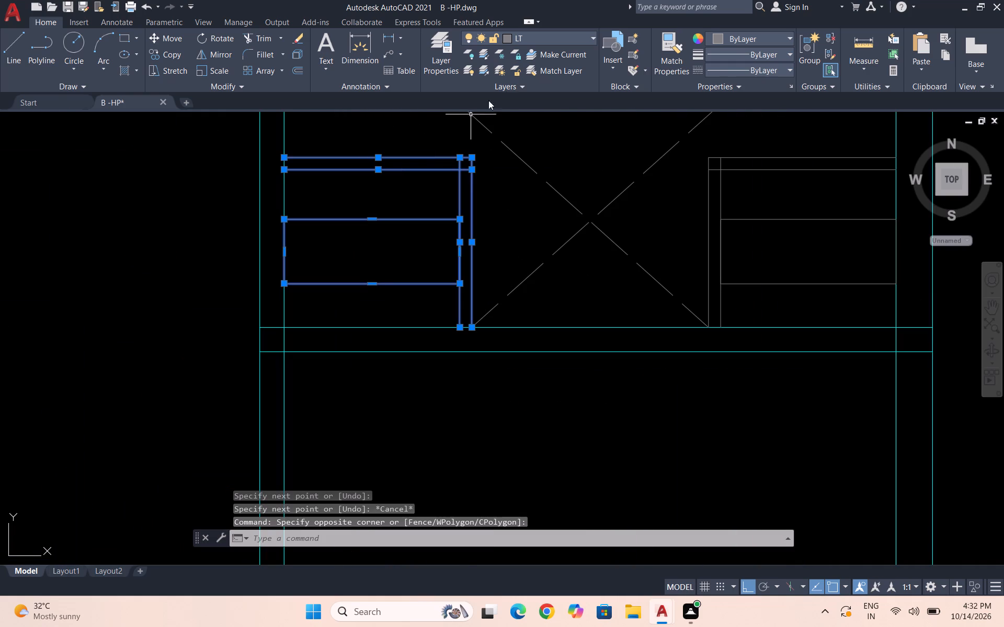
{"action": "left_click", "coordinate": [546, 38]}
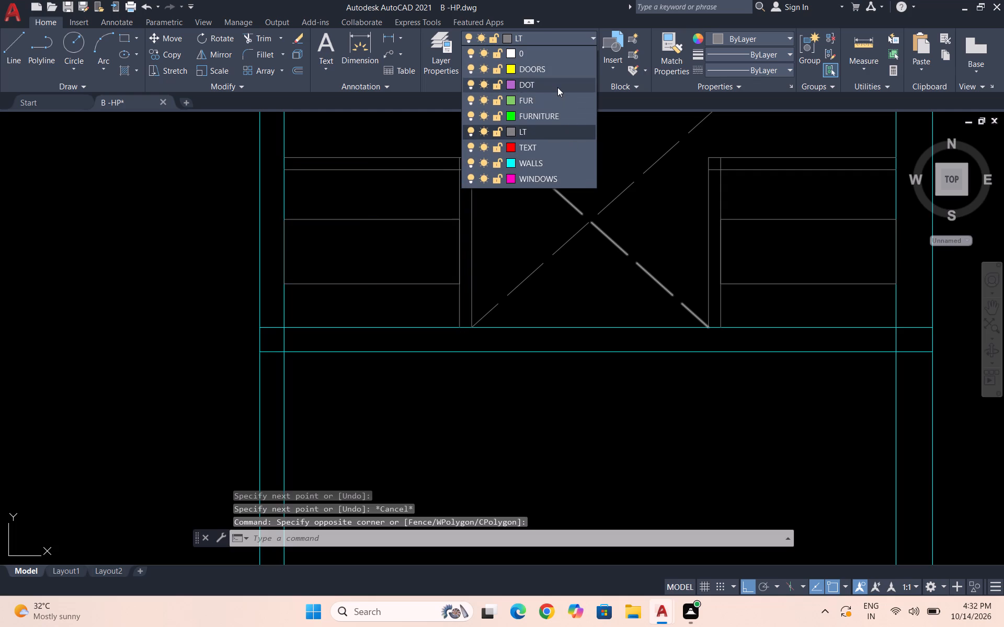
{"action": "left_click", "coordinate": [557, 87]}
{"action": "key", "text": "Escape"}
Put the right enclosure's lines and rectangle on the DOT layer.
{"action": "left_click", "coordinate": [831, 319]}
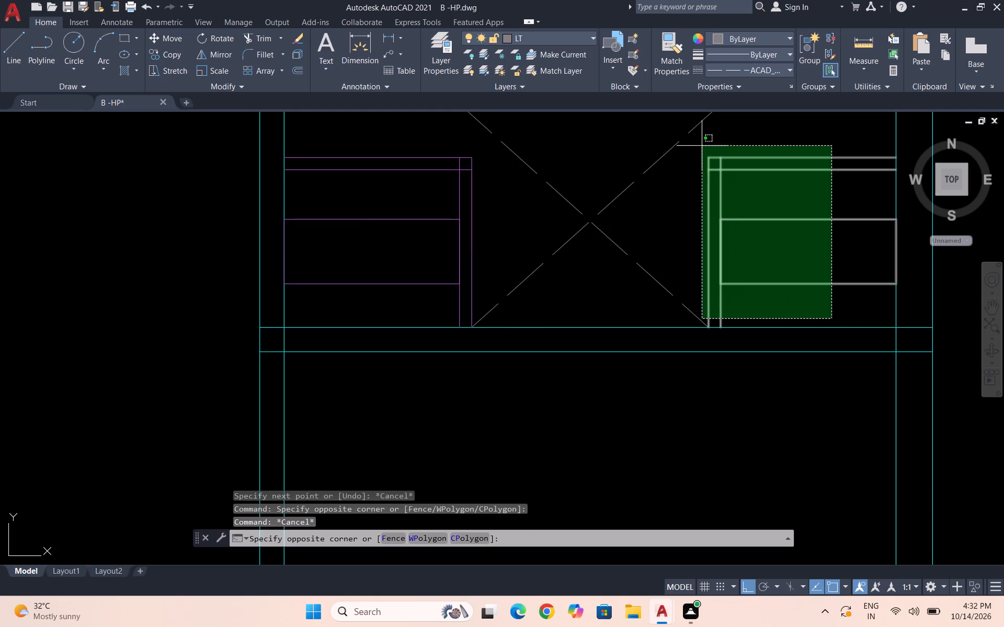
{"action": "left_click", "coordinate": [710, 146]}
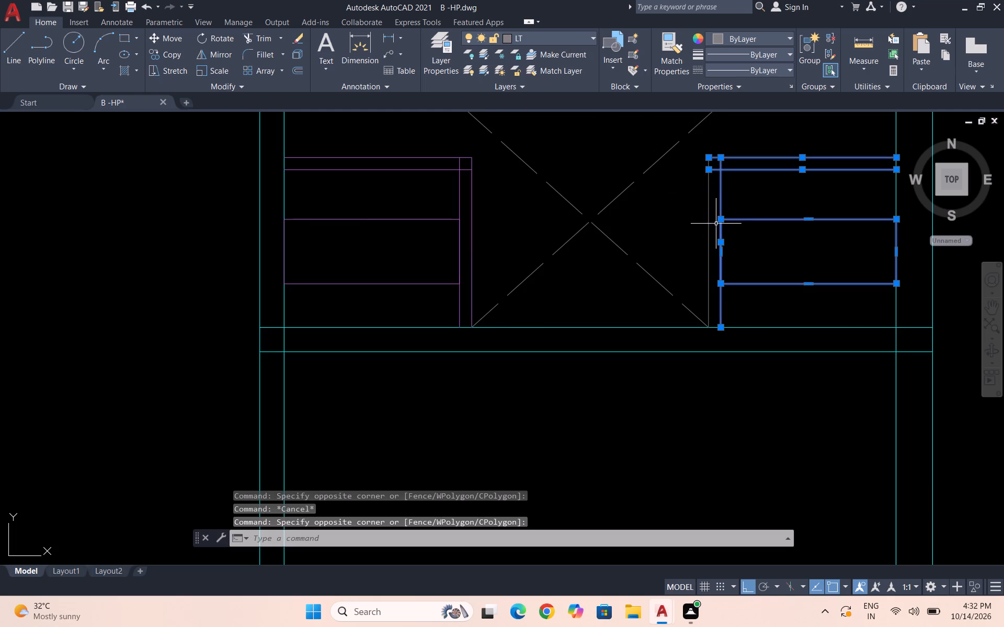
{"action": "left_click", "coordinate": [716, 224]}
{"action": "left_click", "coordinate": [686, 209]}
{"action": "left_click", "coordinate": [572, 41]}
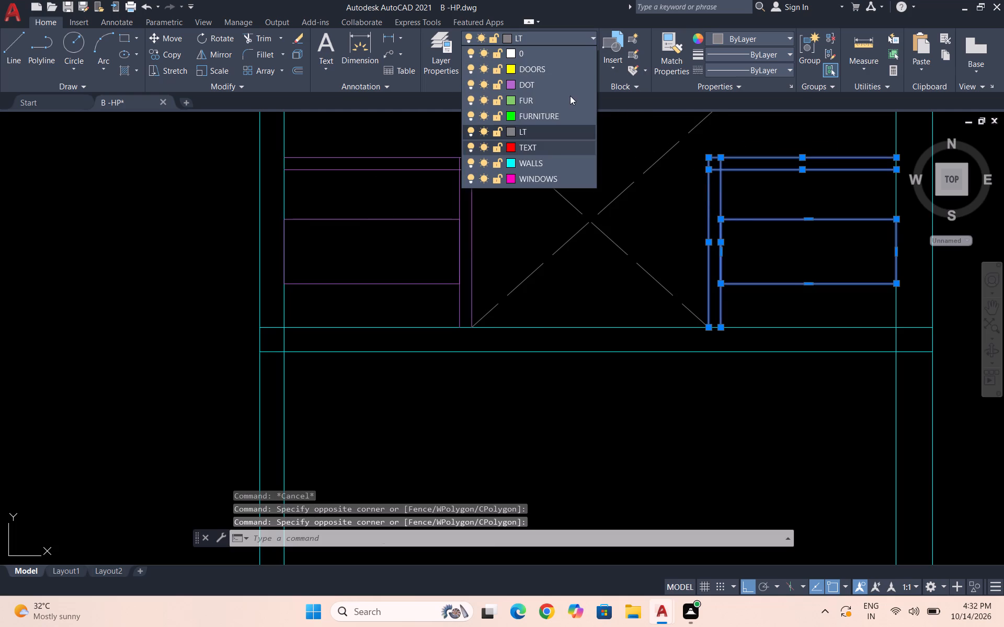
{"action": "left_click", "coordinate": [561, 88]}
{"action": "key", "text": "Escape"}
{"action": "scroll", "coordinate": [580, 219], "scroll_direction": "down", "scroll_amount": 3}
{"action": "key", "text": "Escape"}
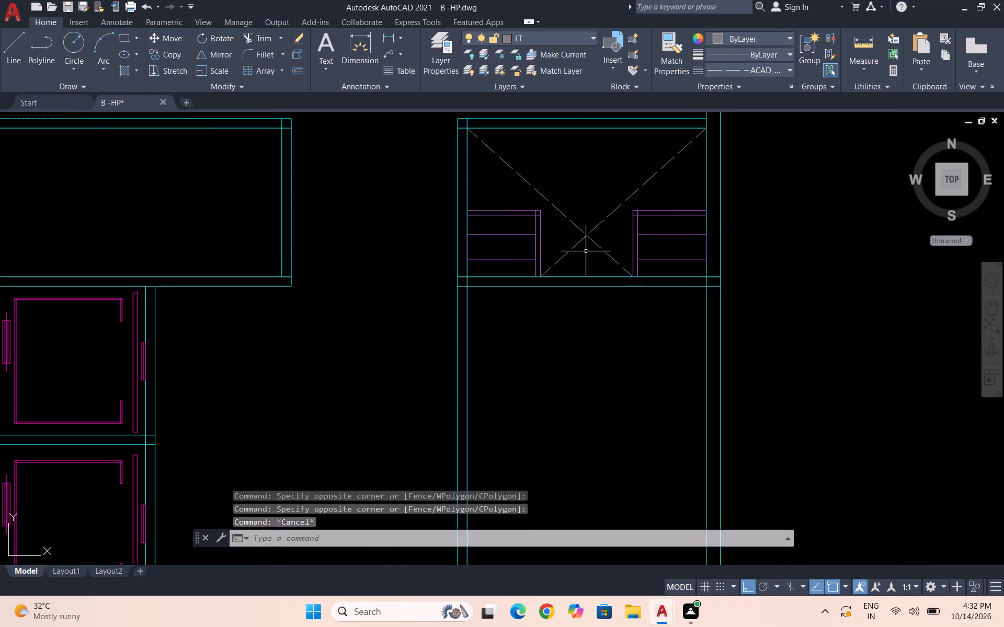
Draw a dashed diagonal in the left enclosure from the rectangle's upper-left corner to the enclosure's upper inner corner.
{"action": "scroll", "coordinate": [603, 233], "scroll_direction": "down", "scroll_amount": 3}
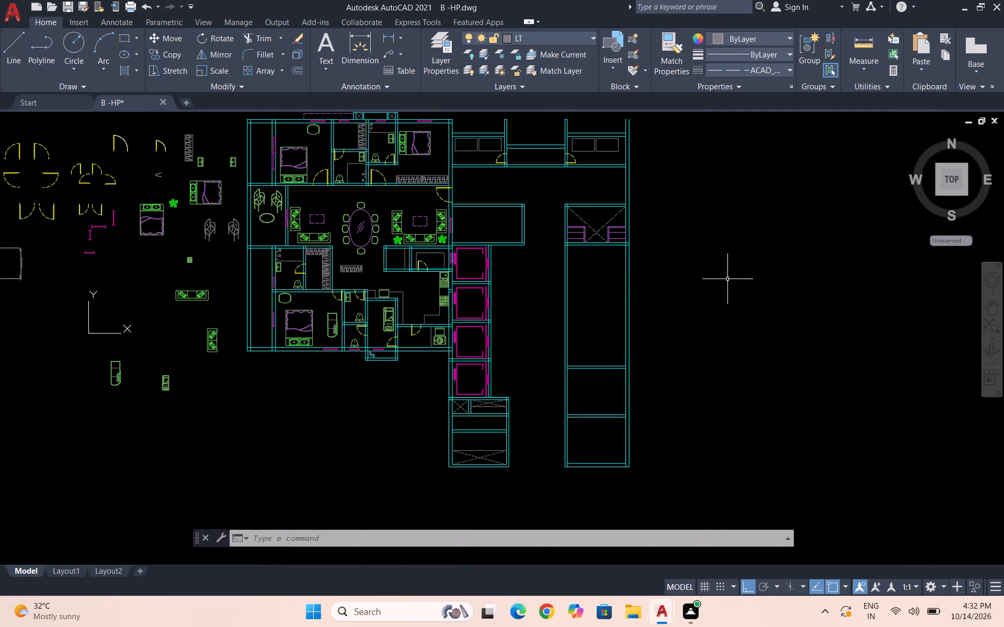
{"action": "scroll", "coordinate": [617, 240], "scroll_direction": "up", "scroll_amount": 2}
{"action": "scroll", "coordinate": [537, 201], "scroll_direction": "up", "scroll_amount": 2}
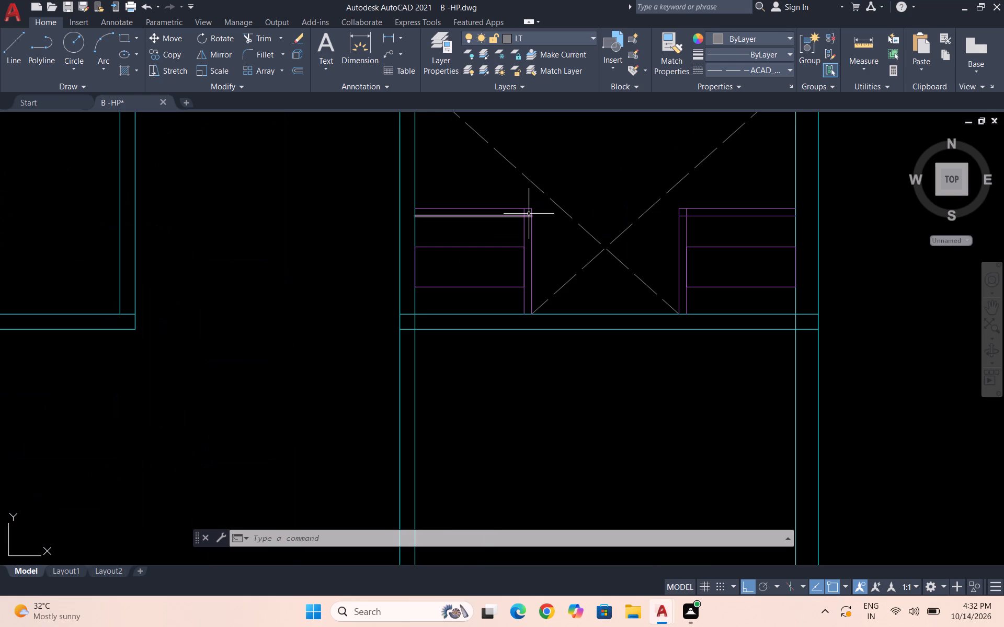
{"action": "key", "text": "l"}
{"action": "key", "text": "Return"}
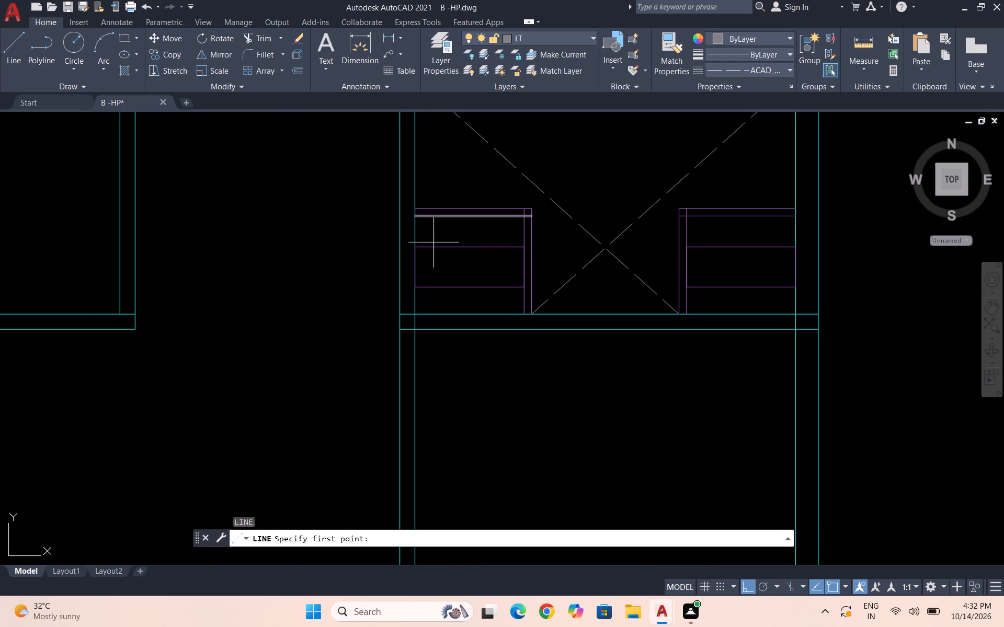
{"action": "left_click", "coordinate": [416, 248]}
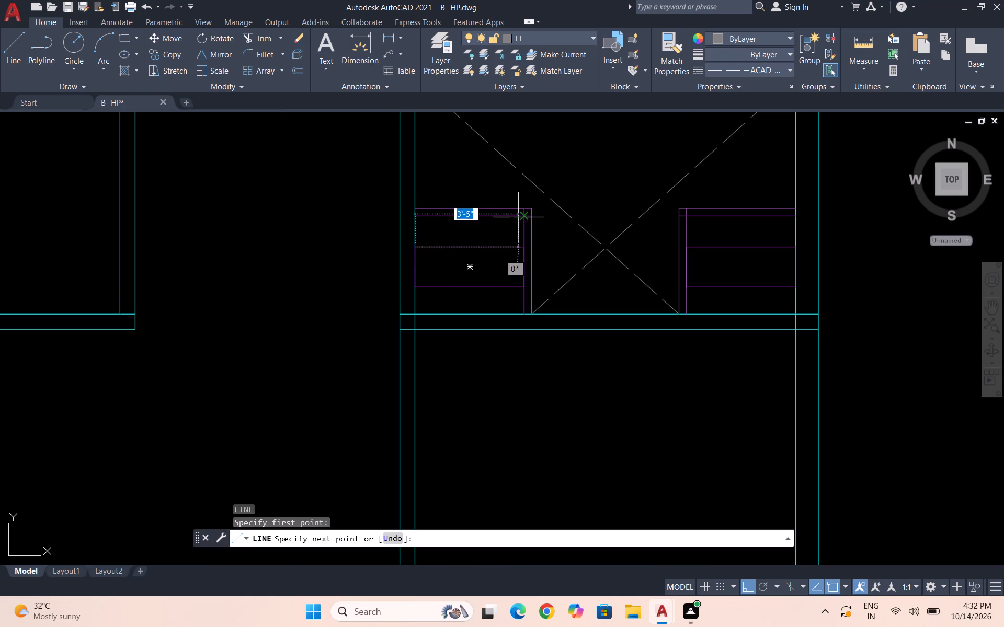
{"action": "left_click", "coordinate": [522, 218]}
{"action": "key", "text": "Escape"}
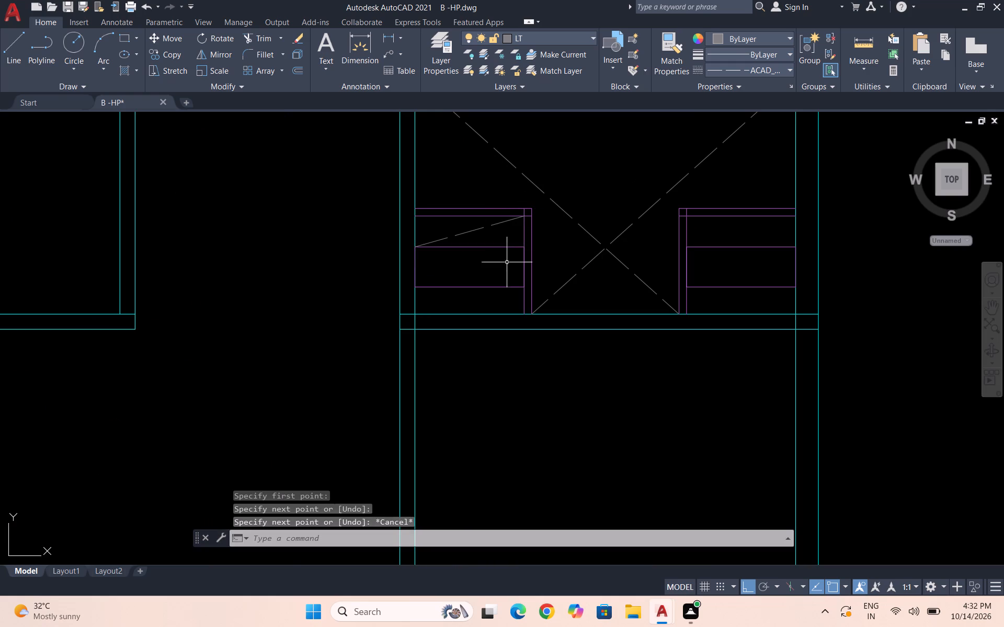
Draw the crossing dashed diagonal in the left enclosure from the rectangle's upper-right corner to the opposite upper corner at the wall.
{"action": "key", "text": "space"}
{"action": "left_click", "coordinate": [526, 248]}
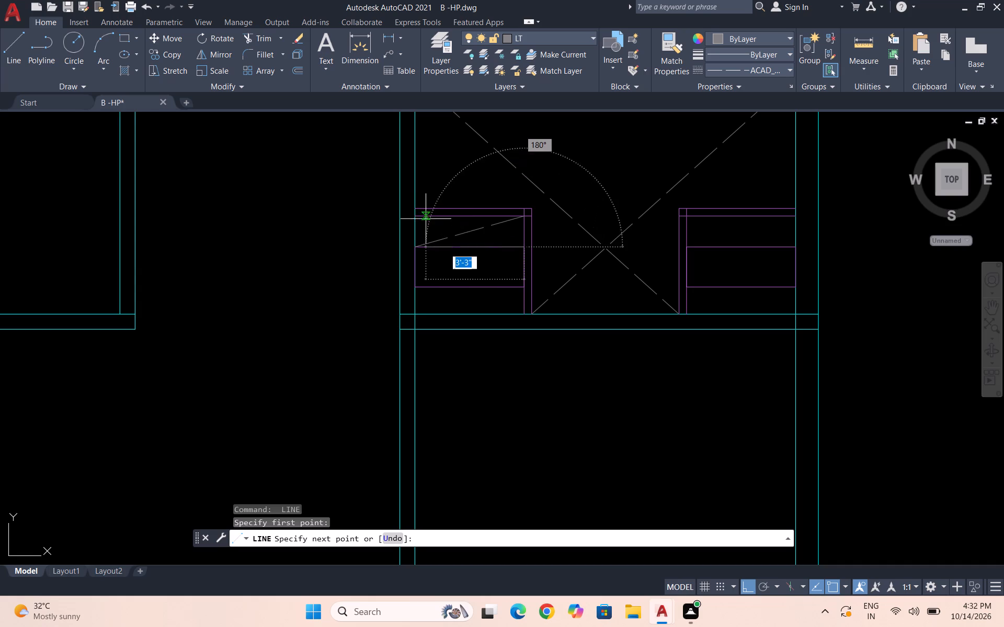
{"action": "left_click", "coordinate": [416, 219]}
{"action": "key", "text": "space"}
Draw two crossing dashed diagonals in the right enclosure's upper cell, between the rectangle's top edge and the enclosure's inner top line.
{"action": "key", "text": "space"}
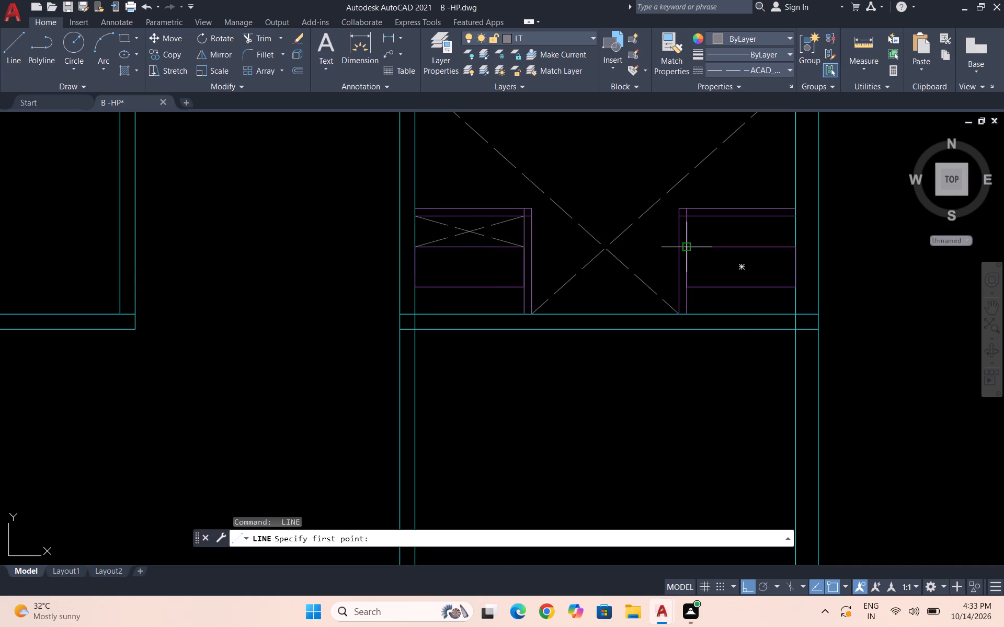
{"action": "left_click", "coordinate": [689, 246]}
{"action": "left_click", "coordinate": [796, 217]}
{"action": "key", "text": "space"}
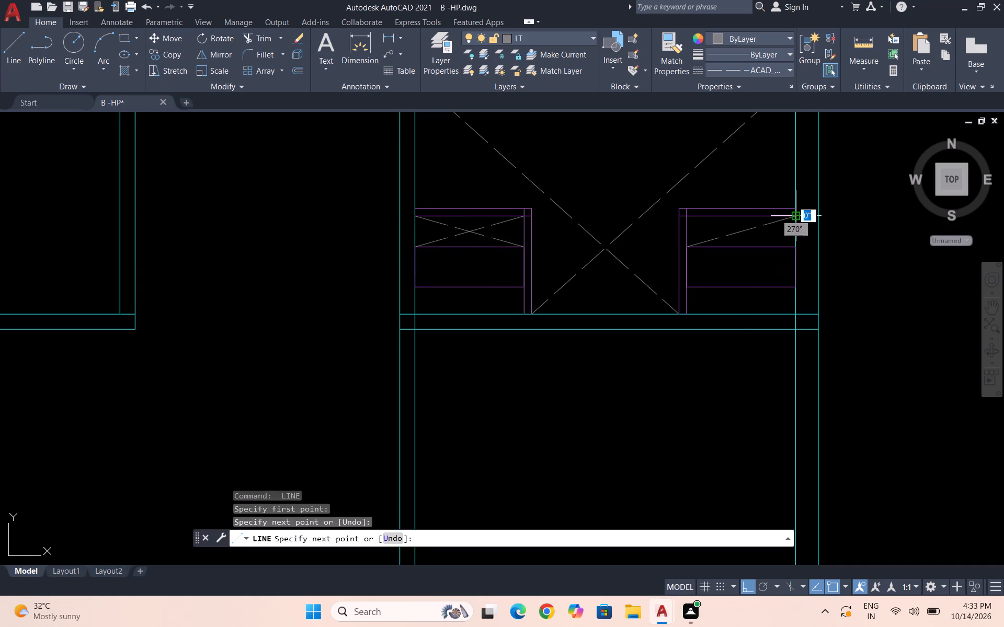
{"action": "key", "text": "space"}
{"action": "left_click", "coordinate": [796, 248]}
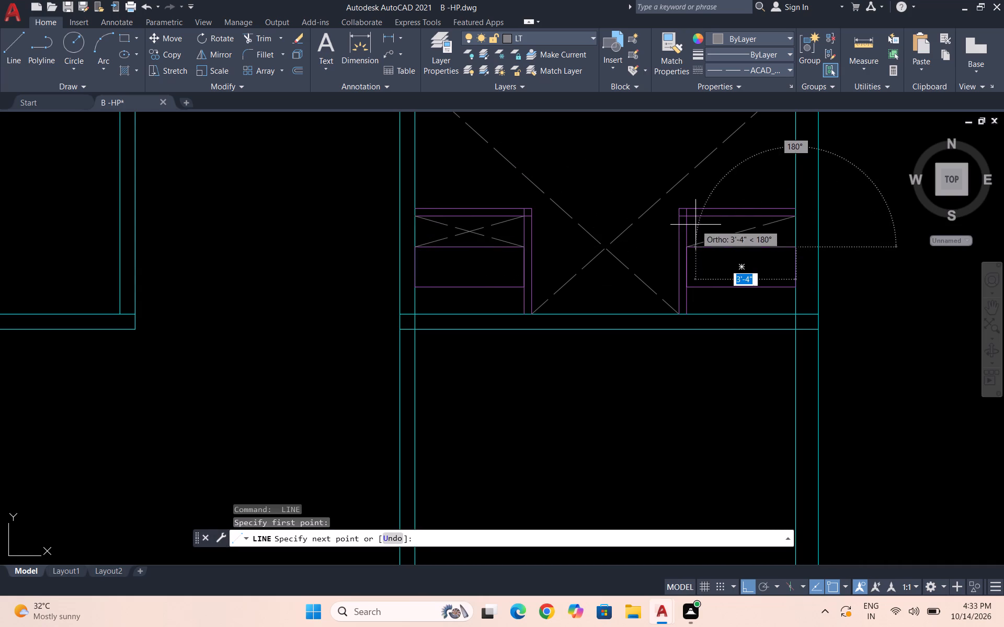
{"action": "left_click", "coordinate": [689, 222]}
{"action": "key", "text": "space"}
Draw two crossing dashed diagonals corner to corner in the right enclosure's lower cell, between the rectangle and the wall below.
{"action": "scroll", "coordinate": [692, 214], "scroll_direction": "down", "scroll_amount": 4}
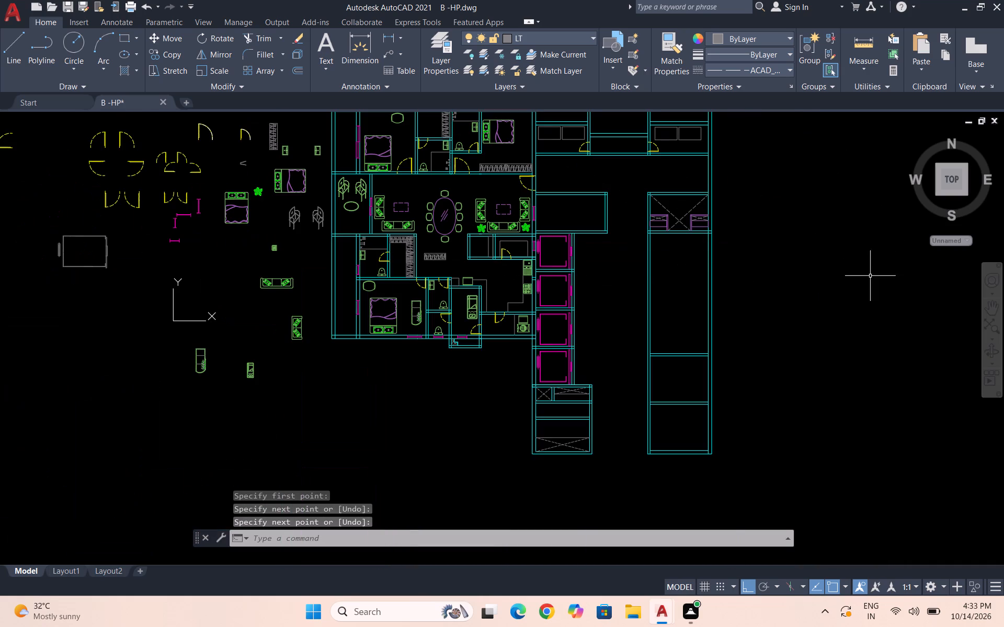
{"action": "left_click", "coordinate": [989, 311]}
{"action": "left_click_drag", "start_coordinate": [709, 263], "coordinate": [634, 318]}
{"action": "scroll", "coordinate": [624, 278], "scroll_direction": "up", "scroll_amount": 3}
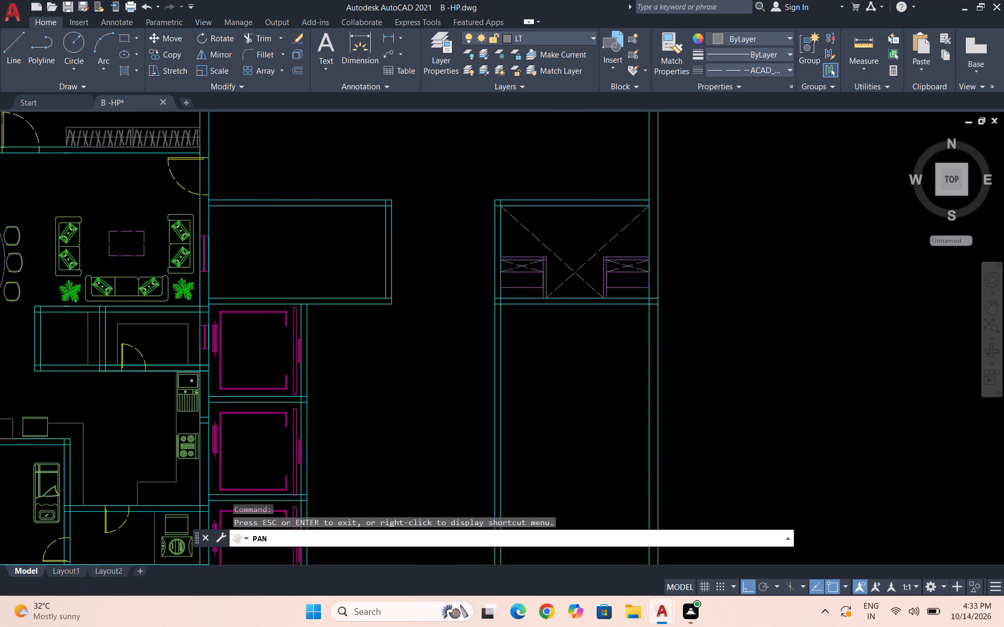
{"action": "scroll", "coordinate": [625, 296], "scroll_direction": "up", "scroll_amount": 2}
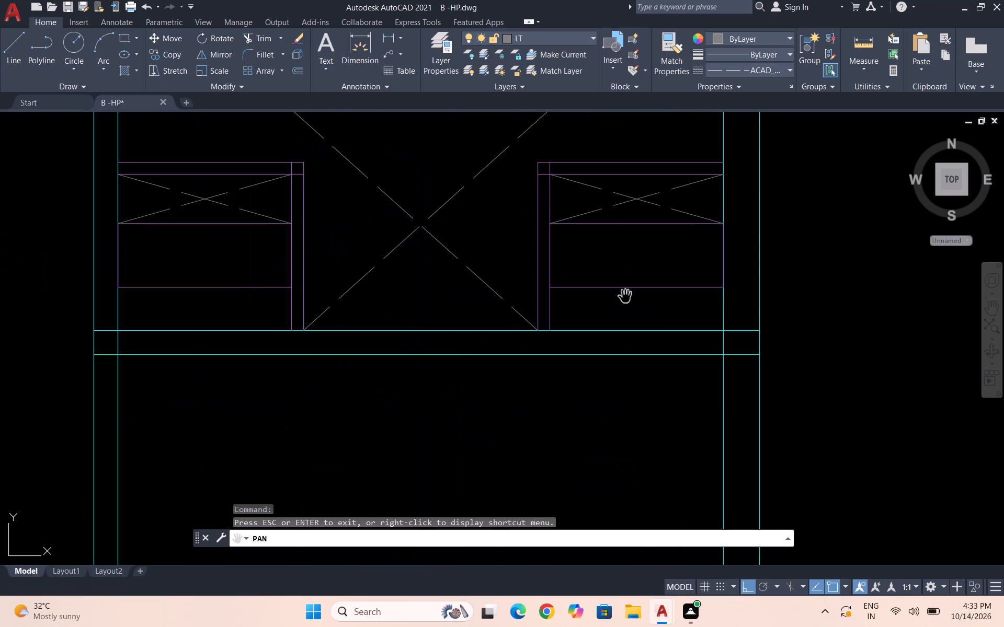
{"action": "key", "text": "Escape"}
{"action": "key", "text": "l"}
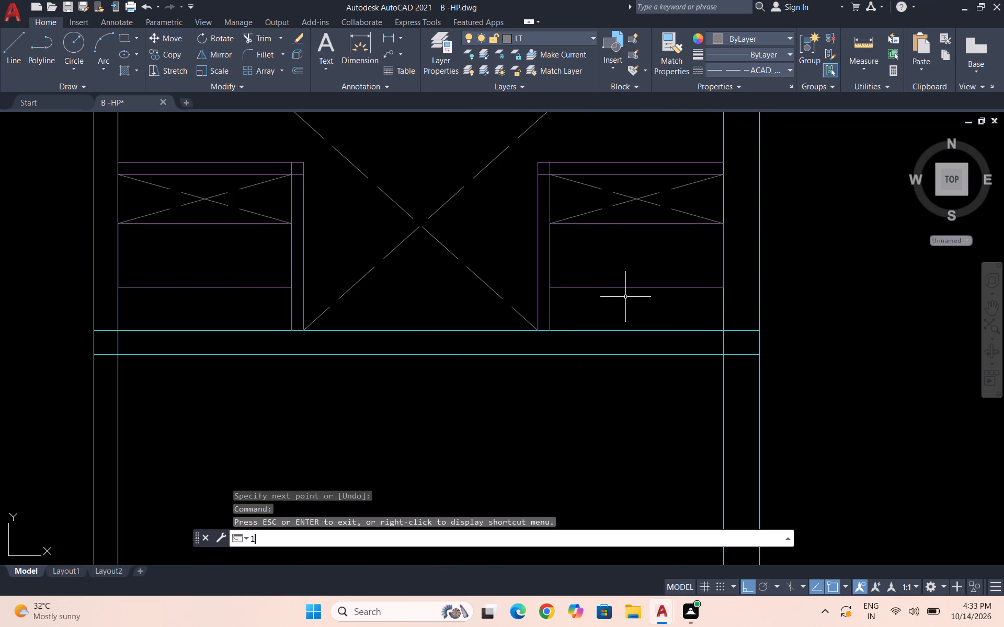
{"action": "key", "text": "Return"}
{"action": "left_click", "coordinate": [554, 287]}
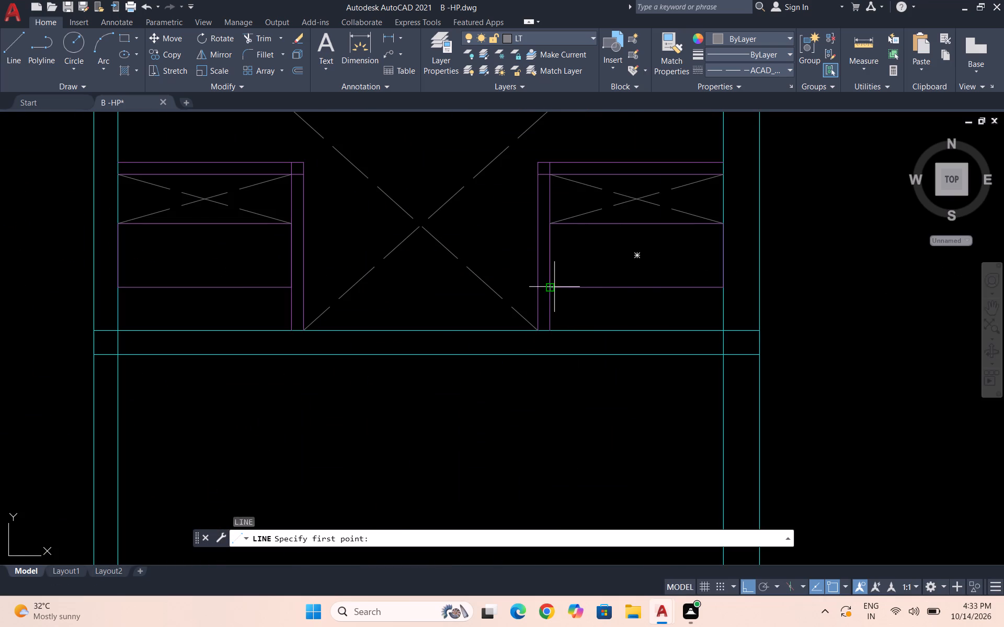
{"action": "left_click", "coordinate": [722, 334]}
{"action": "key", "text": "Escape"}
{"action": "key", "text": "space"}
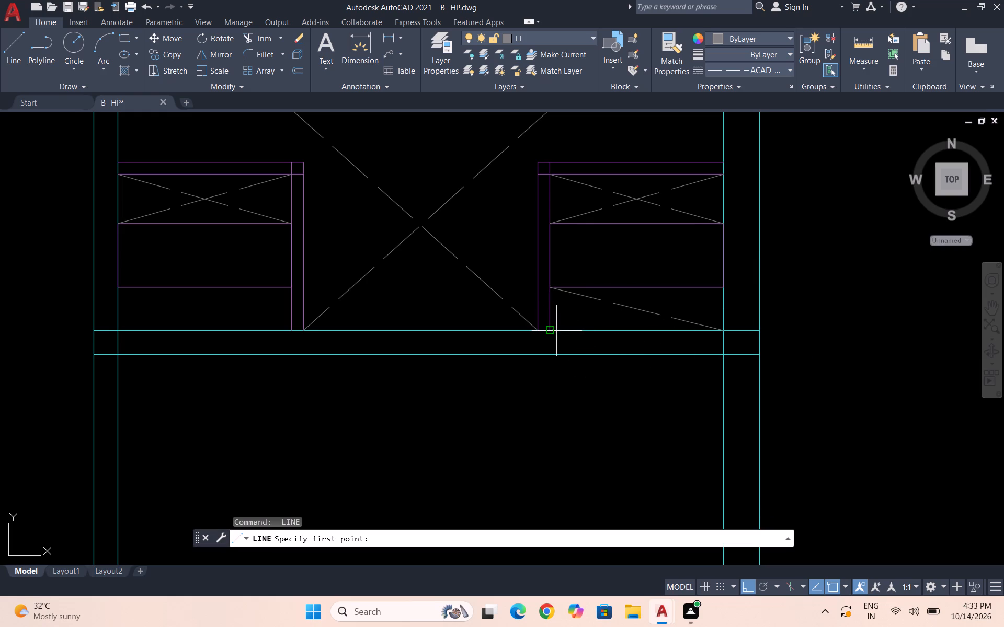
{"action": "left_click", "coordinate": [554, 331]}
{"action": "left_click", "coordinate": [721, 287]}
{"action": "key", "text": "Escape"}
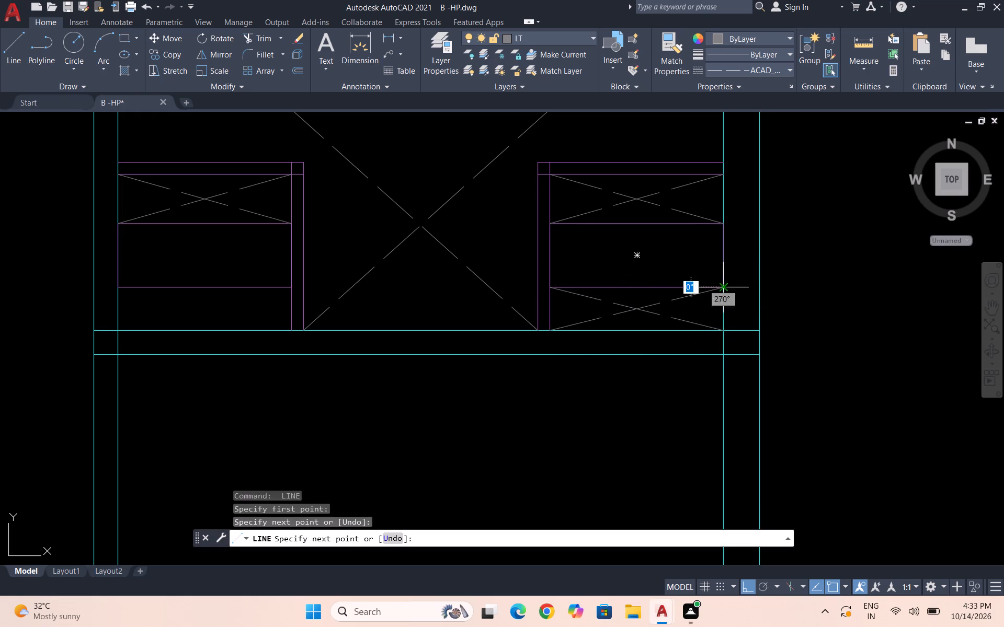
Draw two crossing dashed diagonals corner to corner in the left enclosure's lower cell, between the rectangle and the wall below.
{"action": "key", "text": "space"}
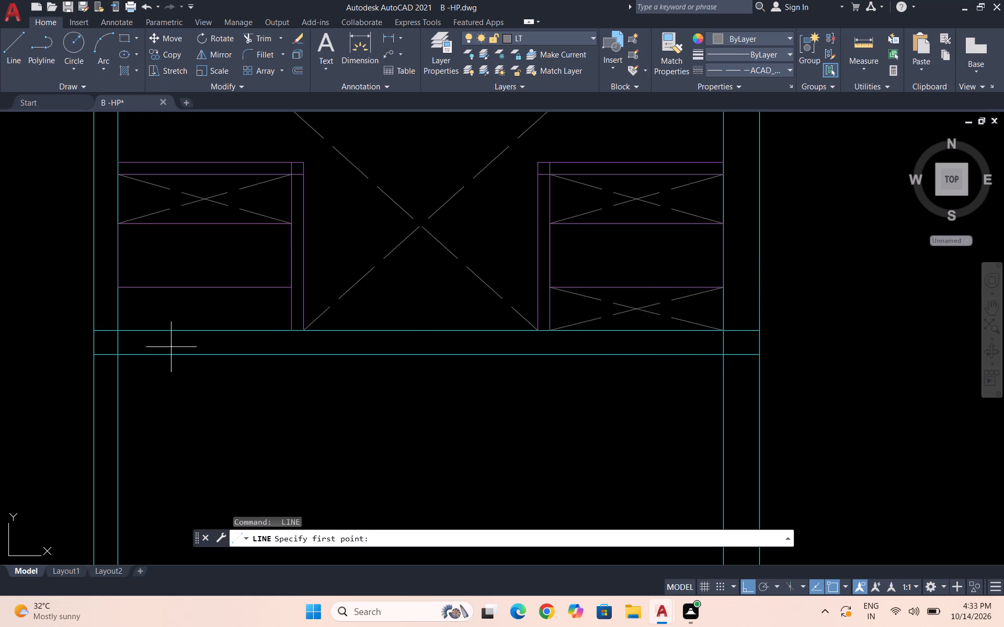
{"action": "left_click", "coordinate": [119, 328]}
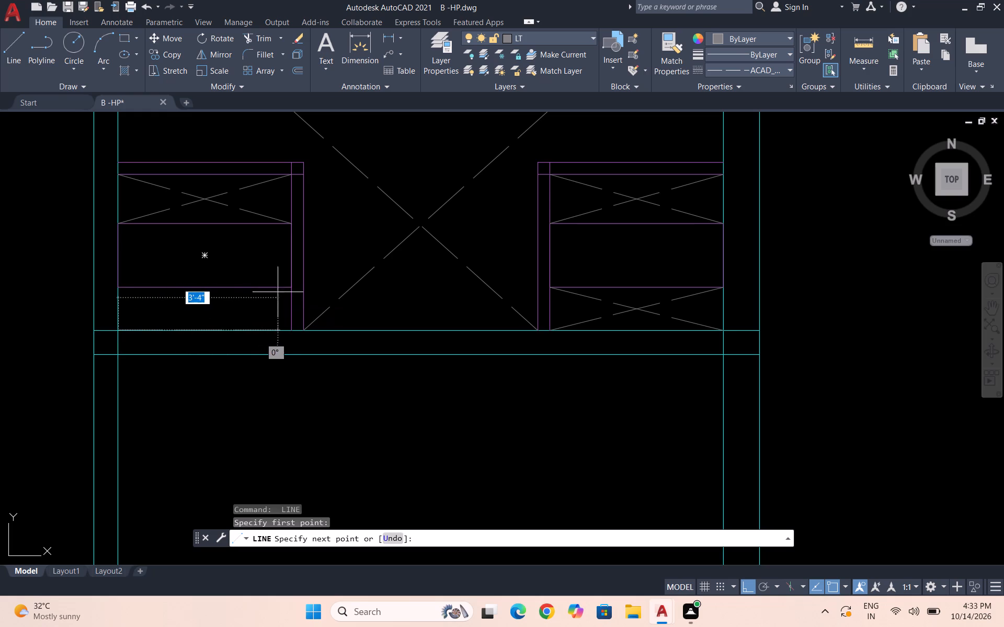
{"action": "left_click", "coordinate": [294, 291]}
{"action": "key", "text": "Escape"}
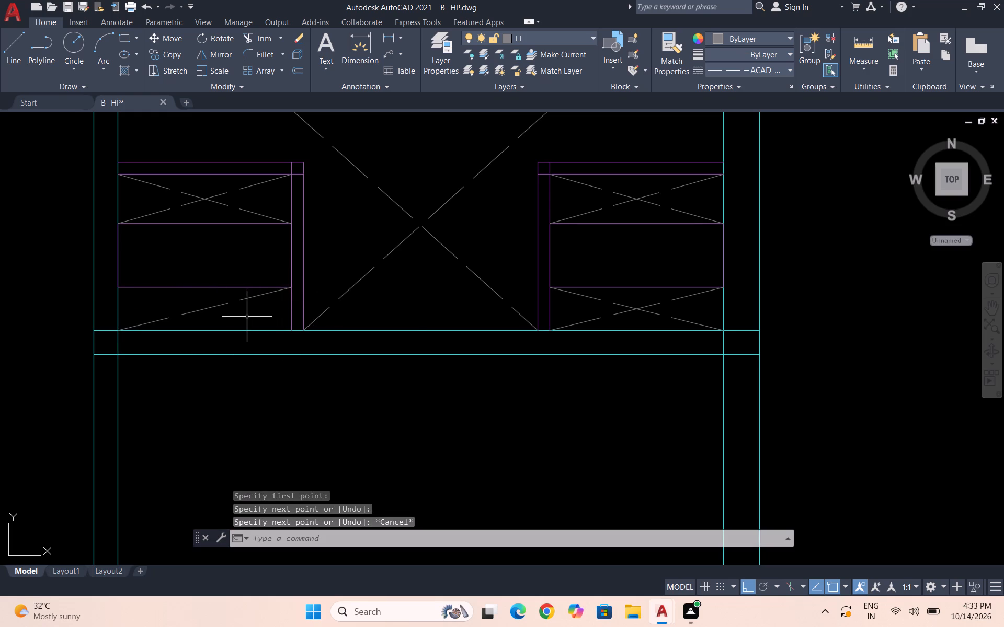
{"action": "key", "text": "space"}
{"action": "left_click", "coordinate": [288, 329]}
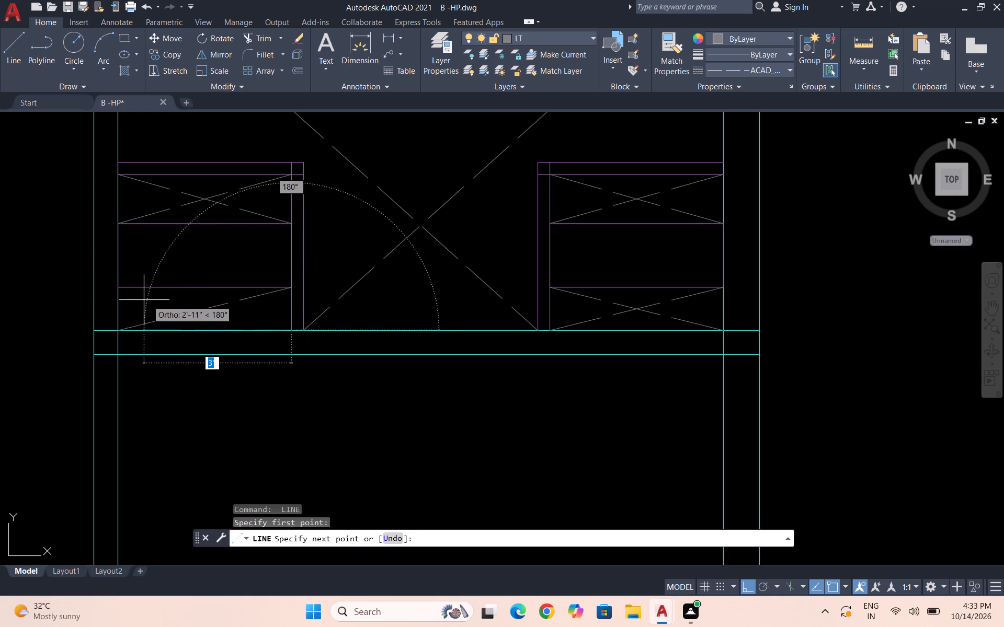
{"action": "left_click", "coordinate": [121, 292]}
{"action": "key", "text": "Escape"}
Try linetype scales 0.5 and 0.4 on the diagonal falling toward the outer wall in the right enclosure's upper cell, and settle on 0.7.
{"action": "scroll", "coordinate": [535, 318], "scroll_direction": "down", "scroll_amount": 1}
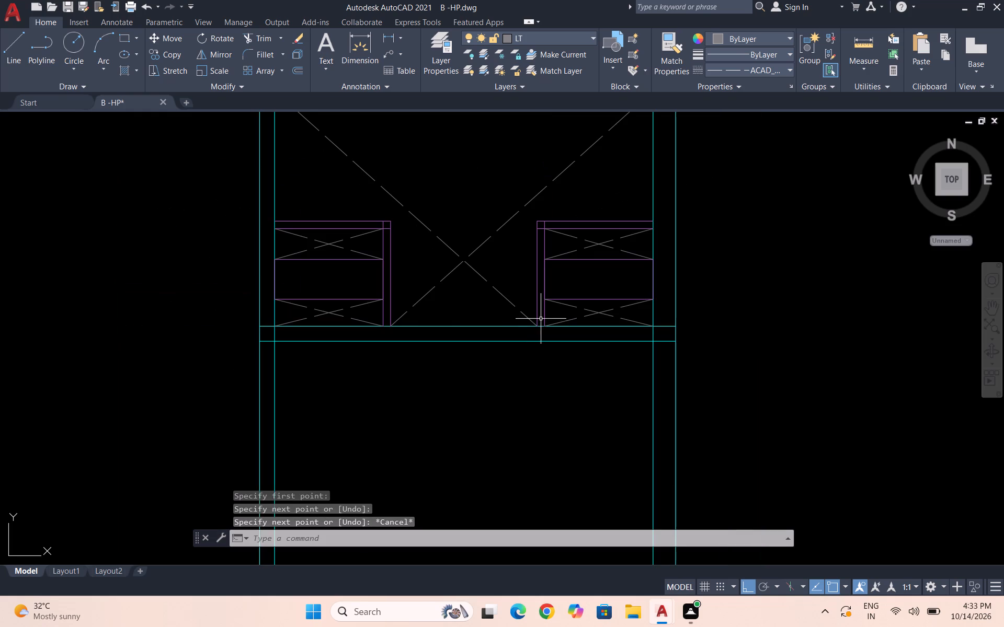
{"action": "scroll", "coordinate": [564, 315], "scroll_direction": "down", "scroll_amount": 1}
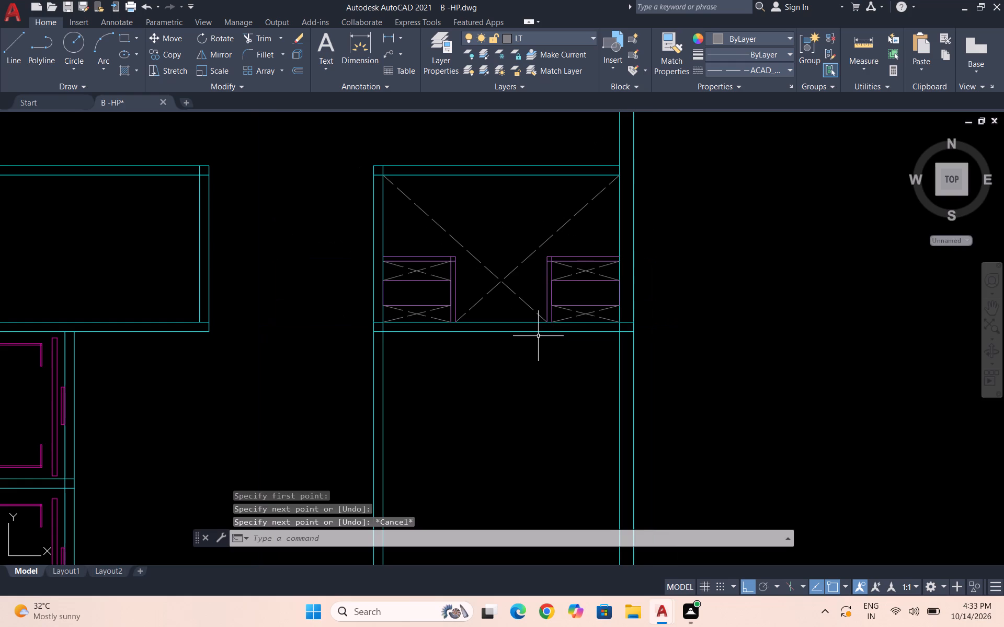
{"action": "scroll", "coordinate": [583, 265], "scroll_direction": "up", "scroll_amount": 1}
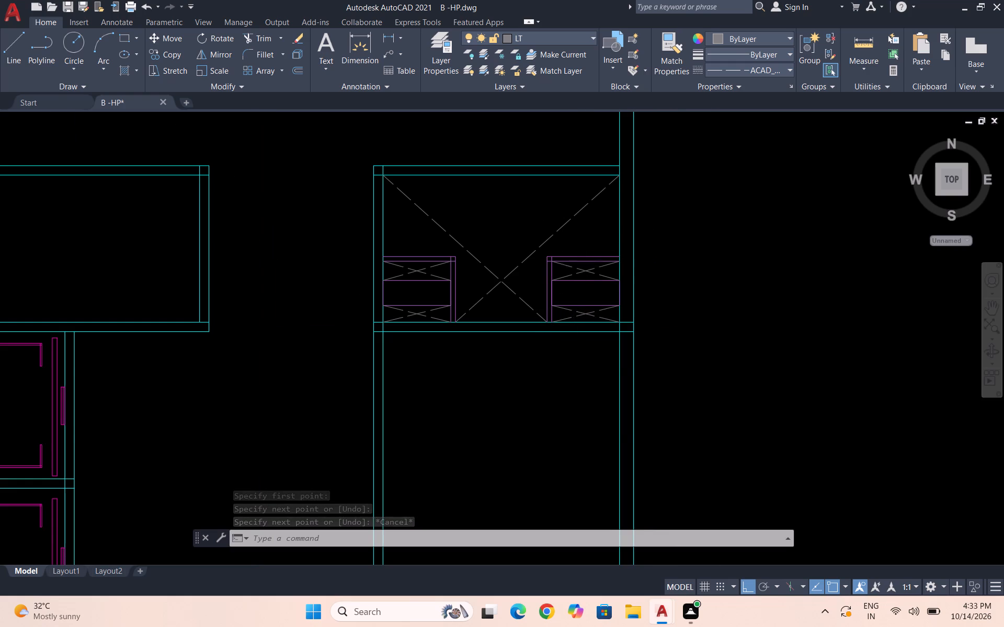
{"action": "scroll", "coordinate": [581, 265], "scroll_direction": "up", "scroll_amount": 1}
{"action": "left_click", "coordinate": [584, 278]}
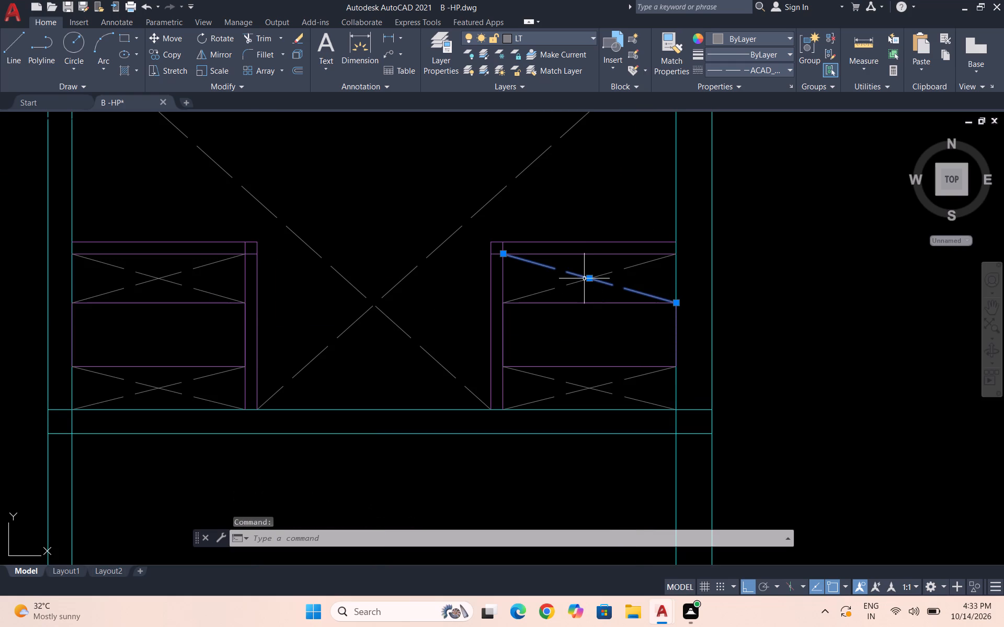
{"action": "type", "text": "pr"}
{"action": "key", "text": "Return"}
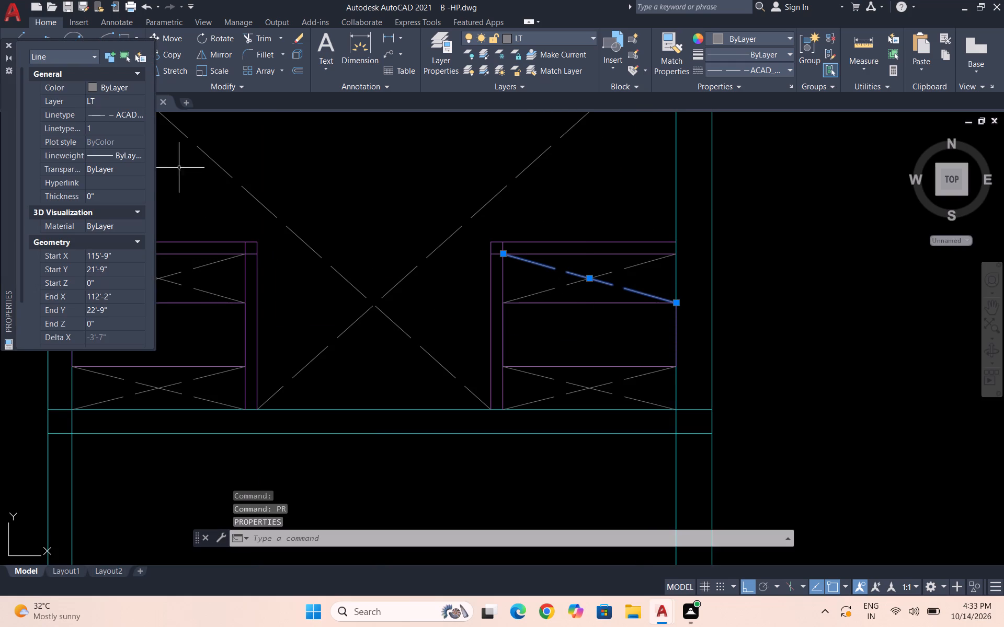
{"action": "left_click", "coordinate": [94, 129]}
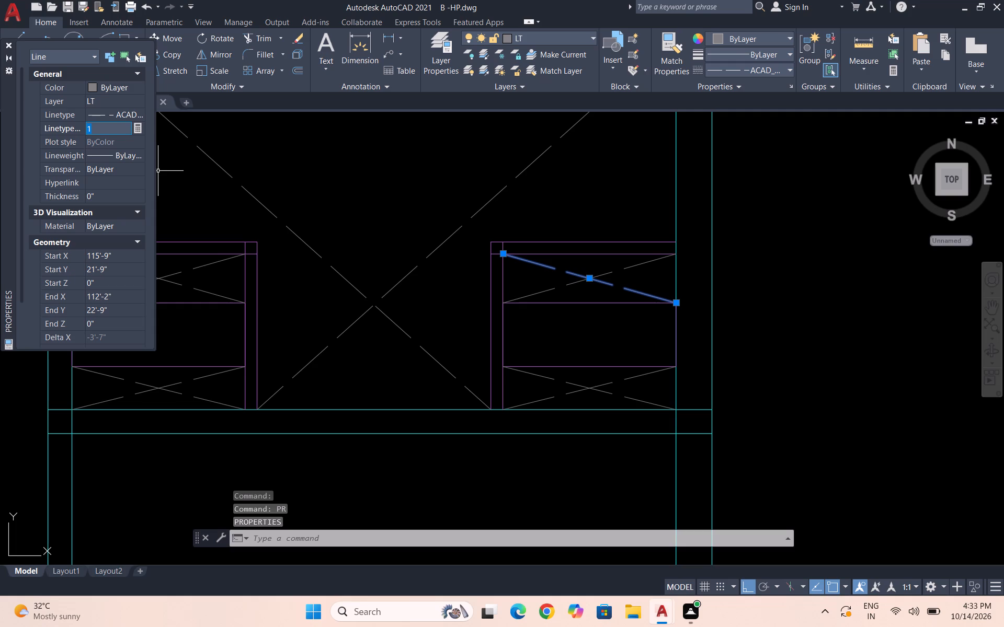
{"action": "type", "text": "0.5"}
{"action": "key", "text": "Return"}
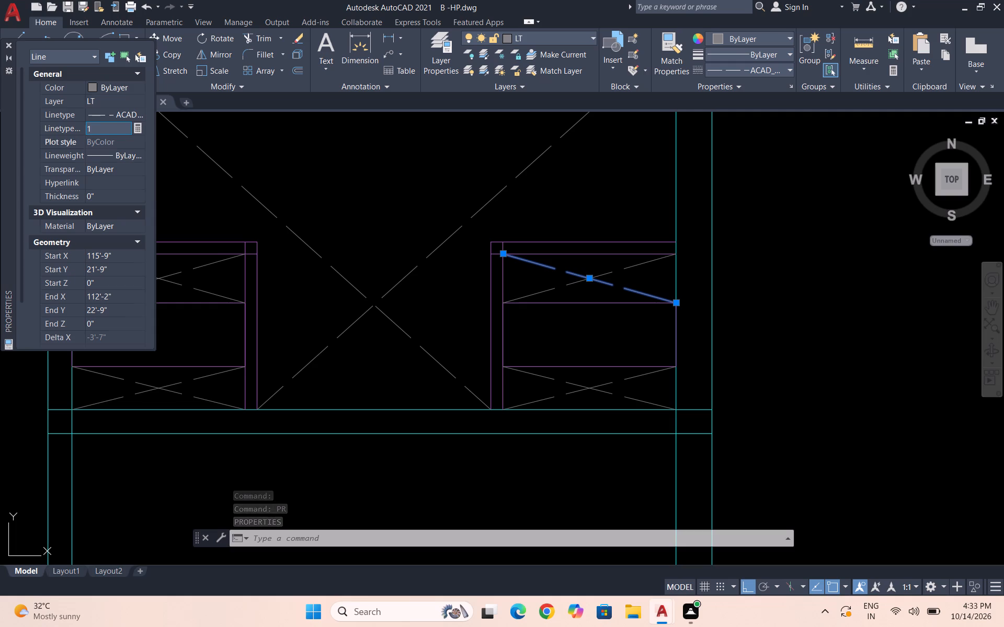
{"action": "left_click", "coordinate": [94, 129]}
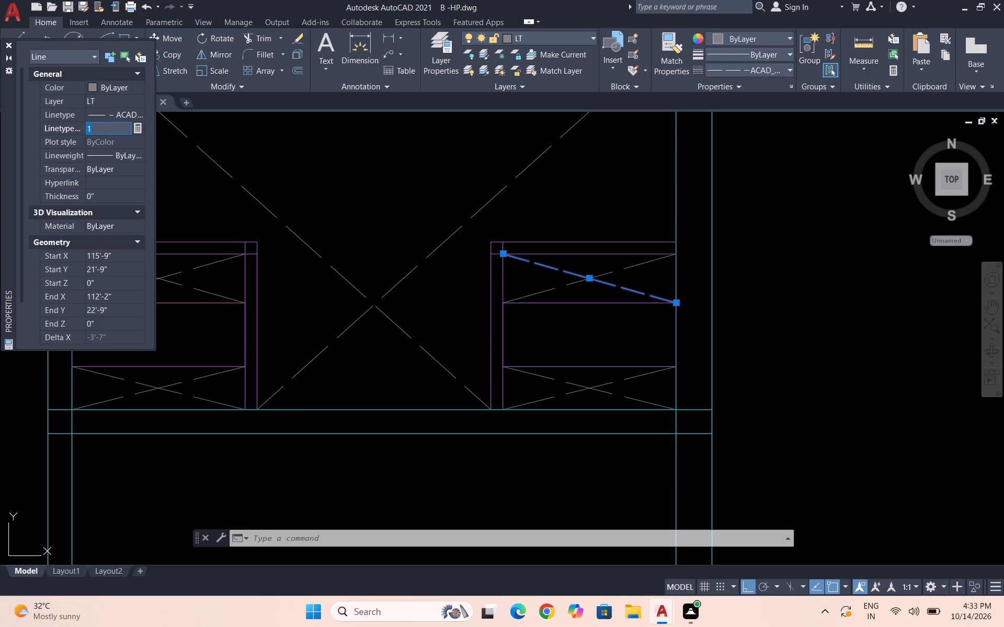
{"action": "type", "text": "0.4"}
{"action": "key", "text": "Return"}
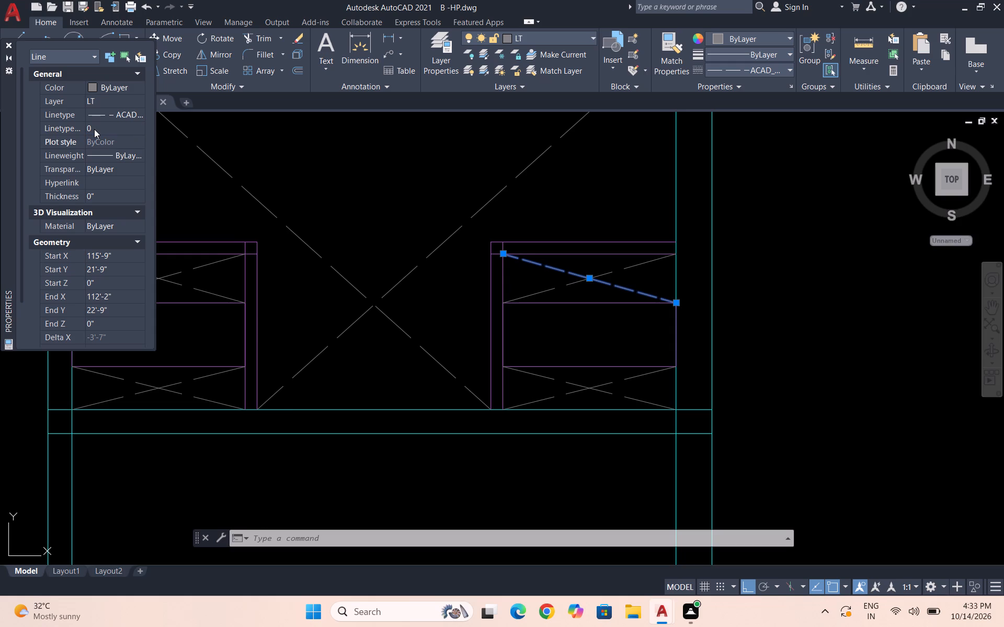
{"action": "left_click", "coordinate": [95, 129]}
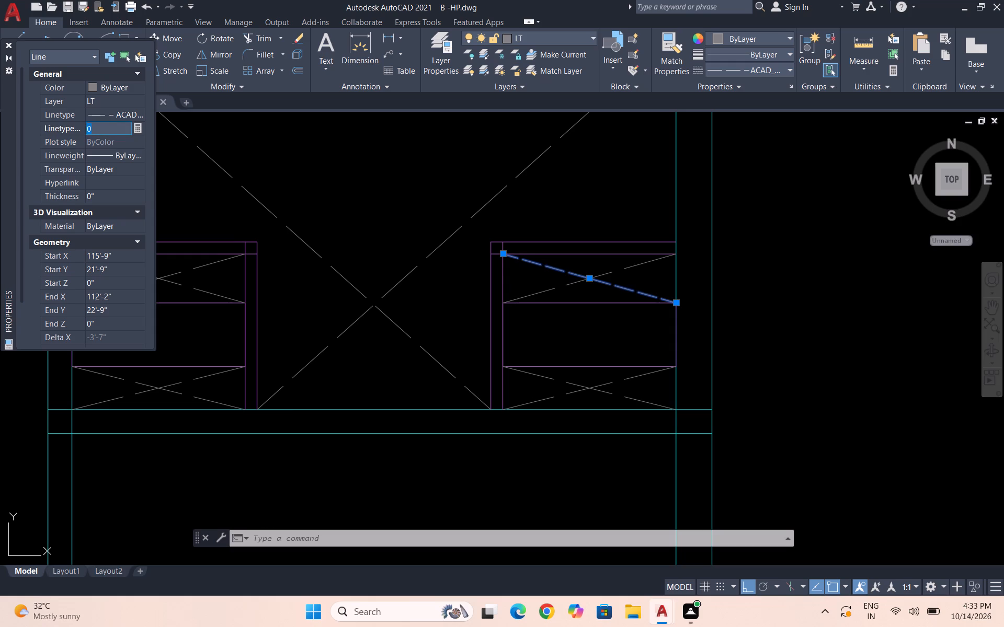
{"action": "type", "text": "0."}
{"action": "key", "text": "7"}
{"action": "key", "text": "Return"}
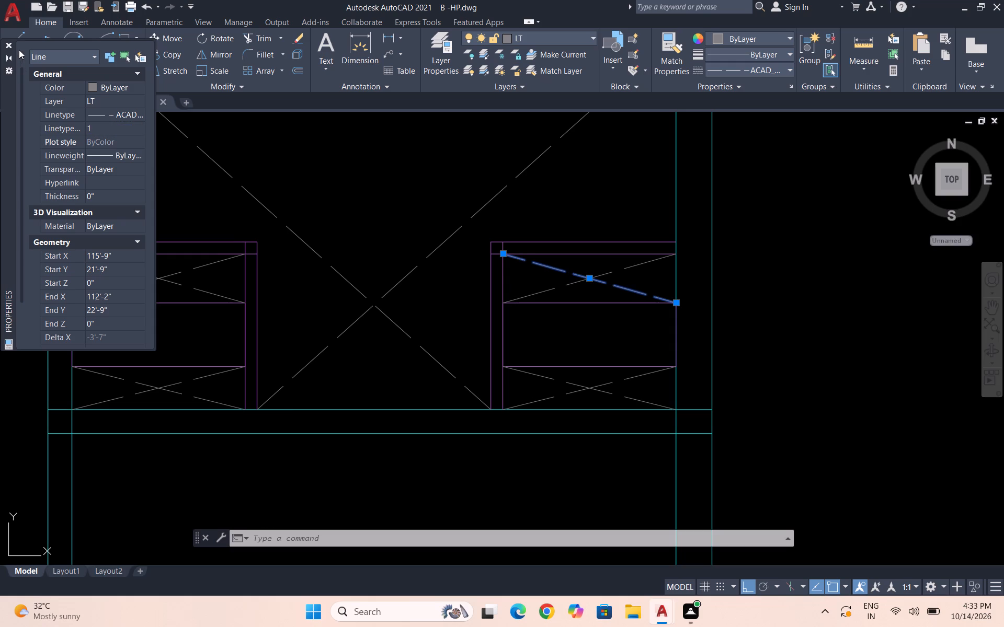
{"action": "left_click", "coordinate": [8, 45]}
{"action": "key", "text": "Escape"}
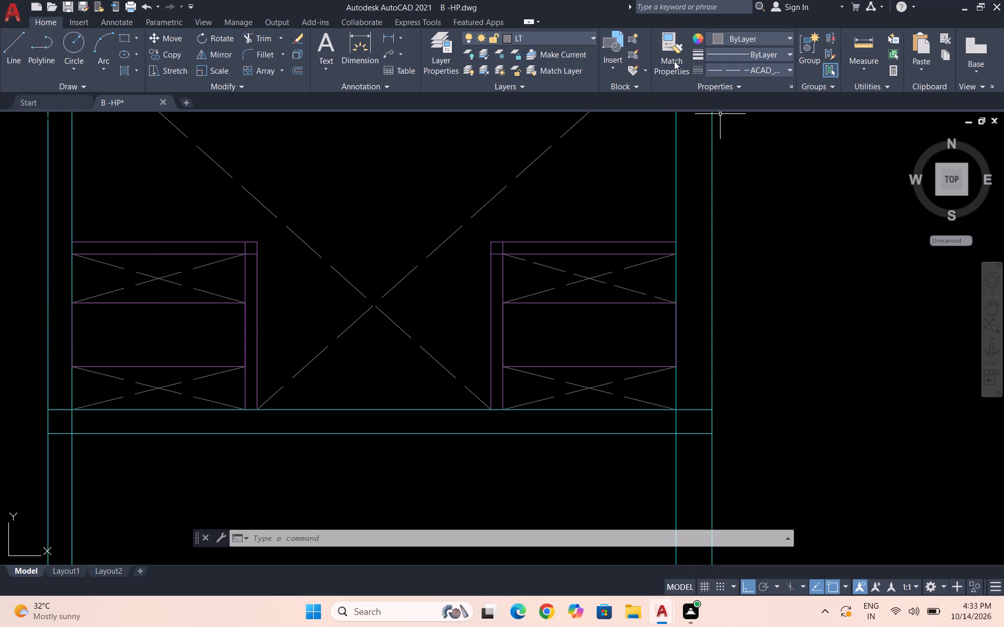
Match the rescaled diagonal's properties onto the other seven small diagonals in the upper and lower cells of both enclosures.
{"action": "left_click", "coordinate": [671, 61]}
{"action": "left_click", "coordinate": [610, 285]}
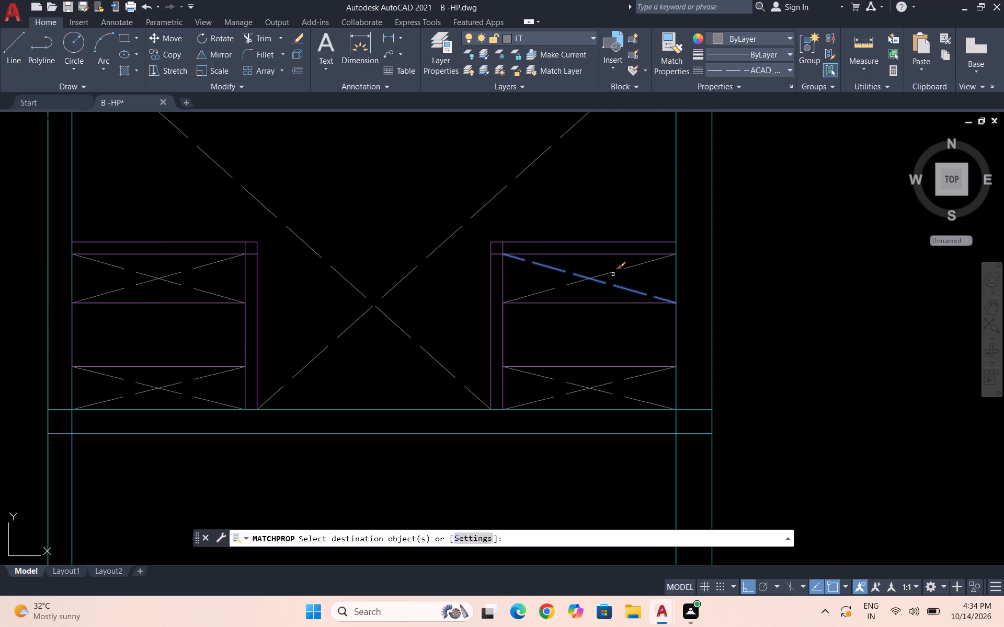
{"action": "left_click", "coordinate": [613, 273]}
{"action": "left_click", "coordinate": [629, 267]}
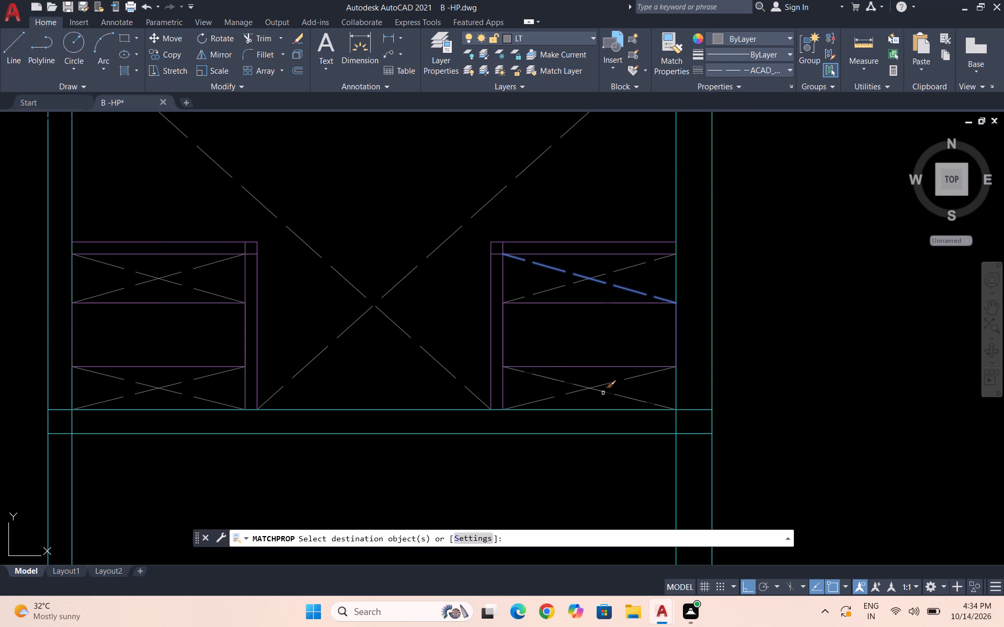
{"action": "left_click", "coordinate": [603, 393]}
{"action": "left_click", "coordinate": [603, 386]}
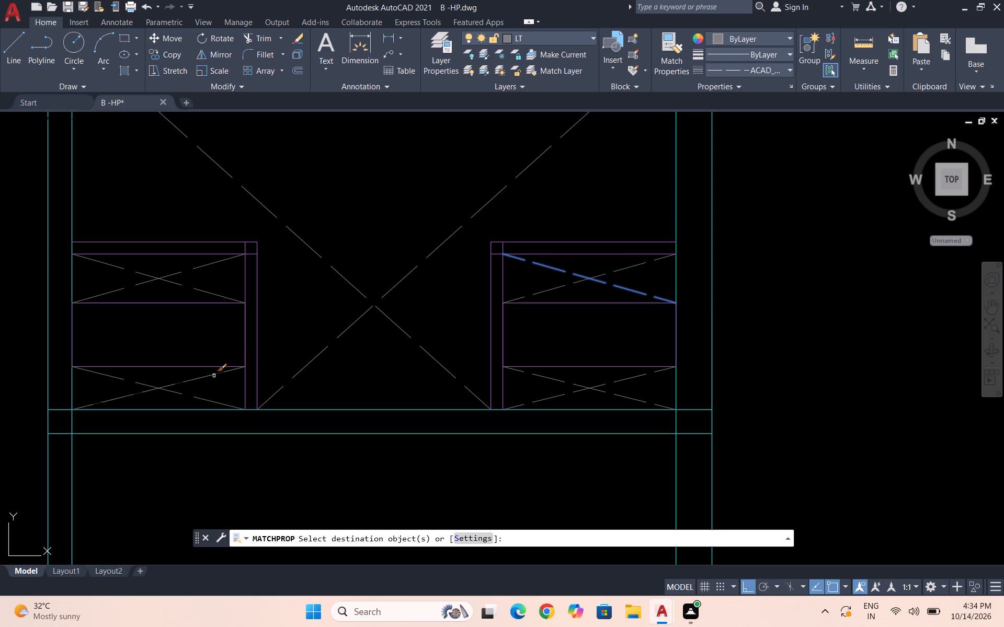
{"action": "left_click", "coordinate": [213, 375]}
{"action": "left_click", "coordinate": [210, 403]}
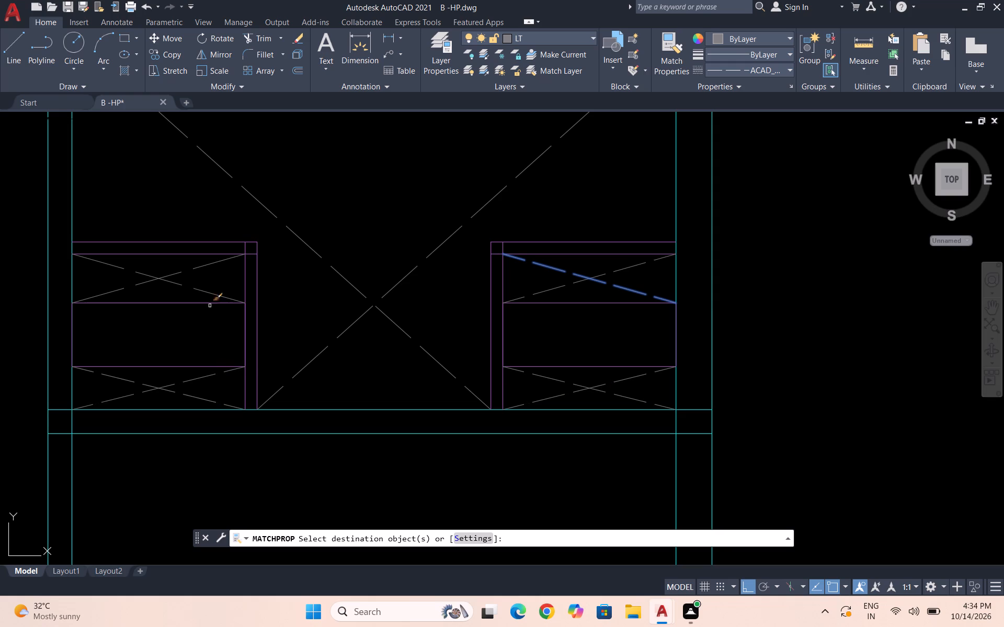
{"action": "left_click", "coordinate": [208, 294]}
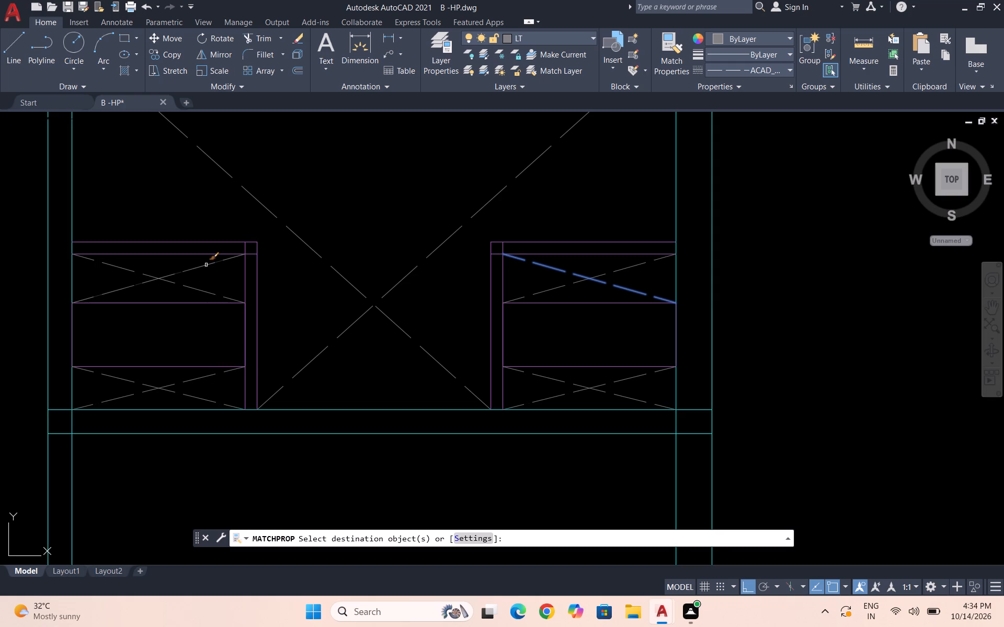
{"action": "left_click", "coordinate": [206, 265]}
{"action": "key", "text": "Escape"}
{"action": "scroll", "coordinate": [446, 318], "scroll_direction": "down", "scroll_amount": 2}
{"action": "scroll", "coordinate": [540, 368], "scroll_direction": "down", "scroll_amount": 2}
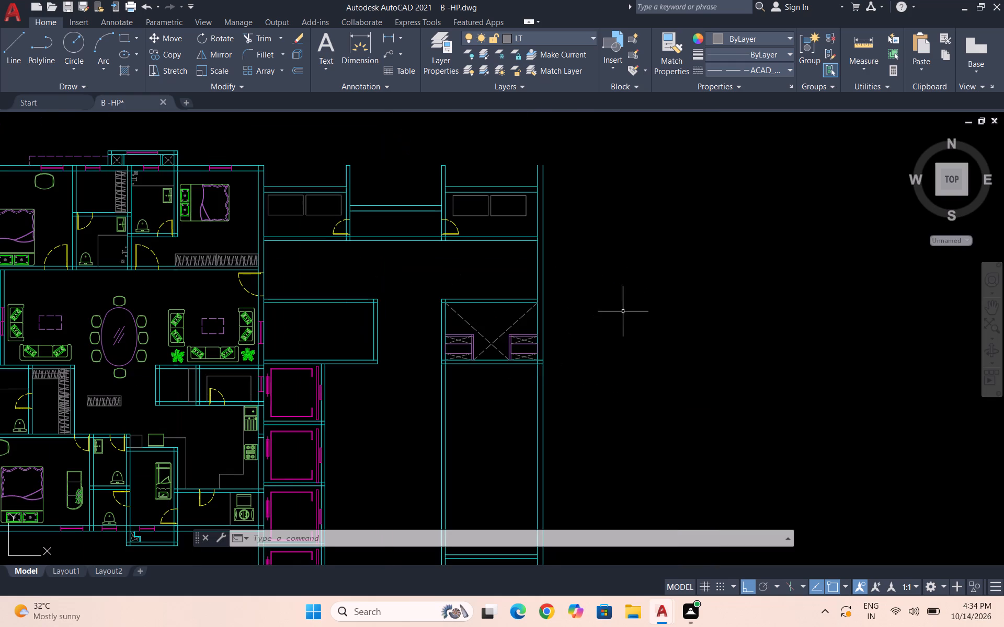
Draw two crossing dashed diagonals corner to corner inside the empty rectangular compartment directly above the lift shafts.
{"action": "left_click", "coordinate": [987, 302]}
{"action": "left_click_drag", "start_coordinate": [413, 438], "coordinate": [405, 396]}
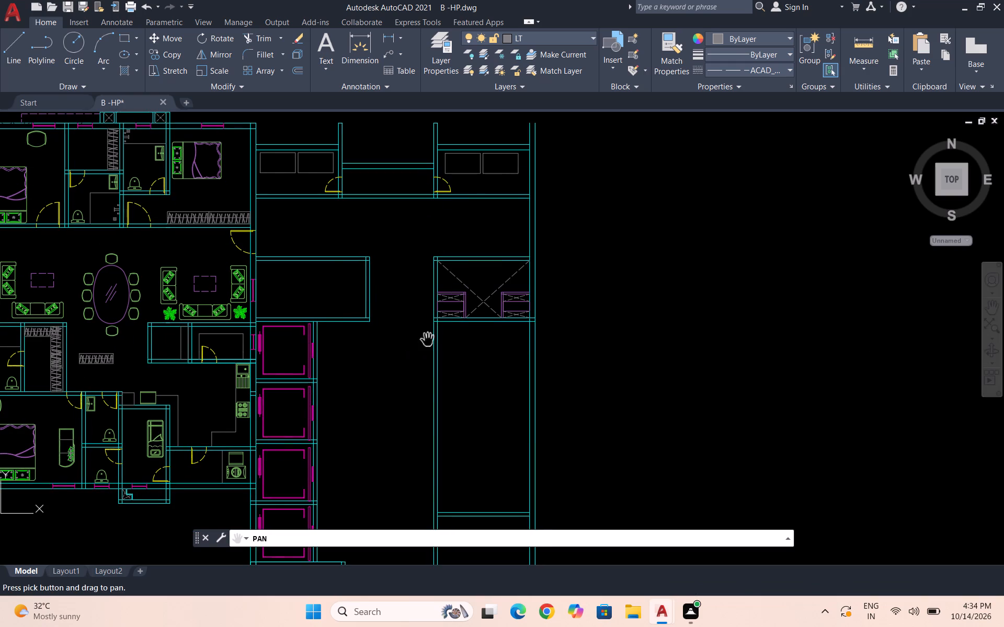
{"action": "key", "text": "Escape"}
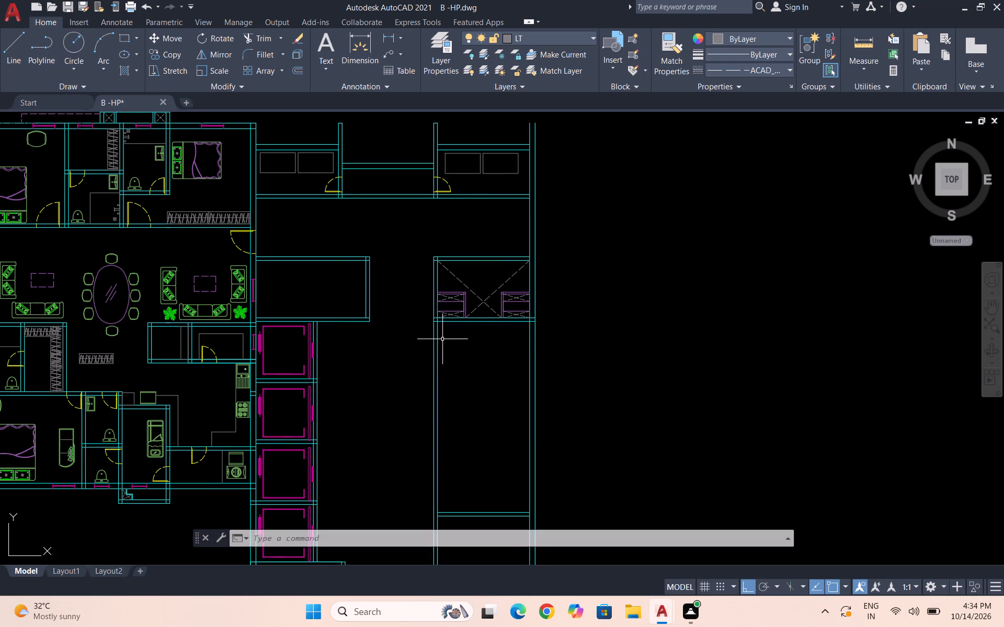
{"action": "key", "text": "l"}
{"action": "key", "text": "Return"}
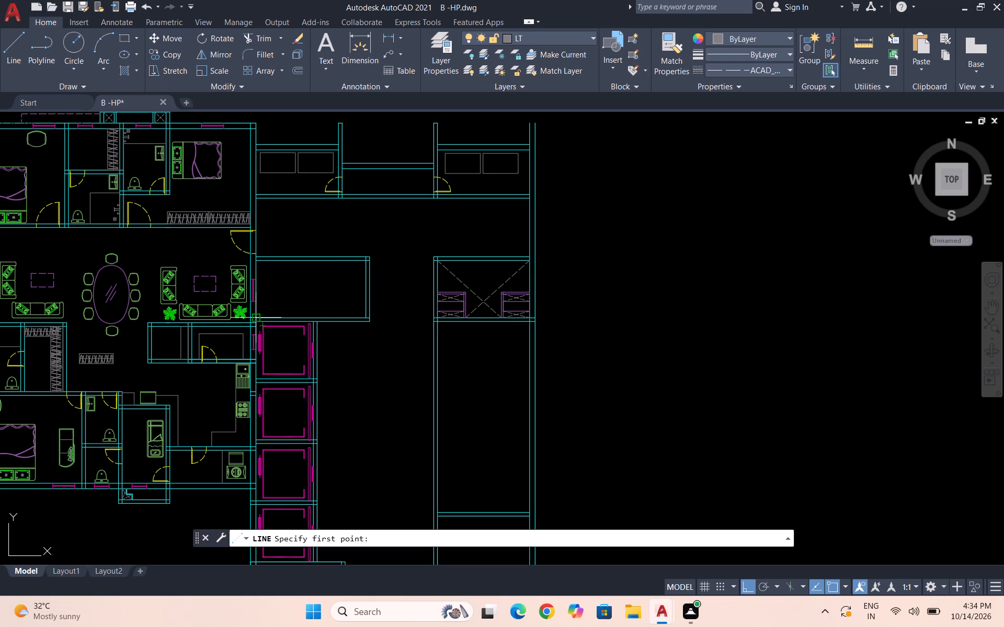
{"action": "scroll", "coordinate": [257, 316], "scroll_direction": "up", "scroll_amount": 2}
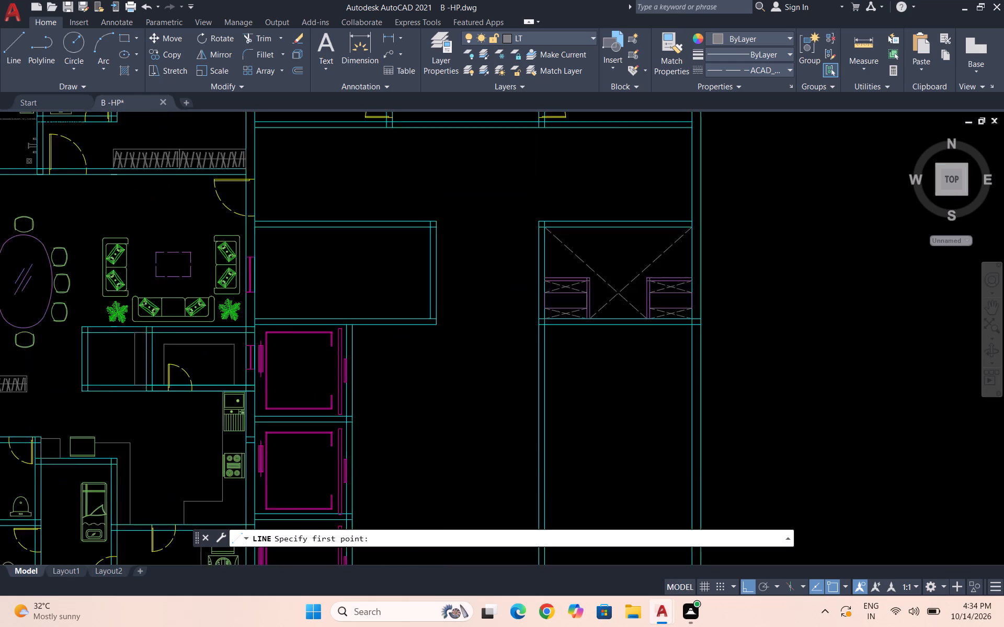
{"action": "left_click", "coordinate": [250, 319]}
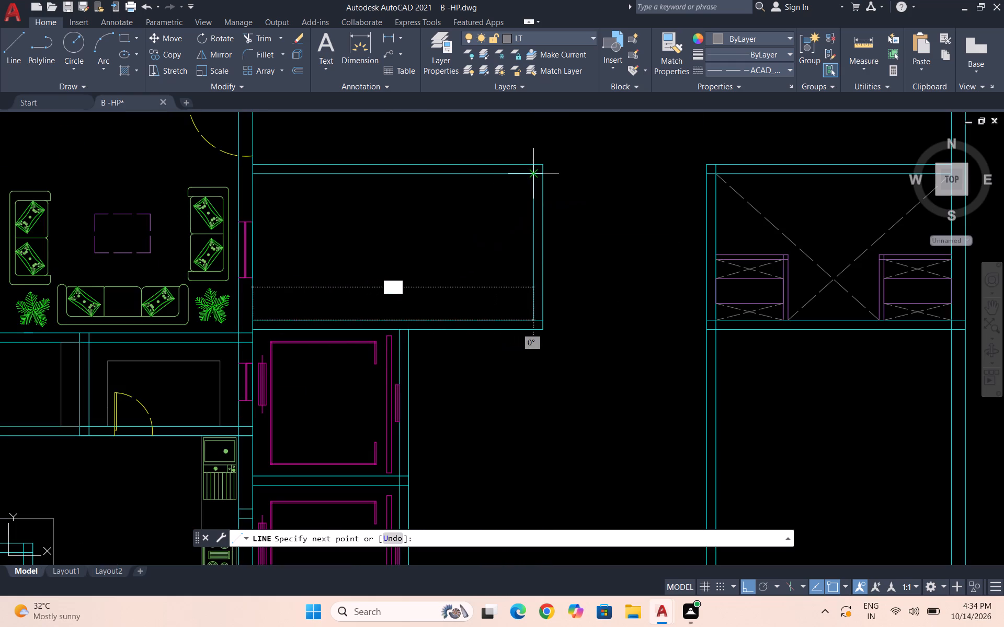
{"action": "left_click", "coordinate": [531, 171]}
{"action": "key", "text": "Escape"}
{"action": "key", "text": "space"}
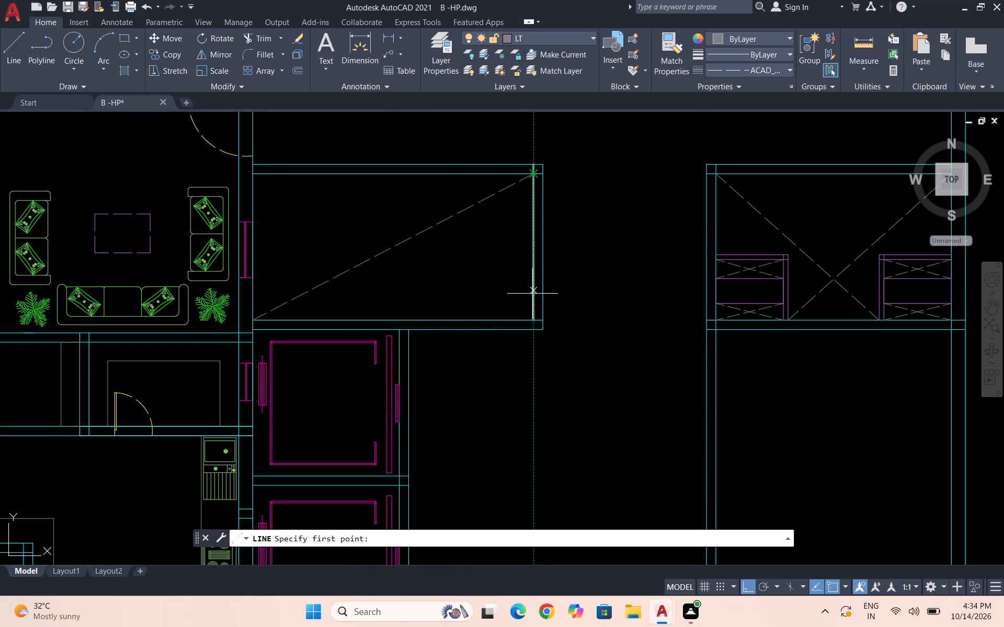
{"action": "left_click", "coordinate": [537, 319]}
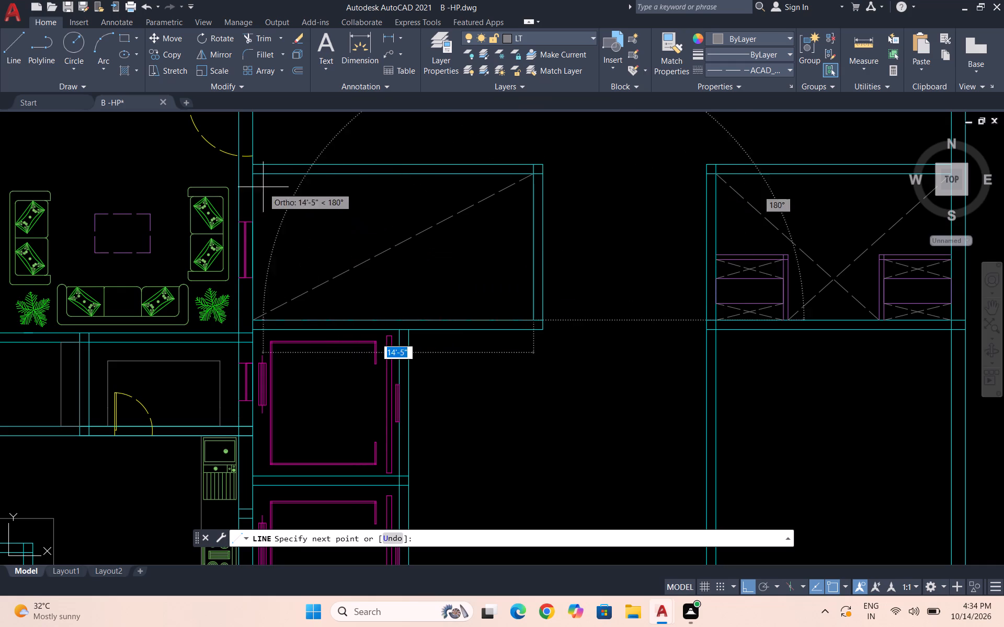
{"action": "left_click", "coordinate": [252, 172]}
{"action": "key", "text": "Escape"}
In the right-hand wing's bottom compartment, trim away the left wall's inner face and redraw it as a separate line between the cross walls.
{"action": "scroll", "coordinate": [321, 220], "scroll_direction": "down", "scroll_amount": 3}
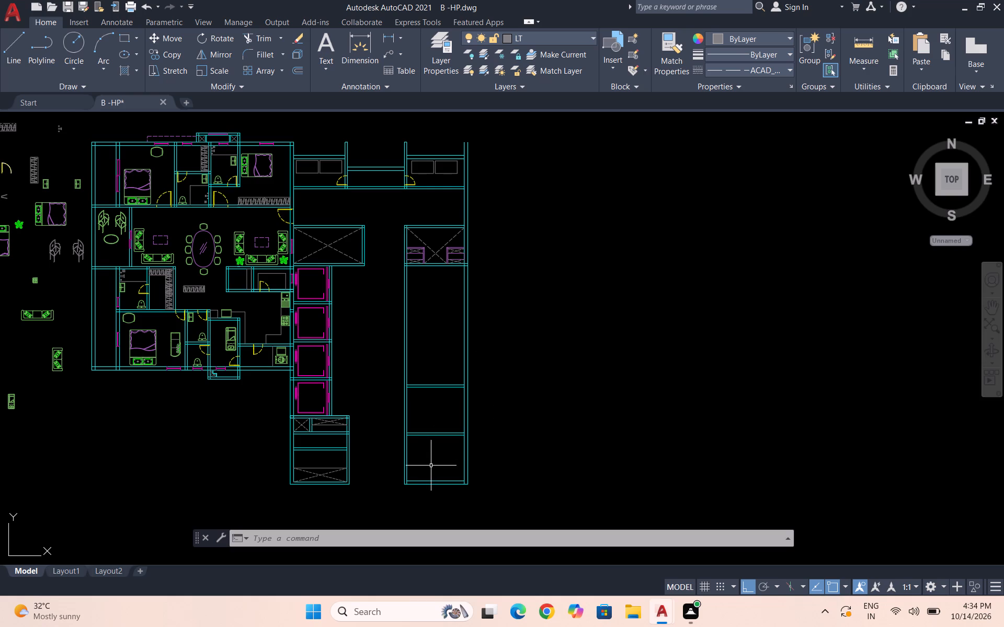
{"action": "left_click", "coordinate": [998, 307]}
{"action": "left_click_drag", "start_coordinate": [490, 390], "coordinate": [515, 294]}
{"action": "scroll", "coordinate": [475, 346], "scroll_direction": "up", "scroll_amount": 1}
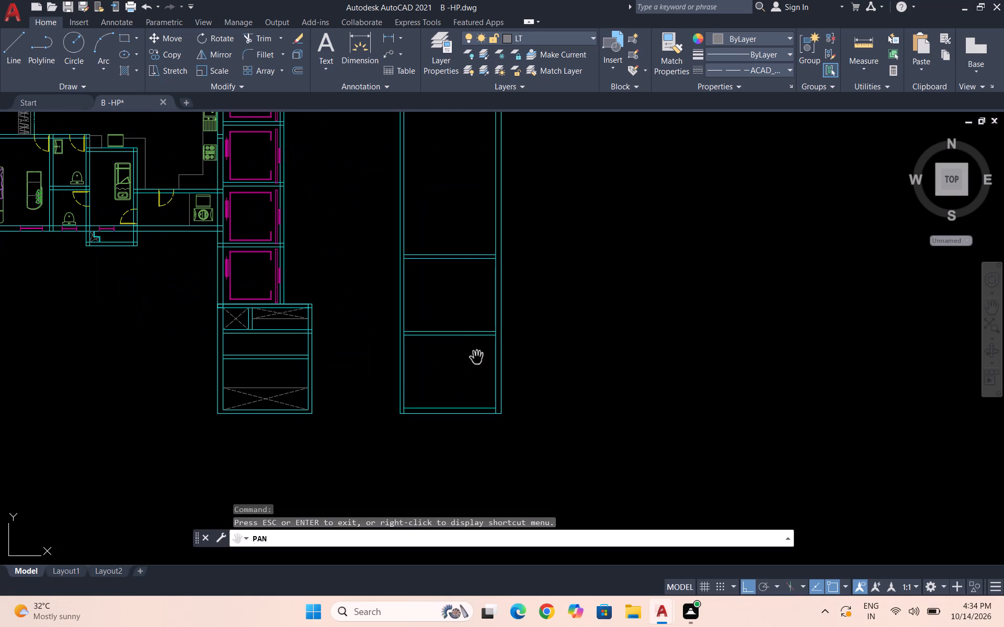
{"action": "scroll", "coordinate": [477, 358], "scroll_direction": "up", "scroll_amount": 1}
{"action": "key", "text": "Escape"}
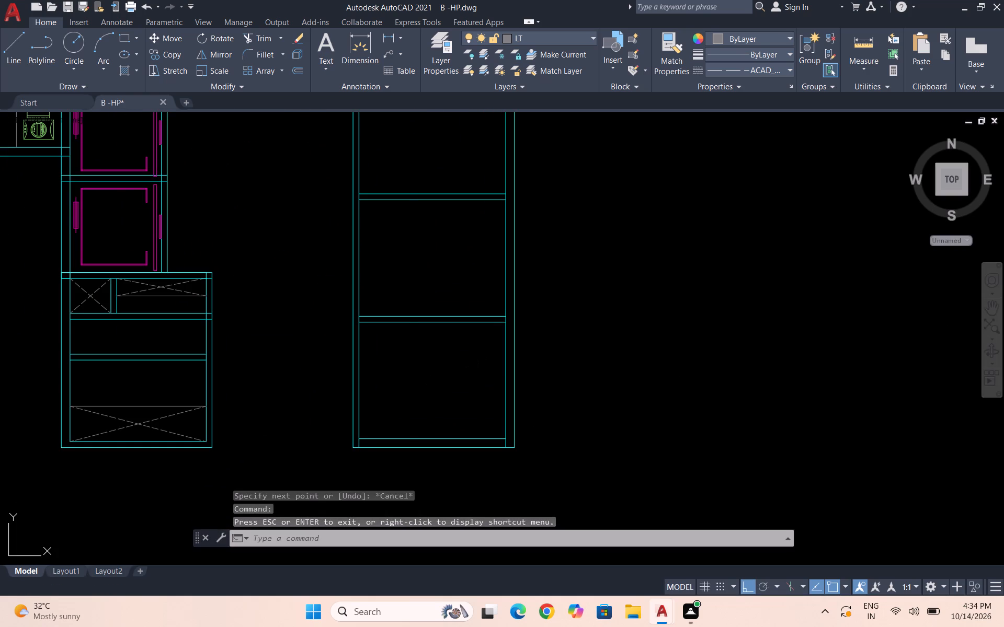
{"action": "type", "text": "tr"}
{"action": "key", "text": "Return"}
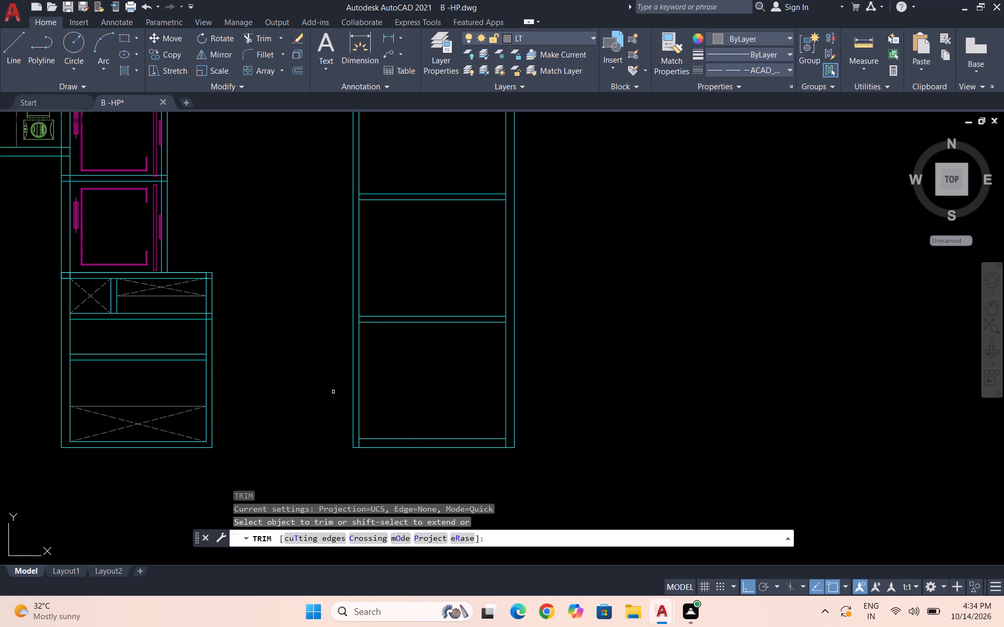
{"action": "left_click", "coordinate": [360, 388]}
{"action": "key", "text": "Escape"}
{"action": "key", "text": "Escape"}
{"action": "key", "text": "l"}
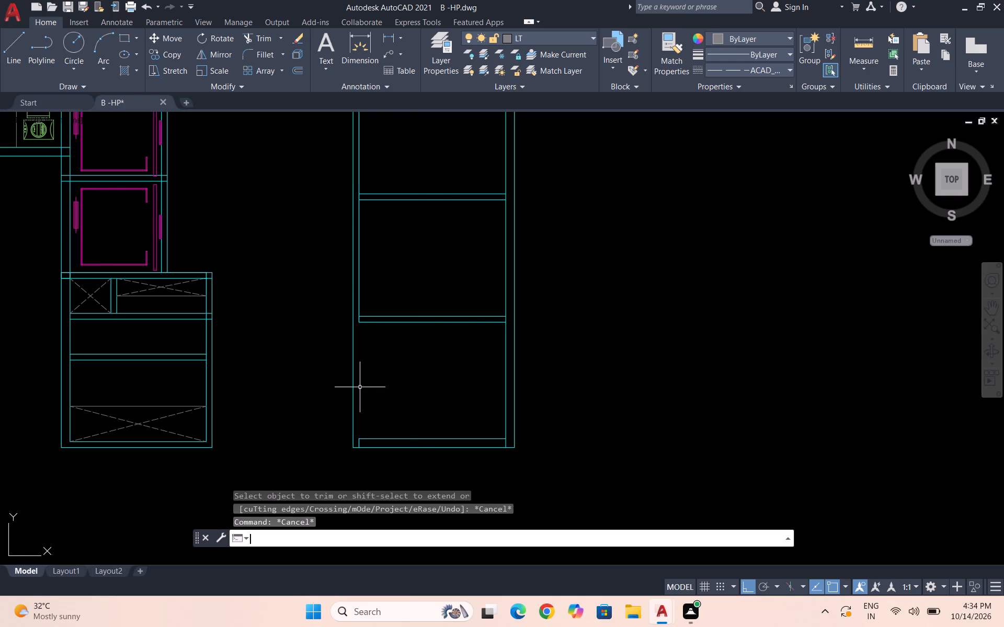
{"action": "key", "text": "Return"}
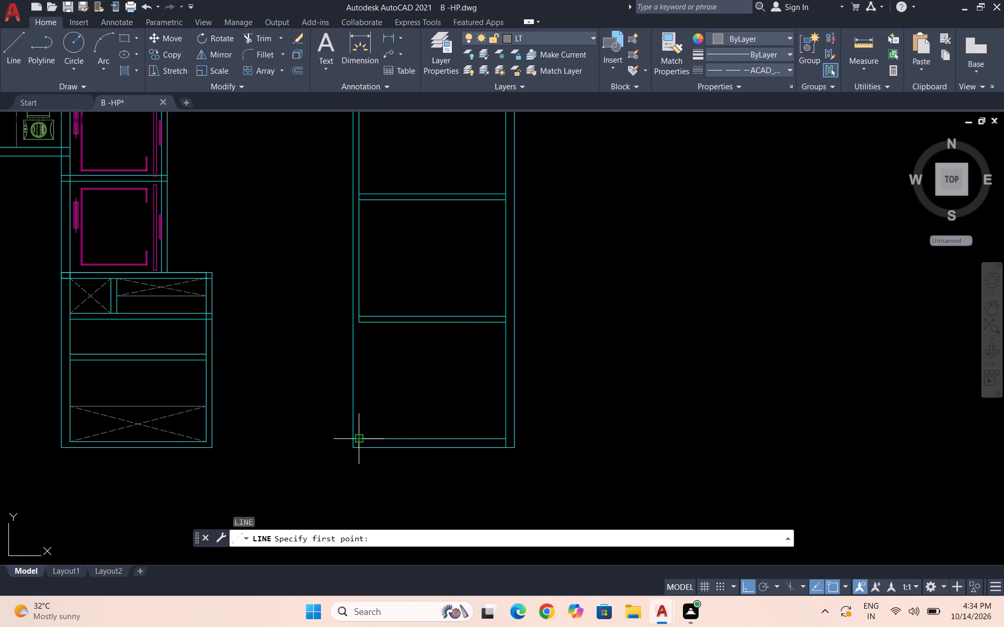
{"action": "left_click", "coordinate": [360, 438]}
{"action": "left_click", "coordinate": [359, 326]}
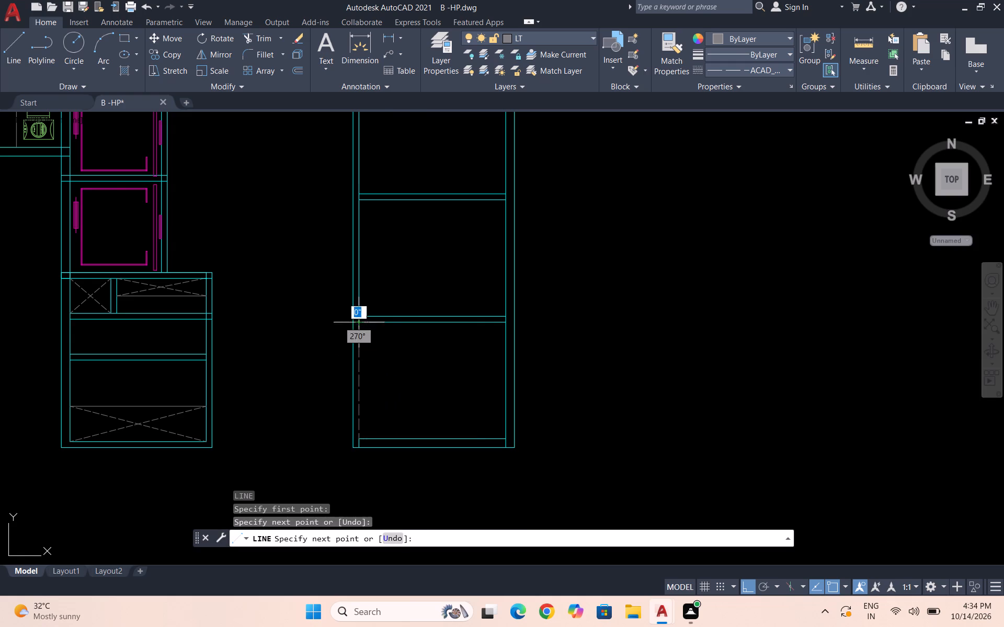
{"action": "scroll", "coordinate": [376, 339], "scroll_direction": "up", "scroll_amount": 3}
{"action": "key", "text": "Escape"}
Match the cyan wall properties from the compartment's upper wall line onto the redrawn left inner face.
{"action": "left_click", "coordinate": [359, 362]}
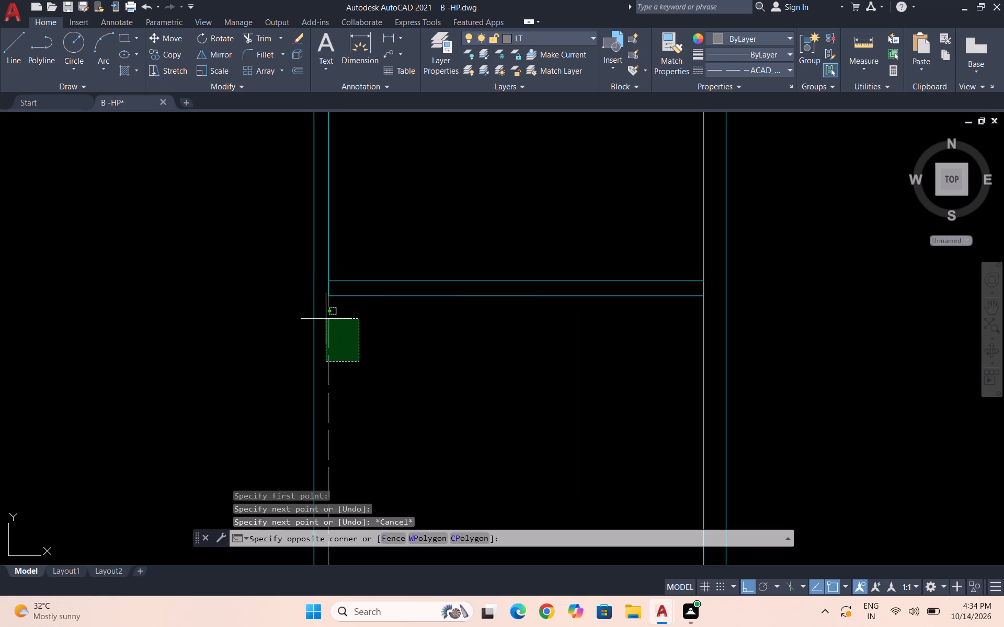
{"action": "left_click", "coordinate": [324, 318]}
{"action": "key", "text": "Escape"}
{"action": "left_click", "coordinate": [669, 67]}
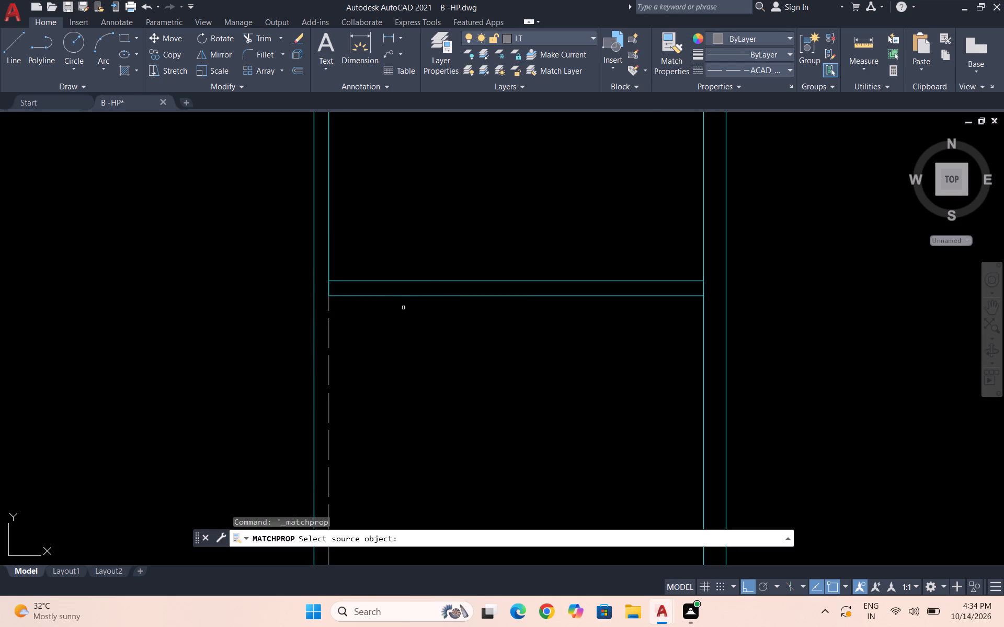
{"action": "left_click", "coordinate": [409, 297]}
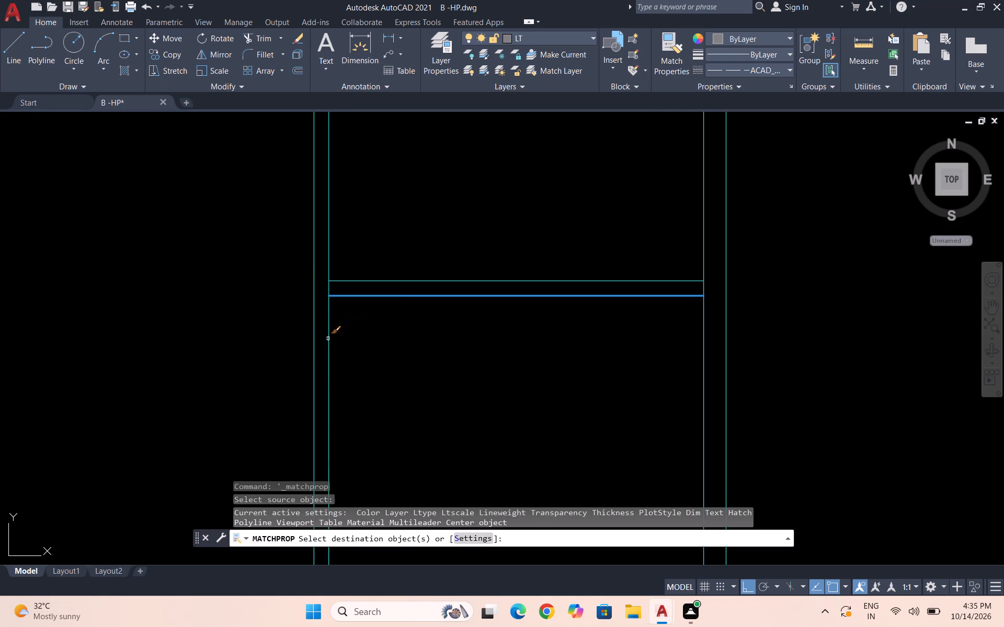
{"action": "left_click", "coordinate": [328, 339]}
{"action": "key", "text": "Escape"}
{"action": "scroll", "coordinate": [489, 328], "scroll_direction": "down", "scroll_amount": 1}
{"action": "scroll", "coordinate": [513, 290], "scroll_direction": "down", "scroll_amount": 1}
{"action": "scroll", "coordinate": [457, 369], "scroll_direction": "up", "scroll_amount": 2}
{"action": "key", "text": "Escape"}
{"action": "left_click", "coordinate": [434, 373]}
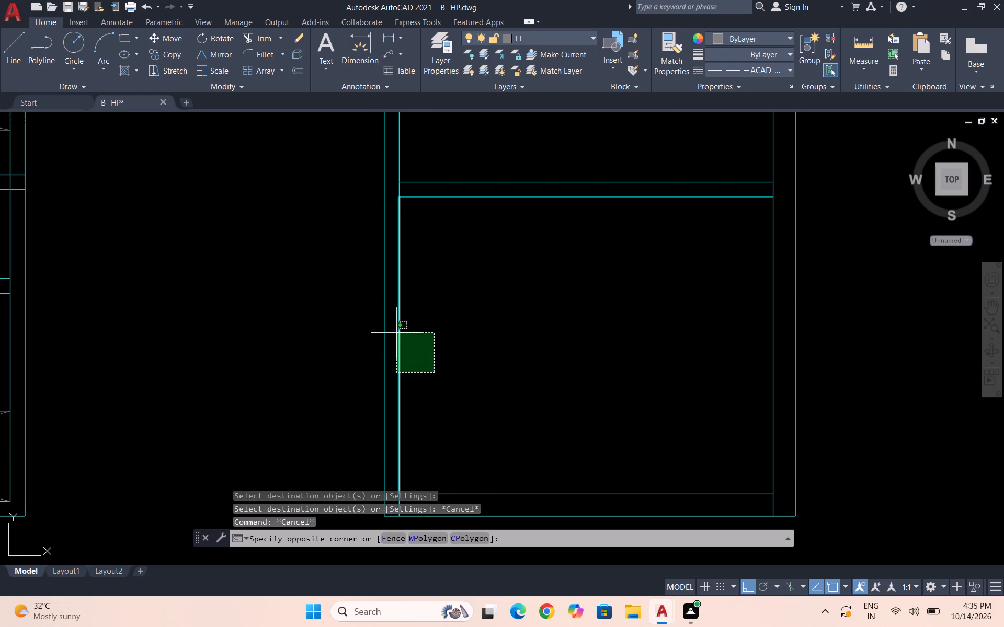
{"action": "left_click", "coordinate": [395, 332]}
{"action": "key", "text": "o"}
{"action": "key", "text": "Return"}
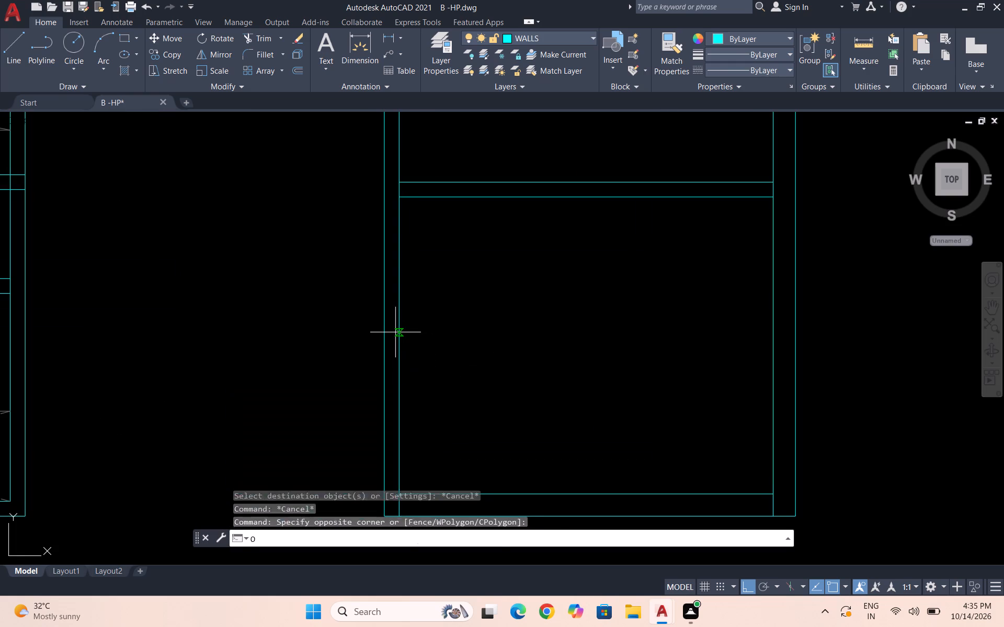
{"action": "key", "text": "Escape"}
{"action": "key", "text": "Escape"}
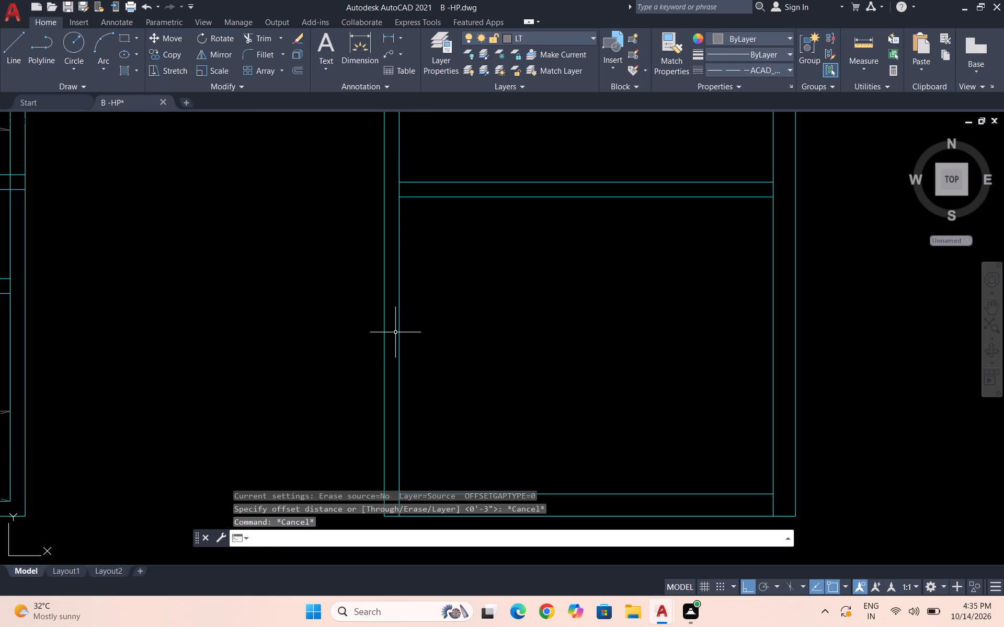
Trim away the right wall's inner face in the bottom compartment and redraw it as a separate line between the cross walls.
{"action": "type", "text": "tr"}
{"action": "key", "text": "Return"}
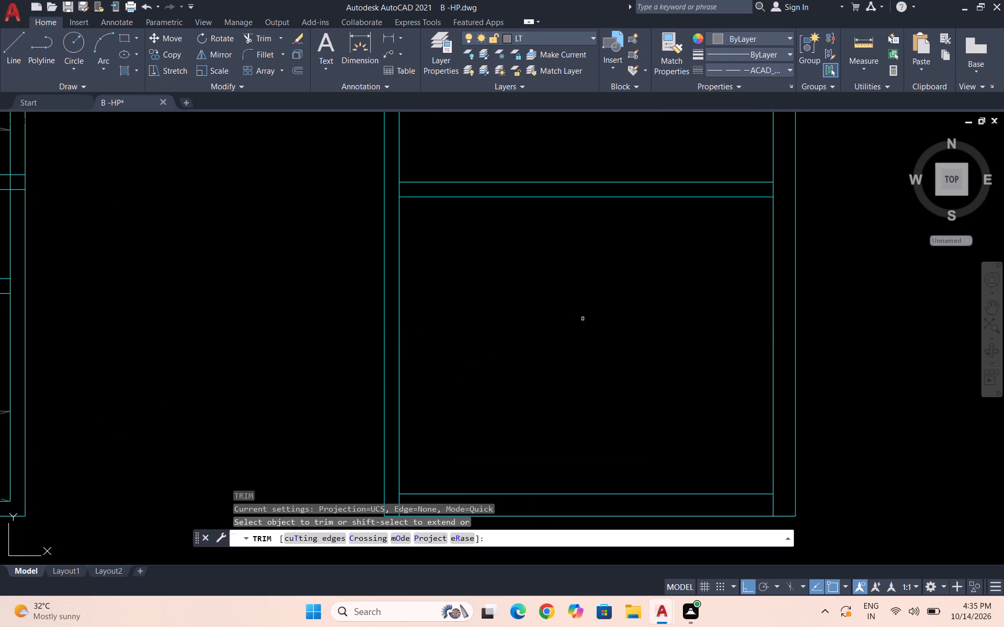
{"action": "left_click", "coordinate": [774, 334]}
{"action": "key", "text": "Escape"}
{"action": "key", "text": "l"}
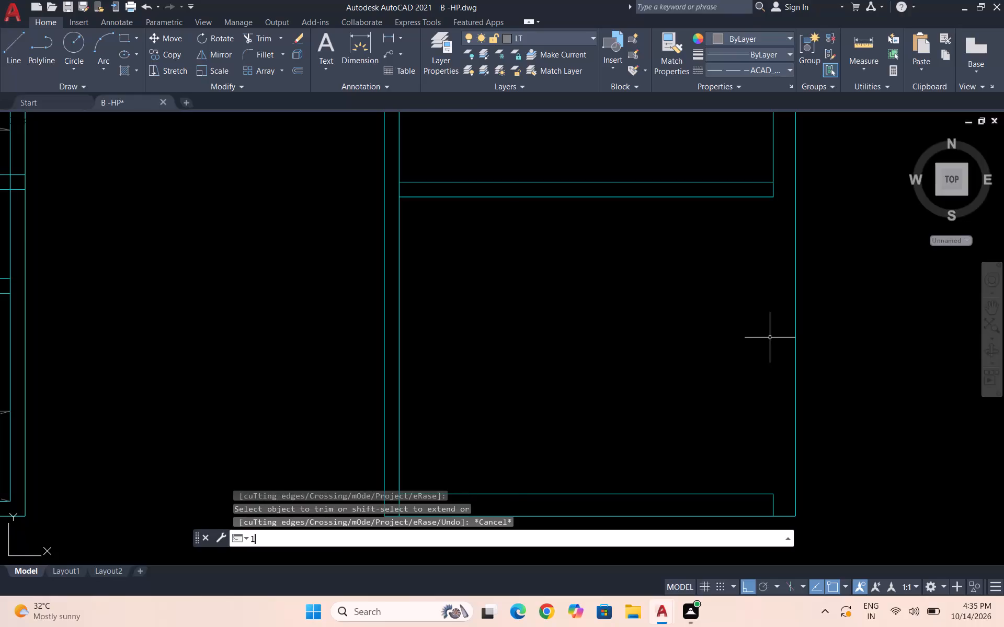
{"action": "key", "text": "Return"}
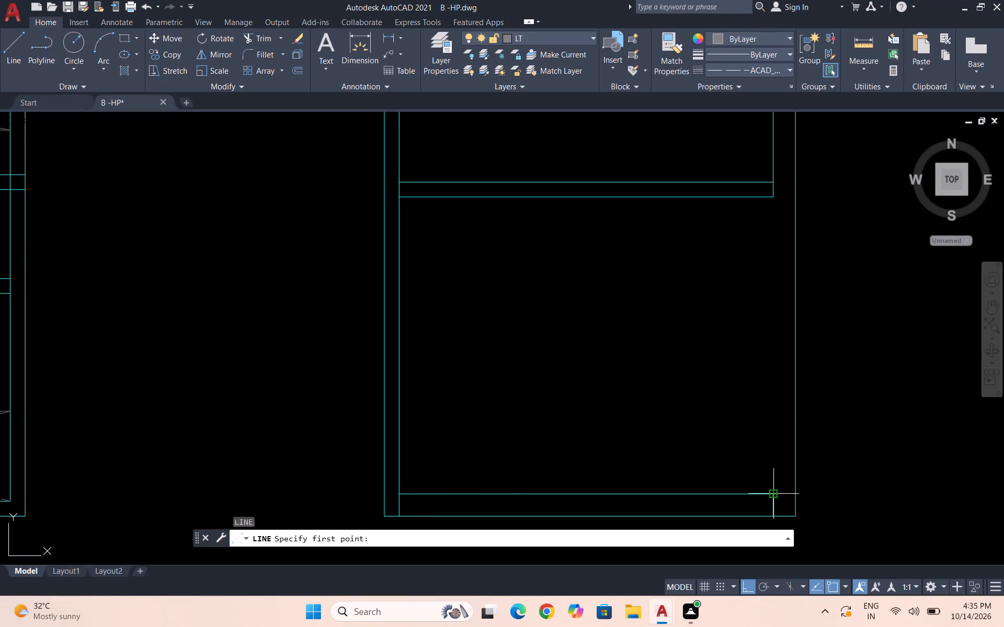
{"action": "left_click", "coordinate": [777, 494]}
{"action": "left_click", "coordinate": [772, 194]}
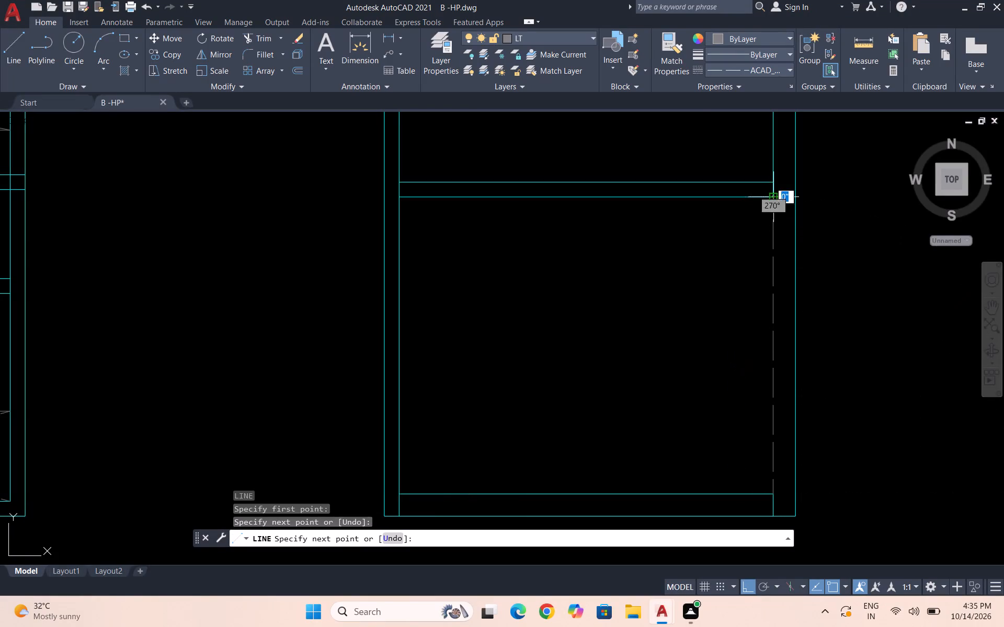
{"action": "key", "text": "Escape"}
Match the outer wall line's properties onto the redrawn right inner face of the bottom compartment.
{"action": "left_click", "coordinate": [678, 61]}
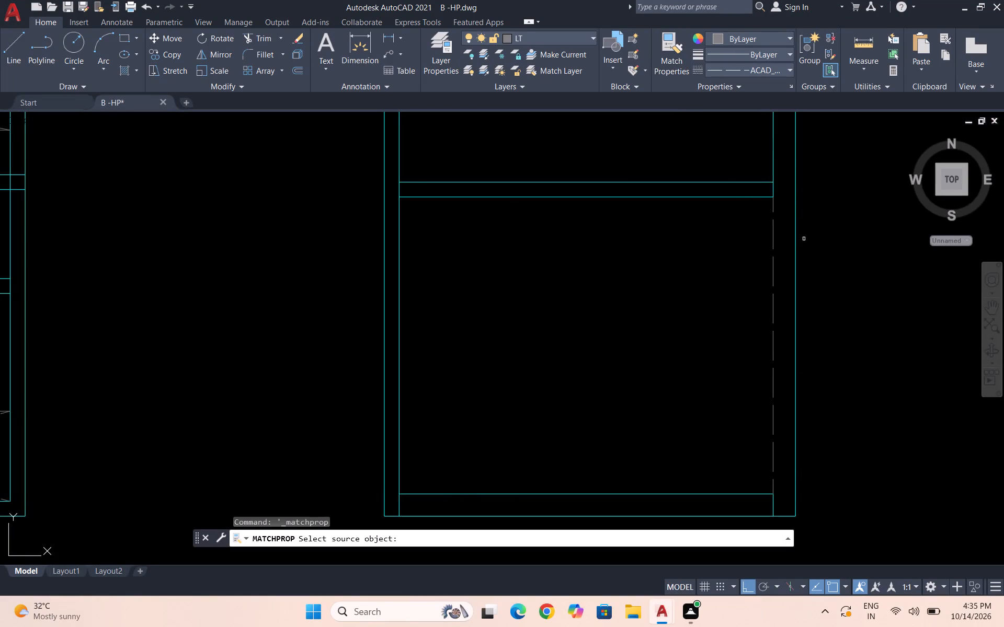
{"action": "left_click", "coordinate": [797, 251]}
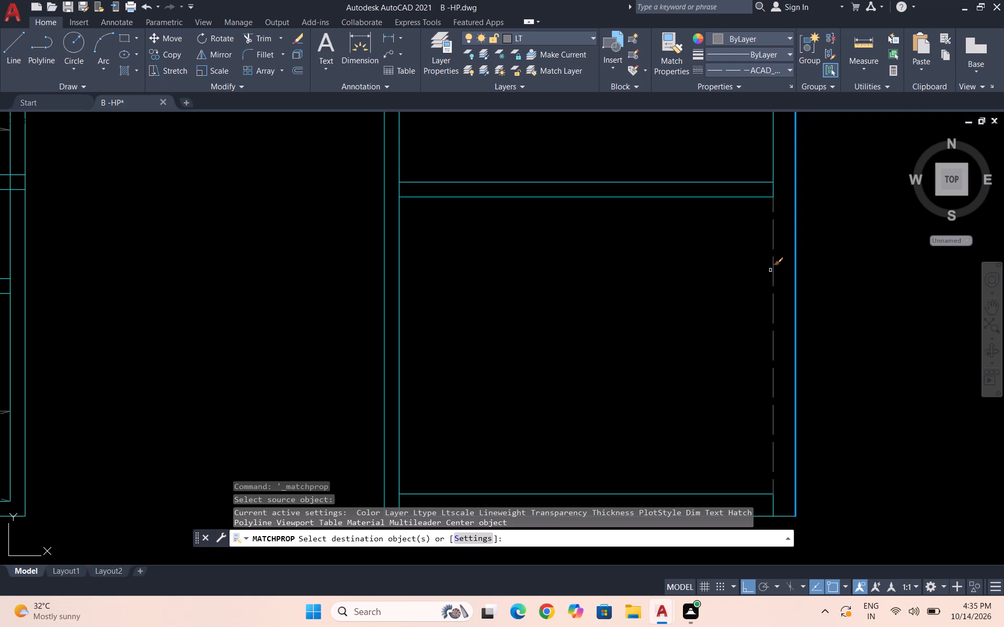
{"action": "left_click", "coordinate": [775, 273]}
{"action": "left_click", "coordinate": [762, 269]}
{"action": "key", "text": "Escape"}
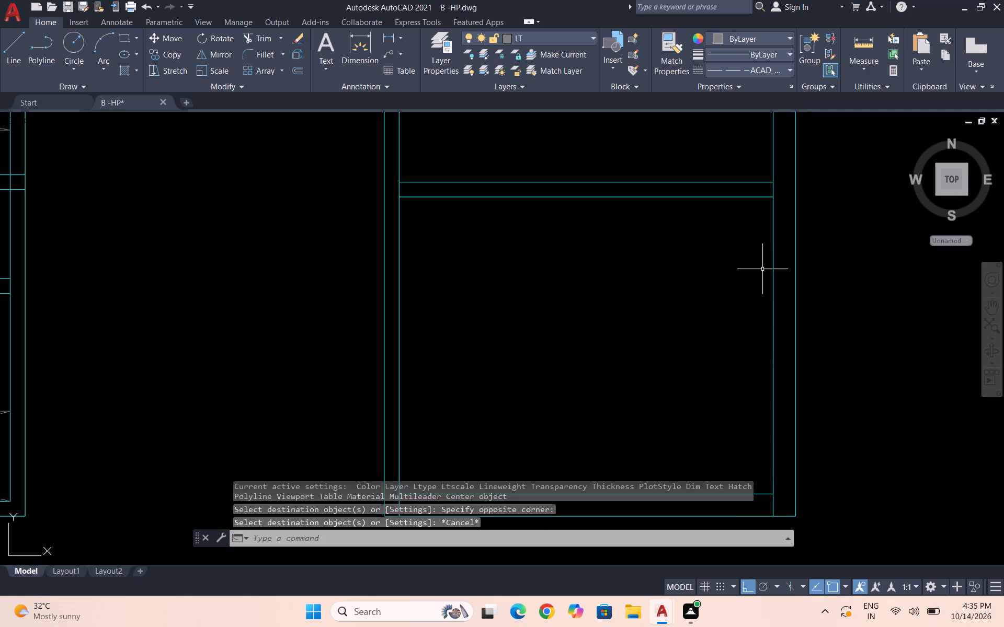
Form a vertical partition by offsetting the right inner face 8' into the bottom compartment and that copy 6" further toward the left wall.
{"action": "key", "text": "o"}
{"action": "key", "text": "Return"}
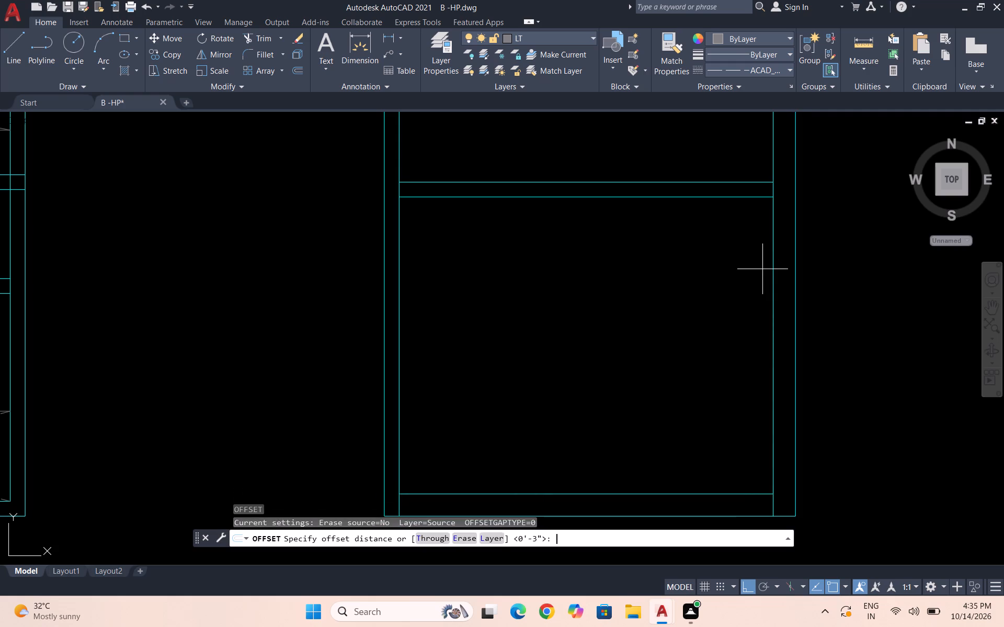
{"action": "type", "text": "8'"}
{"action": "key", "text": "Return"}
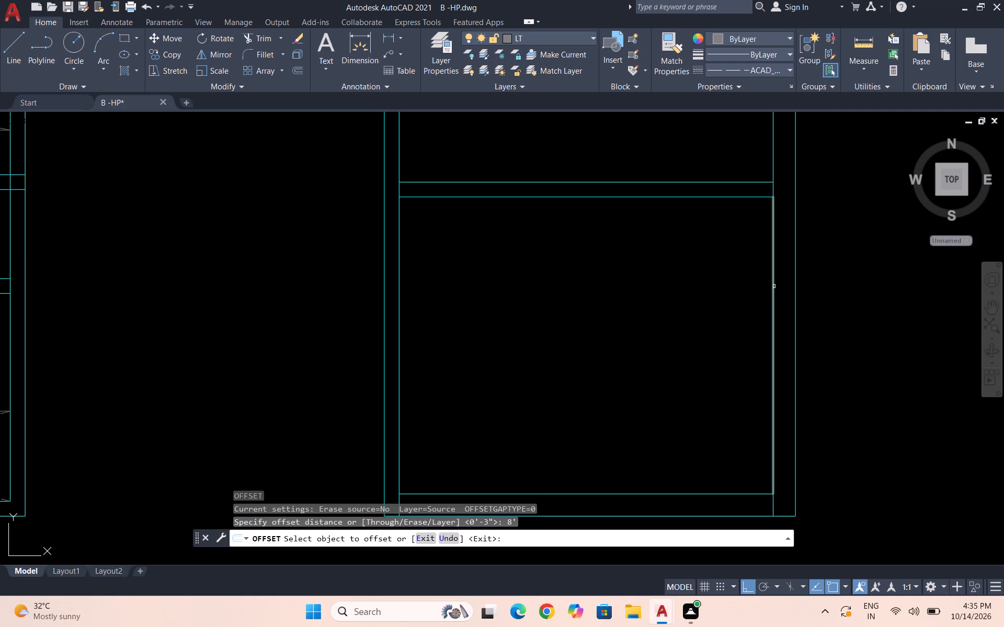
{"action": "left_click", "coordinate": [771, 285]}
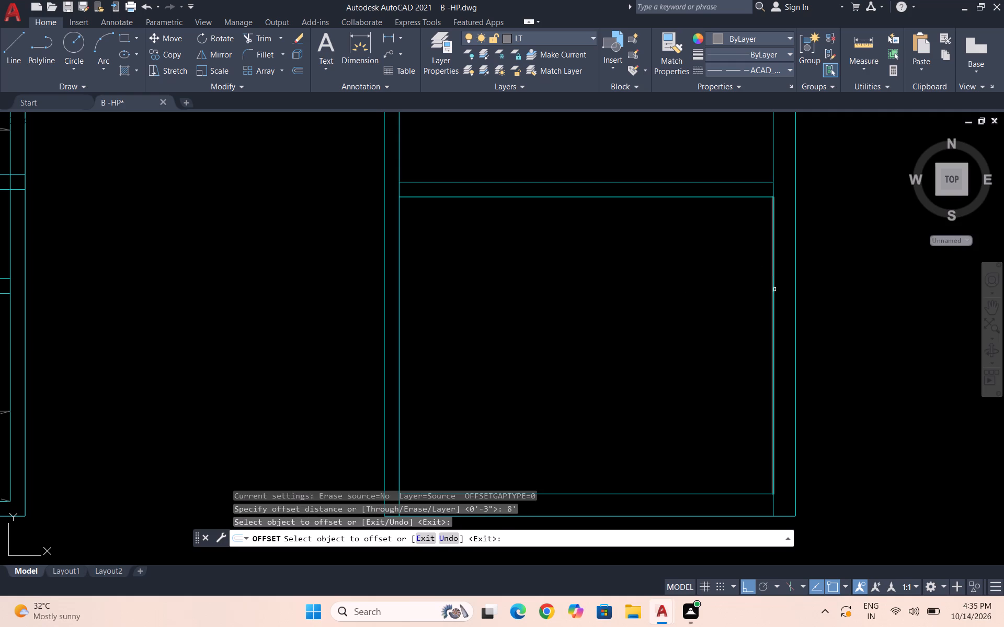
{"action": "left_click", "coordinate": [774, 289]}
{"action": "left_click", "coordinate": [691, 298]}
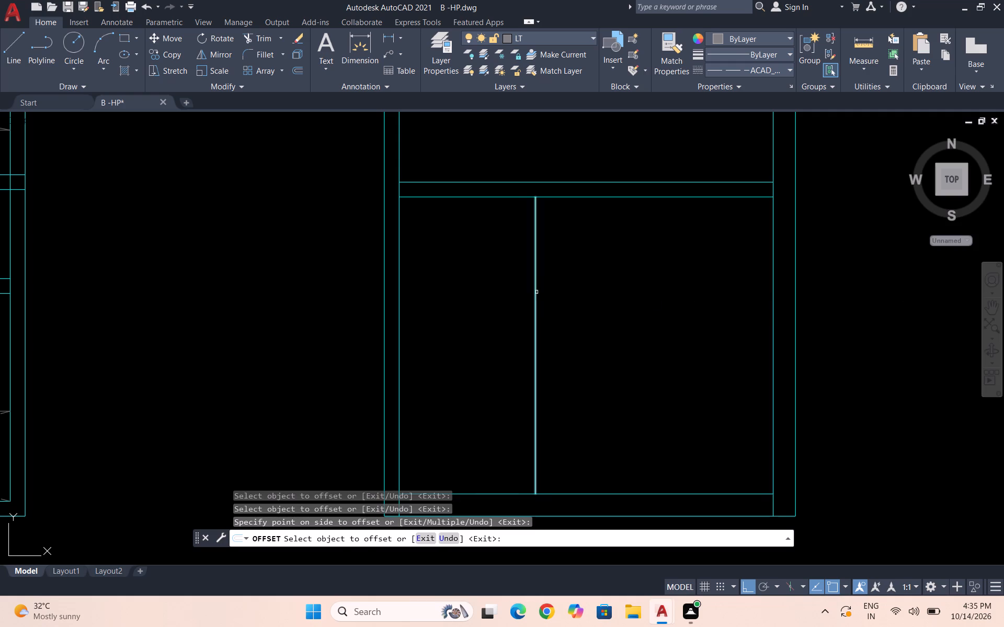
{"action": "left_click", "coordinate": [537, 292]}
{"action": "type", "text": "6\""}
{"action": "key", "text": "Return"}
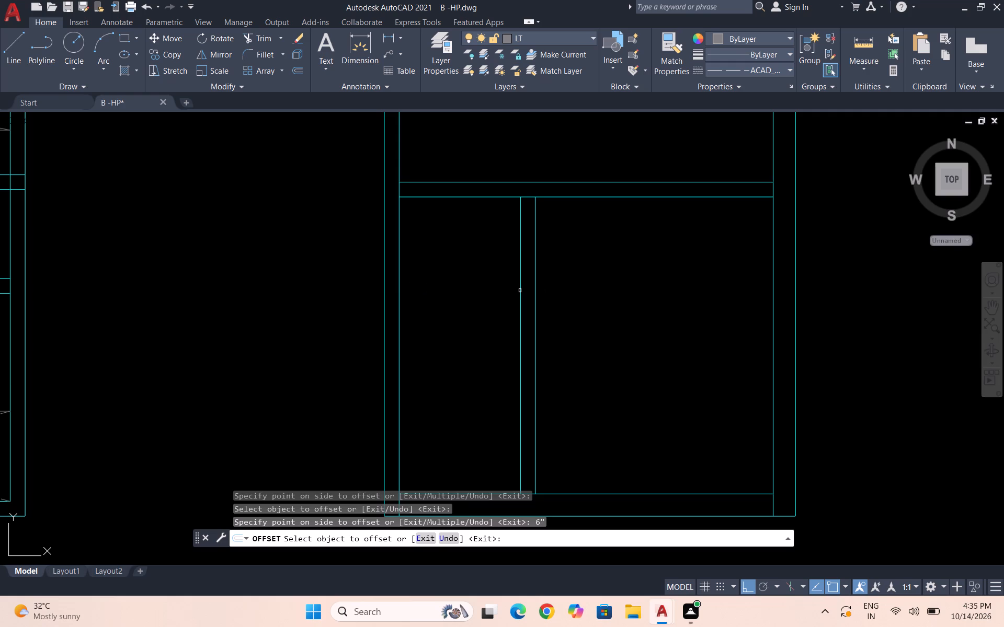
{"action": "key", "text": "Escape"}
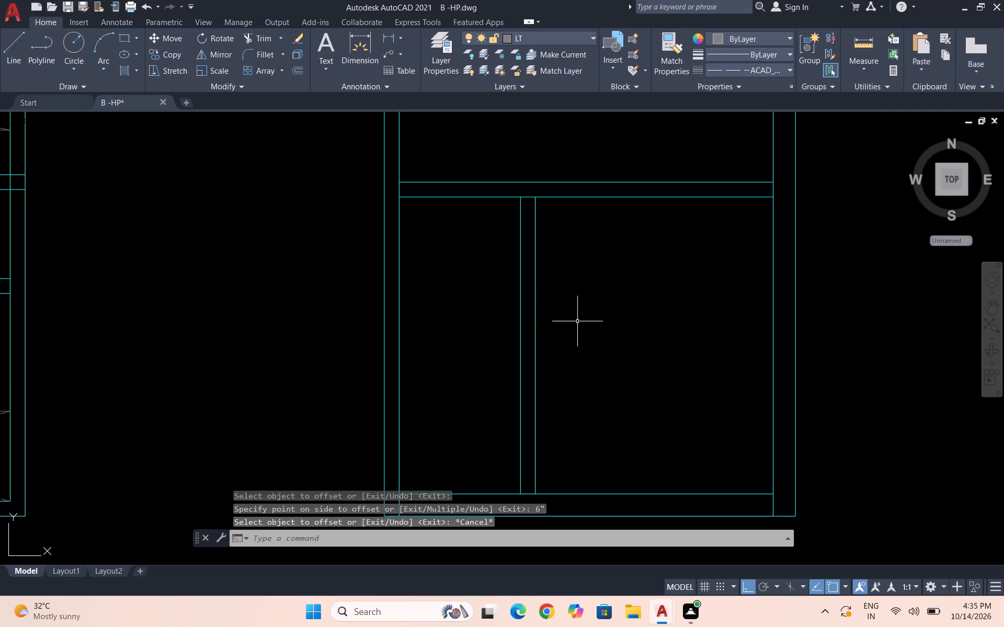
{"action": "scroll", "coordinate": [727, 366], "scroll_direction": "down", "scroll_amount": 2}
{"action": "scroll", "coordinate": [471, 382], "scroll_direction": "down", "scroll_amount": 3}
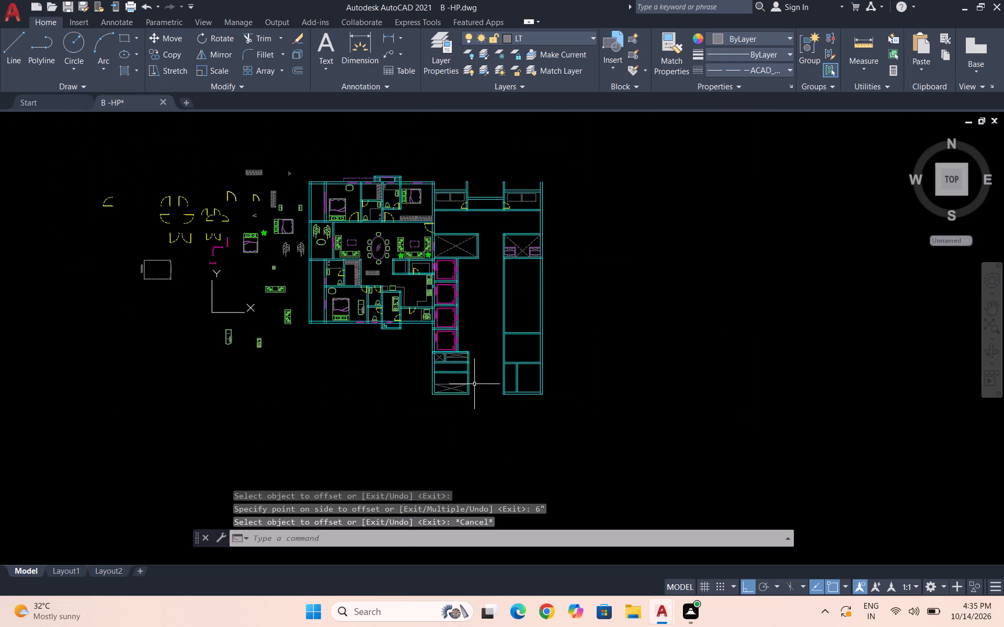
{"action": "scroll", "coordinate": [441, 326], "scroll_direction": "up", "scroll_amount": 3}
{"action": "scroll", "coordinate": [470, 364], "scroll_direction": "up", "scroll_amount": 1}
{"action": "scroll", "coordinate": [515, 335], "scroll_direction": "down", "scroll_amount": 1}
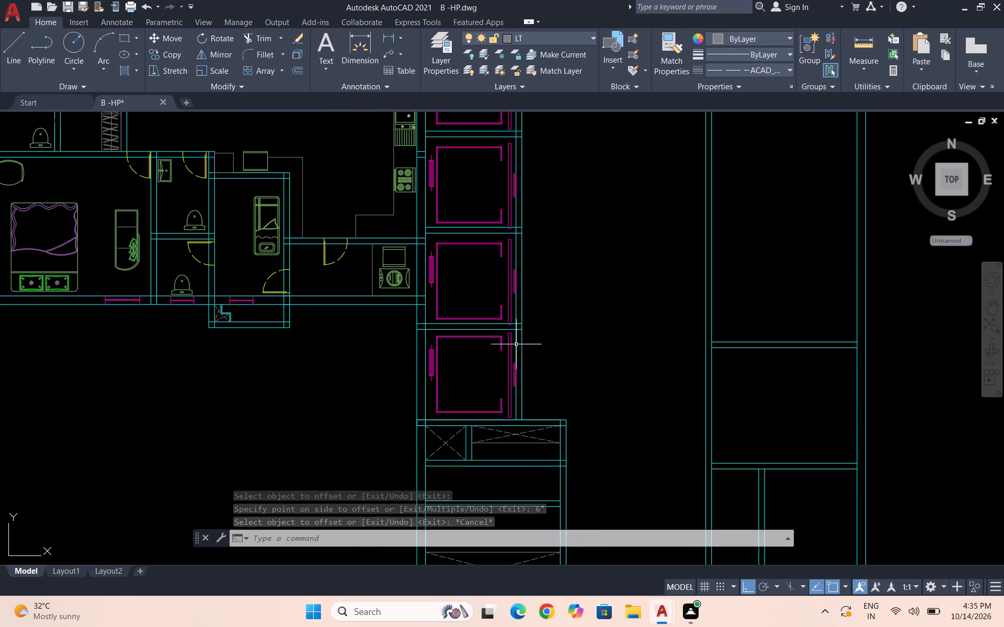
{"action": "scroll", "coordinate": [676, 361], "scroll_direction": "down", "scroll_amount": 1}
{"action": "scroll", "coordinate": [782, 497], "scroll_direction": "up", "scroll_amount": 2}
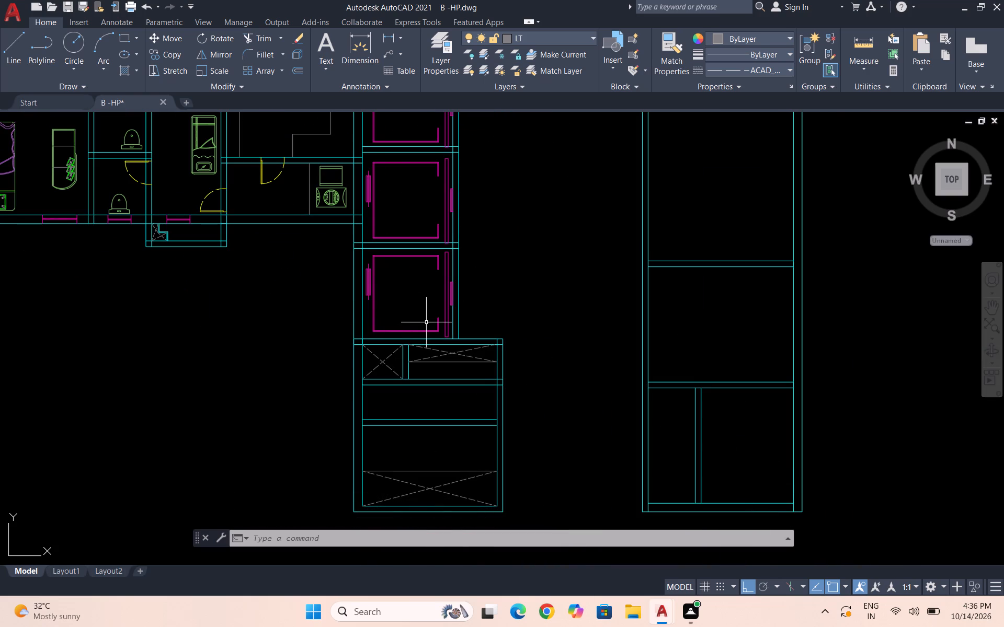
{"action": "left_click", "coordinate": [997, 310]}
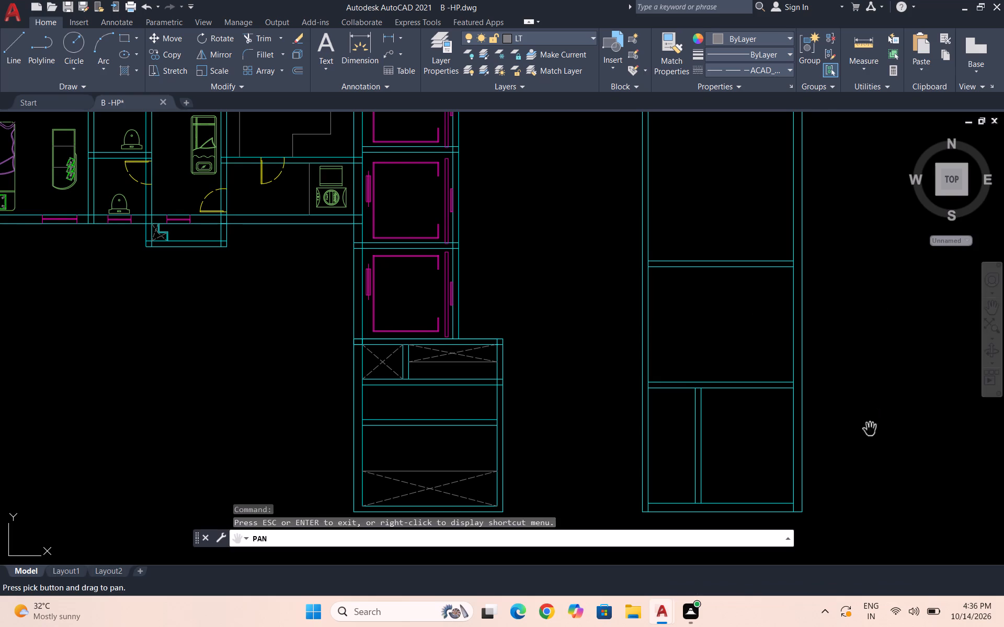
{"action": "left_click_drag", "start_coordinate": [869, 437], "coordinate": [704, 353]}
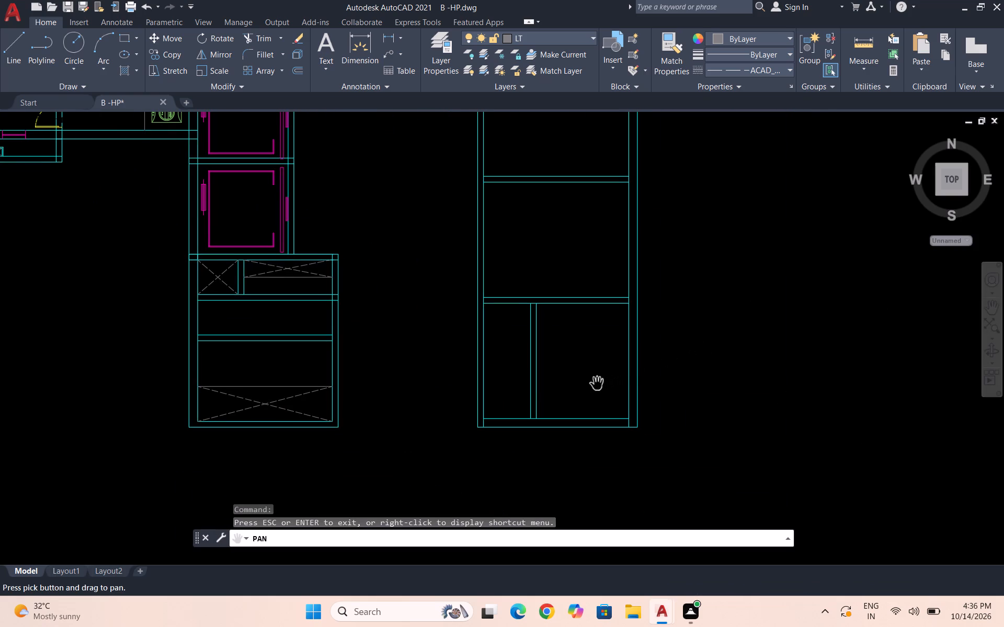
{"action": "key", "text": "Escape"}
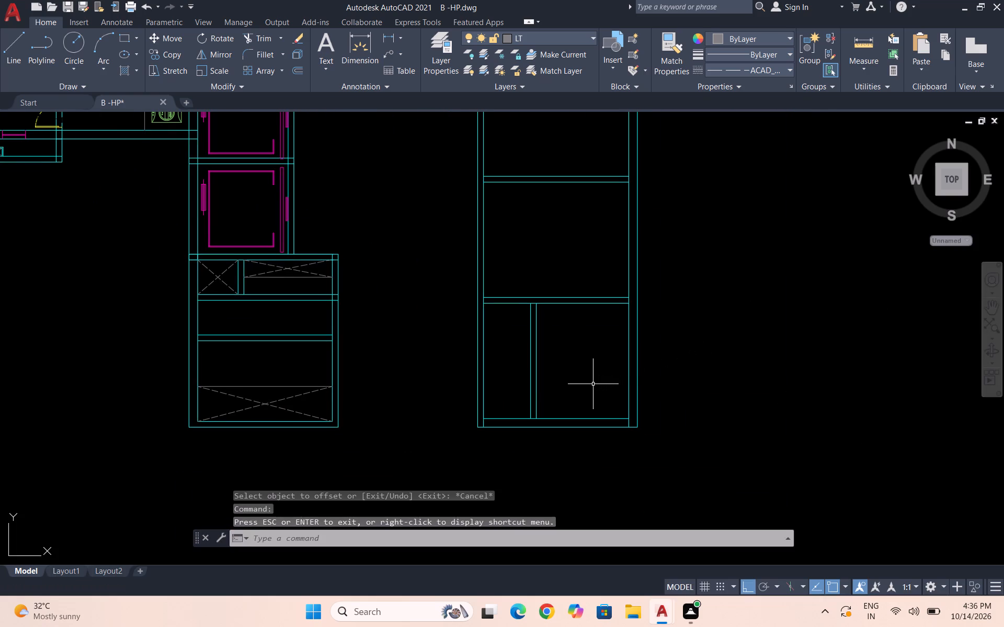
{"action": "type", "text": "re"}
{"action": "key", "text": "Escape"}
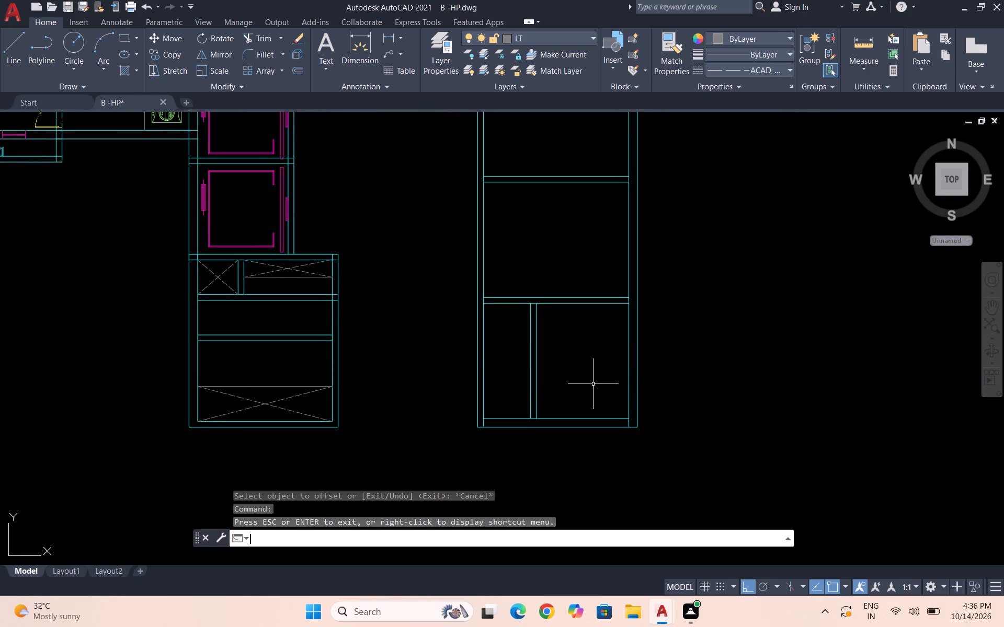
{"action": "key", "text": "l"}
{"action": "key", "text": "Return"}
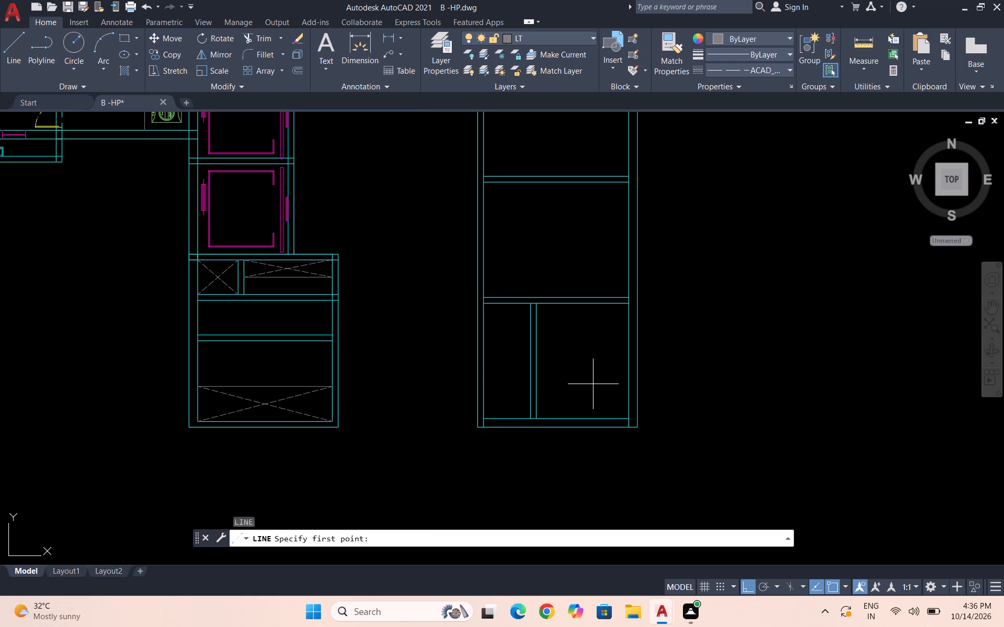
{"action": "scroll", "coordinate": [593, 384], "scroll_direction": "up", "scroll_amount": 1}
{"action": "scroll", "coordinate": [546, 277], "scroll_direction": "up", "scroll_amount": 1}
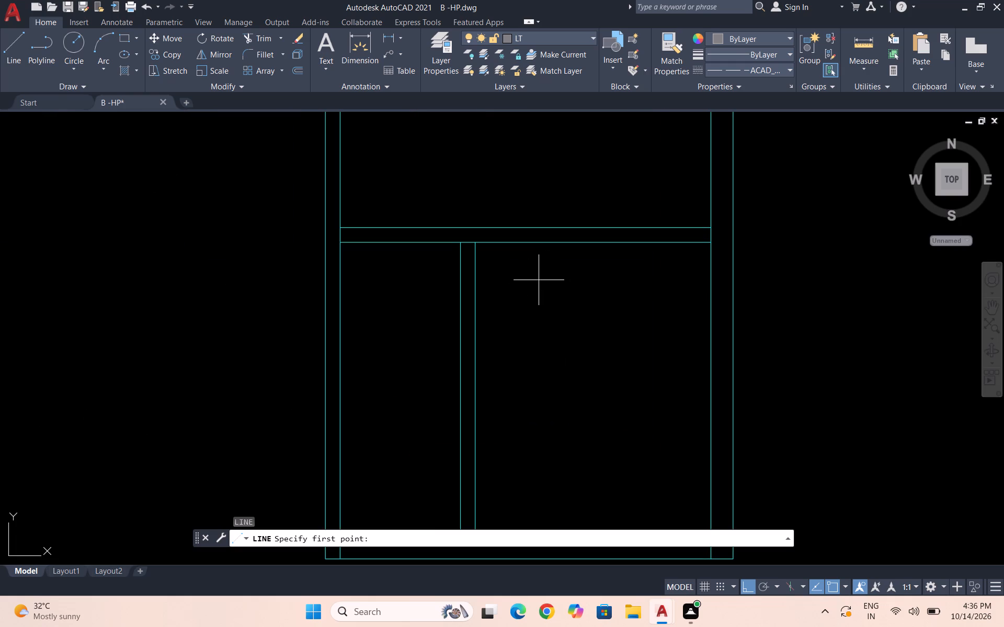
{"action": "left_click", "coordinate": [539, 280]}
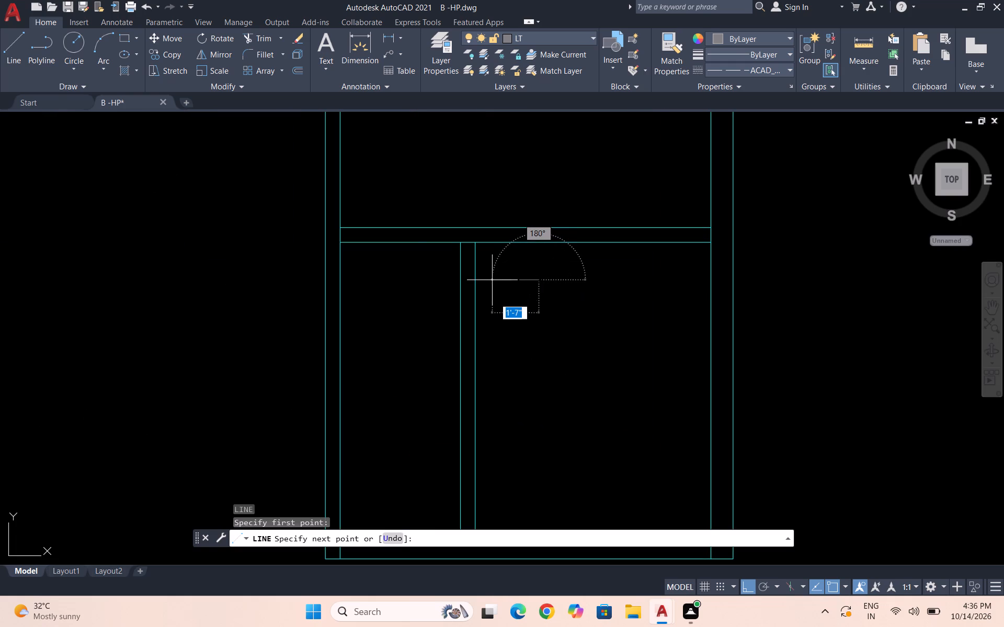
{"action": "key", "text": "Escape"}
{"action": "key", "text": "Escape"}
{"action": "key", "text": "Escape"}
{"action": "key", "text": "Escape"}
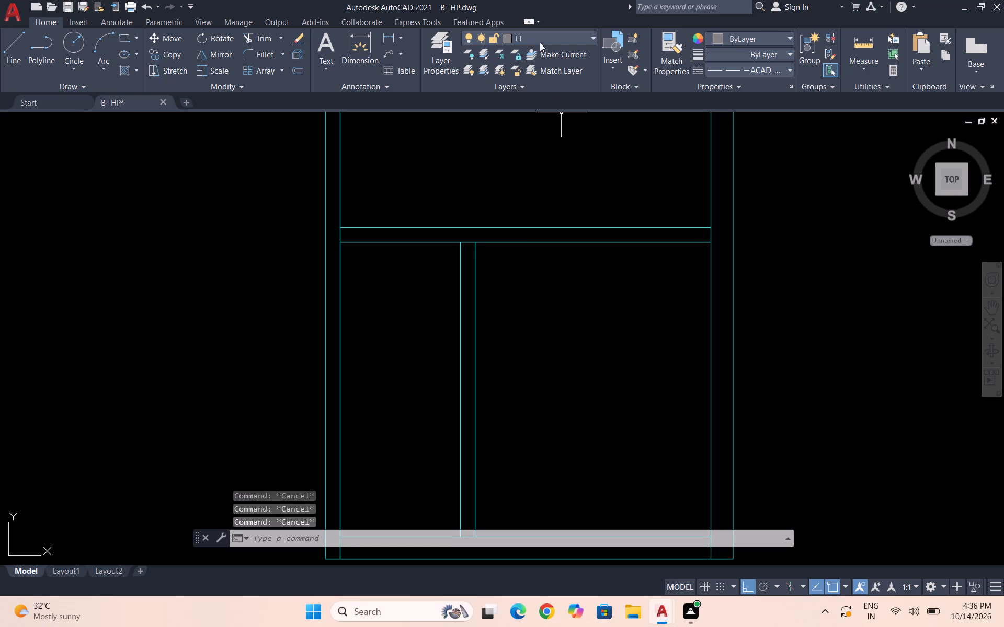
Make WINDOWS the current layer.
{"action": "left_click", "coordinate": [540, 42]}
{"action": "left_click", "coordinate": [548, 91]}
{"action": "scroll", "coordinate": [573, 218], "scroll_direction": "down", "scroll_amount": 2}
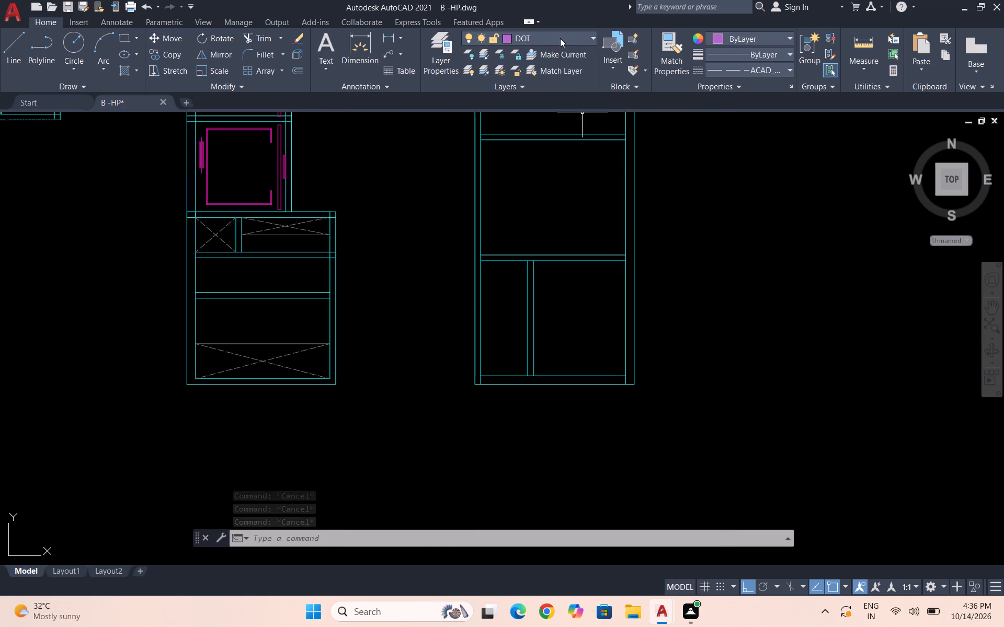
{"action": "left_click", "coordinate": [560, 38]}
{"action": "left_click", "coordinate": [569, 180]}
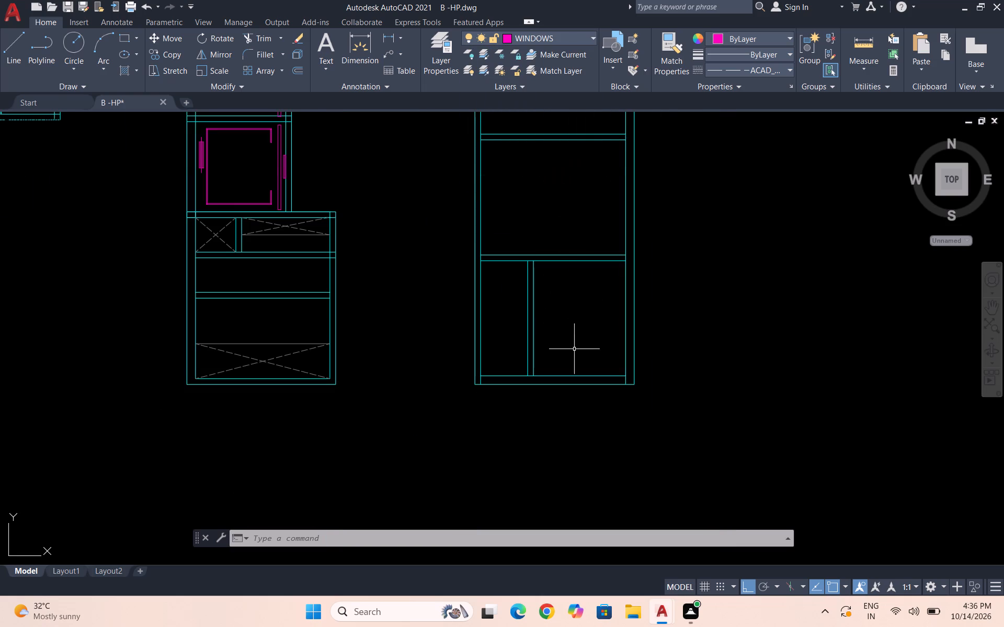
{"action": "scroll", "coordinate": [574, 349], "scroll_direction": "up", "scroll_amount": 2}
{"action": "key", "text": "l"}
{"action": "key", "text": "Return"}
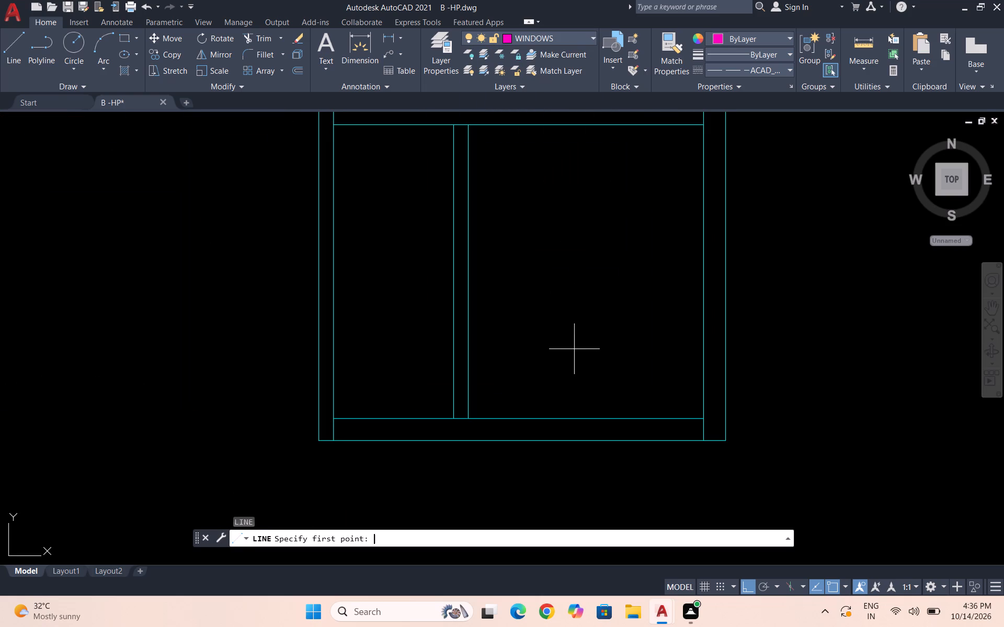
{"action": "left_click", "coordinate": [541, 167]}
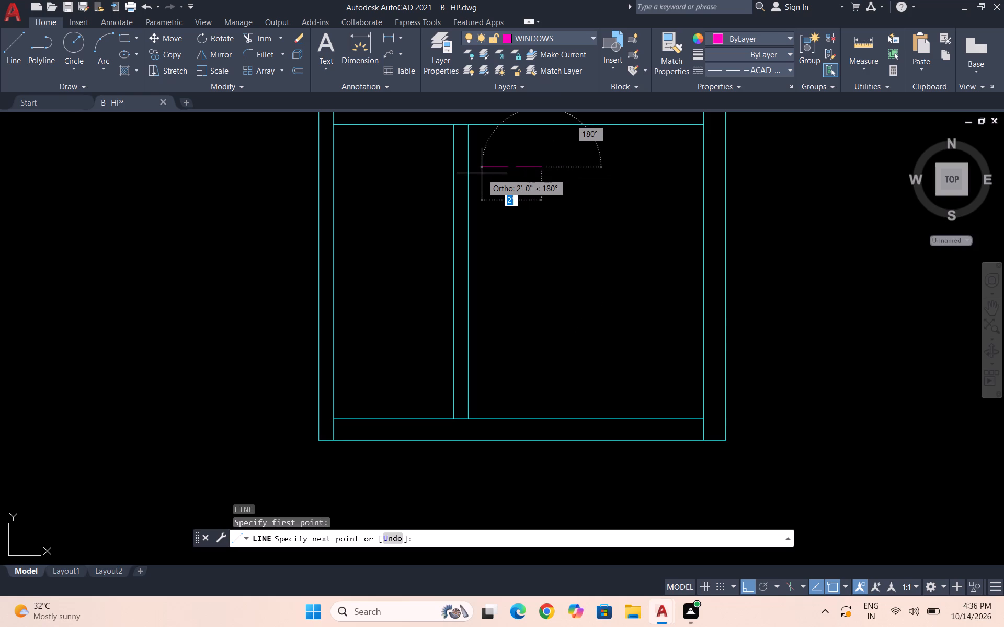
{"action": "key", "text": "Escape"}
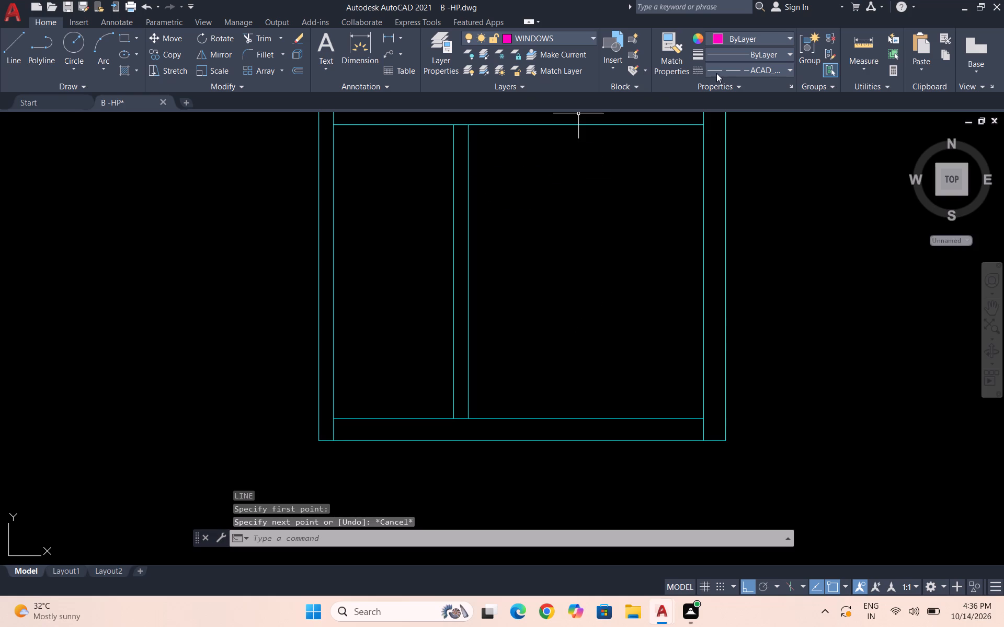
Set the current linetype to ByLayer.
{"action": "left_click", "coordinate": [720, 72]}
{"action": "left_click", "coordinate": [722, 87]}
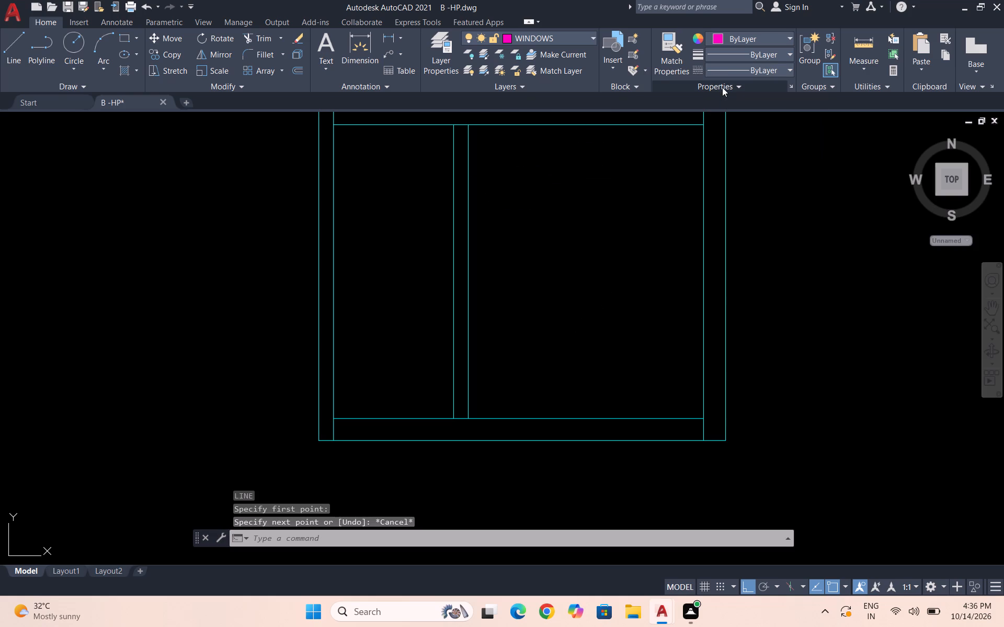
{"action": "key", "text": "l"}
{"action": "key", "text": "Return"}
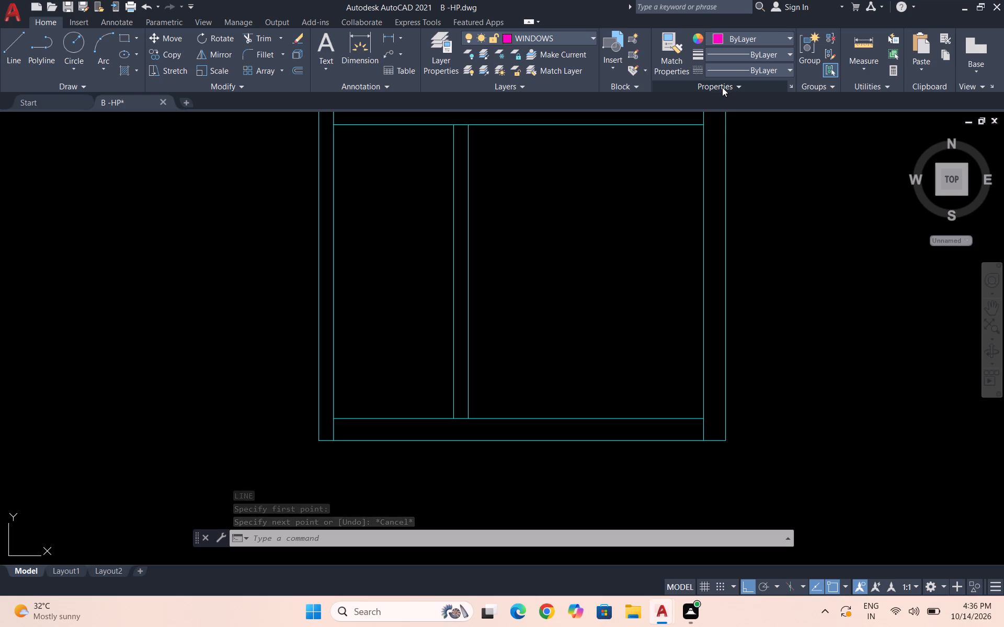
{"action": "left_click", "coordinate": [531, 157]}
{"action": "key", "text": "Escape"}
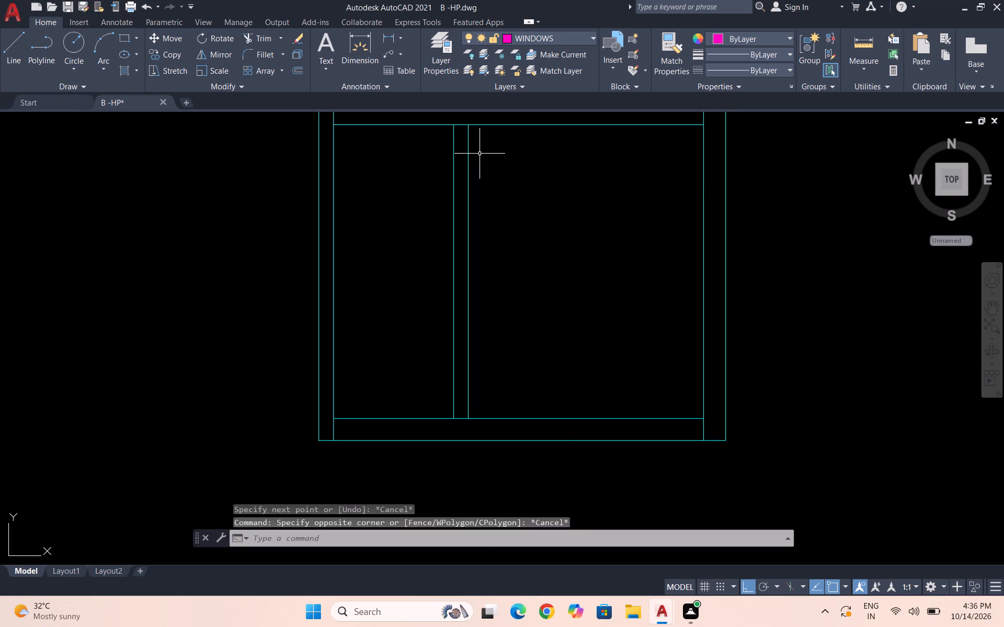
Draw the lift car's short upper-left front return and full left side as lines inside the bottom compartment, right of the partition.
{"action": "key", "text": "l"}
{"action": "key", "text": "Return"}
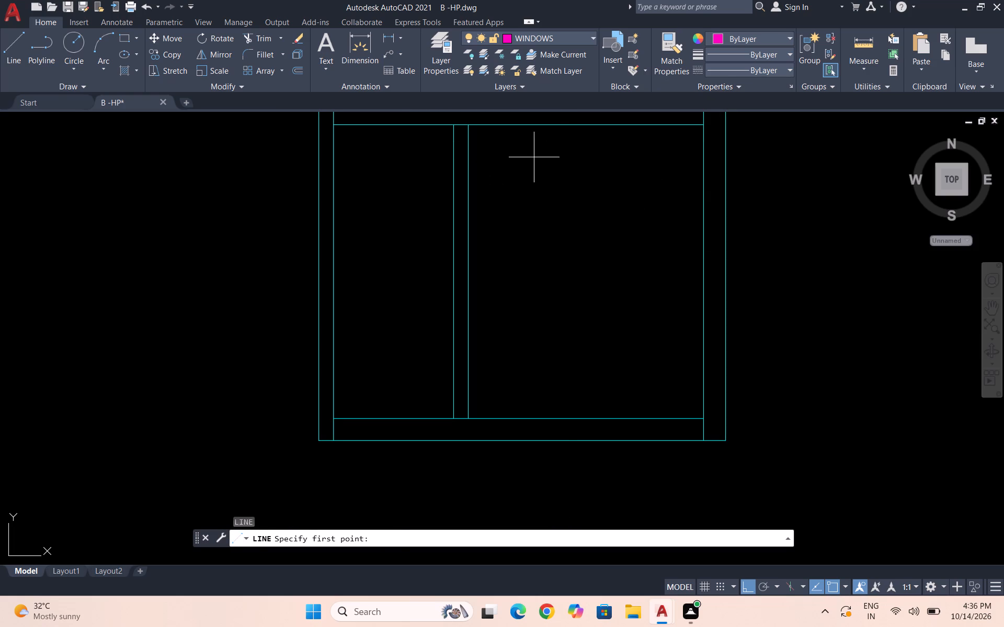
{"action": "left_click", "coordinate": [532, 157]}
{"action": "left_click", "coordinate": [484, 152]}
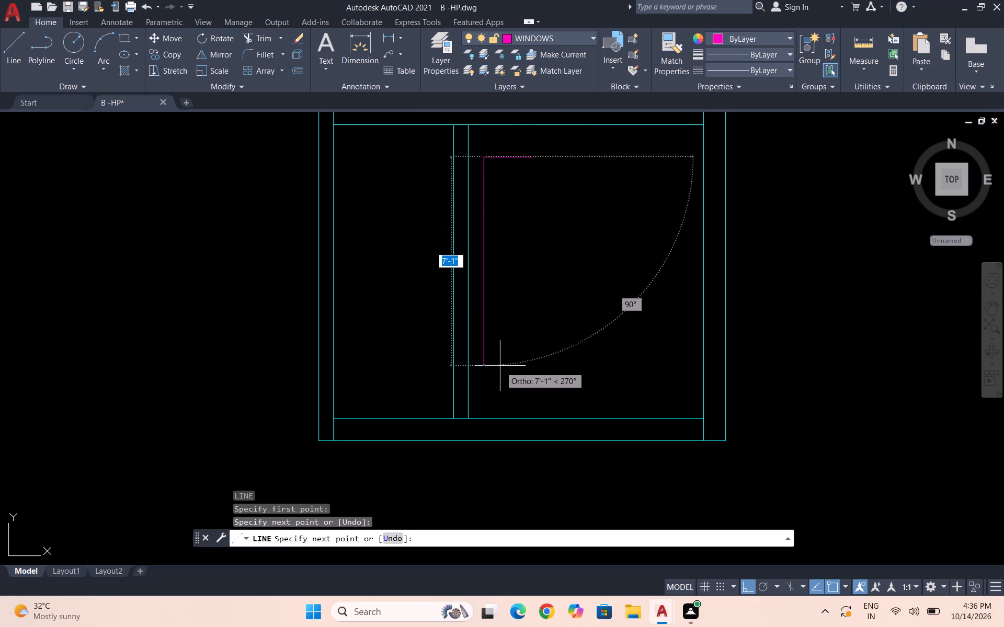
{"action": "left_click", "coordinate": [493, 387]}
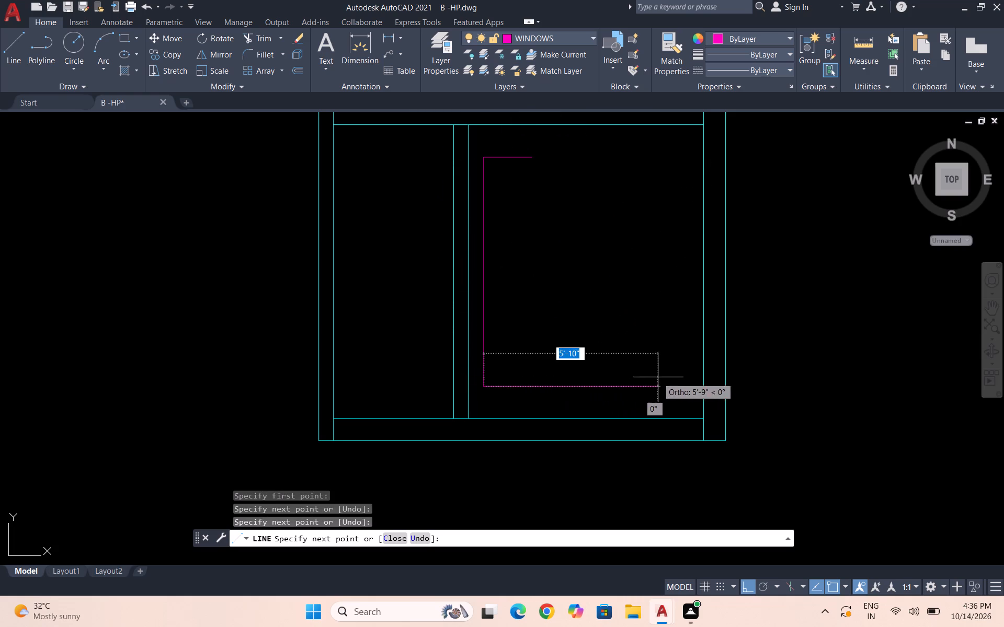
{"action": "key", "text": "Escape"}
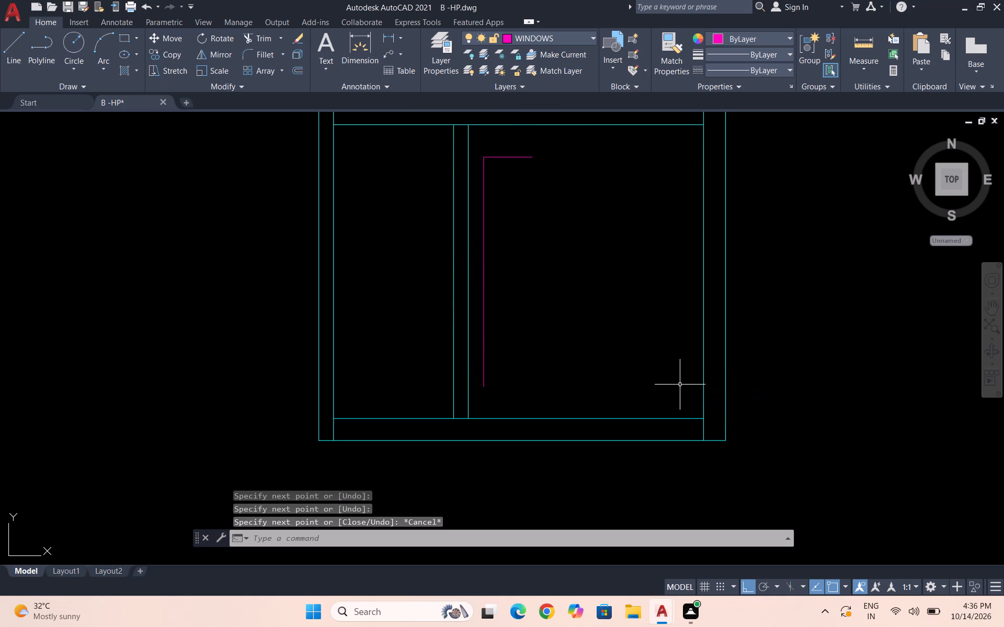
Mirror the two lift car lines about the compartment's vertical centre line, keeping the originals.
{"action": "left_click", "coordinate": [568, 229]}
{"action": "left_click", "coordinate": [483, 133]}
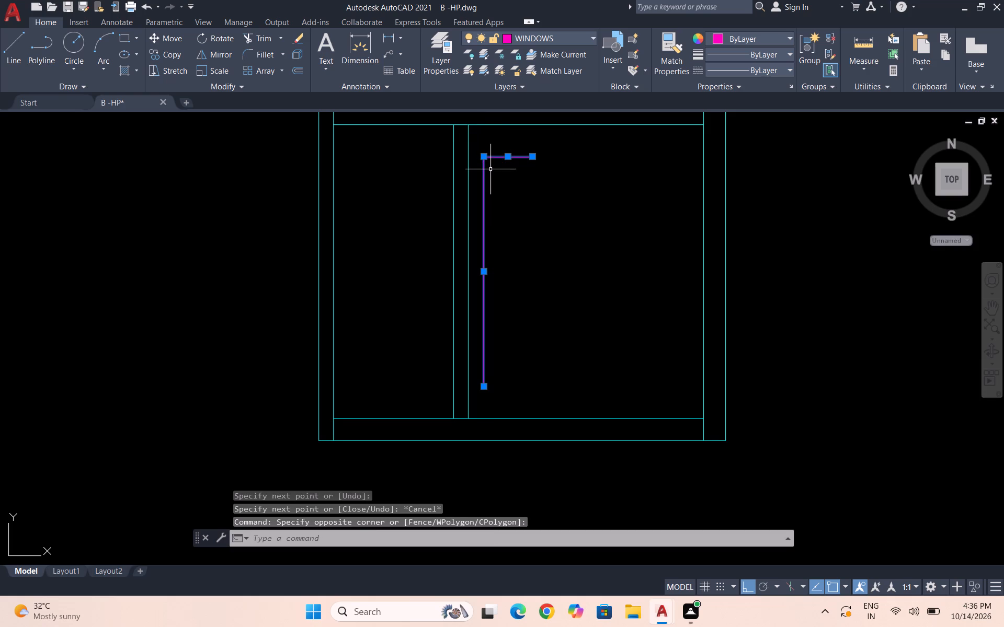
{"action": "type", "text": "mi"}
{"action": "key", "text": "Return"}
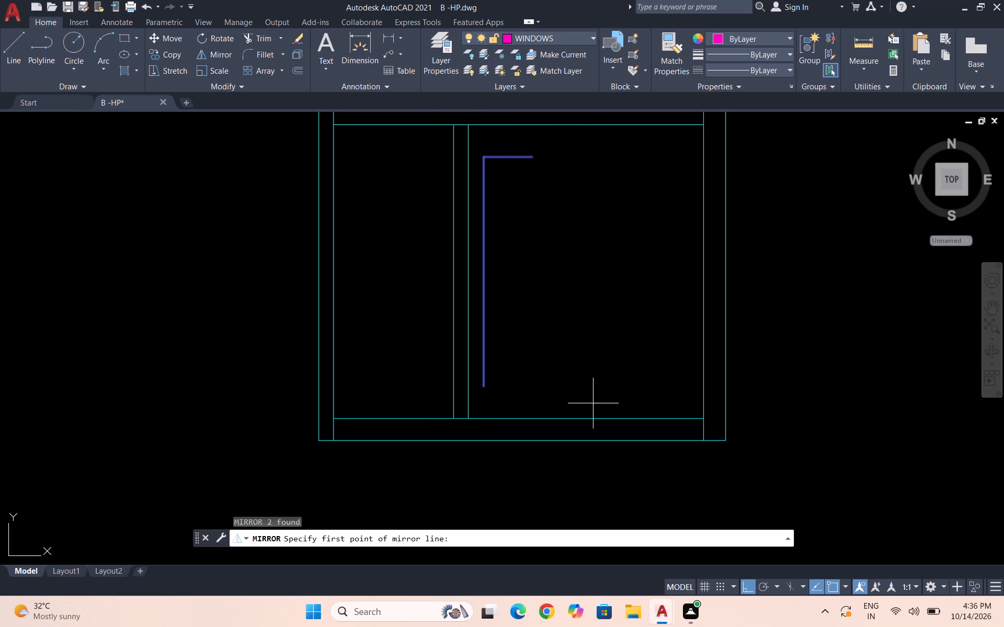
{"action": "left_click", "coordinate": [588, 420]}
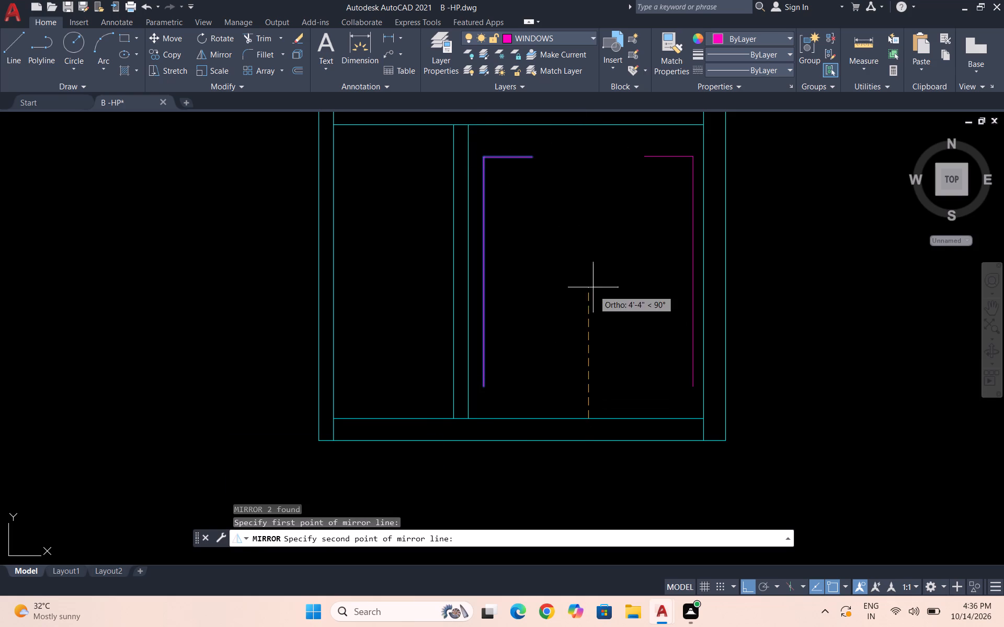
{"action": "left_click", "coordinate": [584, 126]}
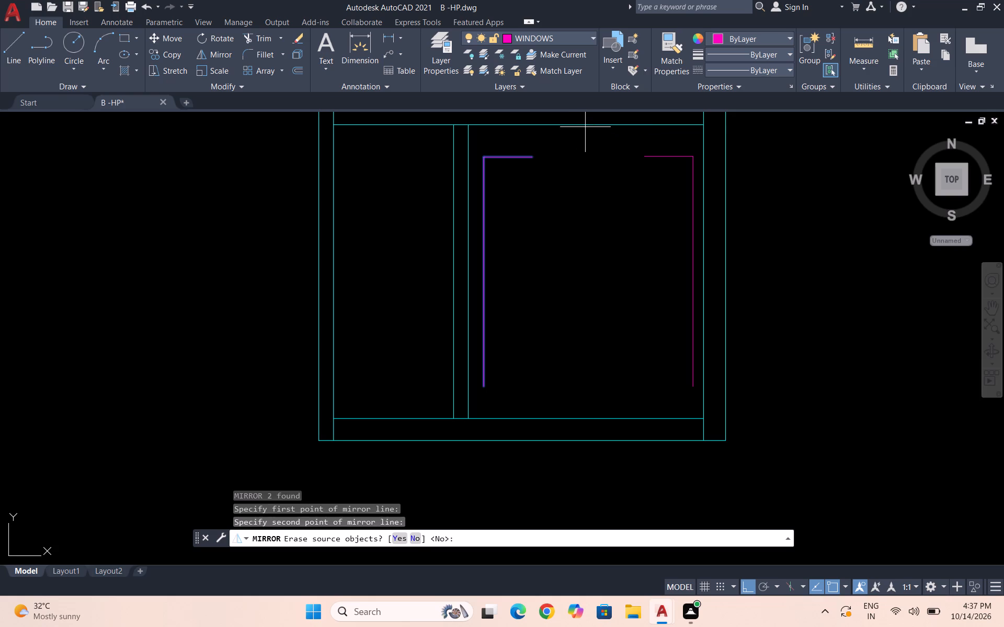
{"action": "key", "text": "space"}
Close the lift car's lower side with a line joining the bottom ends of its two vertical sides.
{"action": "scroll", "coordinate": [591, 171], "scroll_direction": "down", "scroll_amount": 1}
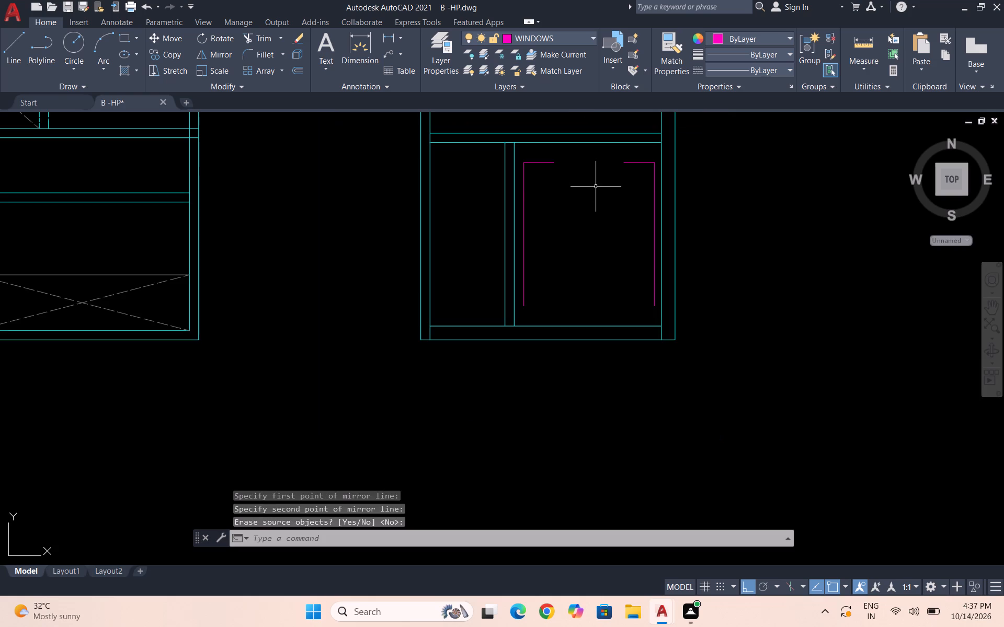
{"action": "key", "text": "l"}
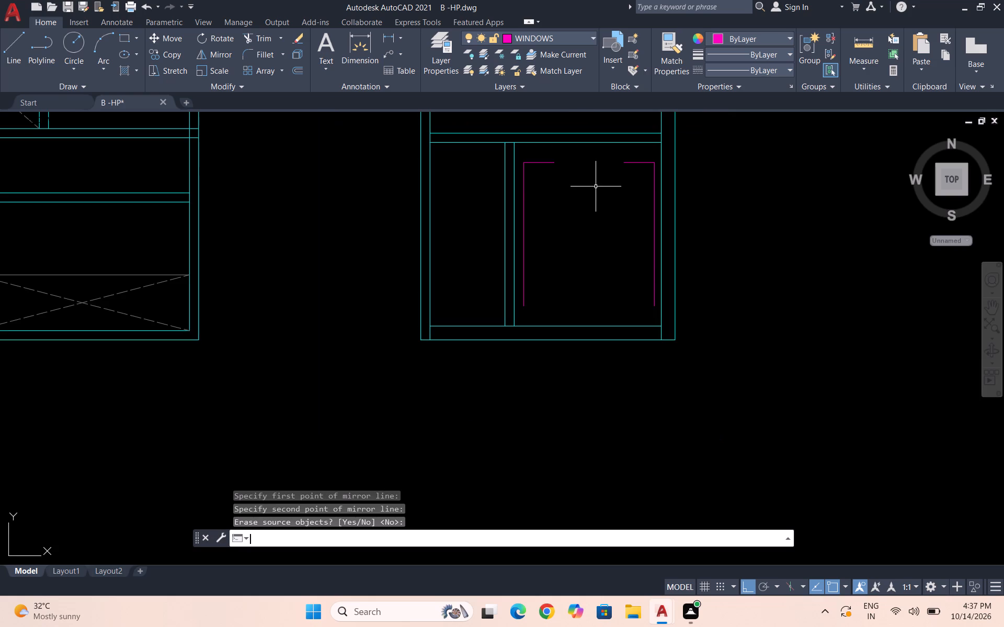
{"action": "key", "text": "Return"}
{"action": "scroll", "coordinate": [635, 300], "scroll_direction": "up", "scroll_amount": 2}
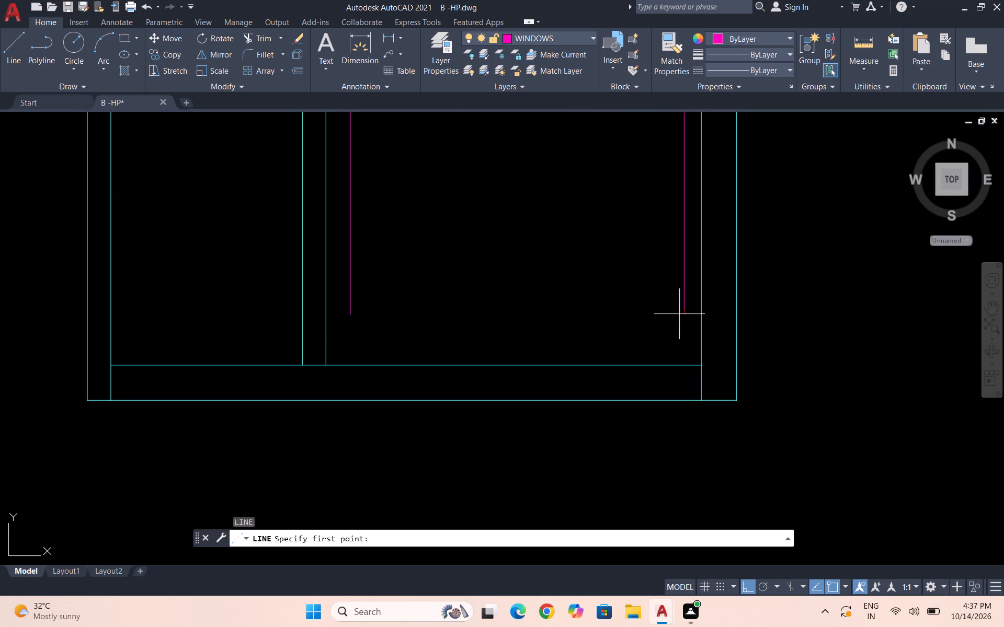
{"action": "left_click", "coordinate": [686, 313]}
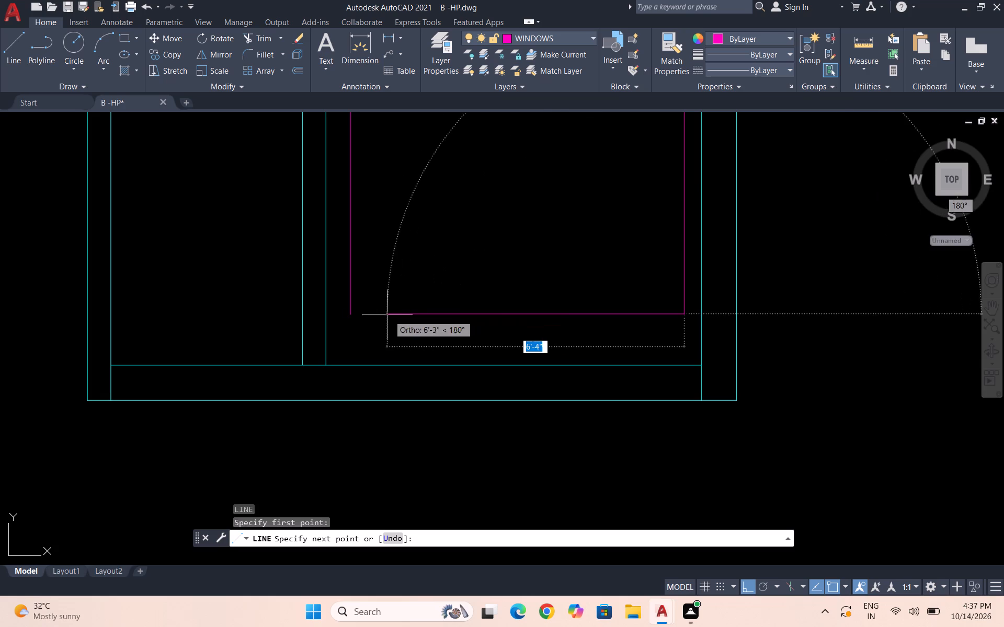
{"action": "left_click", "coordinate": [349, 315]}
{"action": "key", "text": "Escape"}
Offset the lift car's two vertical sides, lower side and both short front returns 2" inward.
{"action": "scroll", "coordinate": [372, 331], "scroll_direction": "down", "scroll_amount": 1}
{"action": "scroll", "coordinate": [445, 276], "scroll_direction": "down", "scroll_amount": 2}
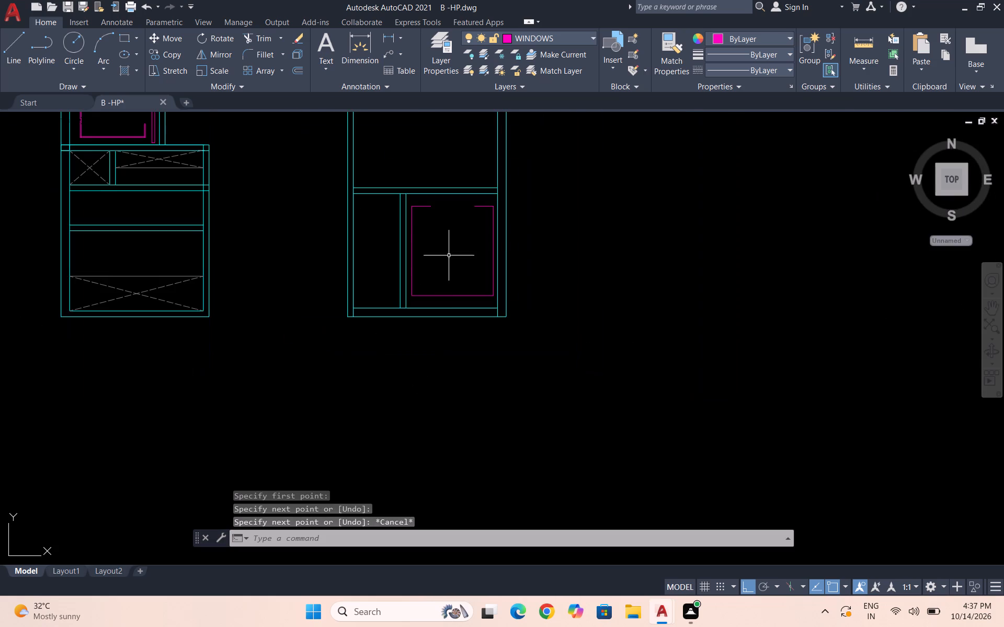
{"action": "scroll", "coordinate": [439, 217], "scroll_direction": "up", "scroll_amount": 2}
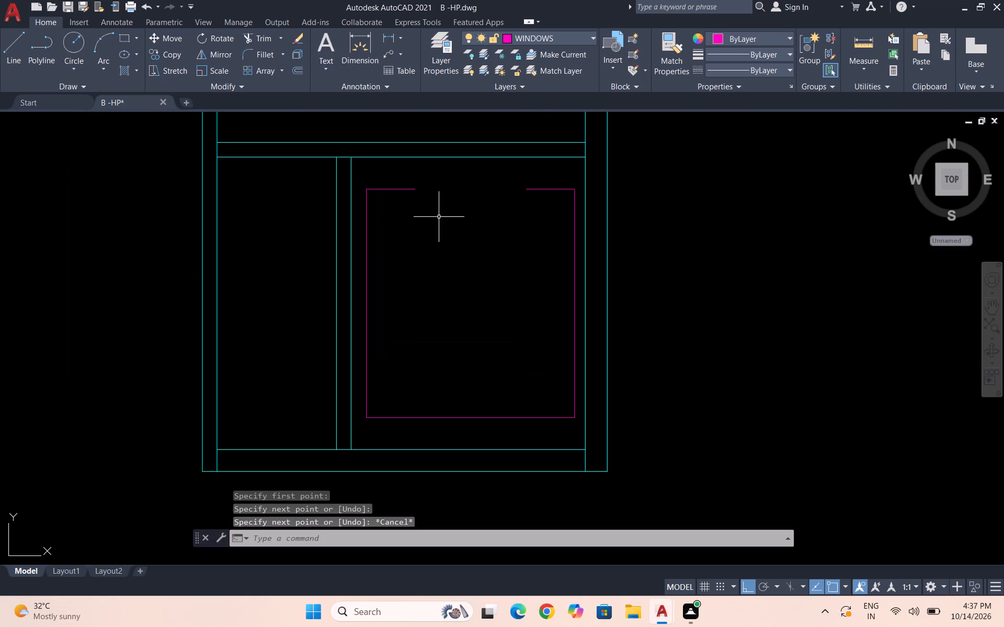
{"action": "key", "text": "o"}
{"action": "key", "text": "Return"}
{"action": "type", "text": "2\""}
{"action": "key", "text": "Return"}
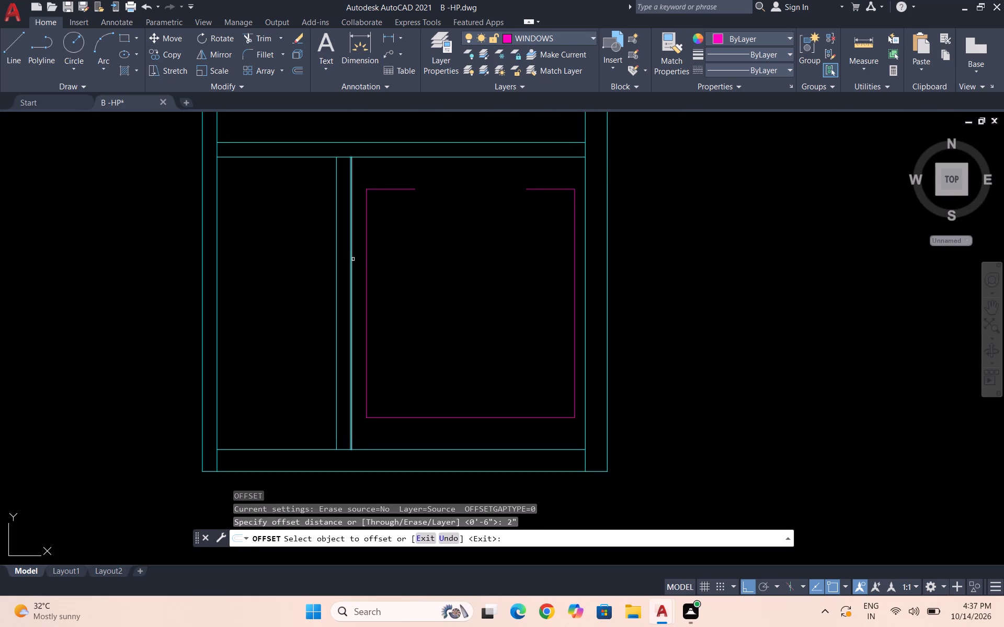
{"action": "left_click", "coordinate": [367, 260]}
{"action": "left_click", "coordinate": [388, 262]}
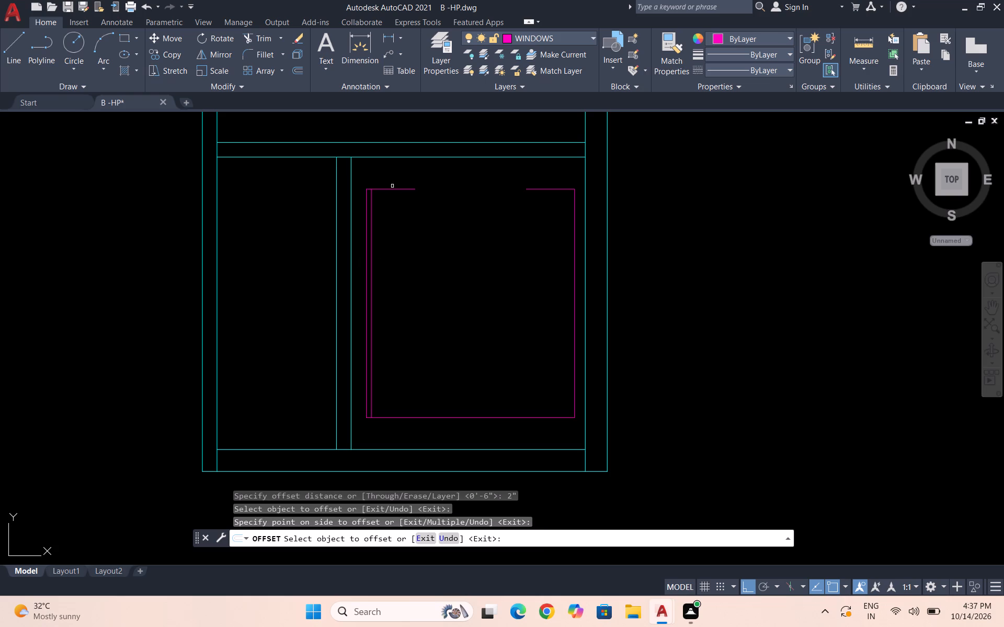
{"action": "left_click", "coordinate": [392, 188]}
{"action": "left_click", "coordinate": [400, 209]}
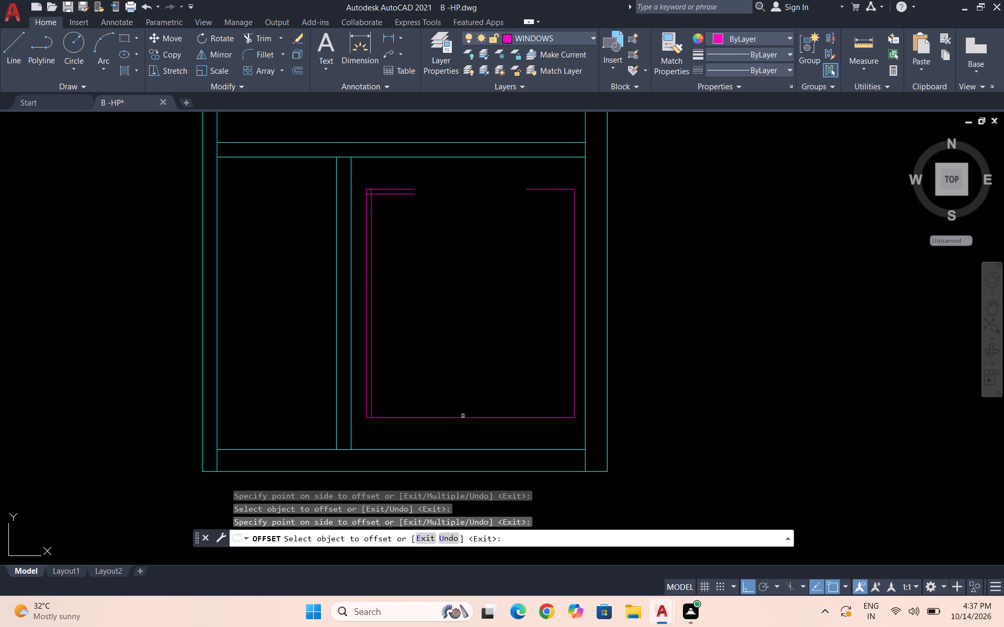
{"action": "left_click", "coordinate": [463, 416]}
{"action": "left_click", "coordinate": [474, 389]}
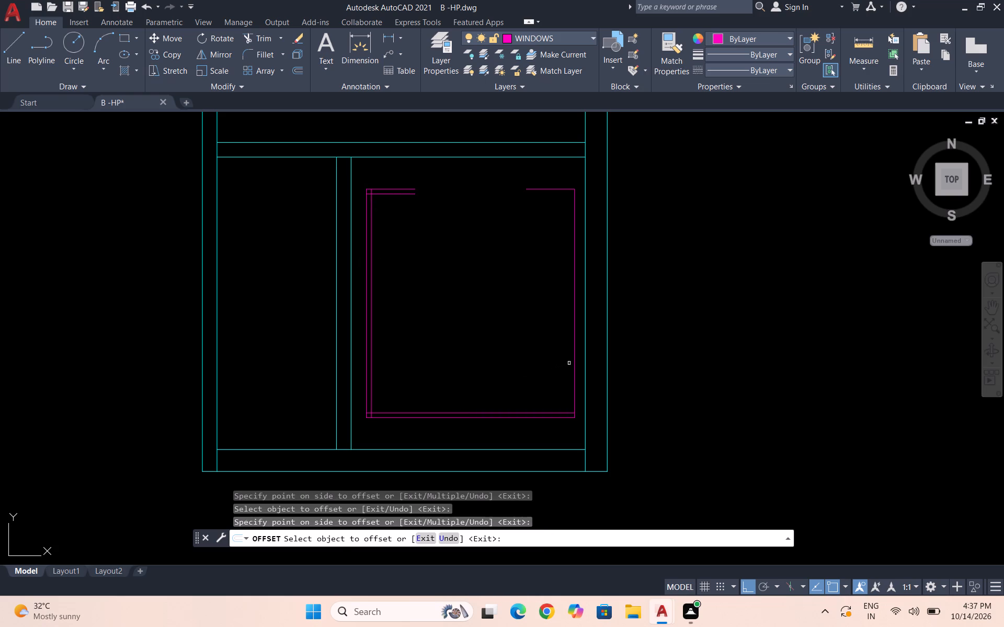
{"action": "left_click", "coordinate": [573, 363]}
{"action": "left_click", "coordinate": [574, 362]}
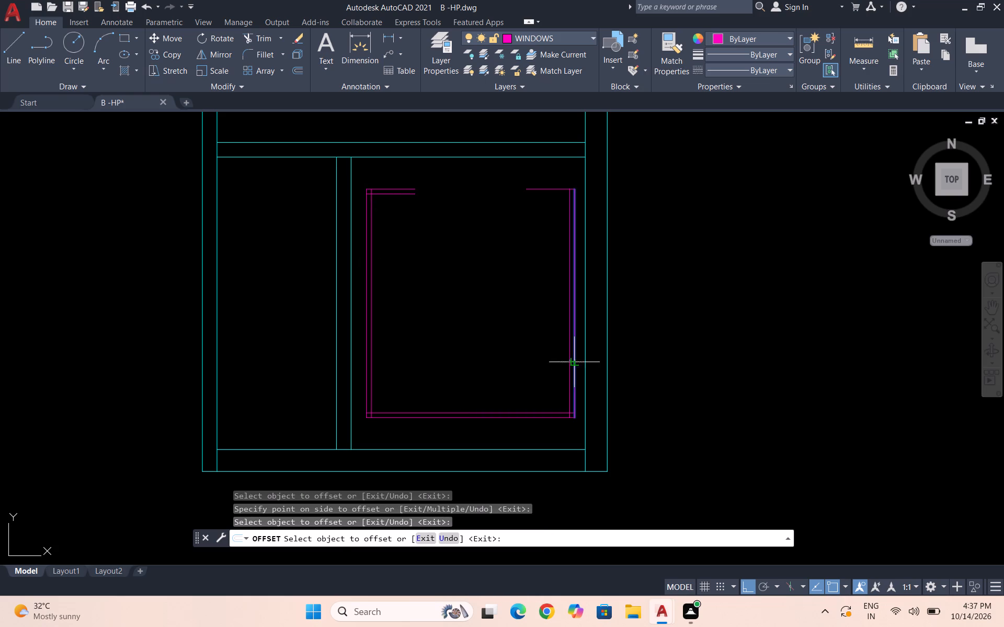
{"action": "left_click", "coordinate": [555, 361]}
{"action": "left_click", "coordinate": [561, 189]}
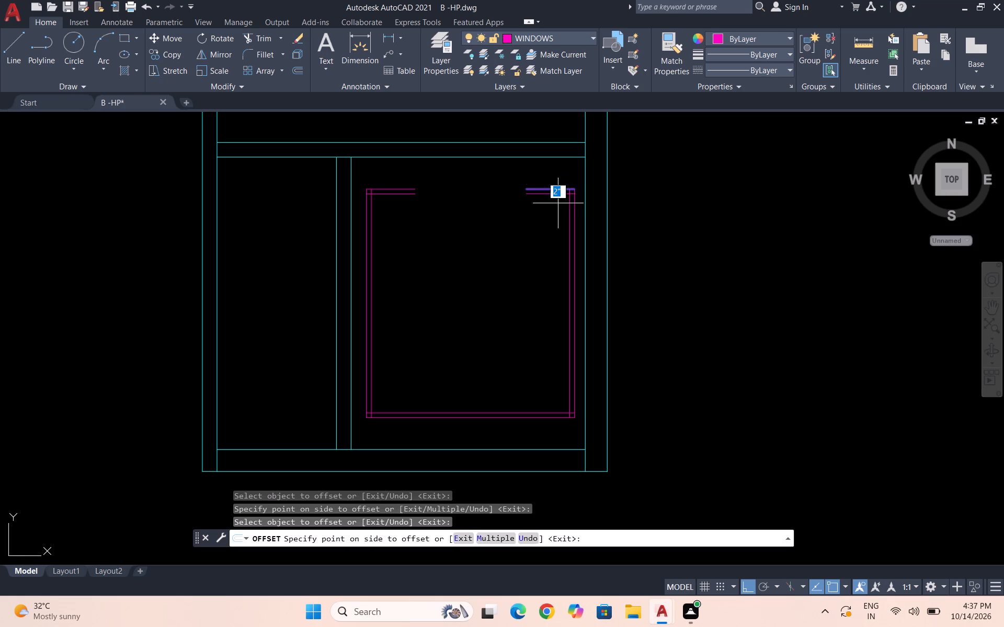
{"action": "left_click", "coordinate": [558, 203]}
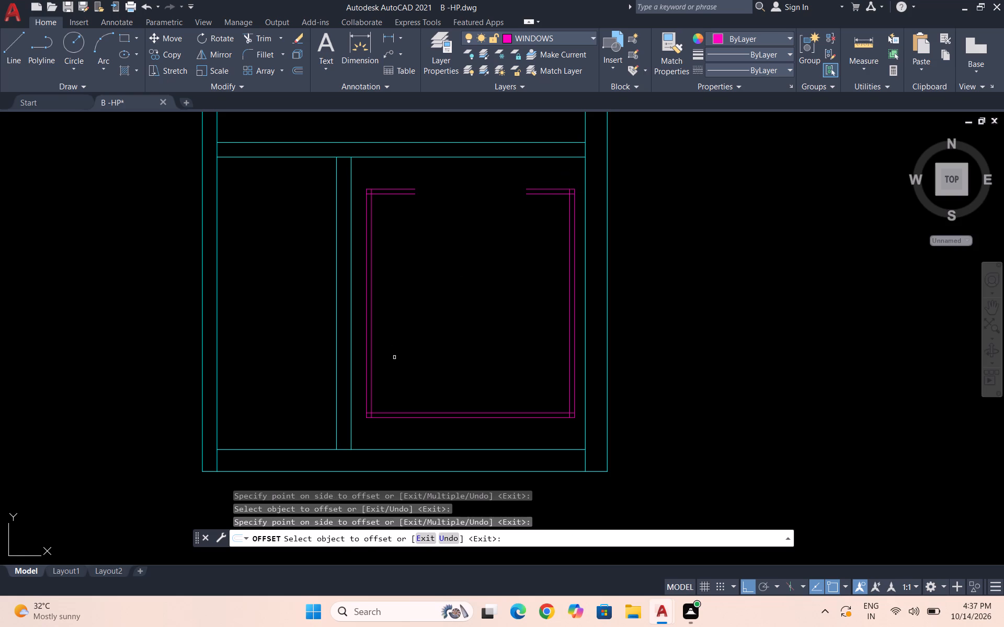
{"action": "key", "text": "Escape"}
Close the open inner ends of the lift car's two double-line front returns with short vertical lines.
{"action": "key", "text": "l"}
{"action": "key", "text": "Return"}
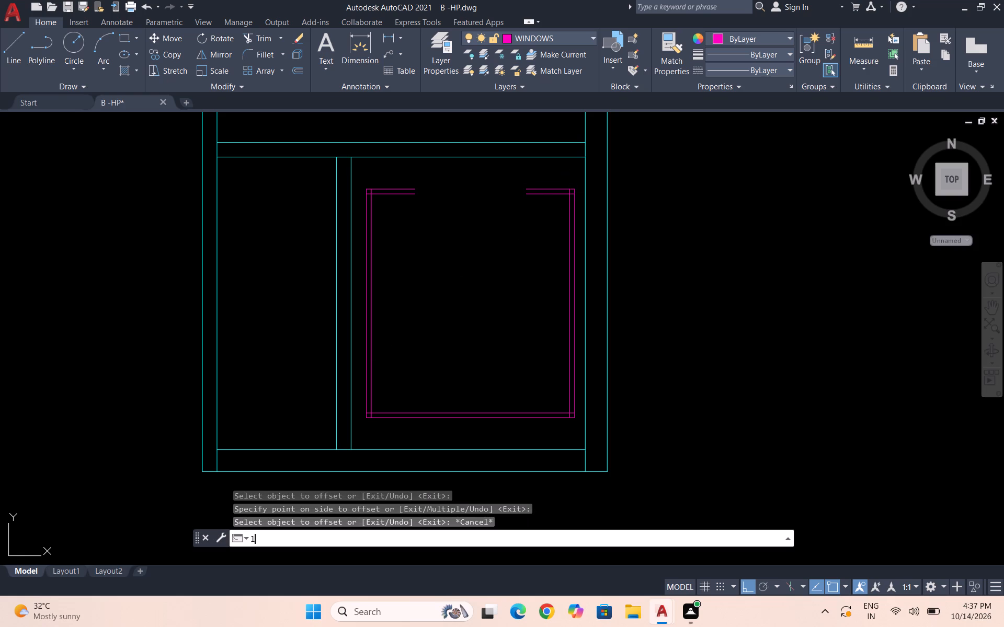
{"action": "left_click", "coordinate": [413, 185]}
{"action": "left_click", "coordinate": [413, 193]}
{"action": "key", "text": "Escape"}
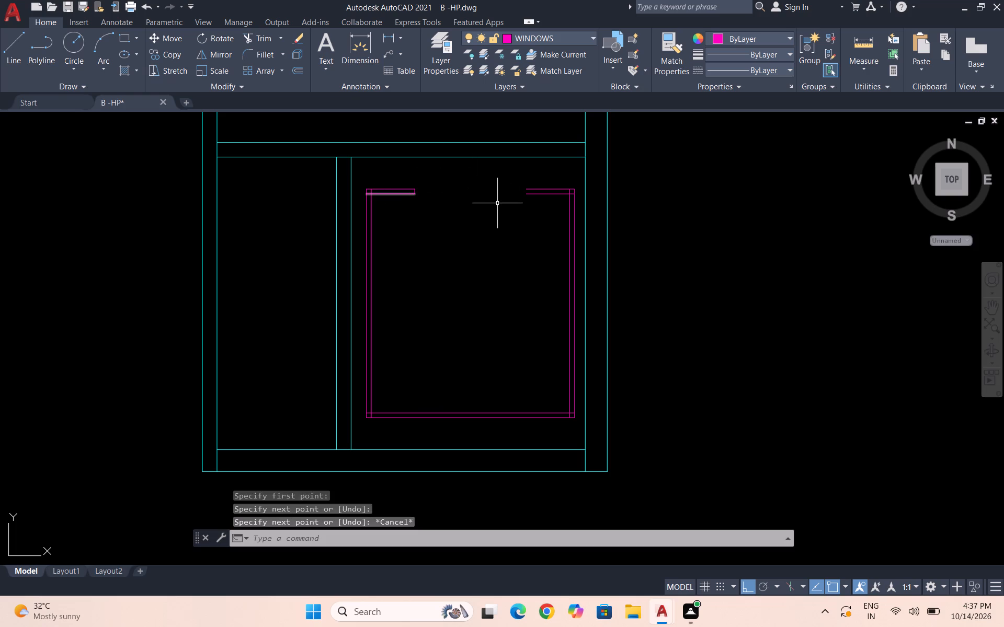
{"action": "key", "text": "space"}
{"action": "scroll", "coordinate": [483, 195], "scroll_direction": "up", "scroll_amount": 2}
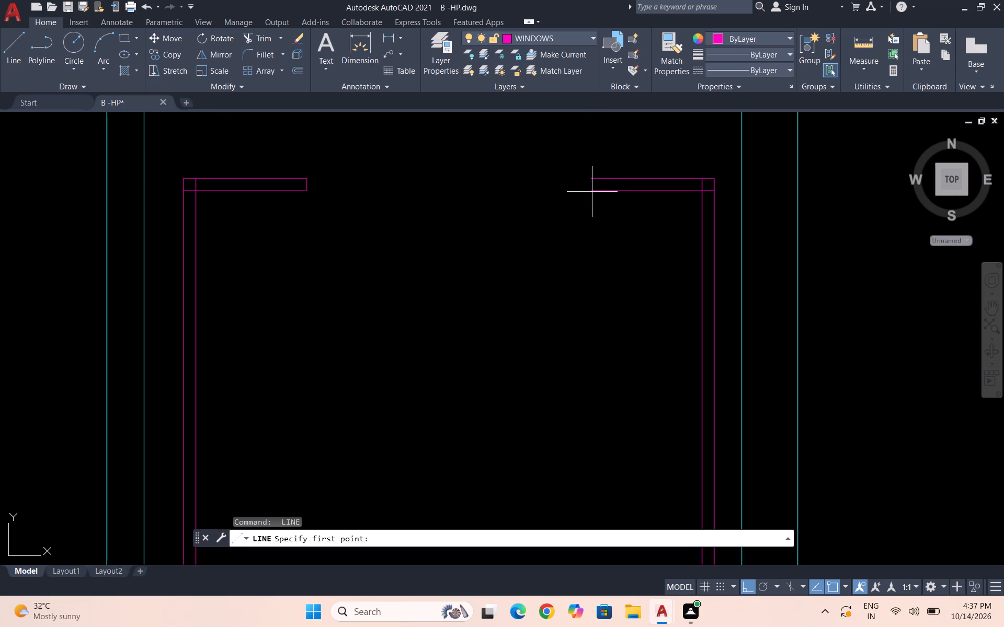
{"action": "left_click", "coordinate": [593, 192]}
{"action": "left_click", "coordinate": [596, 176]}
{"action": "key", "text": "Escape"}
Draw a thin horizontal rectangle about 6'-5" long and 1" thick just above the lift car's front returns.
{"action": "scroll", "coordinate": [589, 176], "scroll_direction": "down", "scroll_amount": 4}
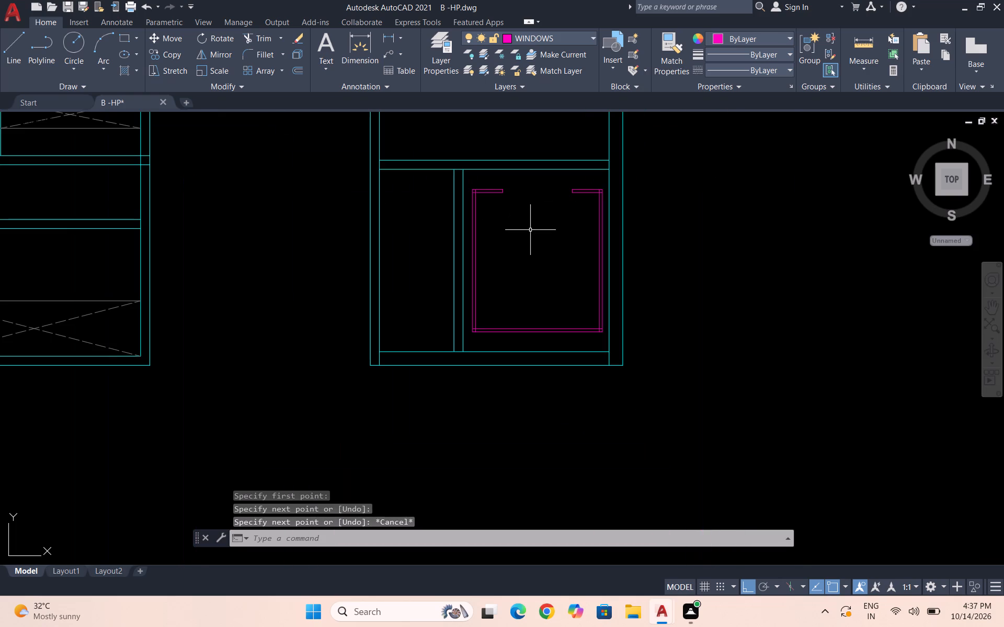
{"action": "type", "text": "rec"}
{"action": "key", "text": "Return"}
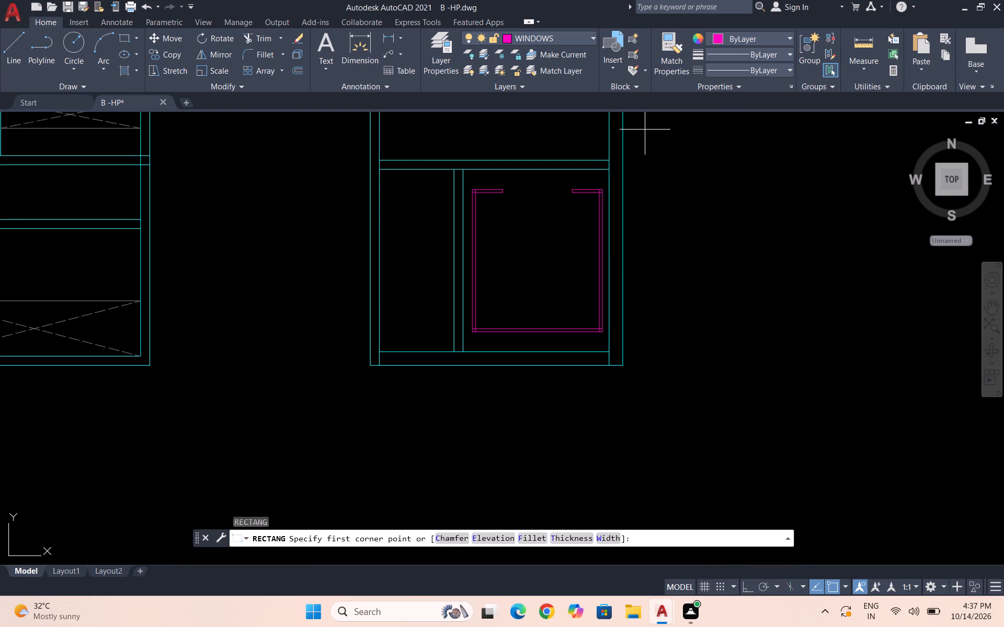
{"action": "scroll", "coordinate": [574, 174], "scroll_direction": "up", "scroll_amount": 1}
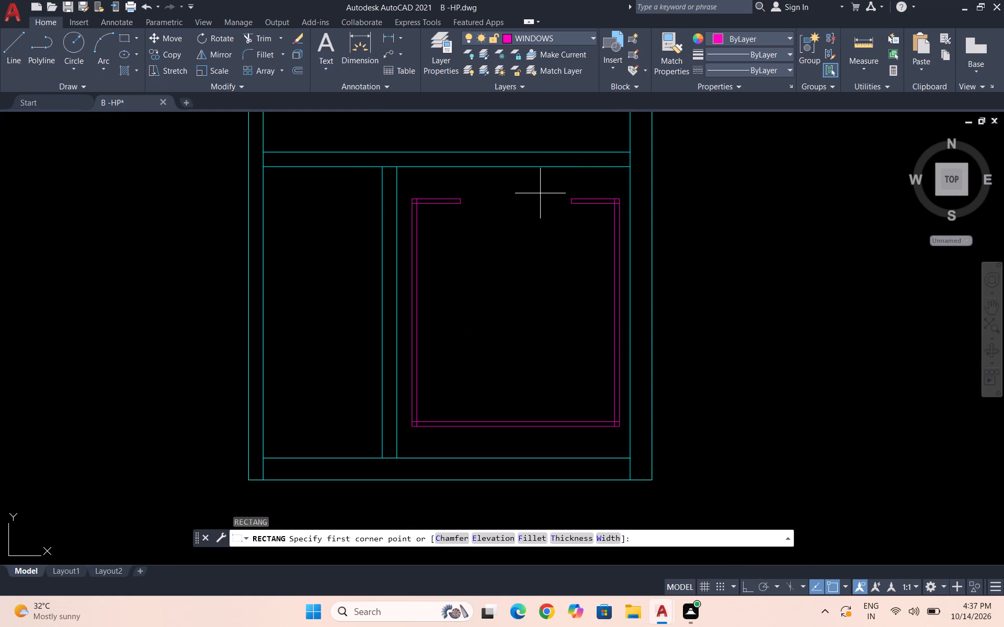
{"action": "scroll", "coordinate": [541, 185], "scroll_direction": "up", "scroll_amount": 1}
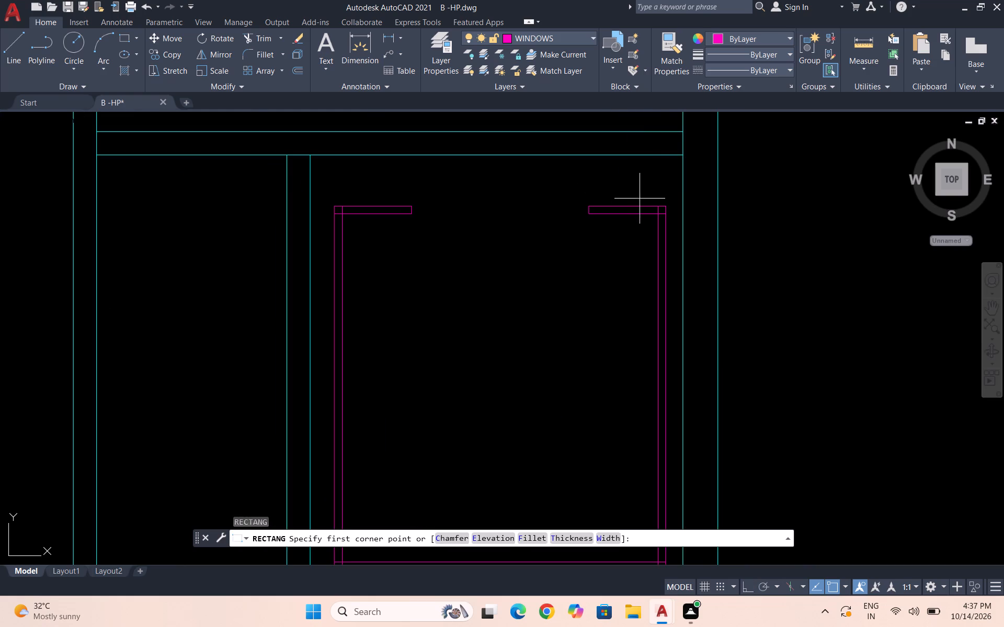
{"action": "left_click", "coordinate": [639, 199]}
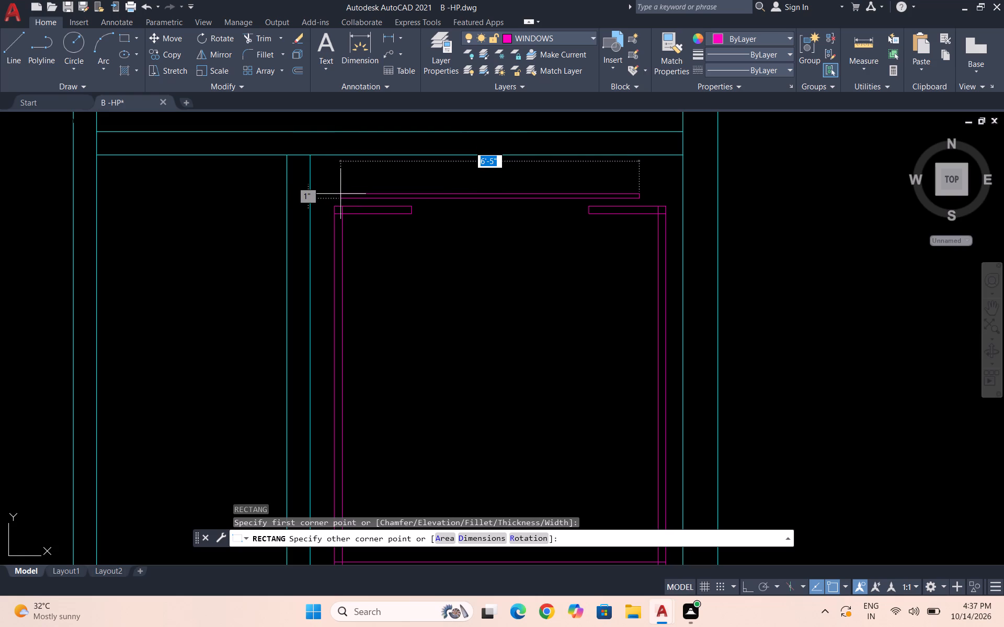
{"action": "left_click", "coordinate": [340, 194]}
Move the thin rectangle slightly right and down by its centre so it sits centrally between the compartment's side walls.
{"action": "left_click", "coordinate": [524, 214]}
{"action": "left_click", "coordinate": [489, 173]}
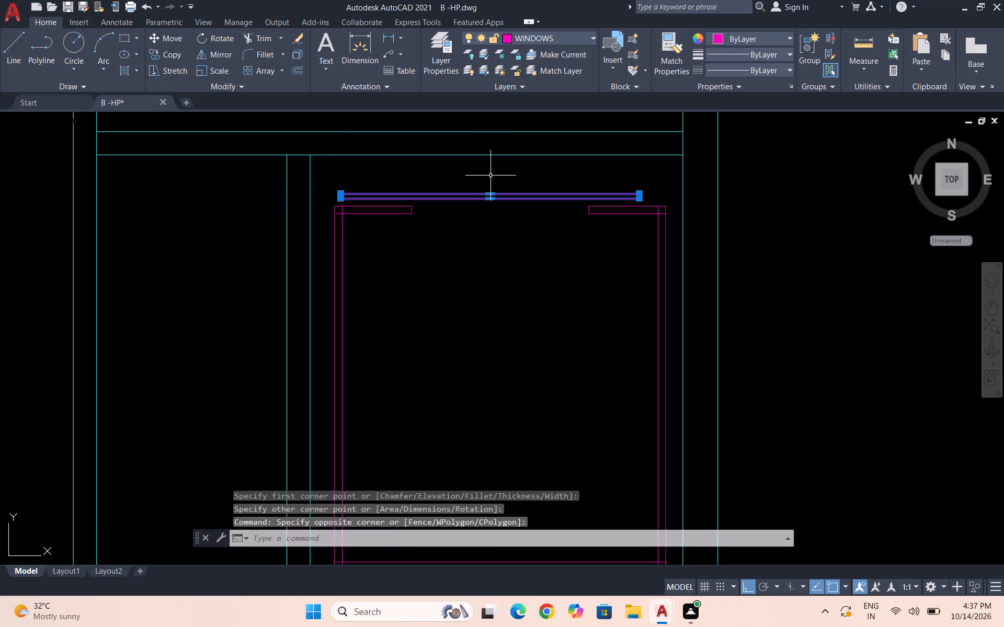
{"action": "key", "text": "m"}
{"action": "key", "text": "Return"}
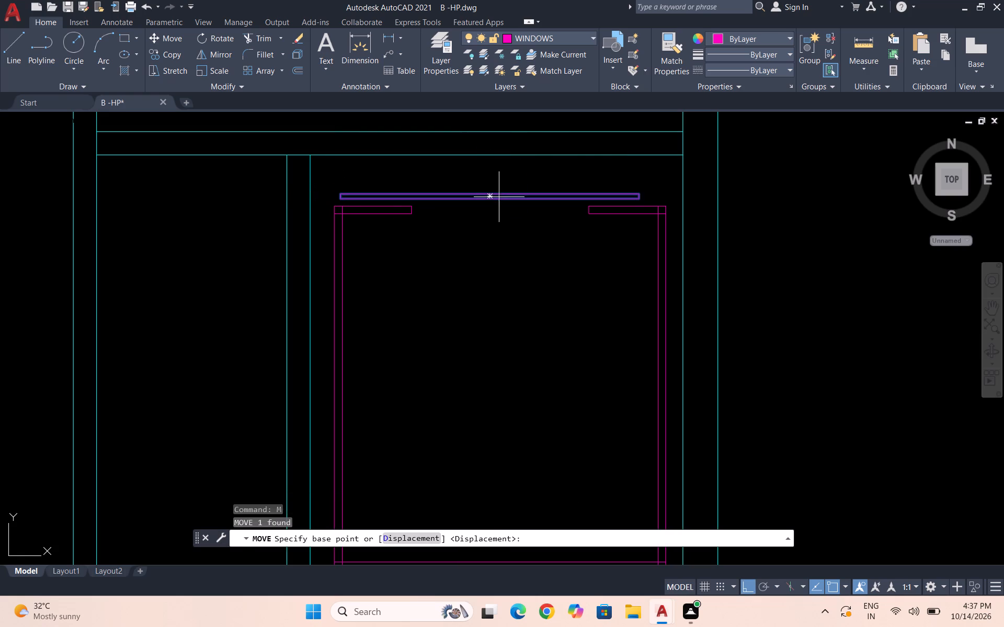
{"action": "left_click", "coordinate": [492, 196]}
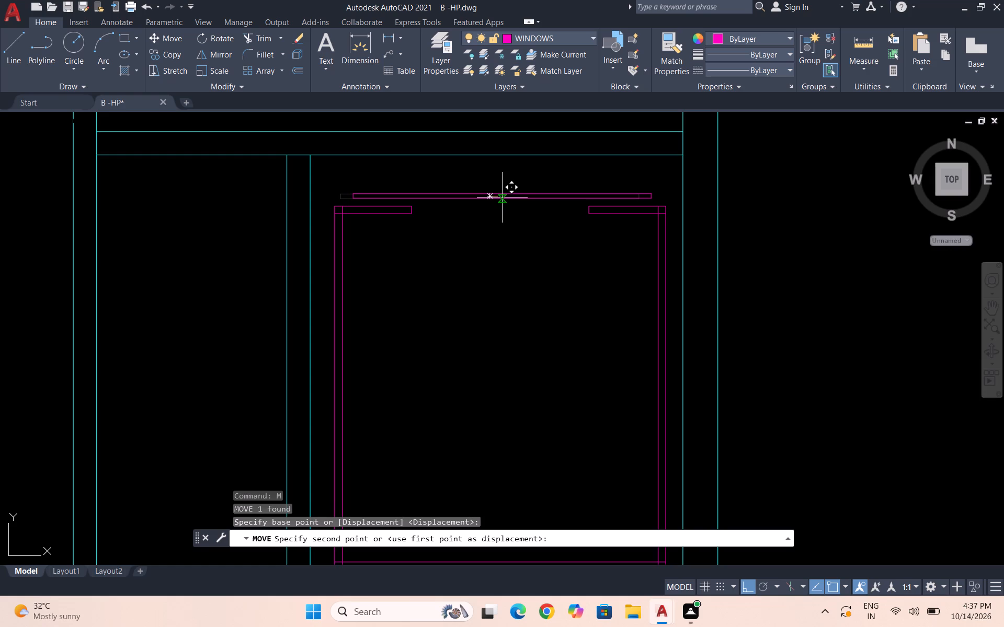
{"action": "left_click", "coordinate": [496, 199]}
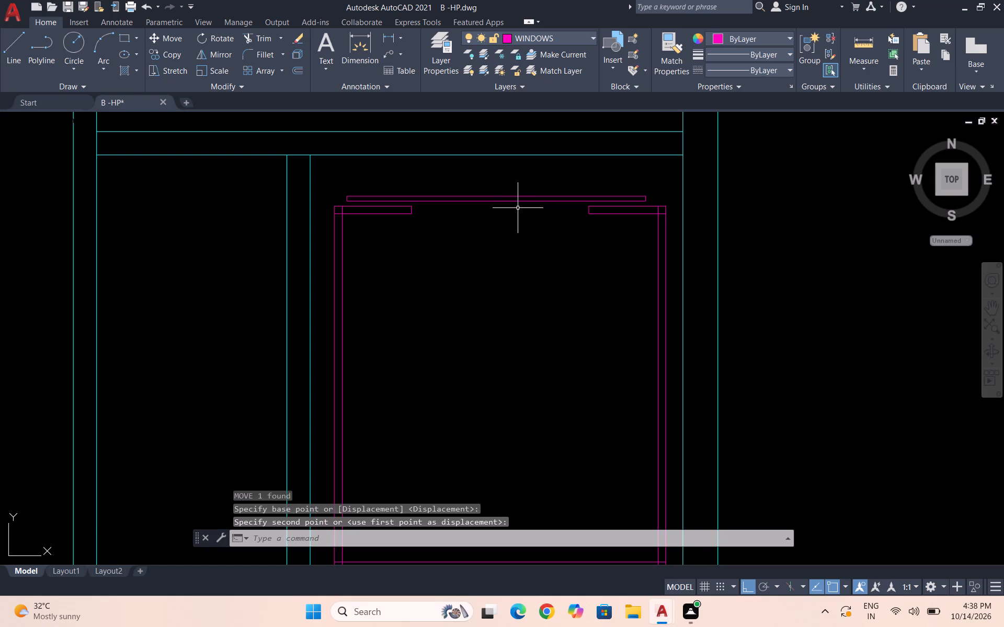
Move the thin rectangle straight up about 3", away from the lift car's front returns.
{"action": "left_click", "coordinate": [521, 205]}
{"action": "left_click", "coordinate": [508, 192]}
{"action": "key", "text": "m"}
{"action": "key", "text": "Return"}
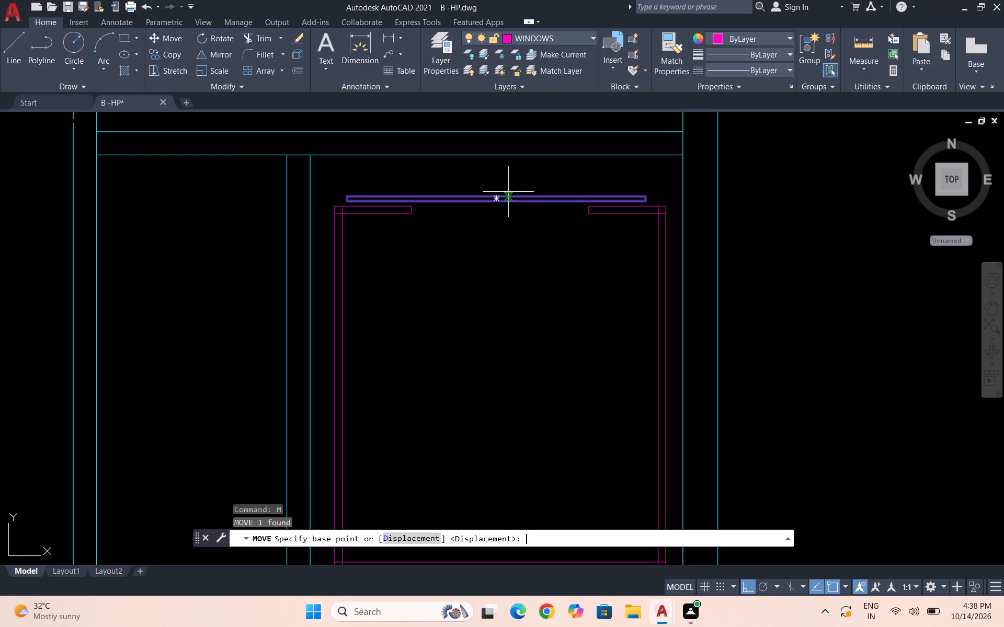
{"action": "scroll", "coordinate": [496, 189], "scroll_direction": "up", "scroll_amount": 2}
{"action": "left_click", "coordinate": [498, 211]}
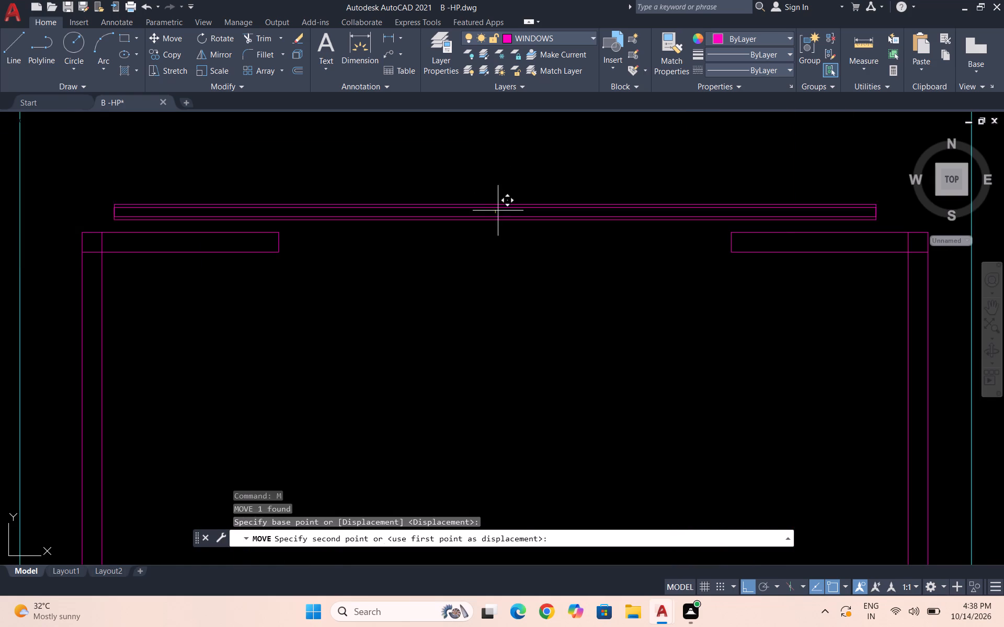
{"action": "scroll", "coordinate": [499, 194], "scroll_direction": "down", "scroll_amount": 2}
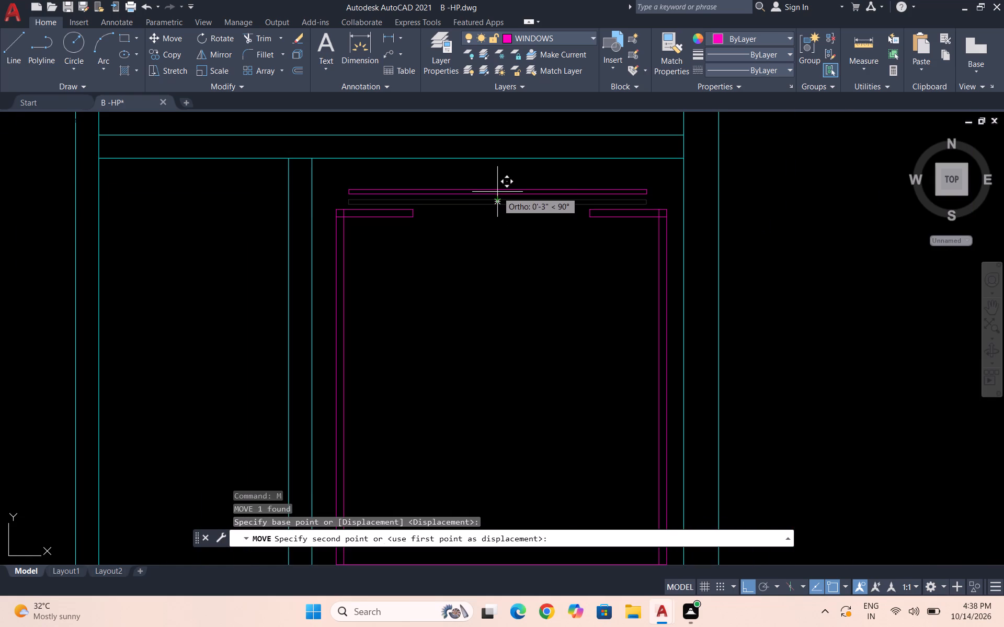
{"action": "left_click", "coordinate": [497, 192]}
{"action": "key", "text": "Escape"}
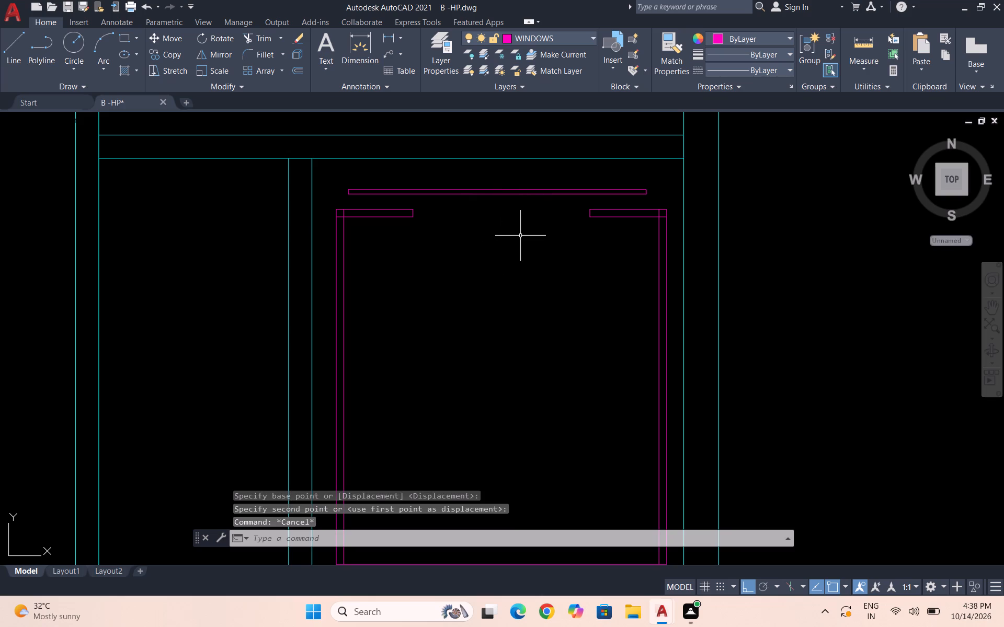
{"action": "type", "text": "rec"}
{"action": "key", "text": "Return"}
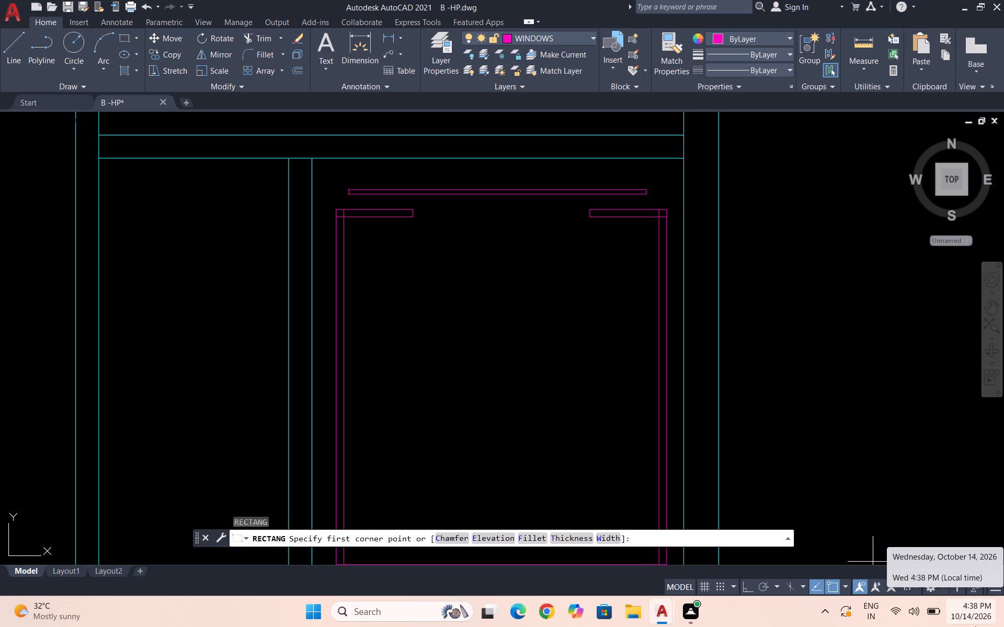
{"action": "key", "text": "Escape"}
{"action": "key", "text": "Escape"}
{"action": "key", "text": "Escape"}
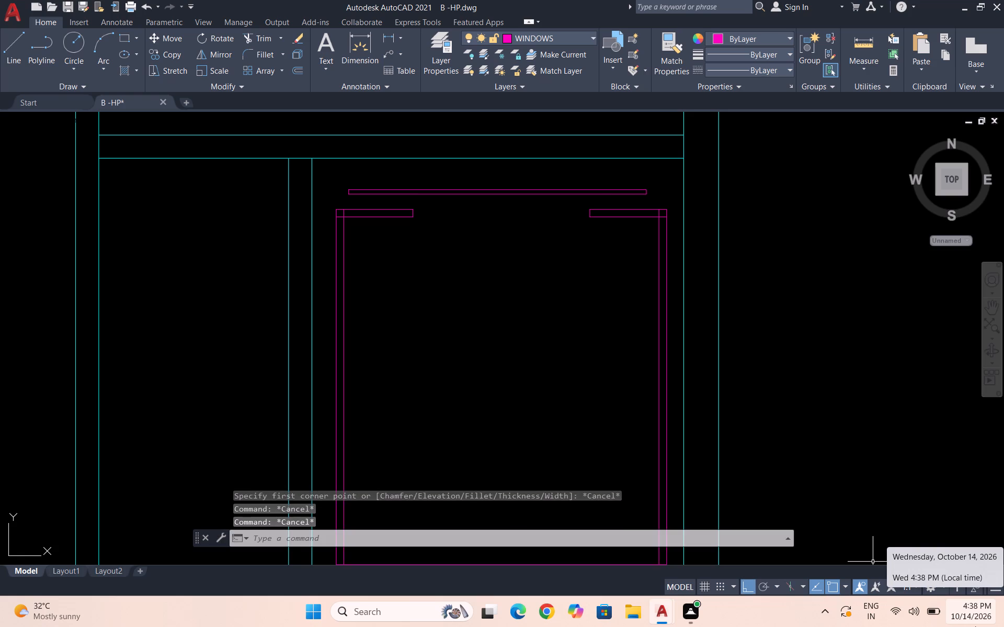
Draw a rectangle about 6" deep between the thin bar and the compartment's upper wall line, against that wall.
{"action": "type", "text": "rec"}
{"action": "key", "text": "Return"}
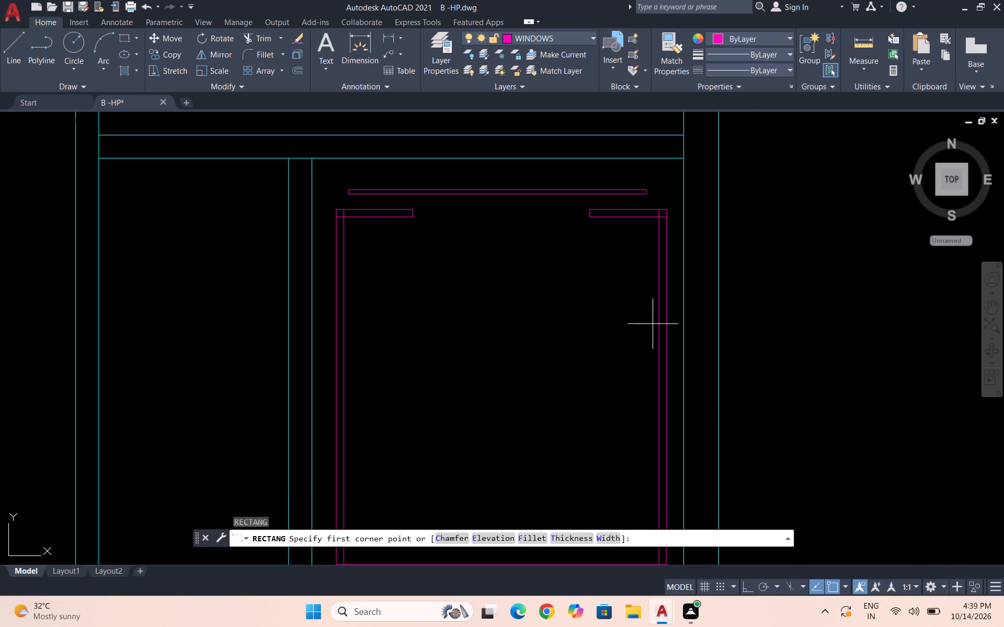
{"action": "left_click", "coordinate": [533, 181]}
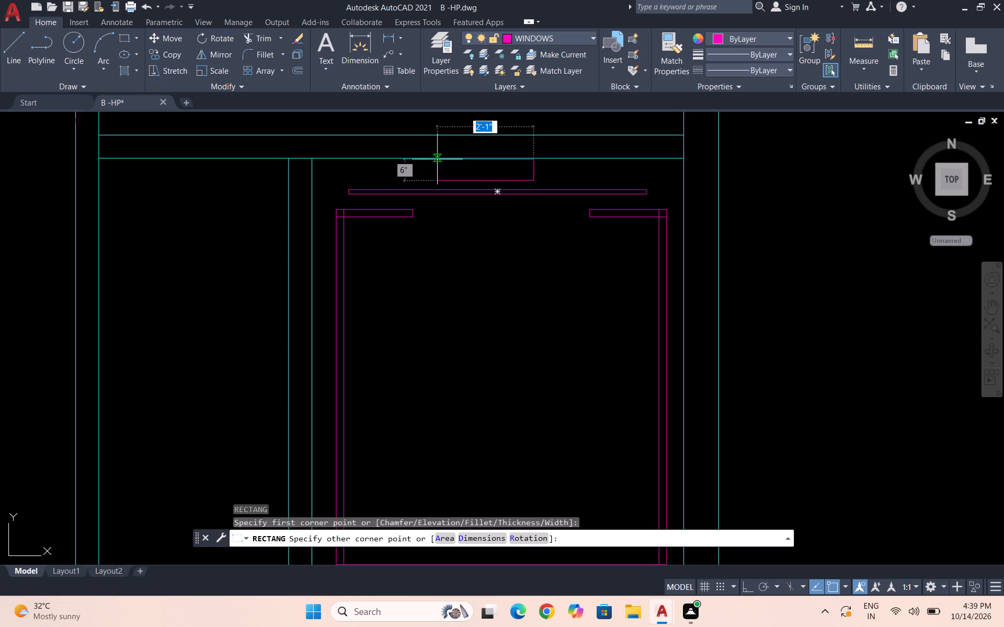
{"action": "left_click", "coordinate": [418, 159]}
Move the new rectangle horizontally to the right along the wall line, nearly centring it above the thin bar.
{"action": "scroll", "coordinate": [491, 164], "scroll_direction": "up", "scroll_amount": 2}
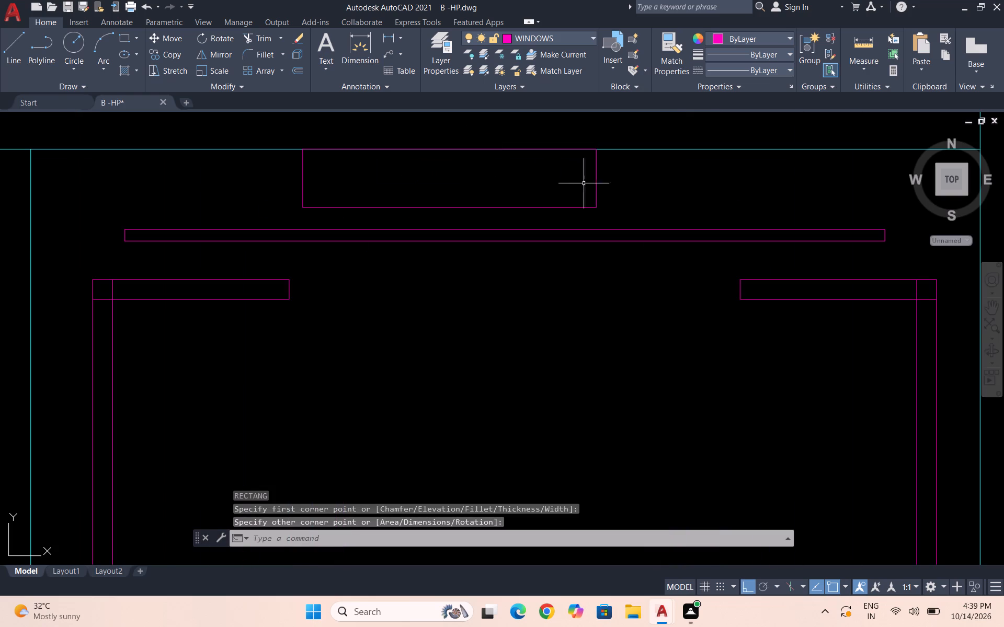
{"action": "left_click", "coordinate": [602, 185]}
{"action": "left_click", "coordinate": [555, 178]}
{"action": "key", "text": "m"}
{"action": "key", "text": "Return"}
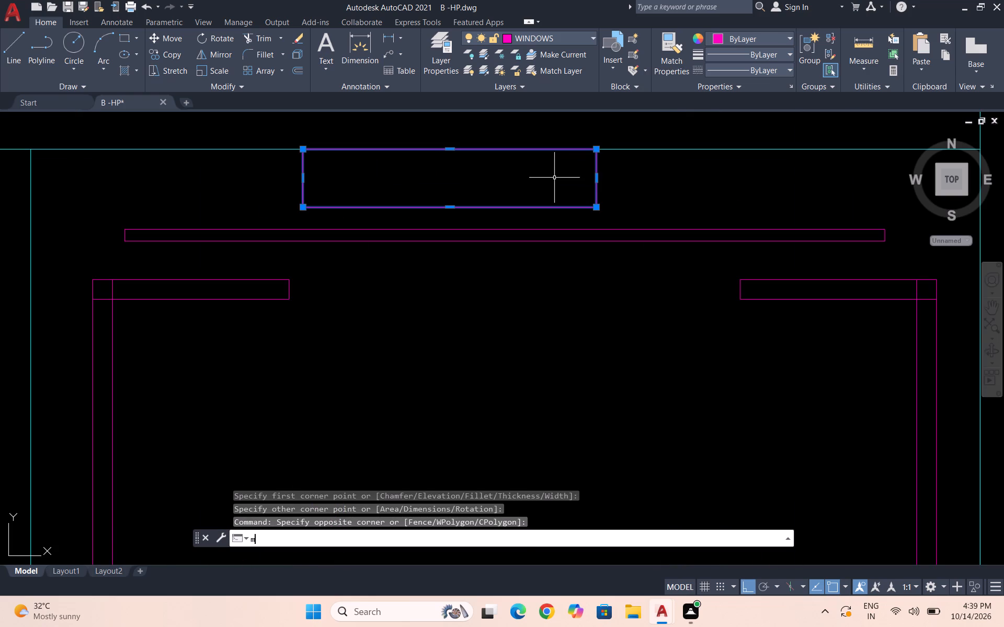
{"action": "scroll", "coordinate": [518, 208], "scroll_direction": "down", "scroll_amount": 1}
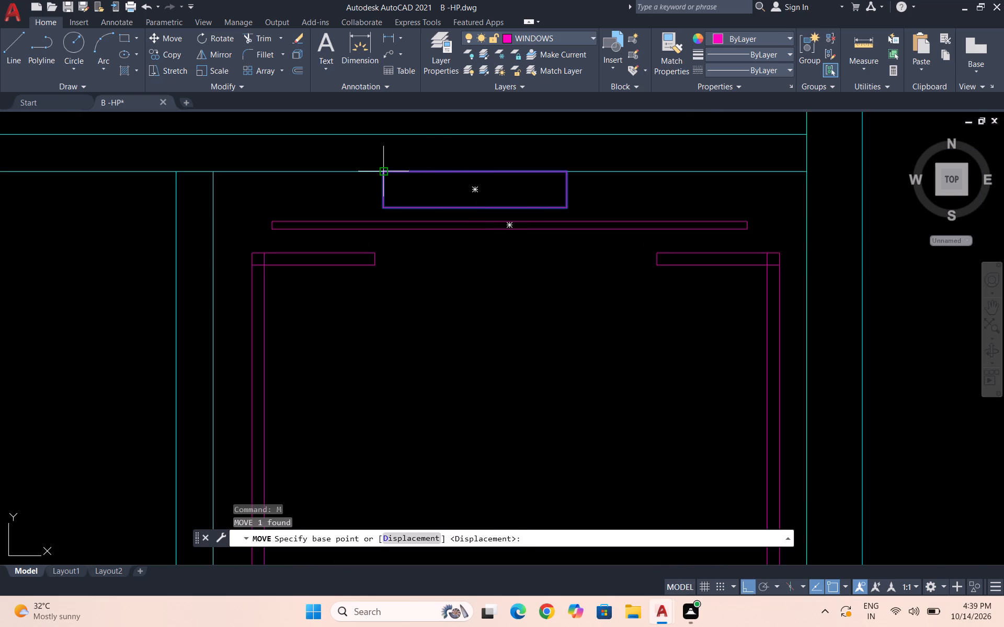
{"action": "left_click", "coordinate": [385, 173]}
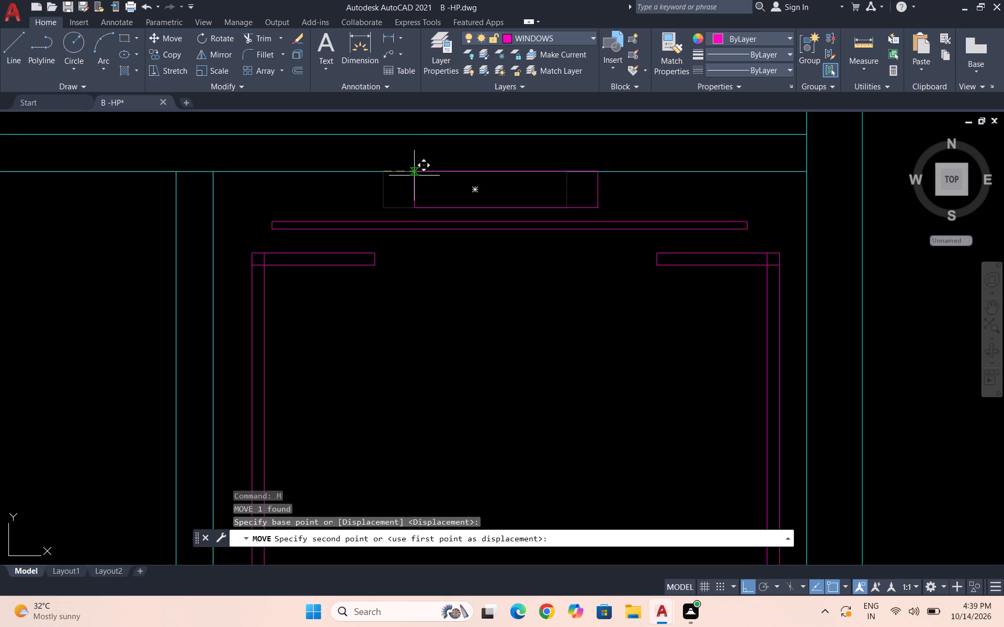
{"action": "left_click", "coordinate": [414, 176]}
{"action": "key", "text": "Escape"}
Draw a horizontal line across the wall-side rectangle above the thin bar, between the midpoints of its short sides.
{"action": "key", "text": "l"}
{"action": "key", "text": "Return"}
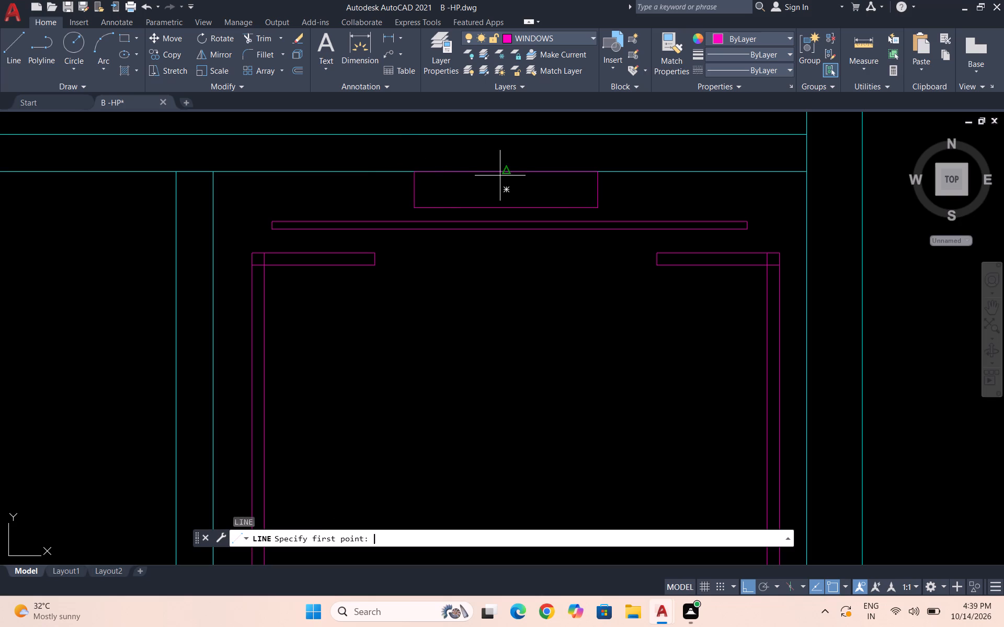
{"action": "left_click", "coordinate": [414, 189]}
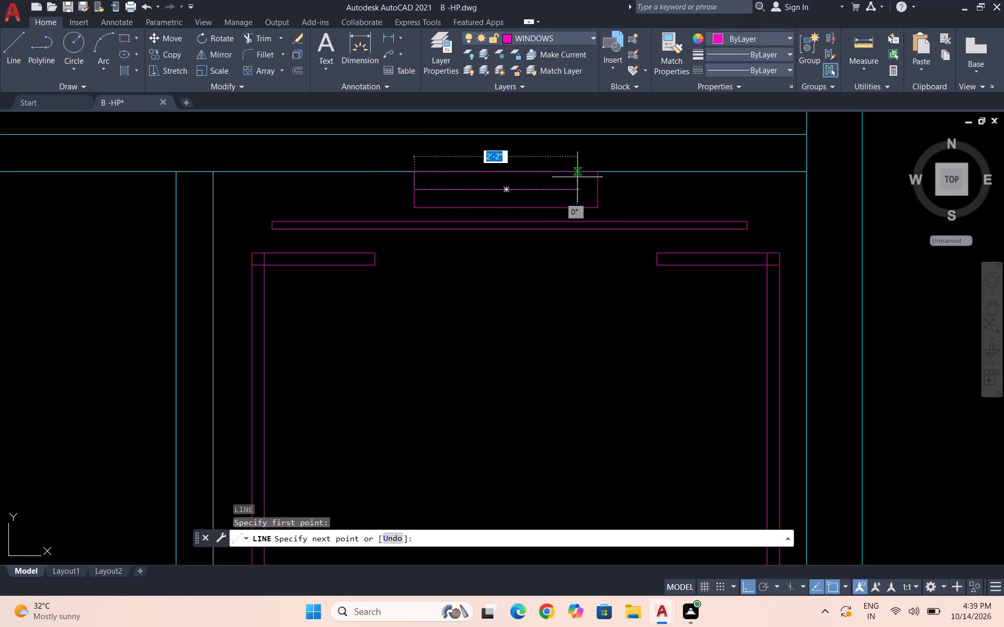
{"action": "left_click", "coordinate": [601, 192]}
{"action": "key", "text": "Escape"}
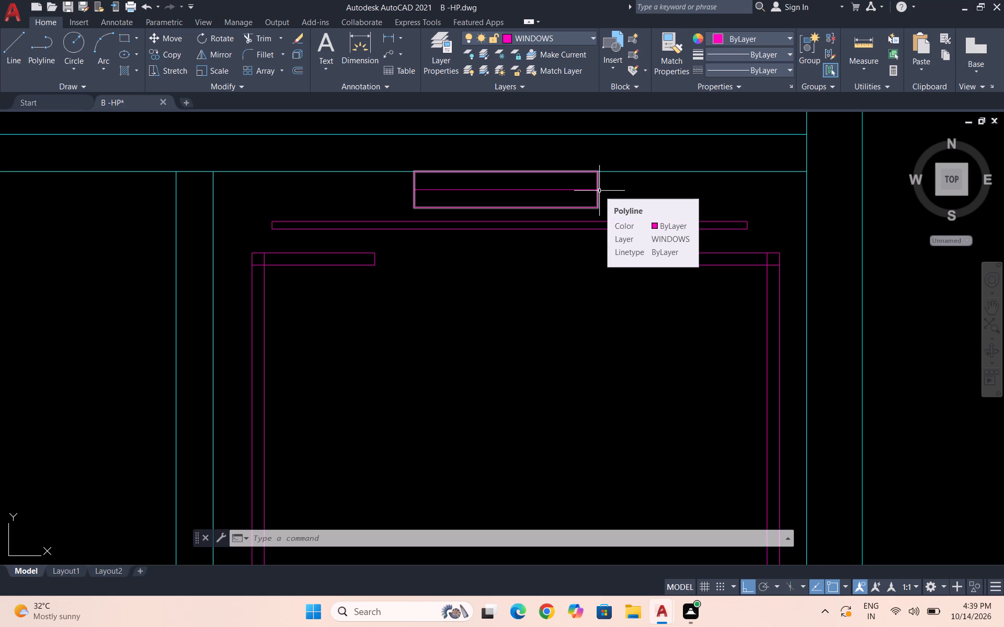
{"action": "key", "text": "Escape"}
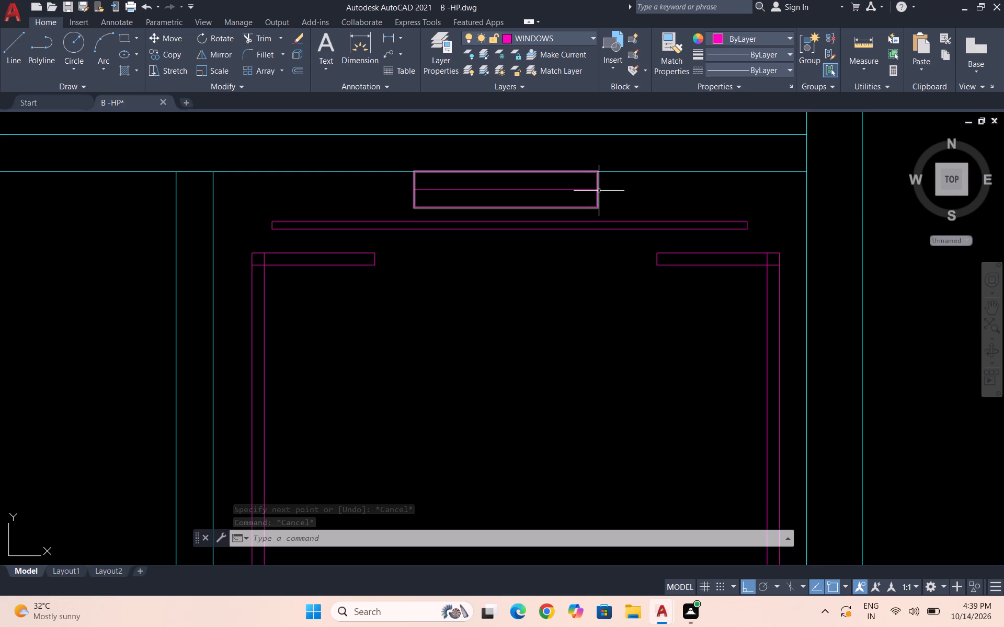
{"action": "key", "text": "Escape"}
Draw a rectangle about 2'-3" by 4" in the gap between the lift car's back wall and the compartment's lower wall.
{"action": "scroll", "coordinate": [604, 194], "scroll_direction": "down", "scroll_amount": 3}
{"action": "scroll", "coordinate": [602, 371], "scroll_direction": "up", "scroll_amount": 1}
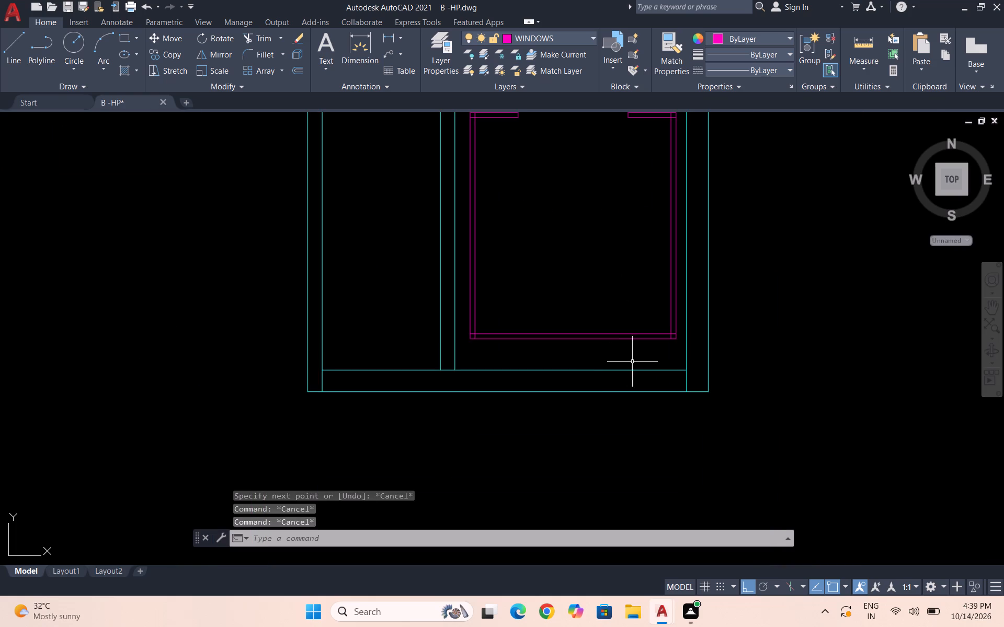
{"action": "scroll", "coordinate": [633, 361], "scroll_direction": "up", "scroll_amount": 3}
{"action": "type", "text": "rec"}
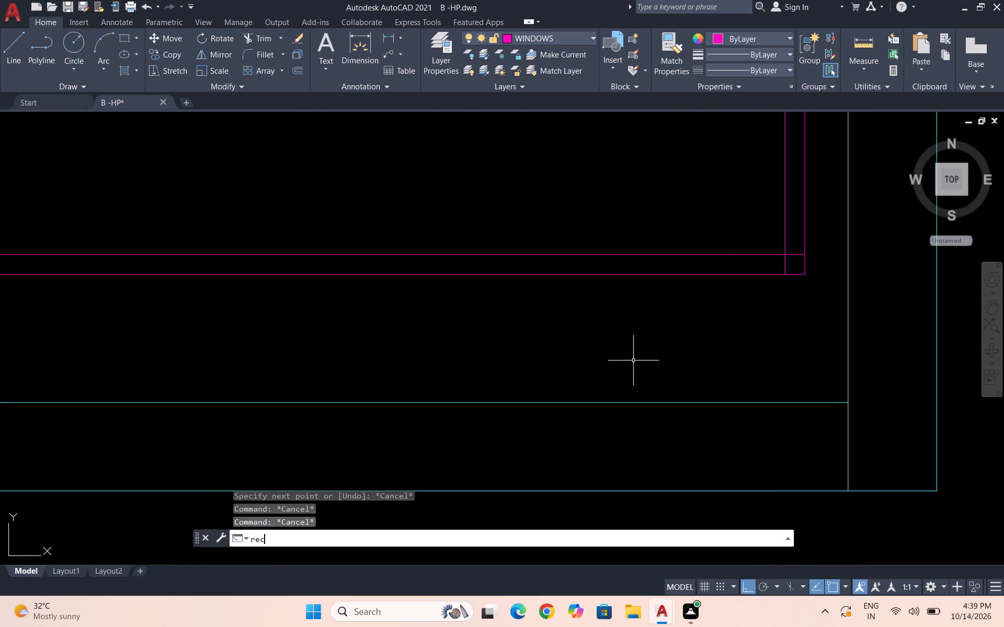
{"action": "key", "text": "Return"}
{"action": "scroll", "coordinate": [611, 375], "scroll_direction": "down", "scroll_amount": 2}
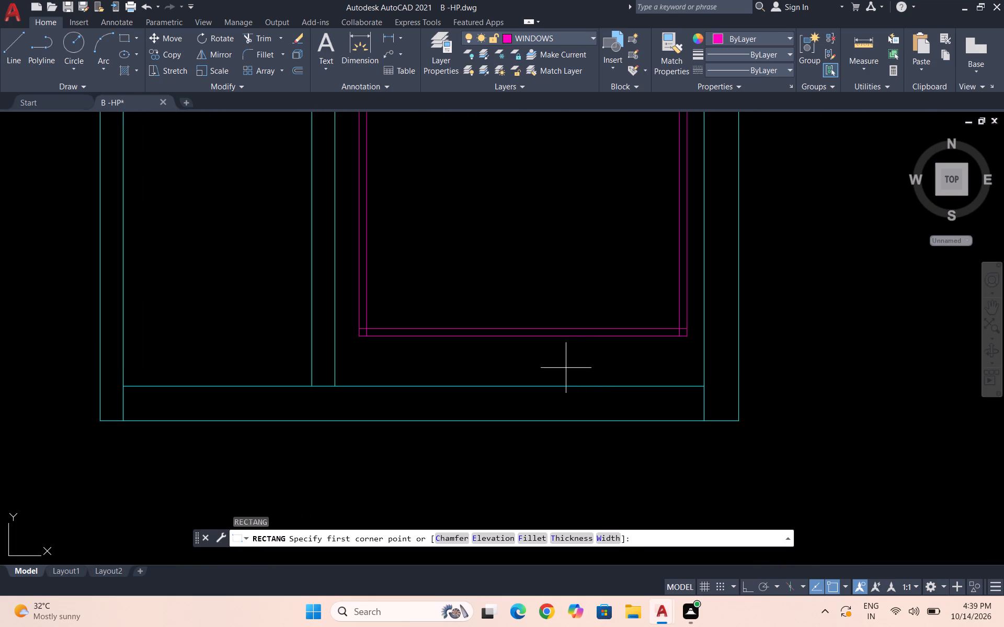
{"action": "left_click", "coordinate": [567, 370]}
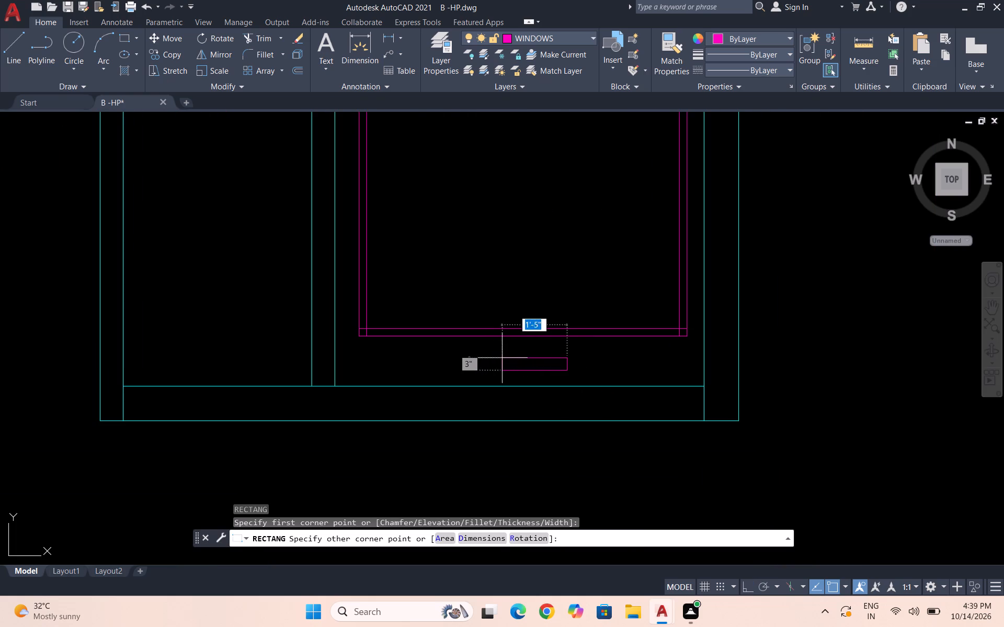
{"action": "left_click", "coordinate": [462, 355]}
Draw a horizontal centre line through the new rectangle, joining the midpoints of its short sides.
{"action": "scroll", "coordinate": [468, 359], "scroll_direction": "up", "scroll_amount": 2}
{"action": "key", "text": "l"}
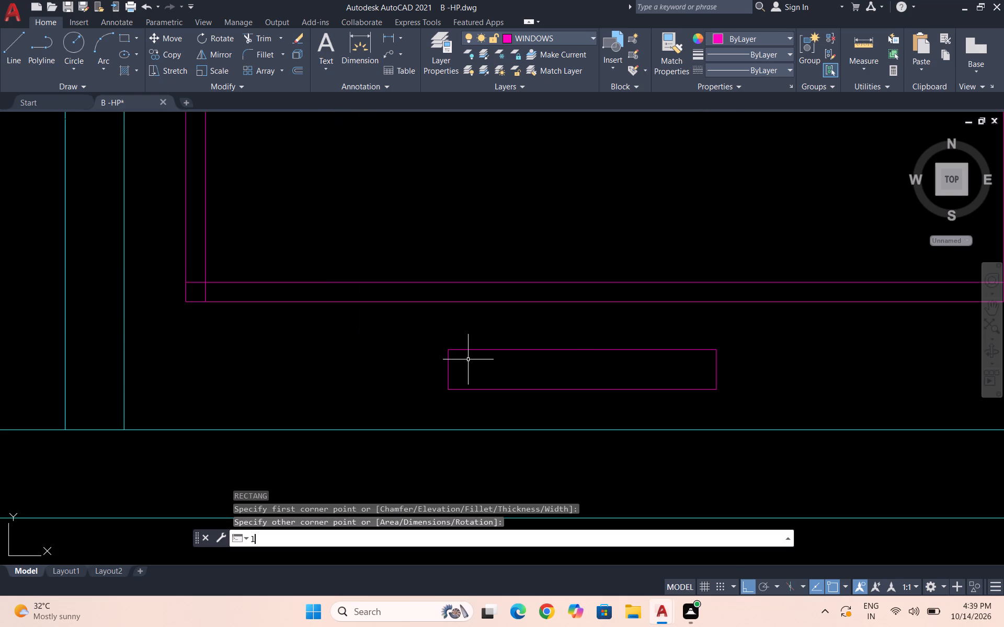
{"action": "key", "text": "Return"}
{"action": "left_click", "coordinate": [445, 370]}
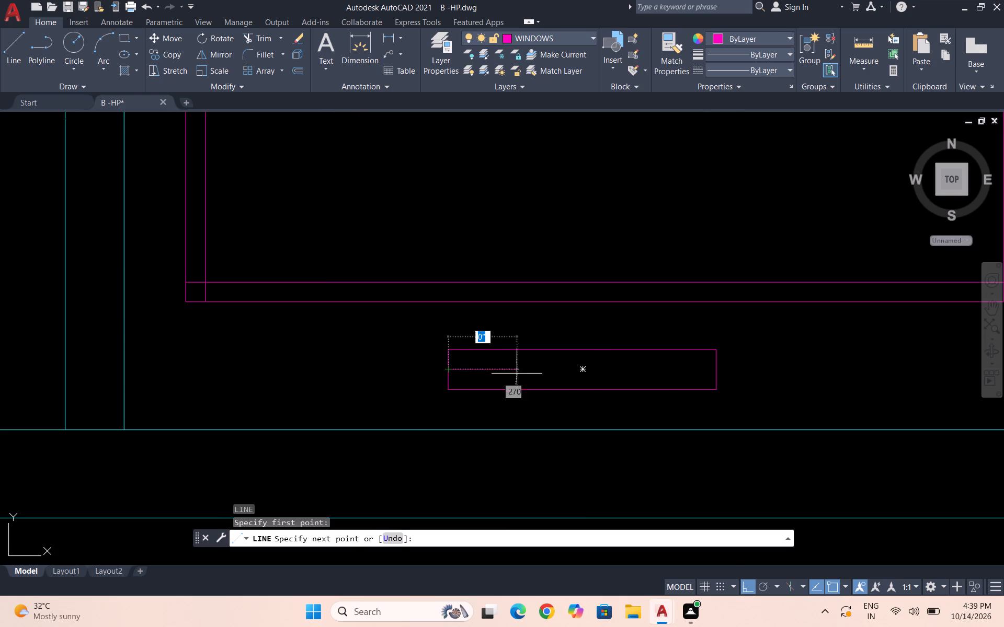
{"action": "left_click", "coordinate": [718, 366]}
{"action": "key", "text": "Escape"}
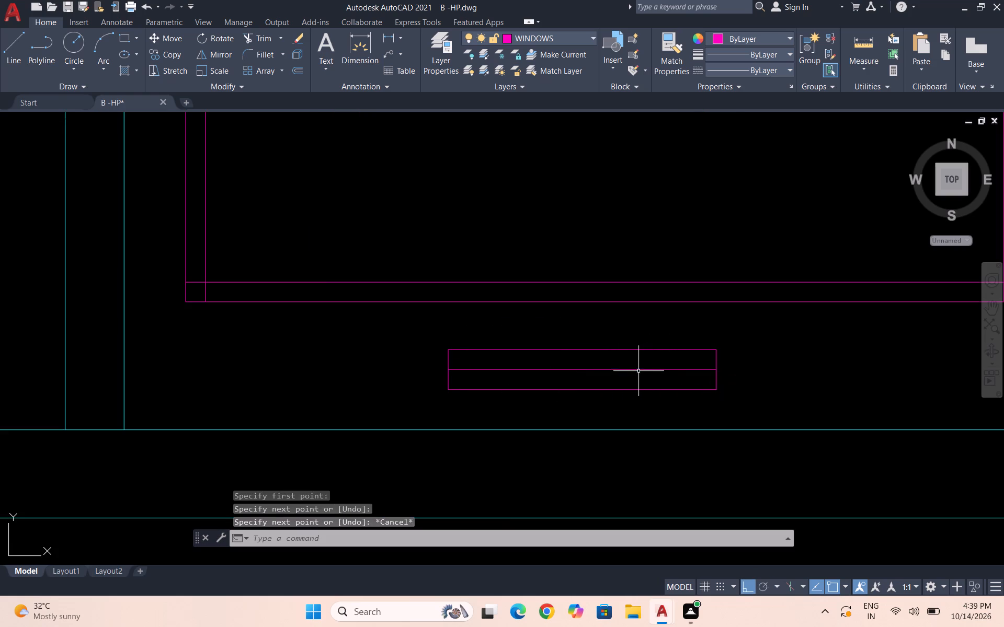
Copy the rectangle's horizontal centre line 1" to the right from its left endpoint.
{"action": "left_click", "coordinate": [638, 371]}
{"action": "type", "text": "co"}
{"action": "key", "text": "Return"}
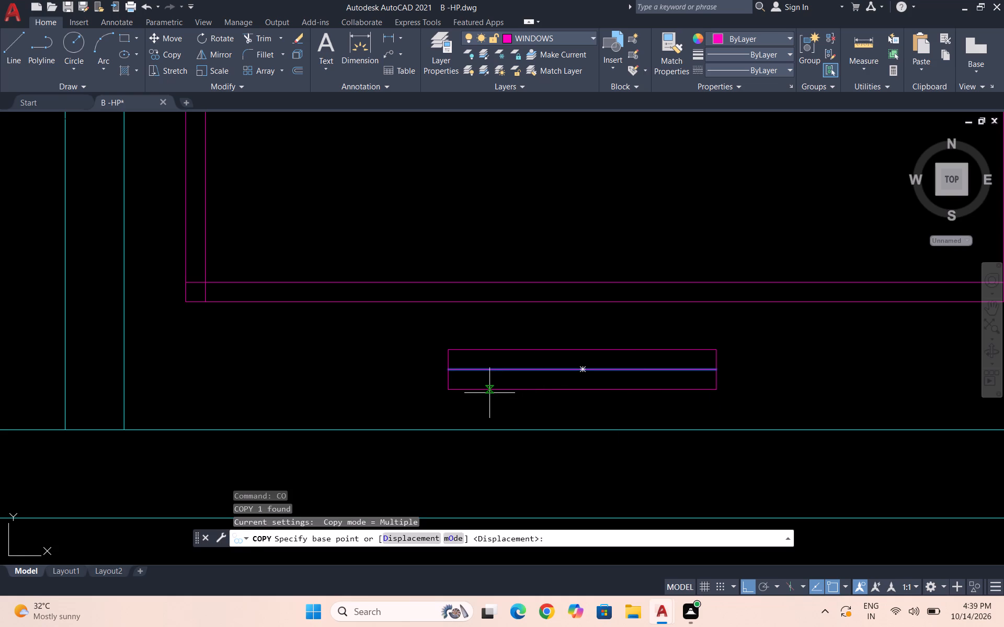
{"action": "left_click", "coordinate": [451, 370]}
{"action": "scroll", "coordinate": [454, 363], "scroll_direction": "up", "scroll_amount": 1}
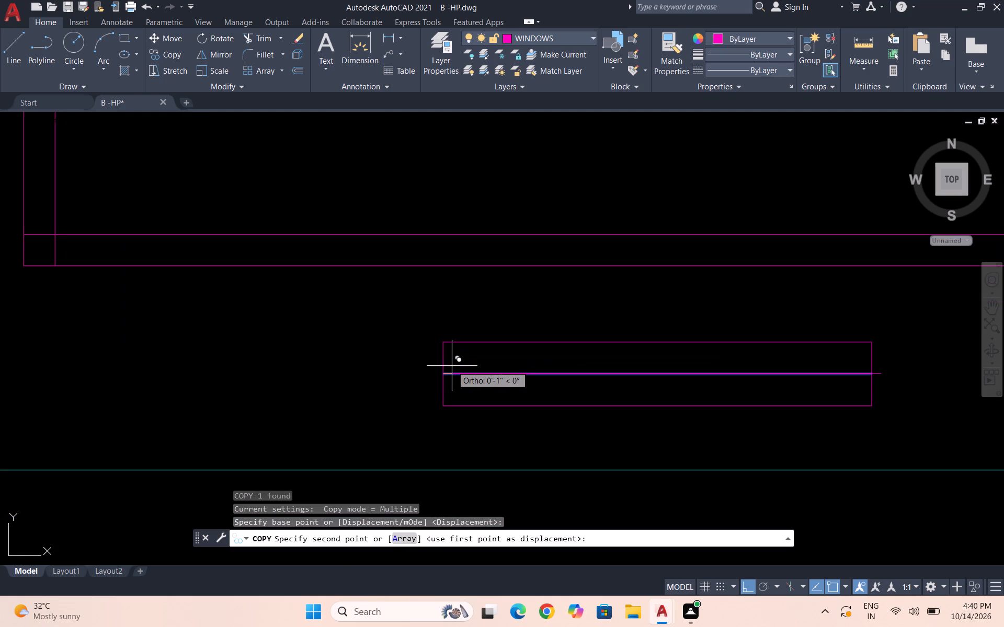
{"action": "type", "text": "1\""}
{"action": "key", "text": "Return"}
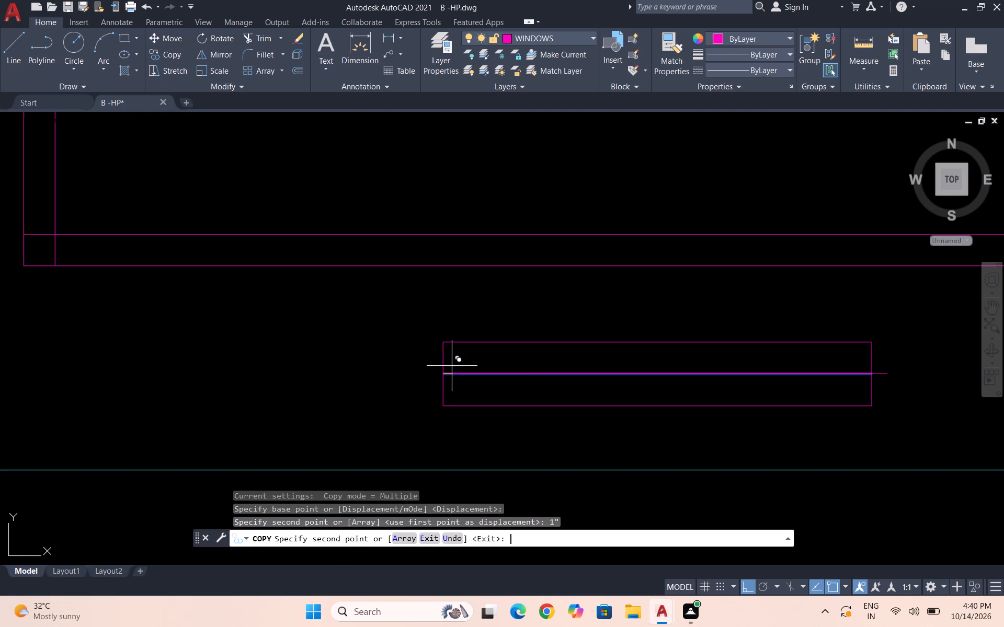
{"action": "key", "text": "Escape"}
{"action": "key", "text": "Escape"}
Start an Offset with a distance of 1" for the linework of the small rectangle behind the lift car.
{"action": "key", "text": "o"}
{"action": "key", "text": "Return"}
{"action": "type", "text": "1\""}
{"action": "key", "text": "Return"}
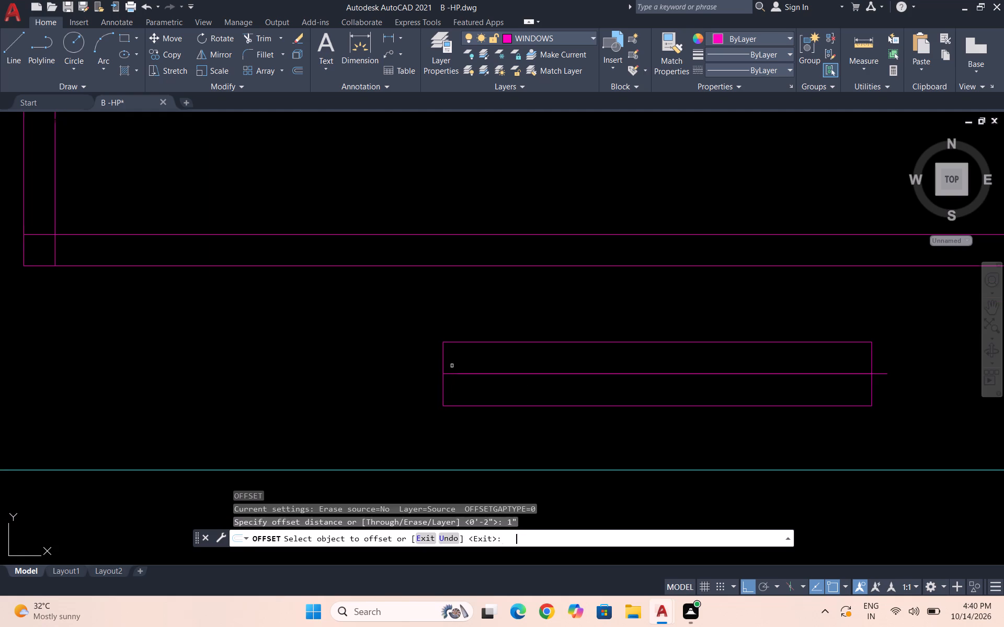
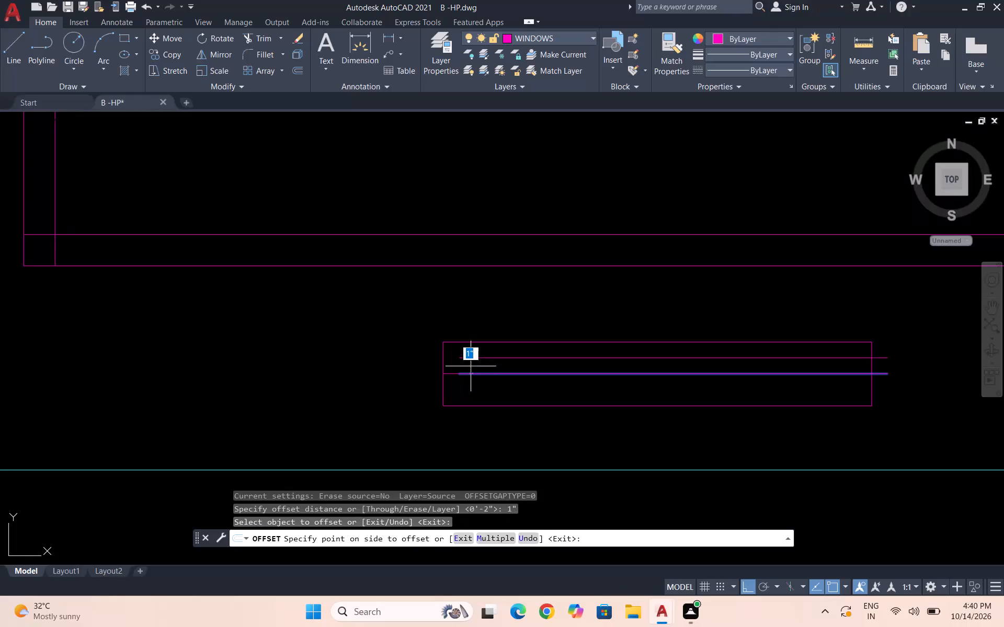
Offset the inner horizontal lines of the small rectangle by 1", placing lines above and below its centre line.
{"action": "left_click", "coordinate": [471, 366]}
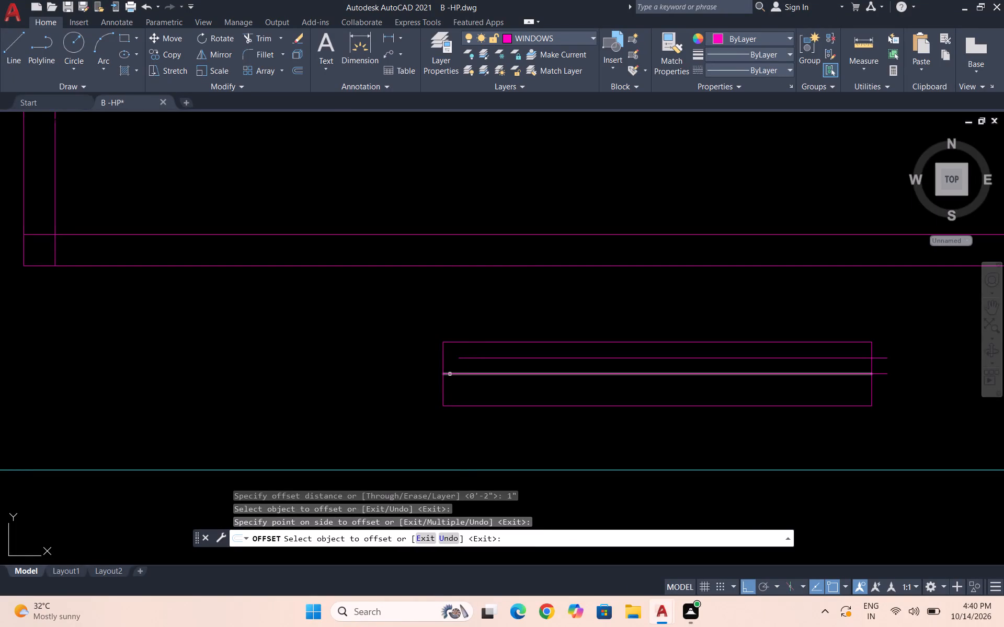
{"action": "left_click", "coordinate": [450, 374]}
{"action": "left_click", "coordinate": [453, 358]}
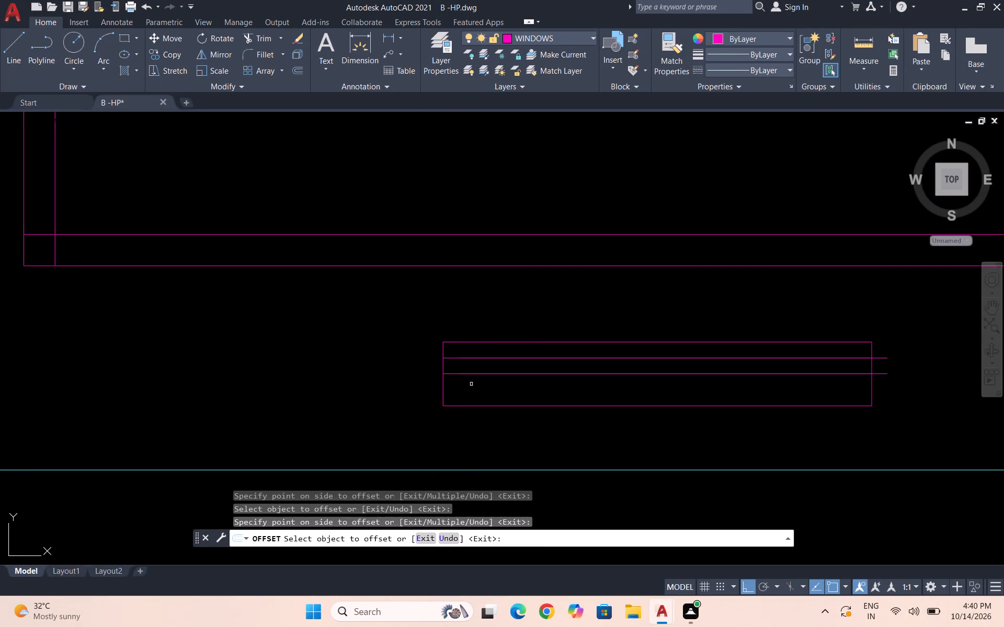
{"action": "left_click", "coordinate": [452, 374]}
{"action": "left_click", "coordinate": [454, 401]}
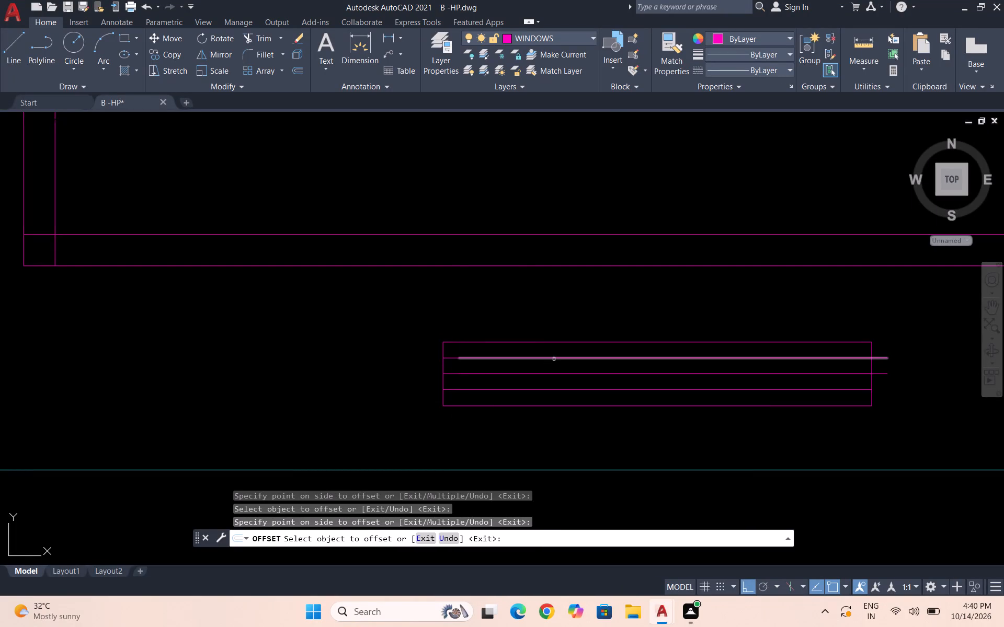
{"action": "key", "text": "Escape"}
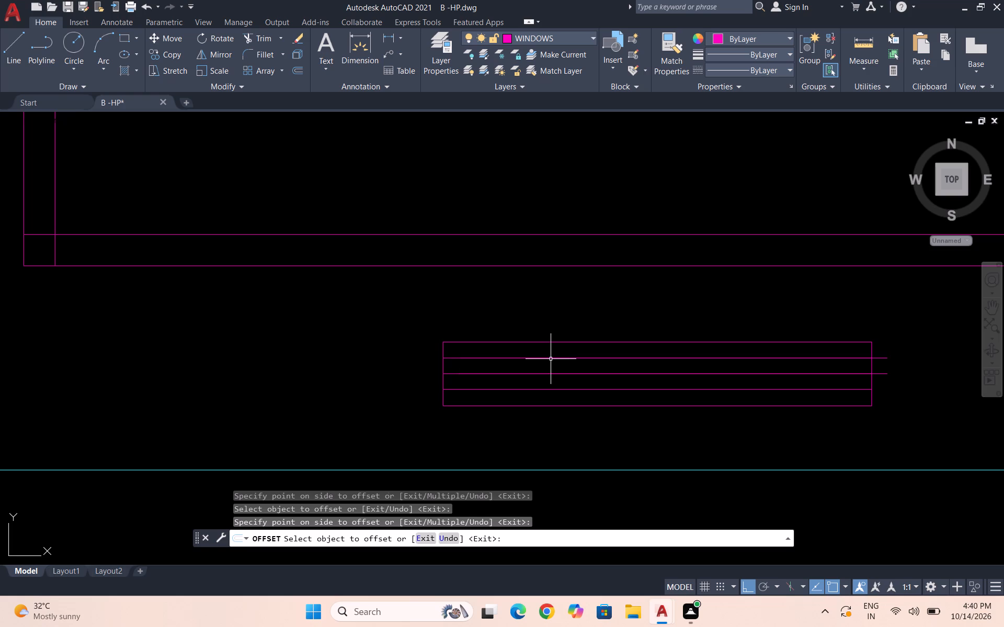
Erase the upper horizontal line that overhangs the small rectangle's right edge.
{"action": "left_click", "coordinate": [521, 356]}
{"action": "left_click", "coordinate": [489, 368]}
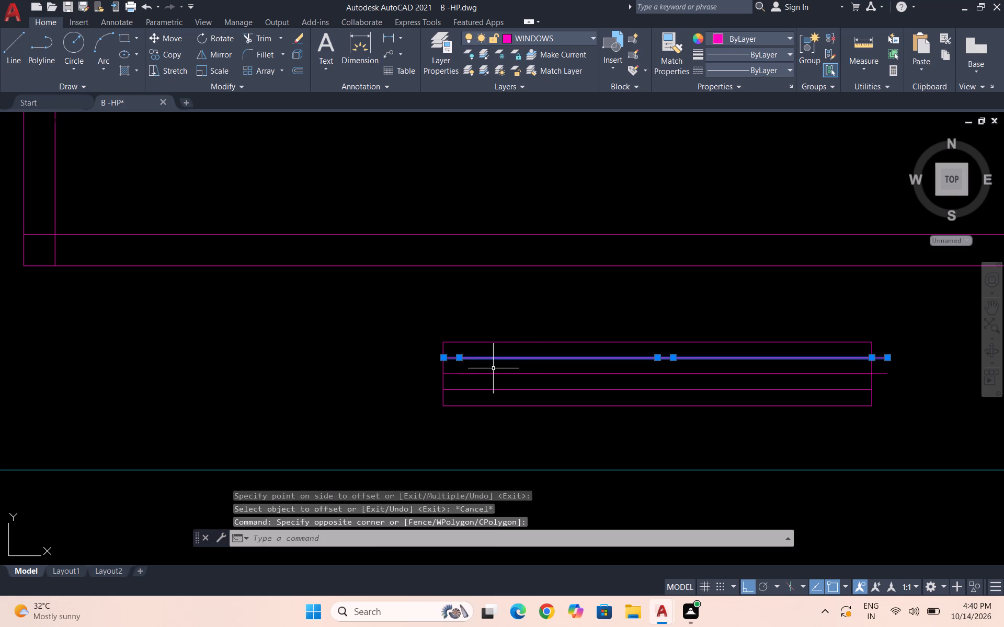
{"action": "scroll", "coordinate": [447, 369], "scroll_direction": "up", "scroll_amount": 3}
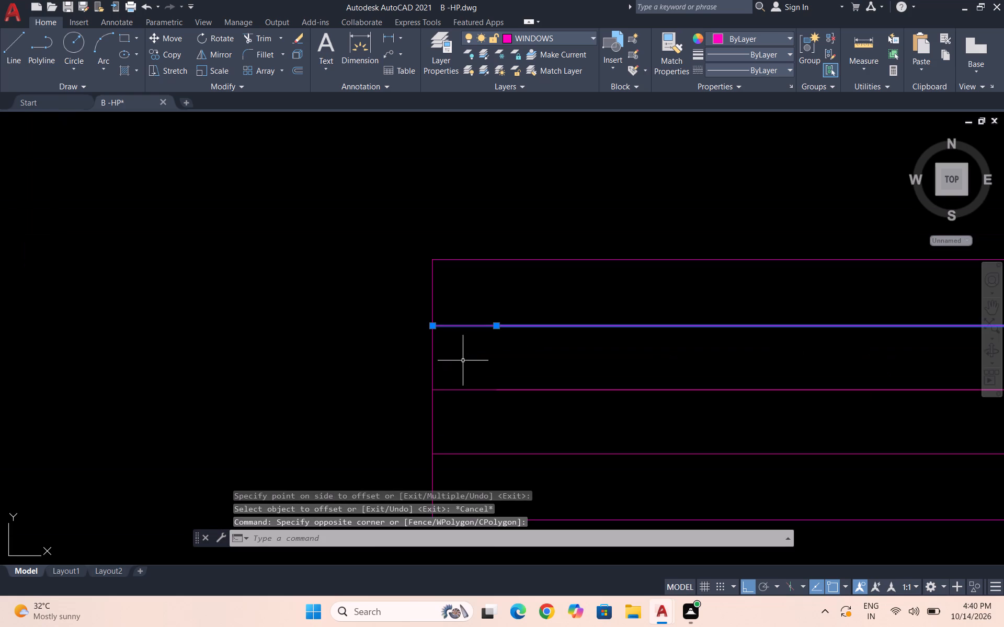
{"action": "left_click_drag", "start_coordinate": [476, 354], "coordinate": [468, 338], "text": "shift"}
{"action": "left_click", "coordinate": [462, 319], "text": "shift"}
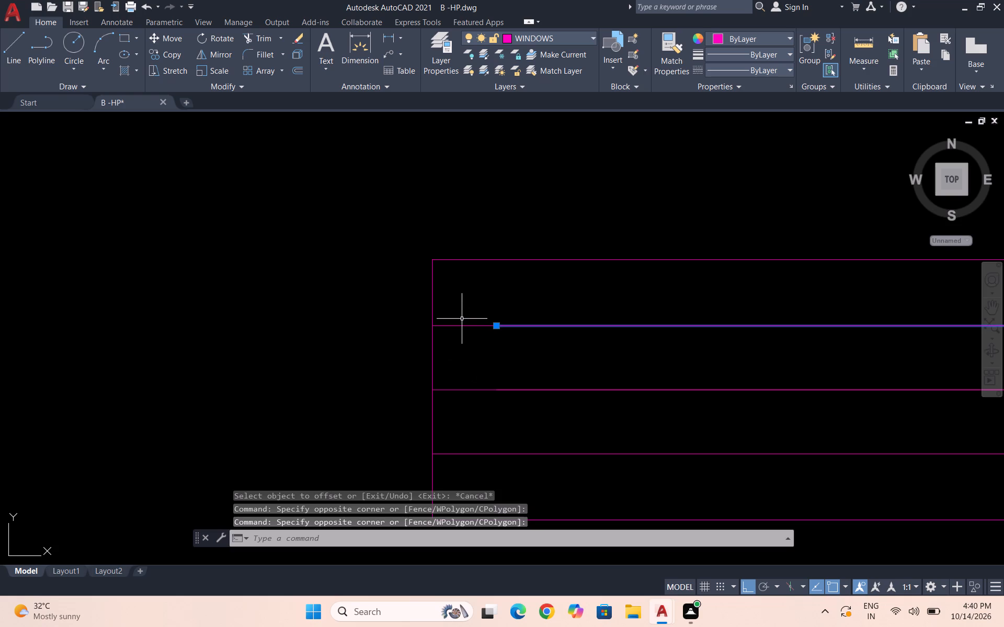
{"action": "key", "text": "Delete"}
Erase the overhanging duplicate of the small rectangle's centre line.
{"action": "scroll", "coordinate": [480, 336], "scroll_direction": "down", "scroll_amount": 3}
{"action": "left_click", "coordinate": [543, 356]}
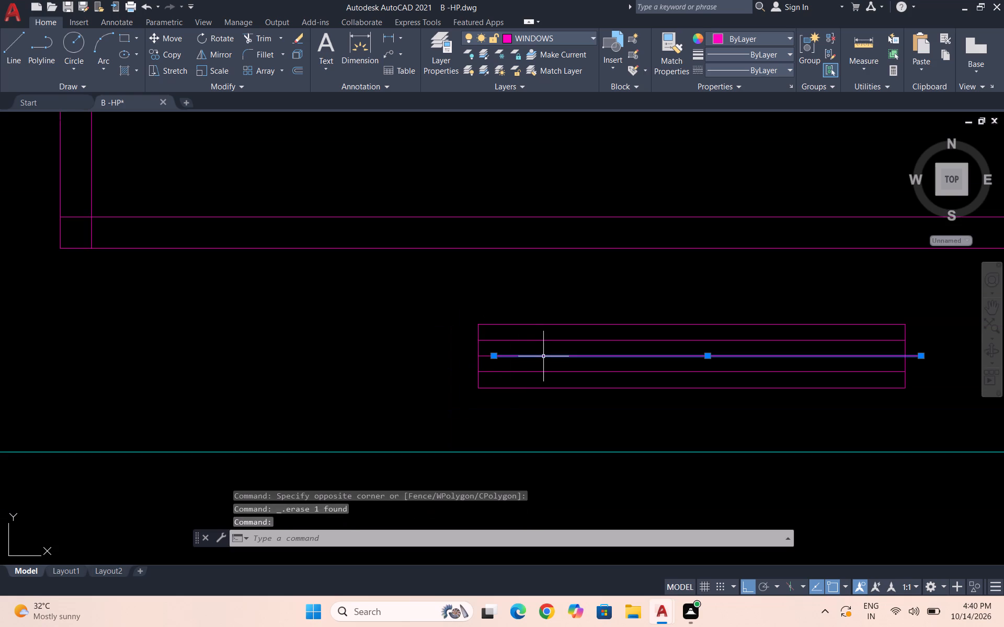
{"action": "key", "text": "BackSpace"}
{"action": "key", "text": "asterisk"}
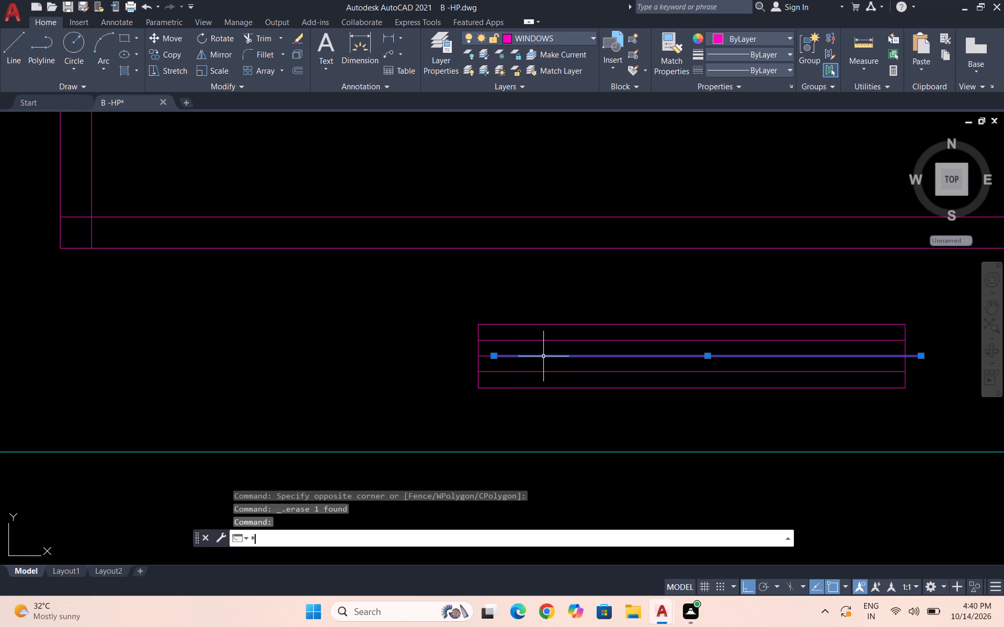
{"action": "key", "text": "Delete"}
{"action": "key", "text": "Delete"}
{"action": "key", "text": "BackSpace"}
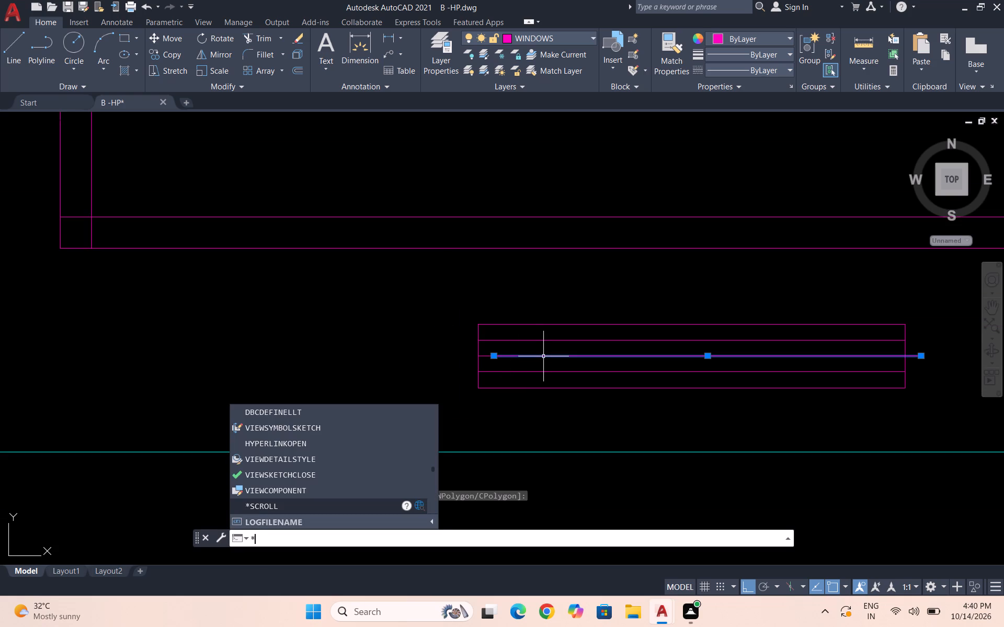
{"action": "key", "text": "BackSpace"}
{"action": "key", "text": "Delete"}
{"action": "key", "text": "Delete"}
{"action": "key", "text": "BackSpace"}
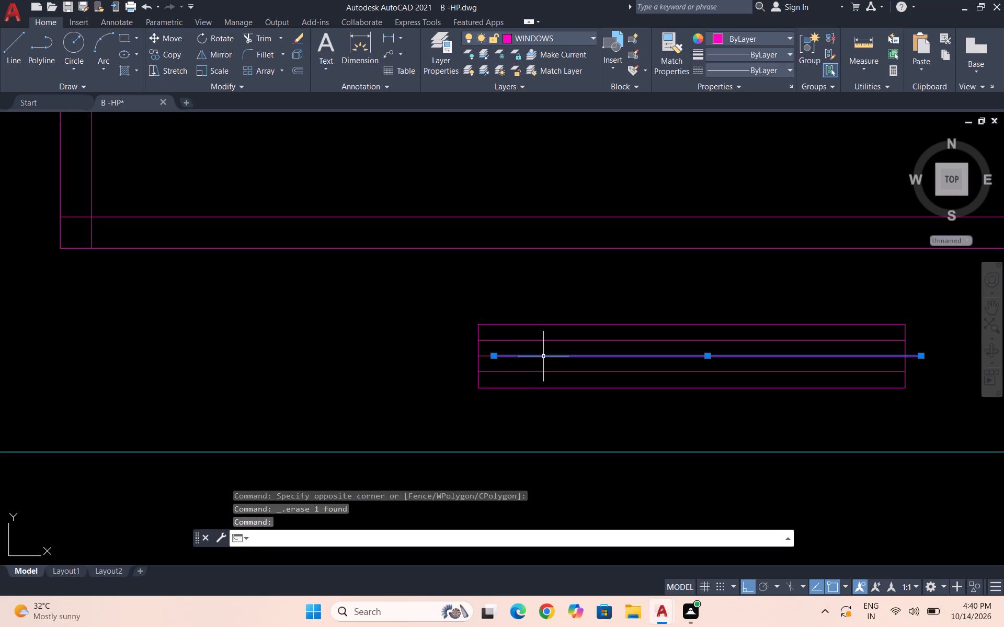
{"action": "key", "text": "Delete"}
{"action": "key", "text": "Delete"}
{"action": "key", "text": "Escape"}
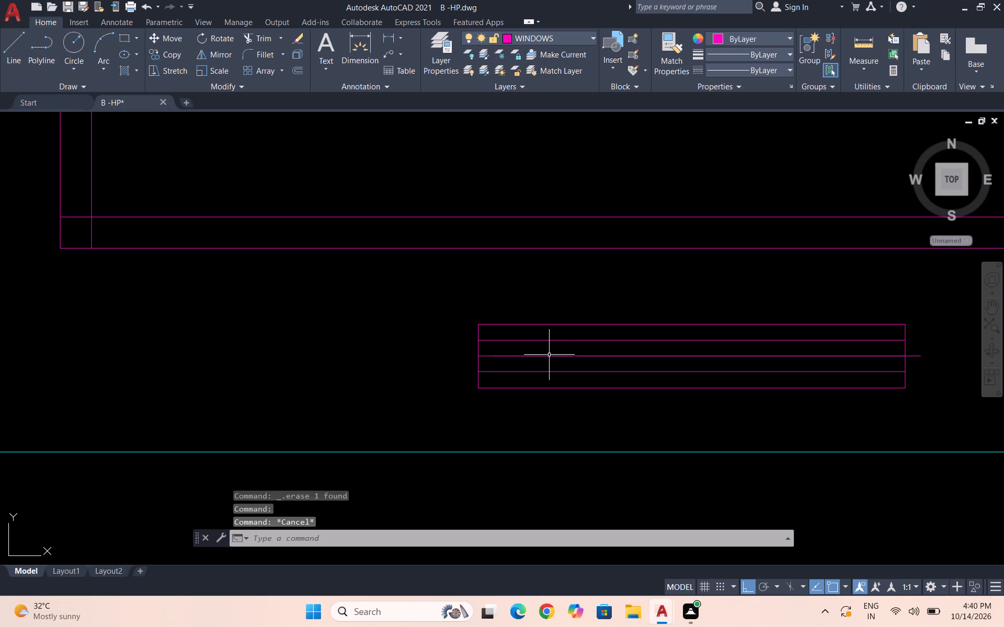
{"action": "left_click", "coordinate": [550, 357]}
{"action": "key", "text": "Delete"}
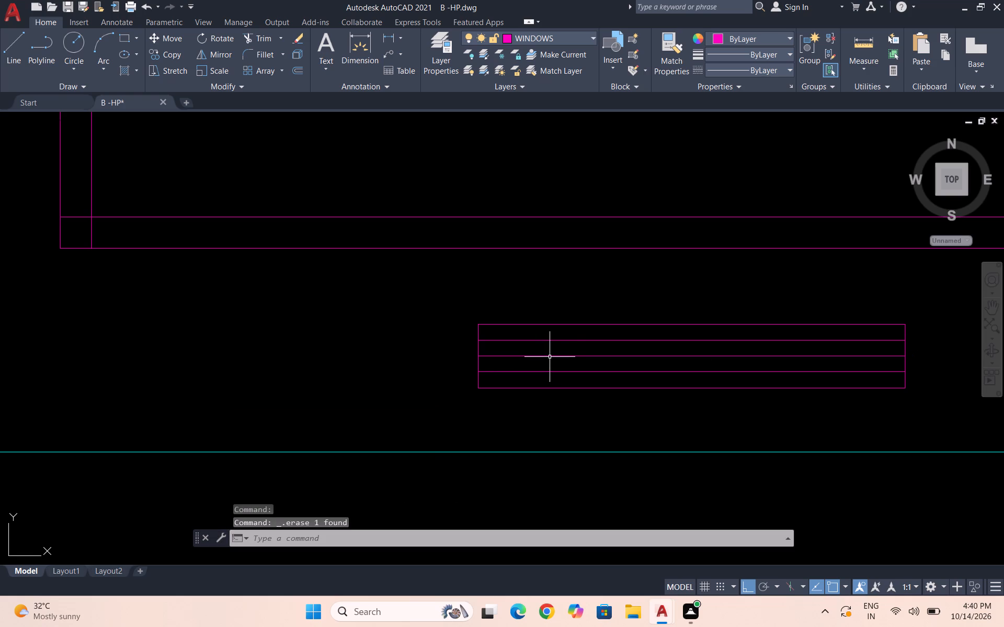
{"action": "left_click", "coordinate": [543, 370]}
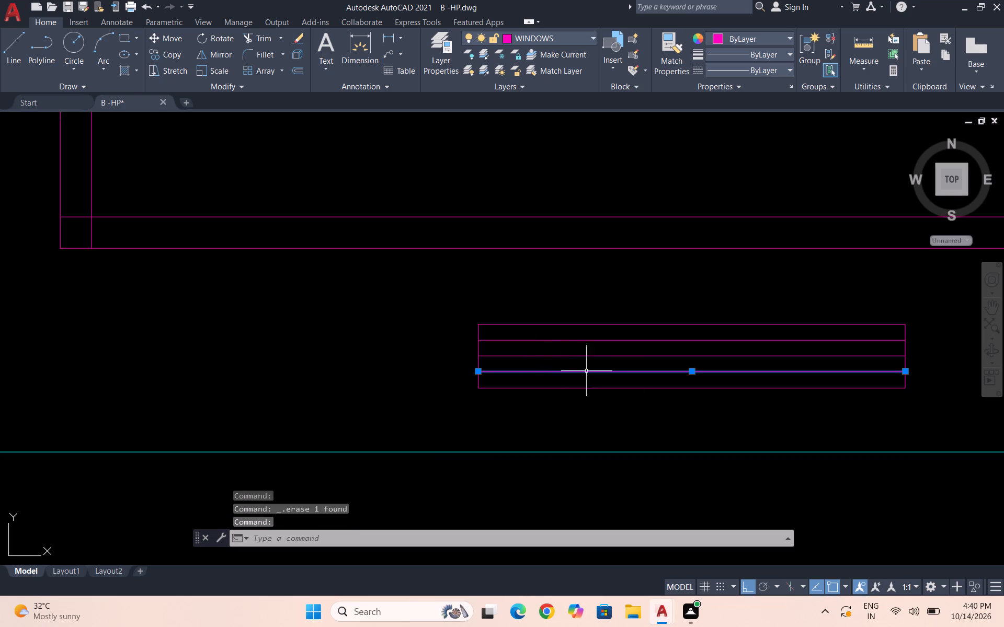
{"action": "key", "text": "Escape"}
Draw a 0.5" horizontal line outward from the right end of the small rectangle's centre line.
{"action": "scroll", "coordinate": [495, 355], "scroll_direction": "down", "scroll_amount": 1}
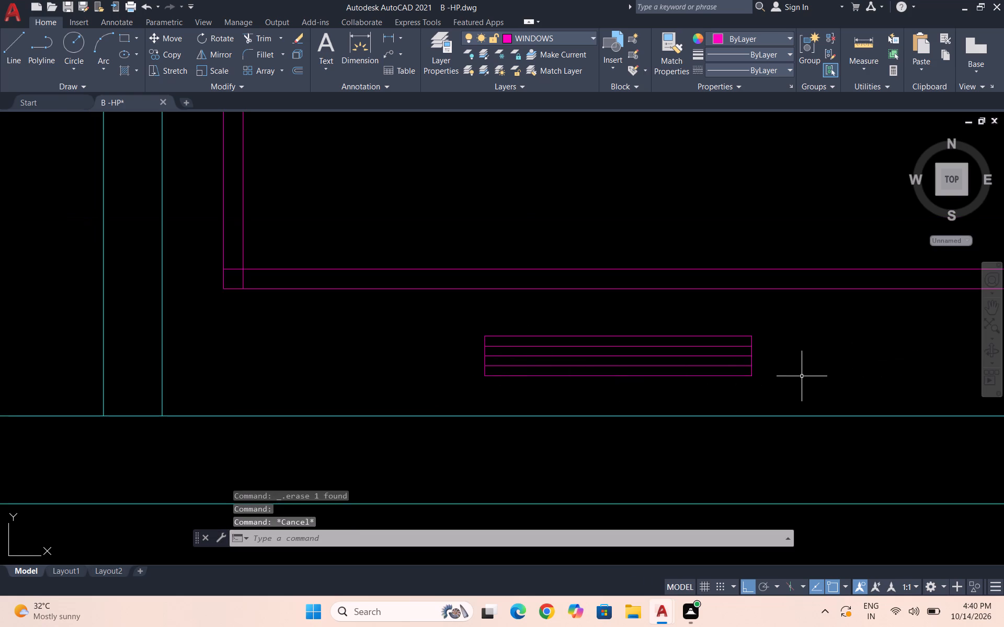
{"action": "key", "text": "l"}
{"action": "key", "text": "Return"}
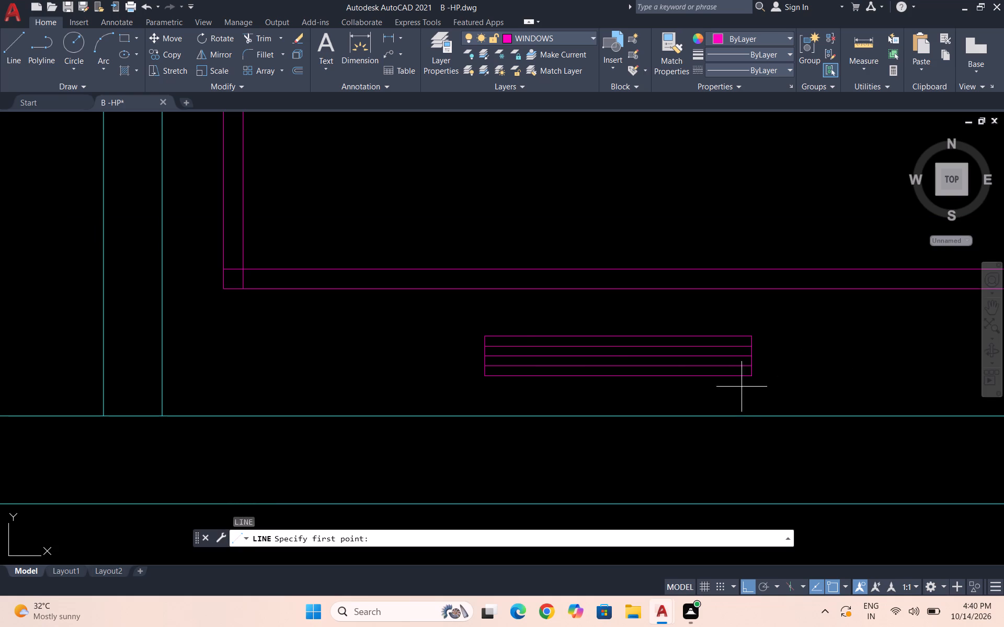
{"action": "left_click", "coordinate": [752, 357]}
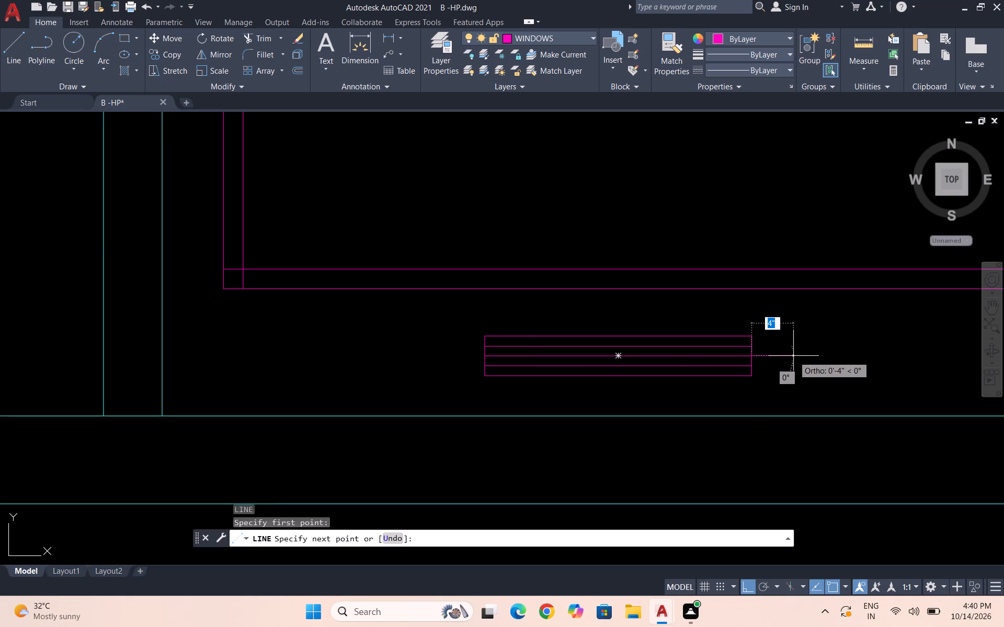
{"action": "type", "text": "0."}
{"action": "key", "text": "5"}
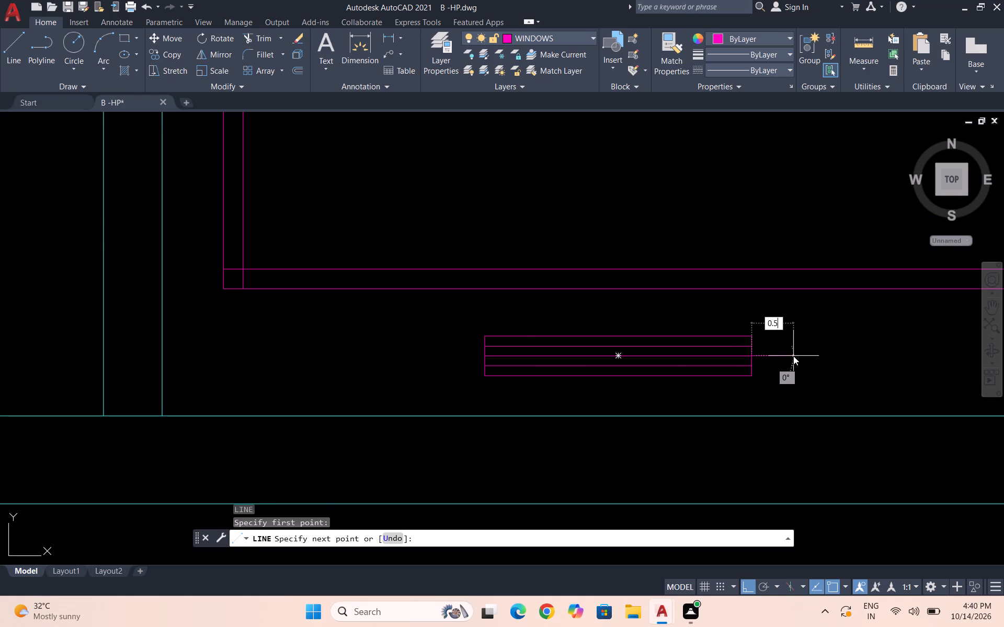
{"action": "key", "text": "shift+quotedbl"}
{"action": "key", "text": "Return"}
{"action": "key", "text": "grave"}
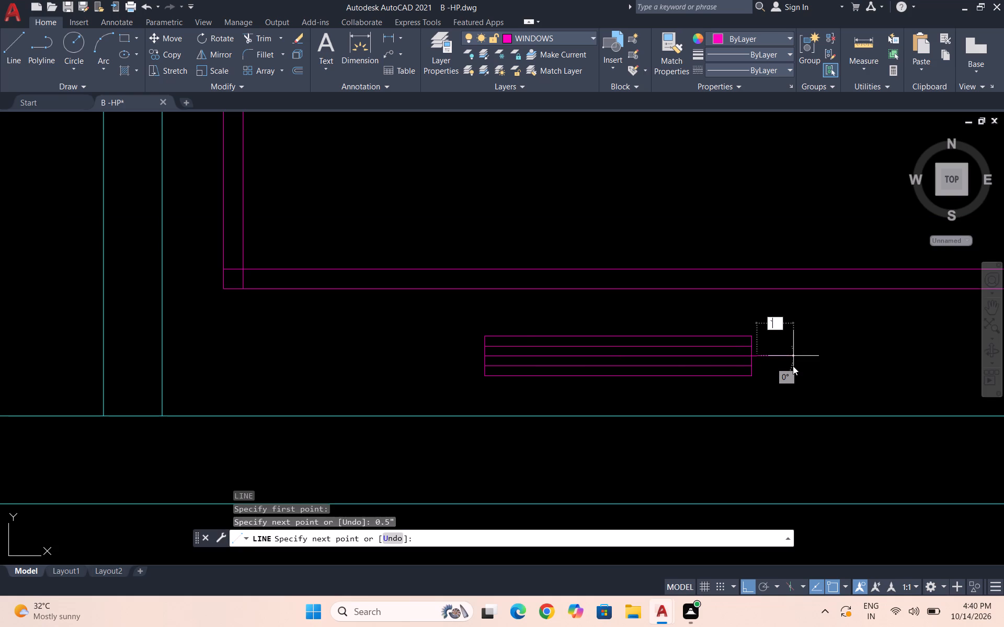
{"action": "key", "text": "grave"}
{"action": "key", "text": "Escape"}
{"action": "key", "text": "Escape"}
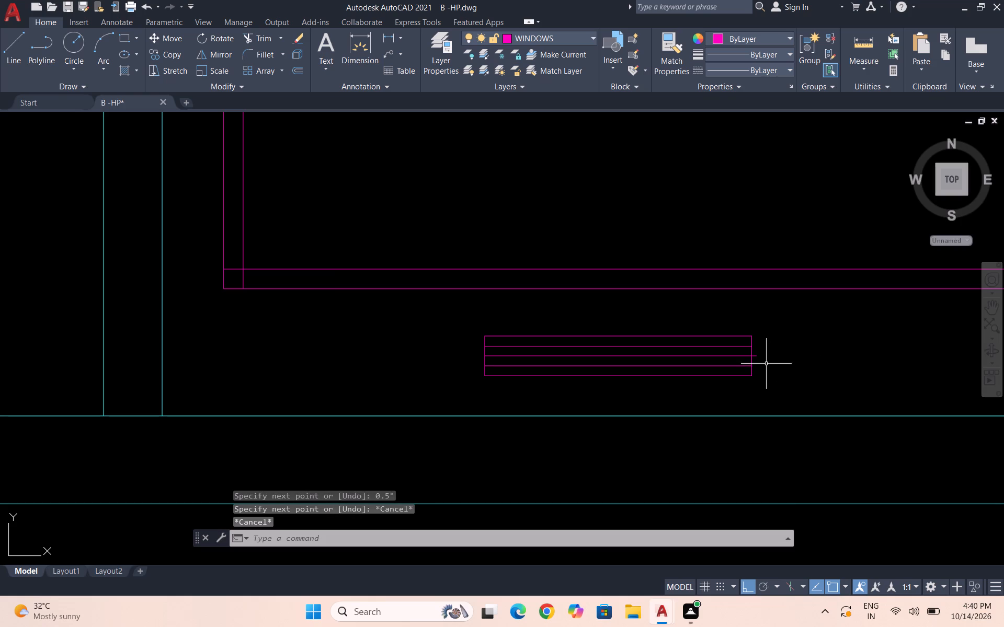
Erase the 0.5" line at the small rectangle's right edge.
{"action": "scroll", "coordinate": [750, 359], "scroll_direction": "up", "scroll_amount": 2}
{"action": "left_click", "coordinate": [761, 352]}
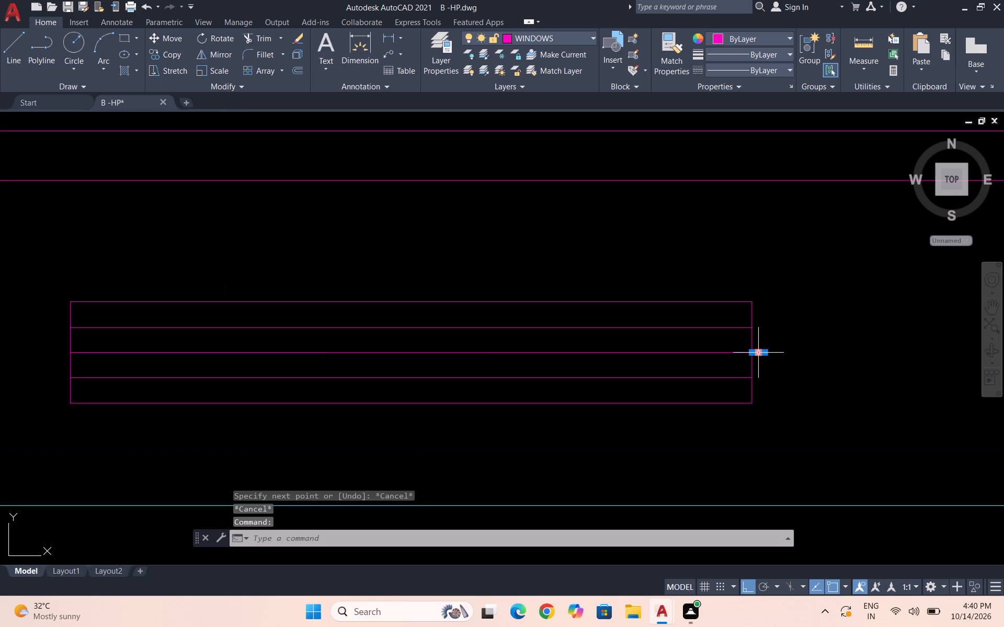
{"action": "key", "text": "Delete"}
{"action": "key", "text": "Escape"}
Draw a horizontal line about 4" long outward from the right end of the small rectangle's centre line.
{"action": "key", "text": "l"}
{"action": "key", "text": "Return"}
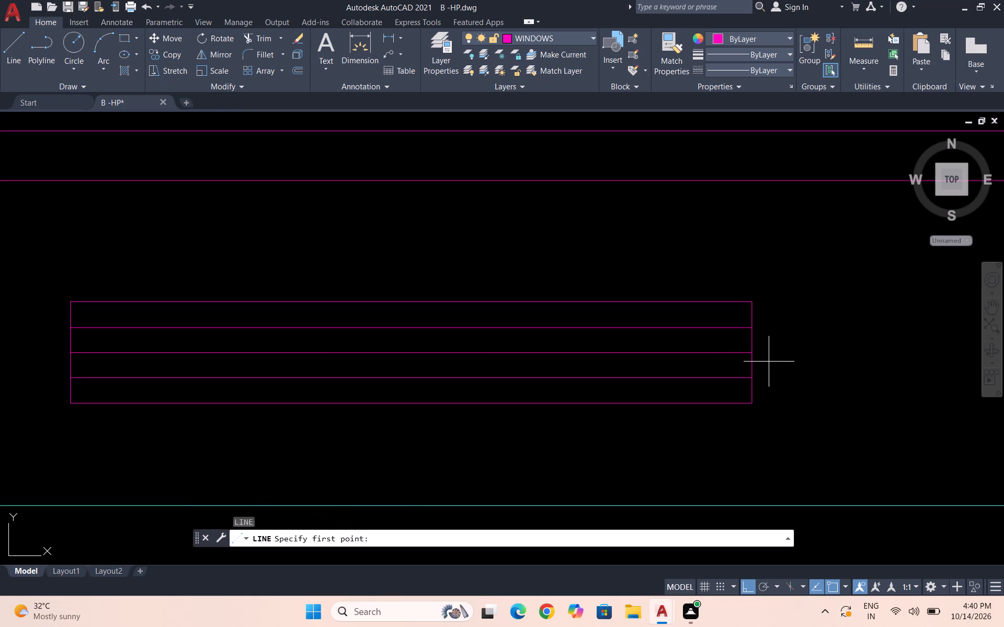
{"action": "left_click", "coordinate": [752, 354]}
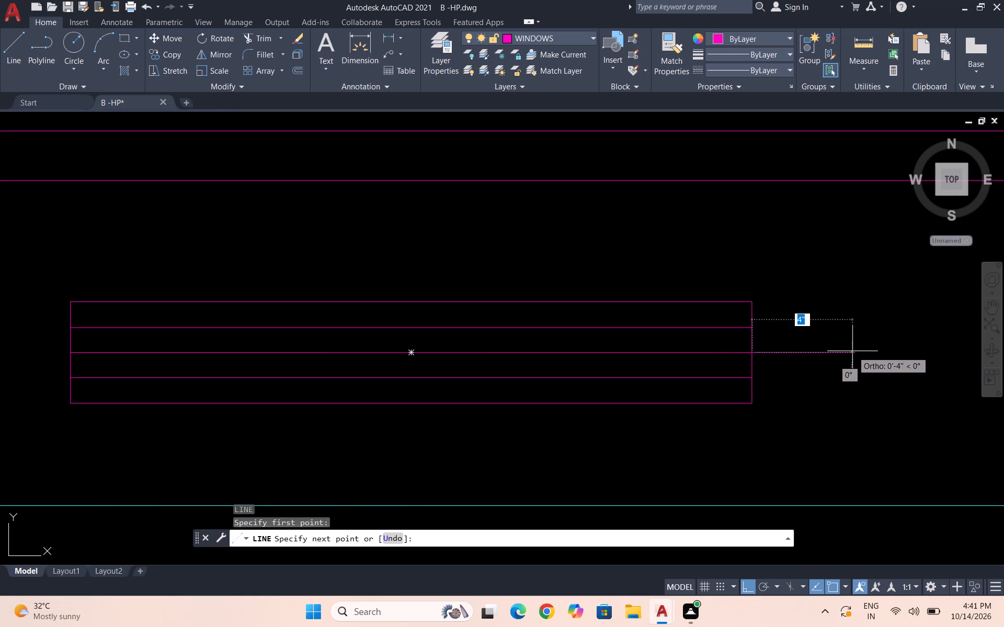
{"action": "left_click", "coordinate": [852, 351]}
{"action": "key", "text": "Escape"}
Copy the short projecting line to the rectangle's left edge so it extends outward from the centre line.
{"action": "left_click", "coordinate": [857, 384]}
{"action": "left_click", "coordinate": [813, 319]}
{"action": "type", "text": "co"}
{"action": "key", "text": "Return"}
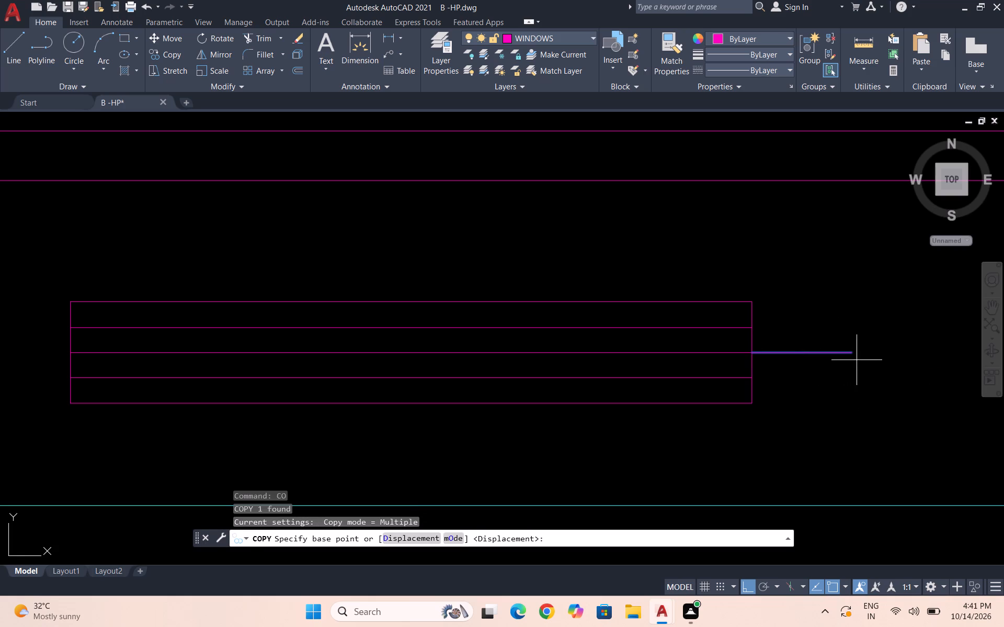
{"action": "left_click", "coordinate": [852, 354]}
{"action": "scroll", "coordinate": [816, 338], "scroll_direction": "down", "scroll_amount": 3}
{"action": "scroll", "coordinate": [611, 357], "scroll_direction": "up", "scroll_amount": 3}
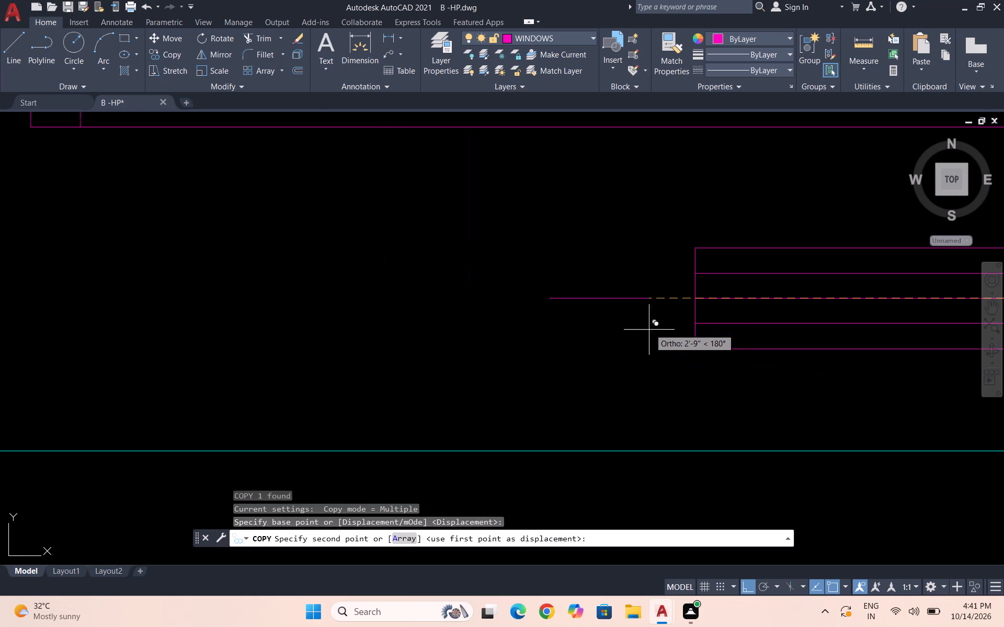
{"action": "left_click", "coordinate": [697, 299]}
{"action": "scroll", "coordinate": [631, 301], "scroll_direction": "down", "scroll_amount": 3}
{"action": "key", "text": "Escape"}
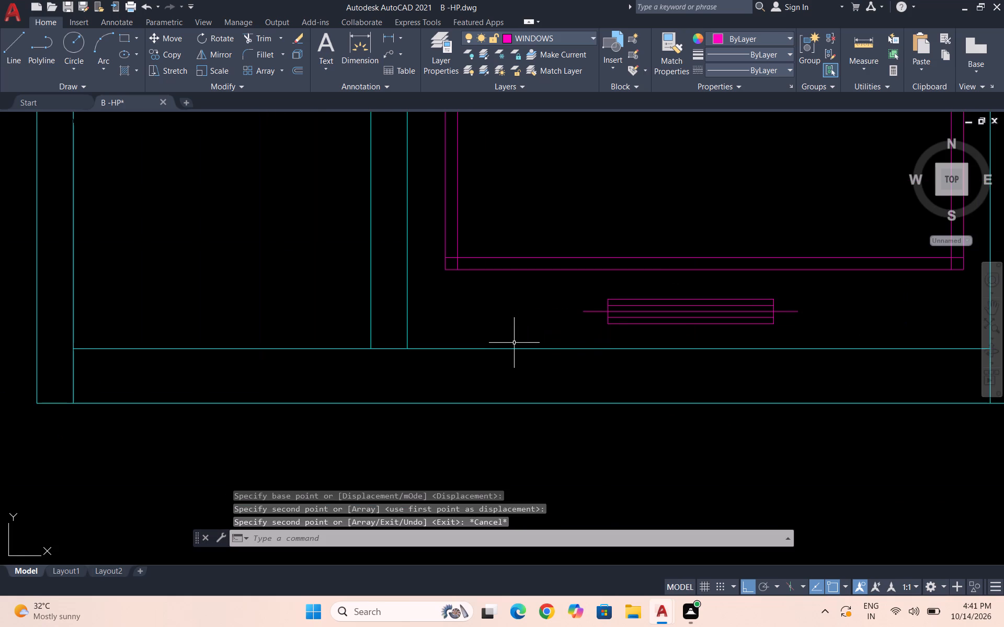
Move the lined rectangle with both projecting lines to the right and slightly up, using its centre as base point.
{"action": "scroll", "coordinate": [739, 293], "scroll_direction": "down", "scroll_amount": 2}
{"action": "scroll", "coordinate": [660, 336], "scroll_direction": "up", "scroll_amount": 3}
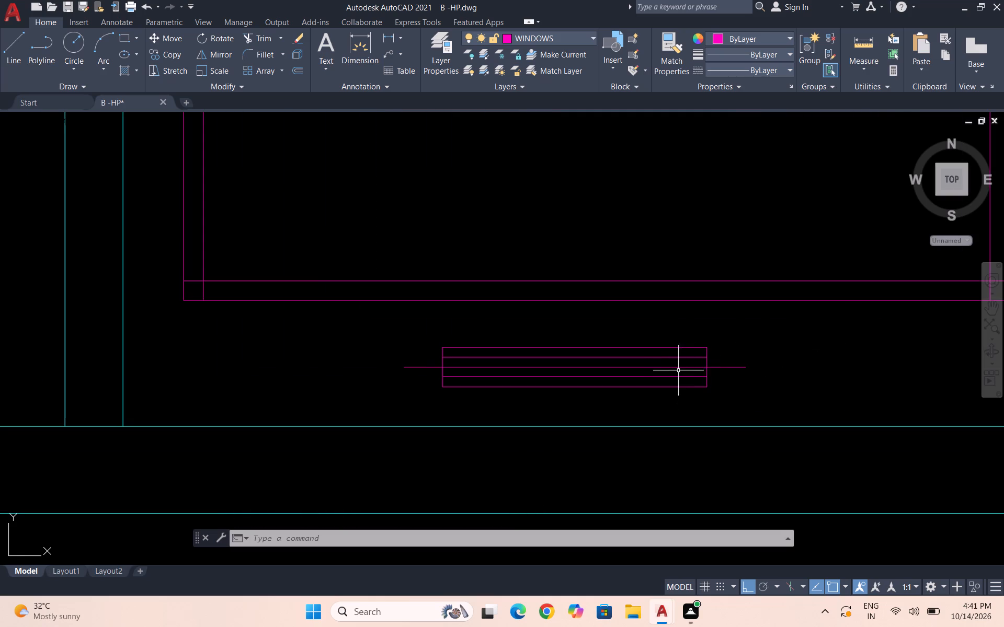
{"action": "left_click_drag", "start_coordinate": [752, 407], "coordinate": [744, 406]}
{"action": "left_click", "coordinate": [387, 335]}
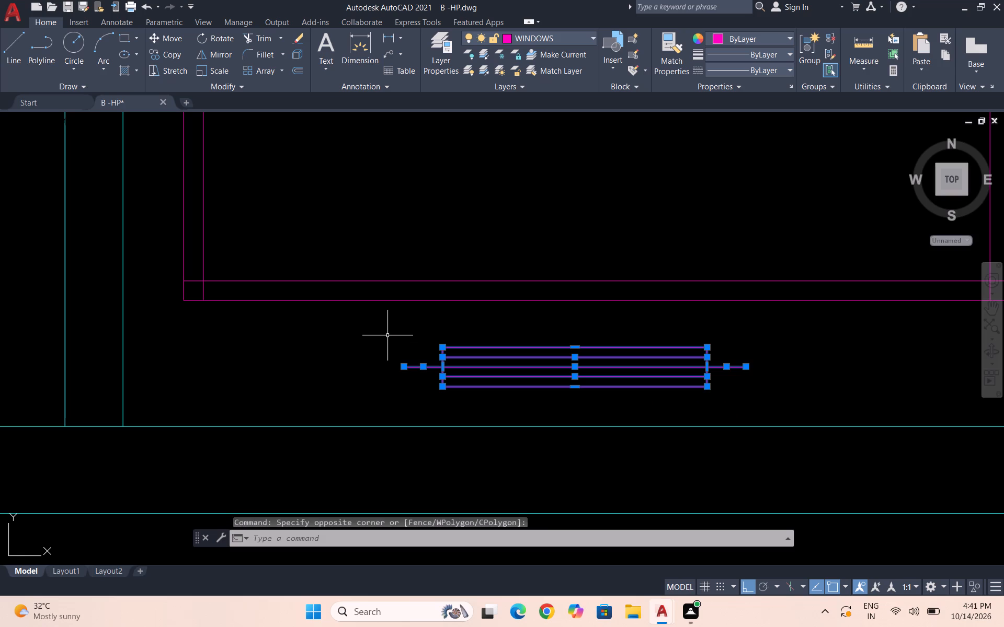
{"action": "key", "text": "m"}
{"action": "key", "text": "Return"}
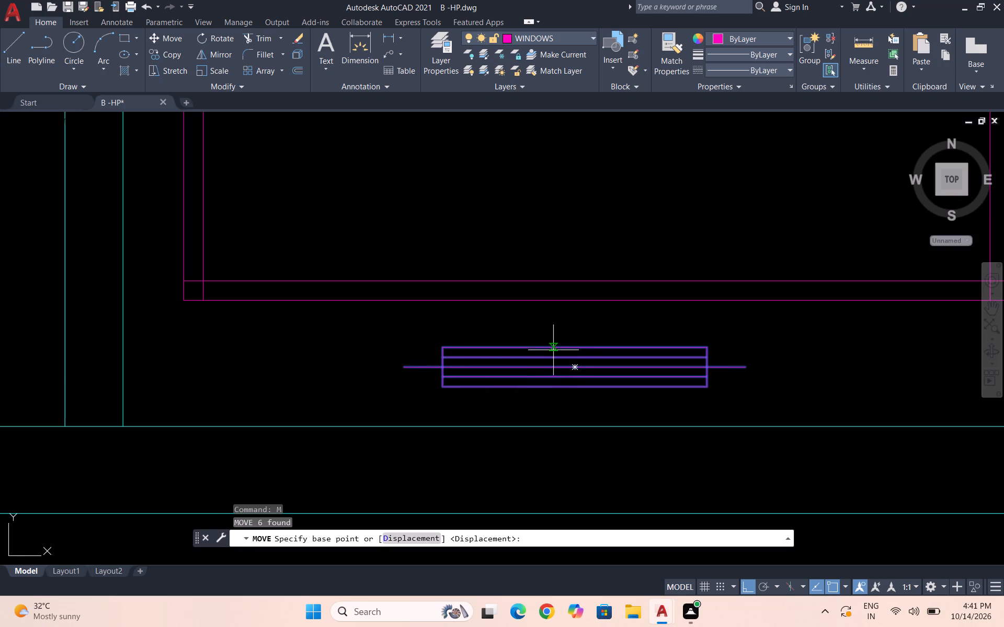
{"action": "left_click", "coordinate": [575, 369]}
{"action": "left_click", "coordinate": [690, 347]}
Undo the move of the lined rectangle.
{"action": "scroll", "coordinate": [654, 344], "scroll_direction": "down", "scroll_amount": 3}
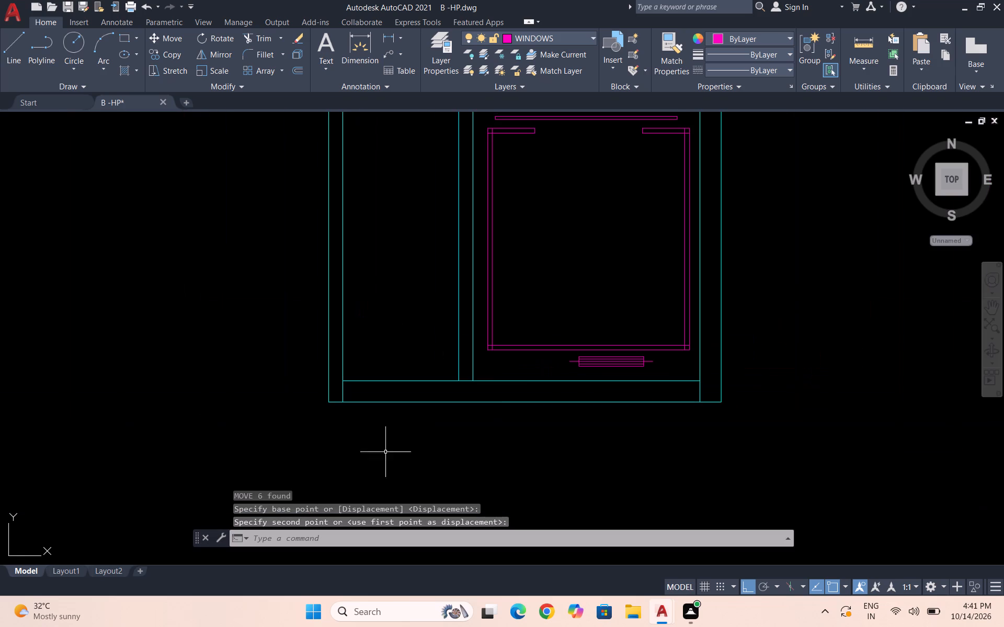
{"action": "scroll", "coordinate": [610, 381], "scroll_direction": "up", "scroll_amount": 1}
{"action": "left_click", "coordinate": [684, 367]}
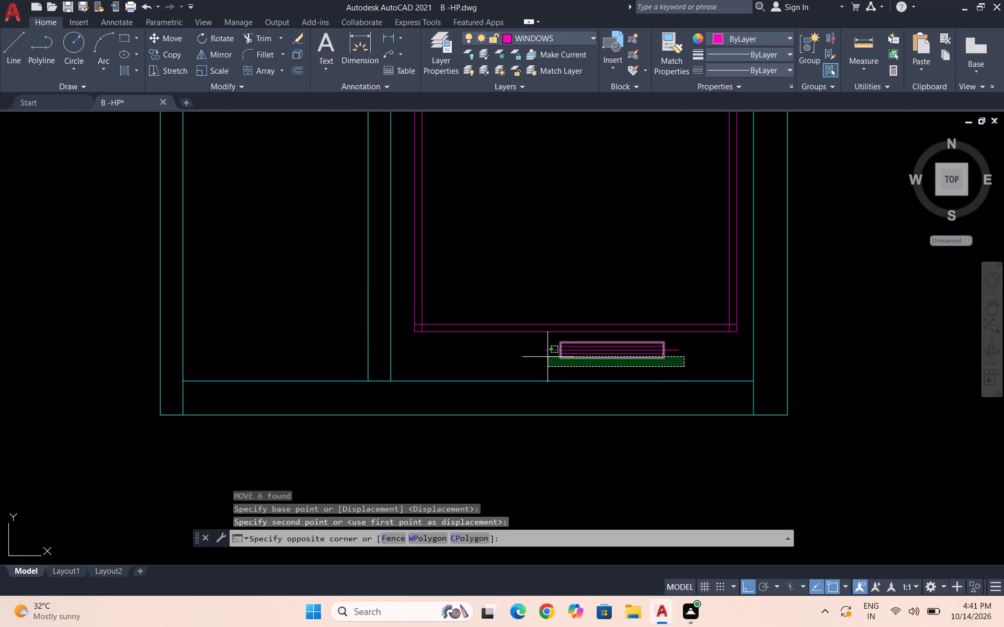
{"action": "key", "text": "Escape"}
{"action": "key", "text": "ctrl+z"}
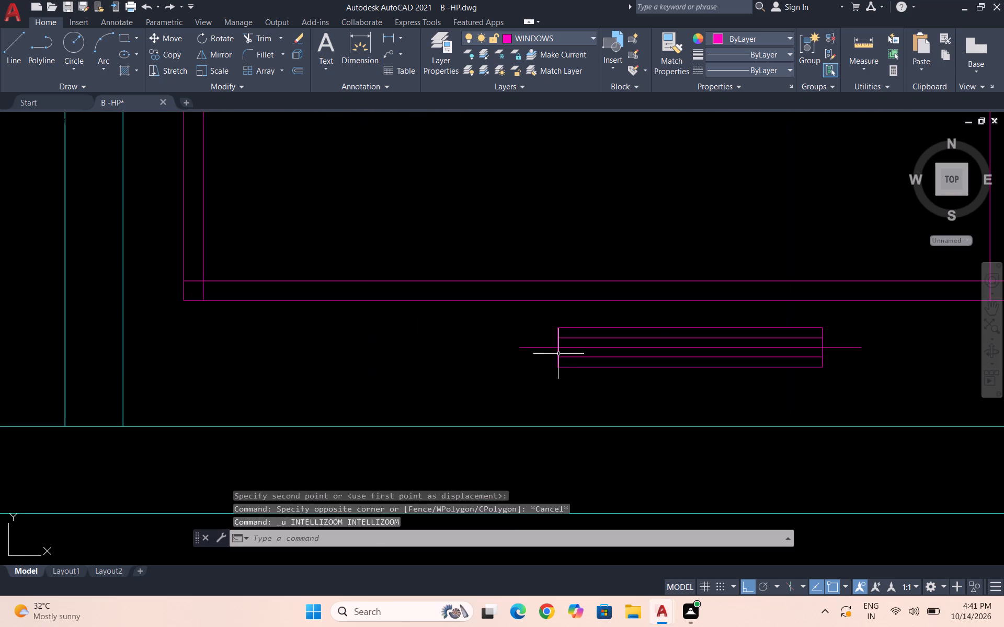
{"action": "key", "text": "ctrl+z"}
On the LT layer, draw two crossing corner-to-corner diagonals in the narrow shaft beside the magenta-framed lift room.
{"action": "scroll", "coordinate": [578, 327], "scroll_direction": "down", "scroll_amount": 5}
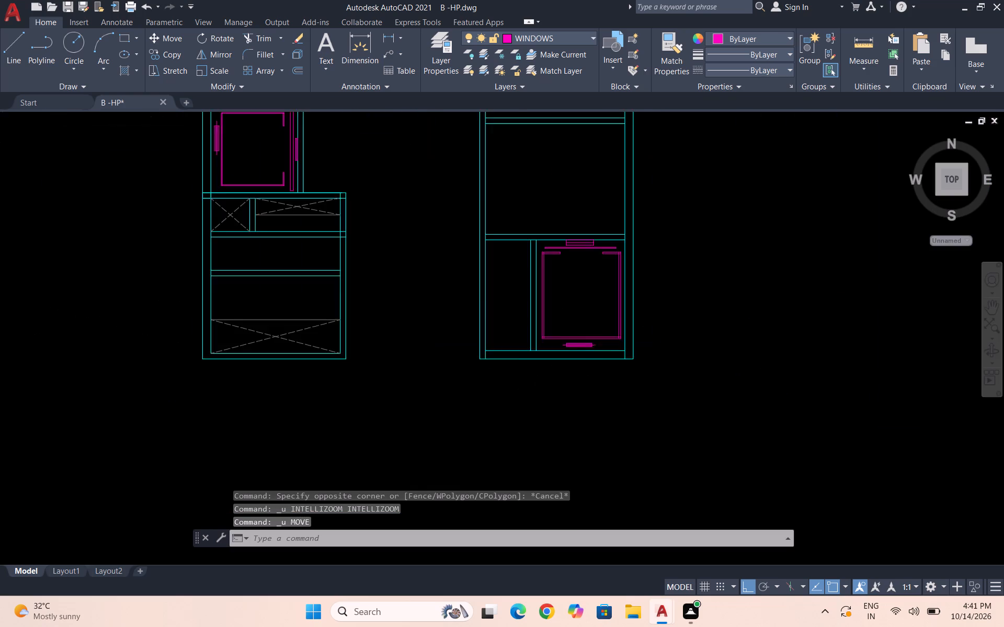
{"action": "scroll", "coordinate": [584, 364], "scroll_direction": "down", "scroll_amount": 1}
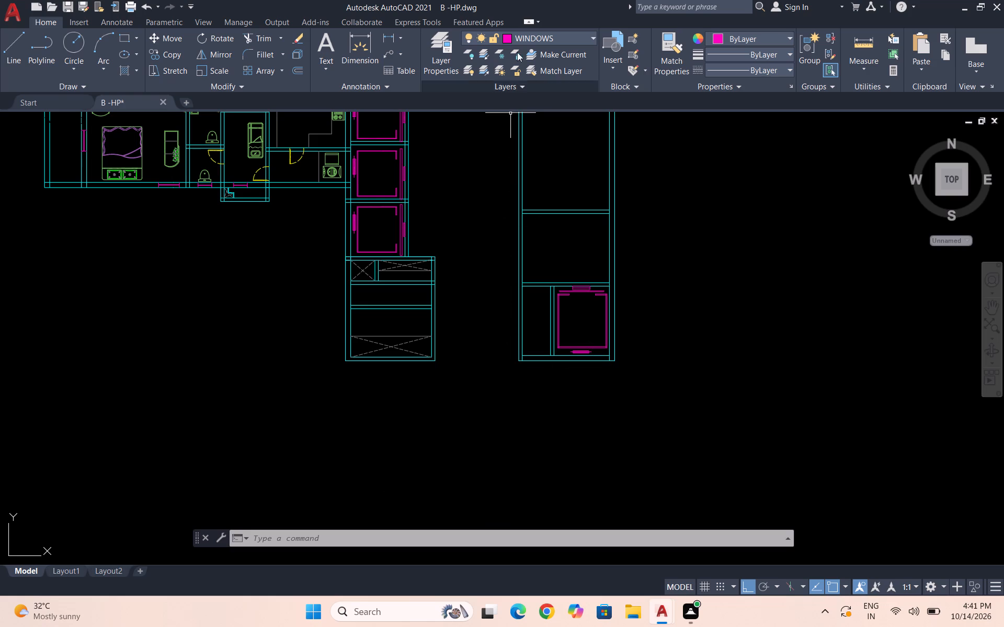
{"action": "left_click", "coordinate": [549, 36]}
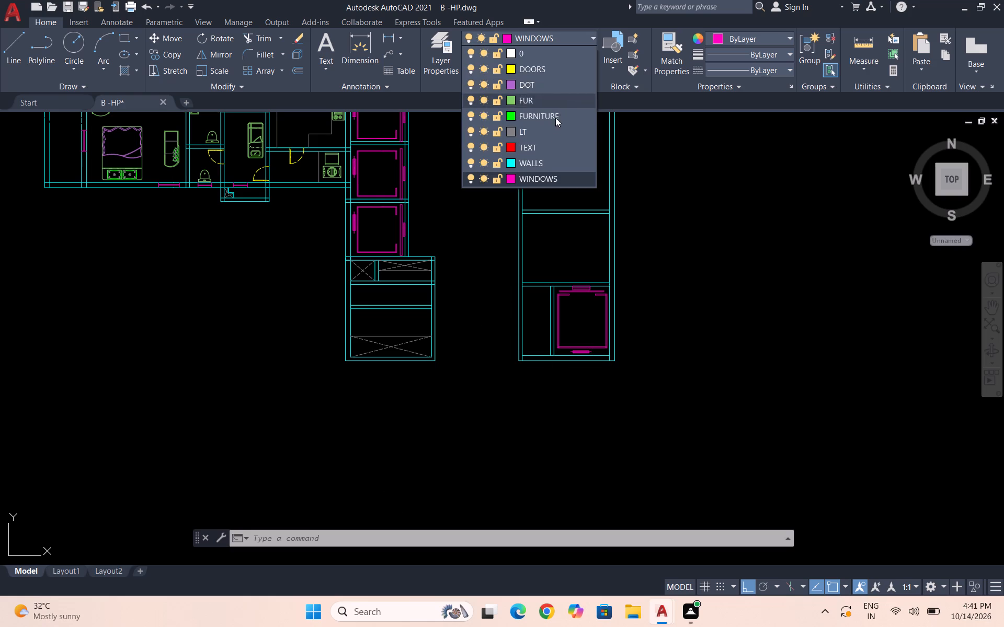
{"action": "left_click", "coordinate": [549, 138]}
{"action": "scroll", "coordinate": [526, 376], "scroll_direction": "up", "scroll_amount": 2}
{"action": "key", "text": "l"}
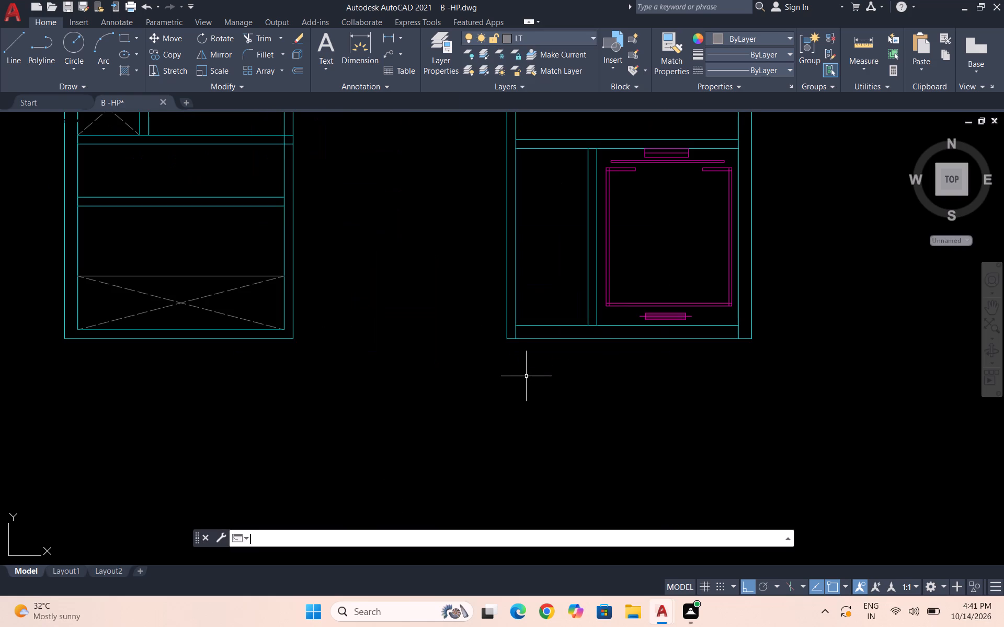
{"action": "key", "text": "Return"}
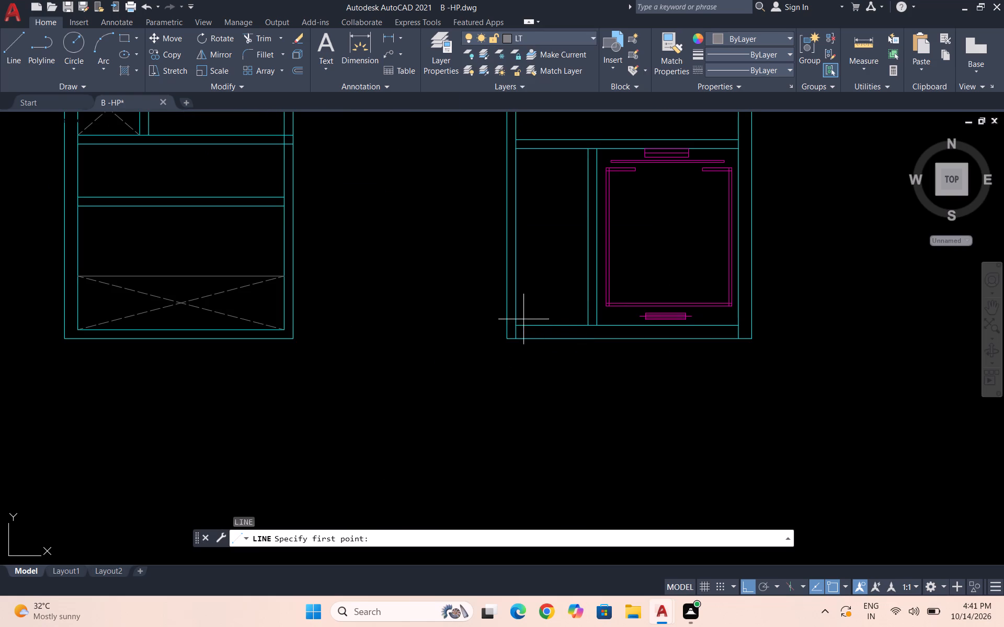
{"action": "left_click", "coordinate": [516, 327]}
{"action": "left_click", "coordinate": [588, 145]}
{"action": "key", "text": "Escape"}
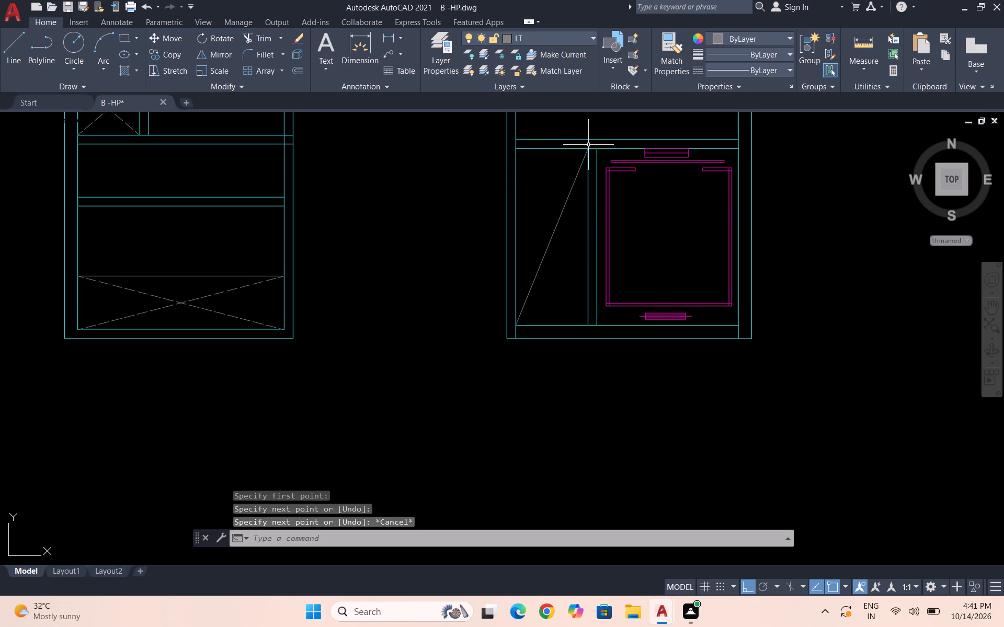
{"action": "key", "text": "space"}
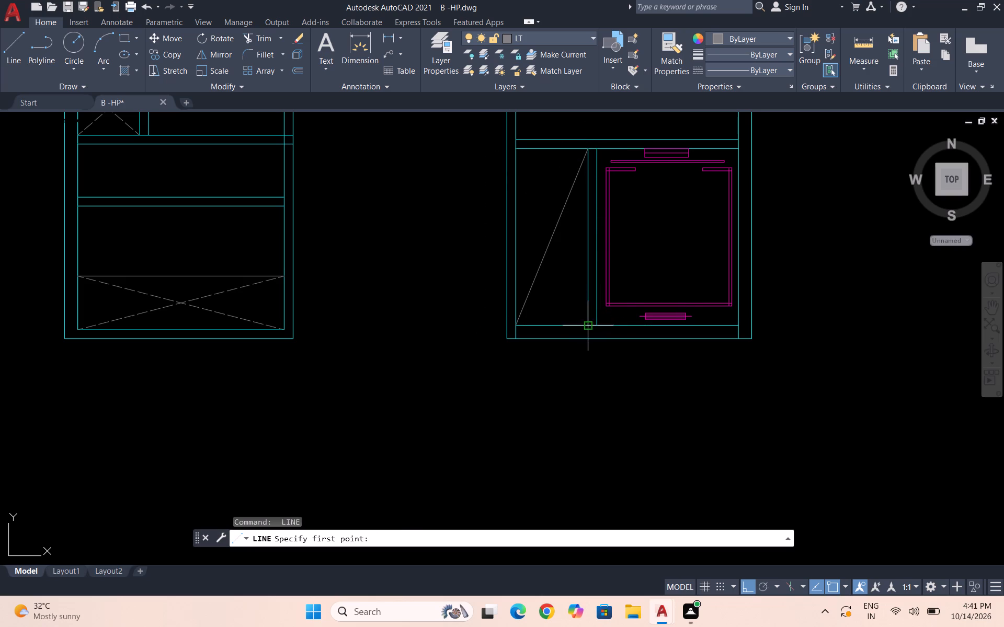
{"action": "left_click", "coordinate": [589, 326]}
{"action": "left_click", "coordinate": [516, 150]}
{"action": "key", "text": "Escape"}
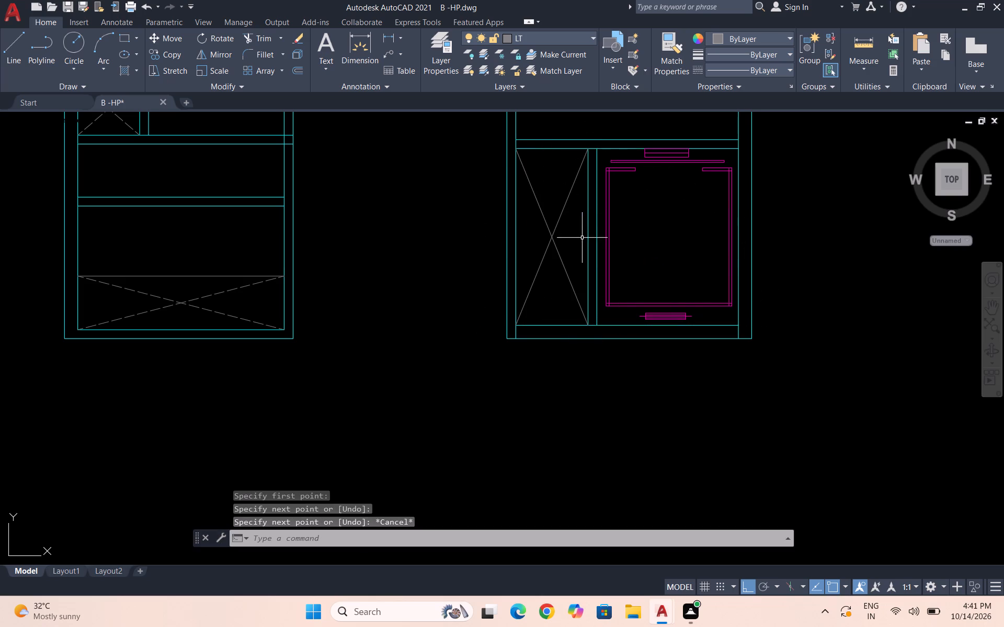
Change the linetype of the narrow shaft's two crossing diagonals to ACAD_ISO02W100.
{"action": "left_click_drag", "start_coordinate": [576, 244], "coordinate": [572, 239]}
{"action": "left_click", "coordinate": [546, 214]}
{"action": "left_click", "coordinate": [739, 71]}
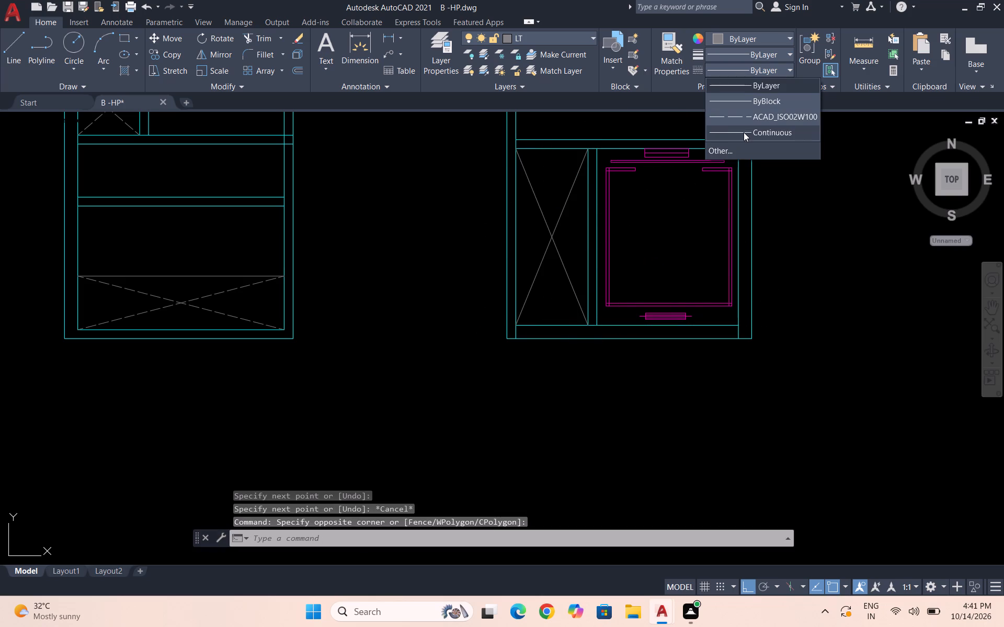
{"action": "left_click", "coordinate": [748, 118]}
{"action": "key", "text": "Escape"}
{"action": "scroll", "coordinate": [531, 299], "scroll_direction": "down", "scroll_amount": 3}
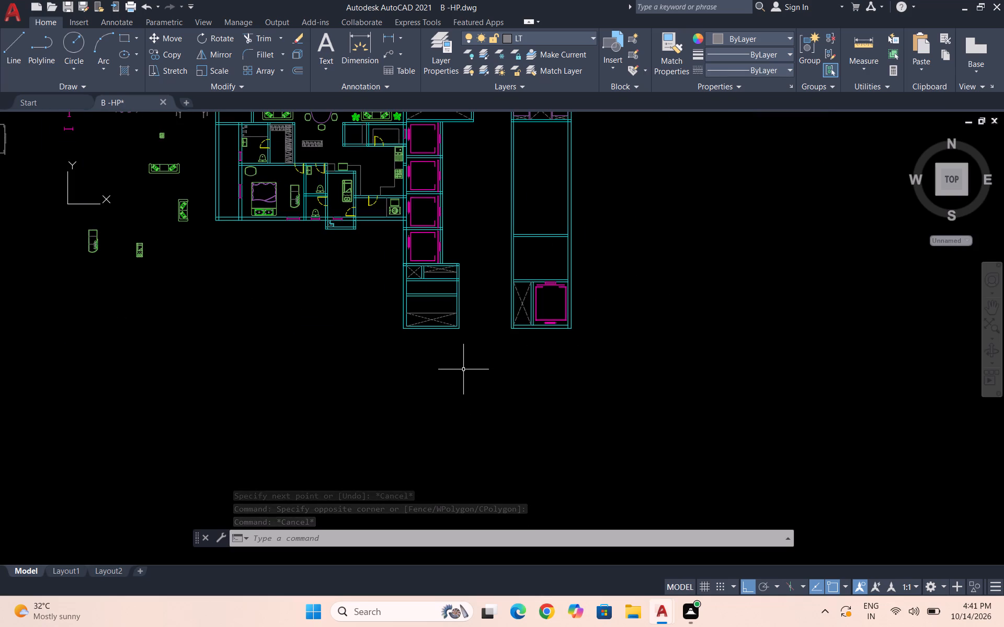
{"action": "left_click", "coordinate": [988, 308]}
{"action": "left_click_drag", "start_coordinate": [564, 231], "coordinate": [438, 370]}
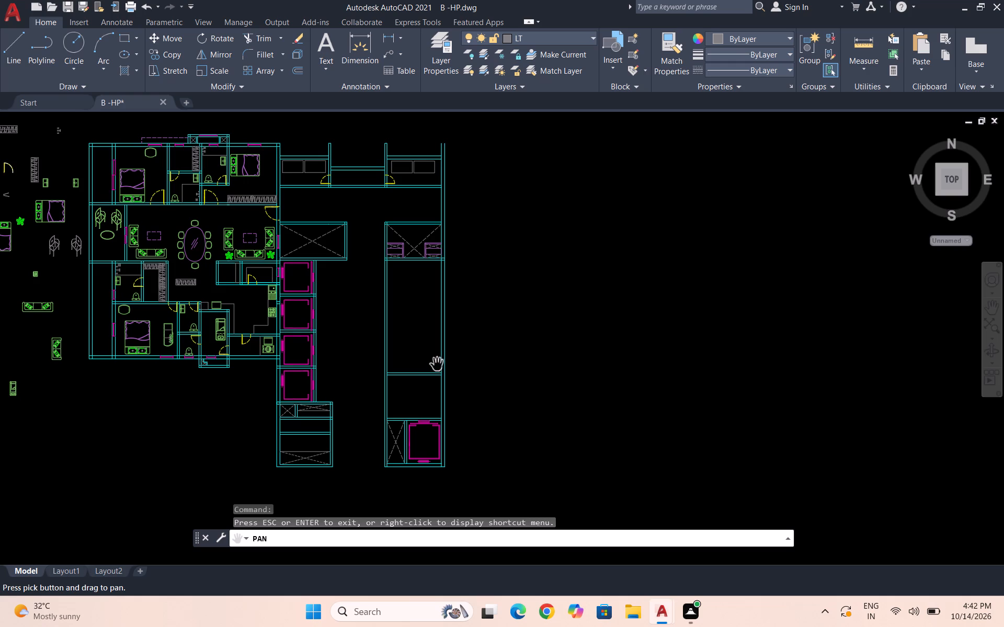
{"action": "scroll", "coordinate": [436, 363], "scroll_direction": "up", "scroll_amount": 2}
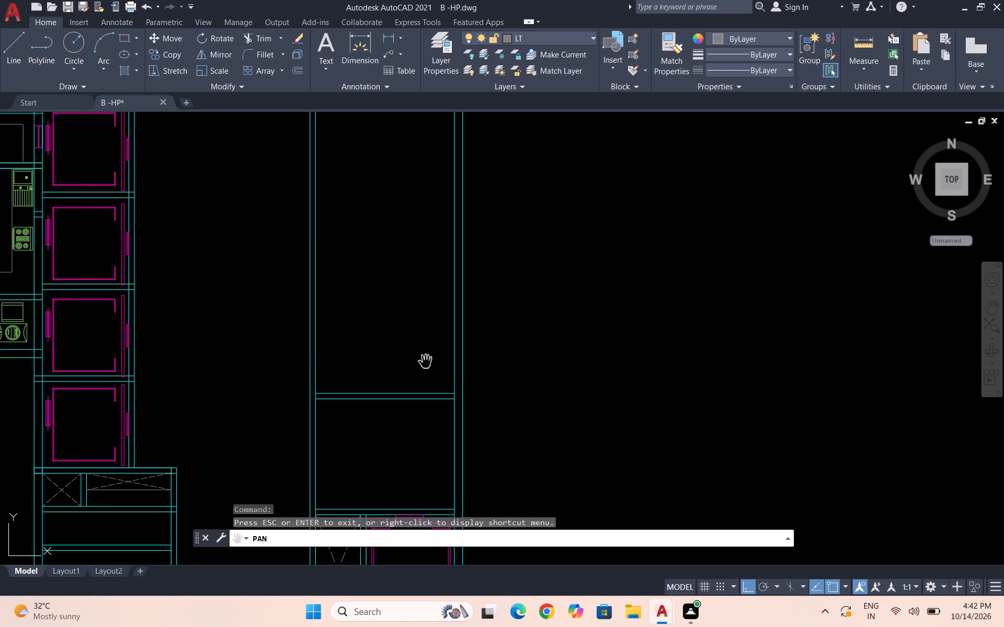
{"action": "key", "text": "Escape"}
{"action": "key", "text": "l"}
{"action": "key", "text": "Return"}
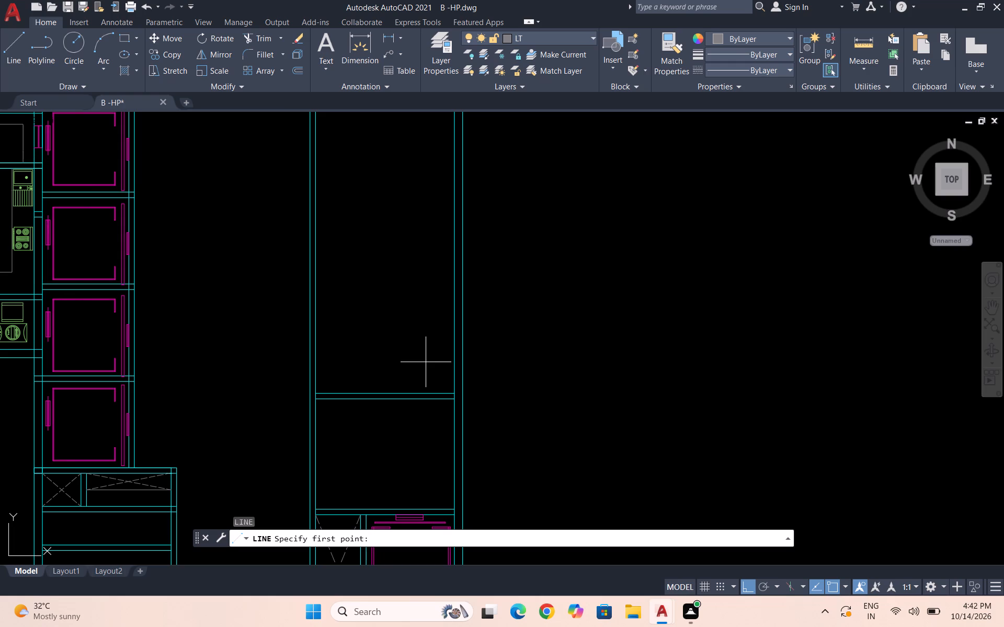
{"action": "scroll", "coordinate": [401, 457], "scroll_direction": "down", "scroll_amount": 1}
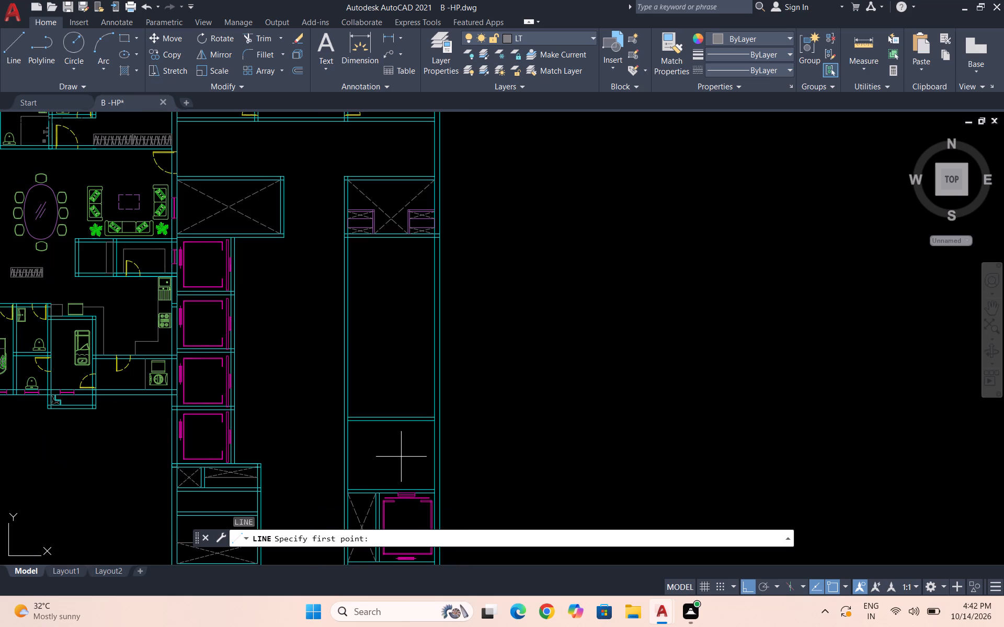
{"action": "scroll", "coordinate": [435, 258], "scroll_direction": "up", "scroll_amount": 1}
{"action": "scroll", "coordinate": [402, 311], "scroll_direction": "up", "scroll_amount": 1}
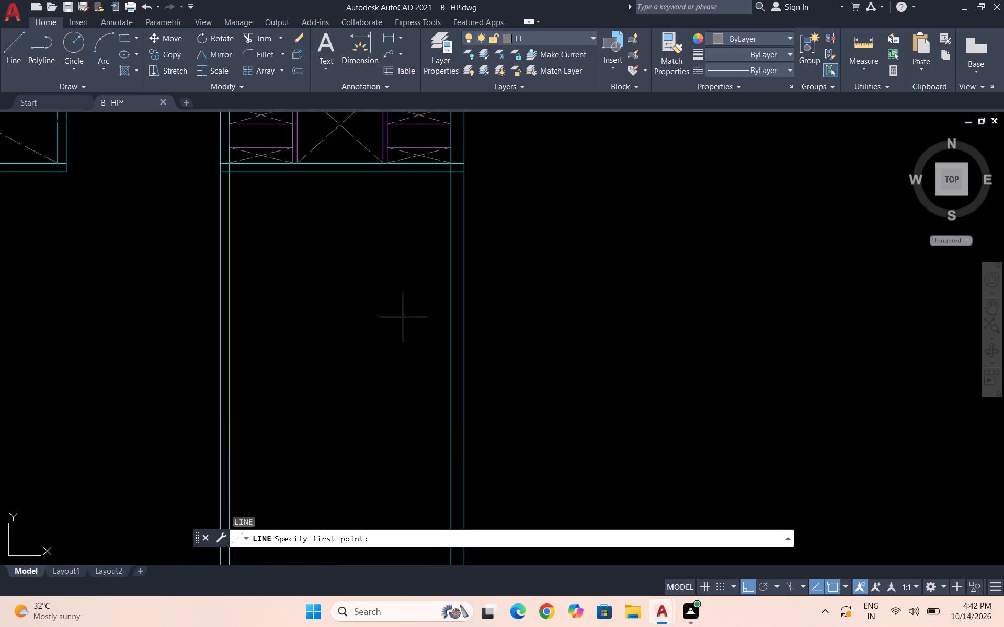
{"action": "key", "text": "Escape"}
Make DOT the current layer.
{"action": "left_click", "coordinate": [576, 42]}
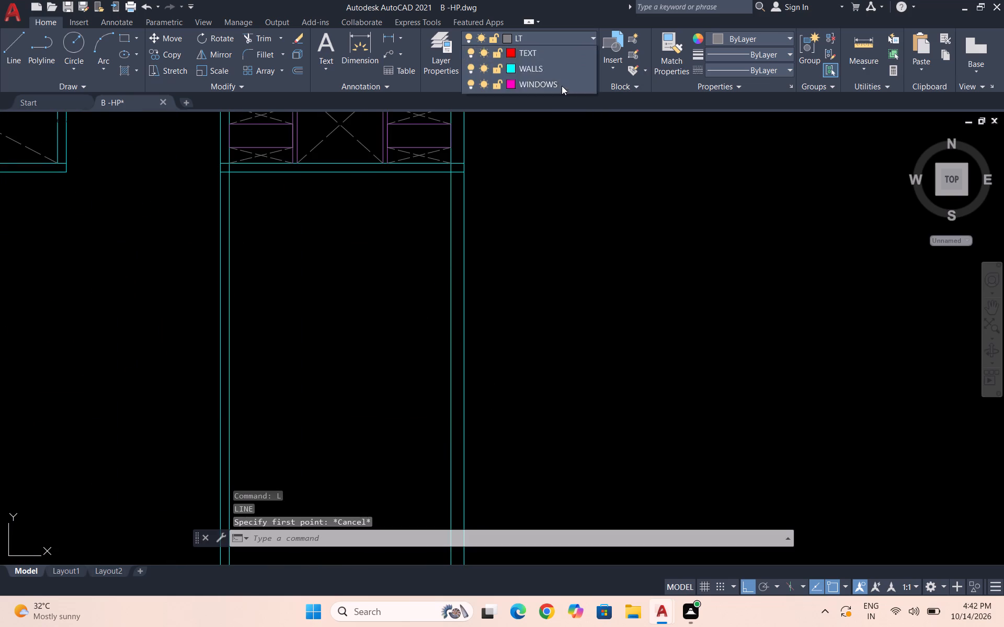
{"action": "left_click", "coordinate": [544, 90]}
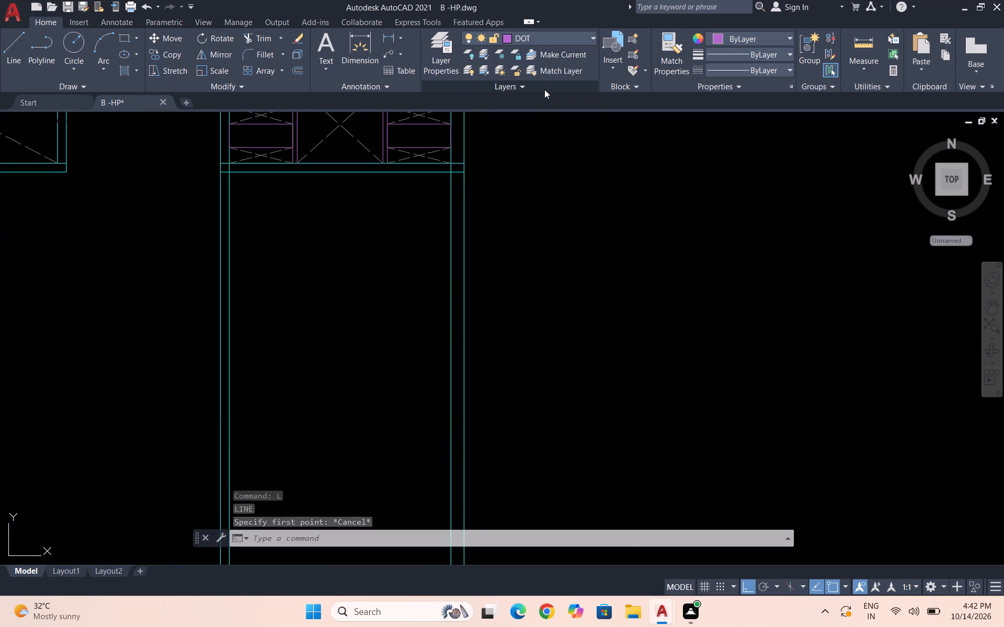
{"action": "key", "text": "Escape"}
Create a new layer named Lift with colour 150 and make it the current layer.
{"action": "left_click", "coordinate": [447, 53]}
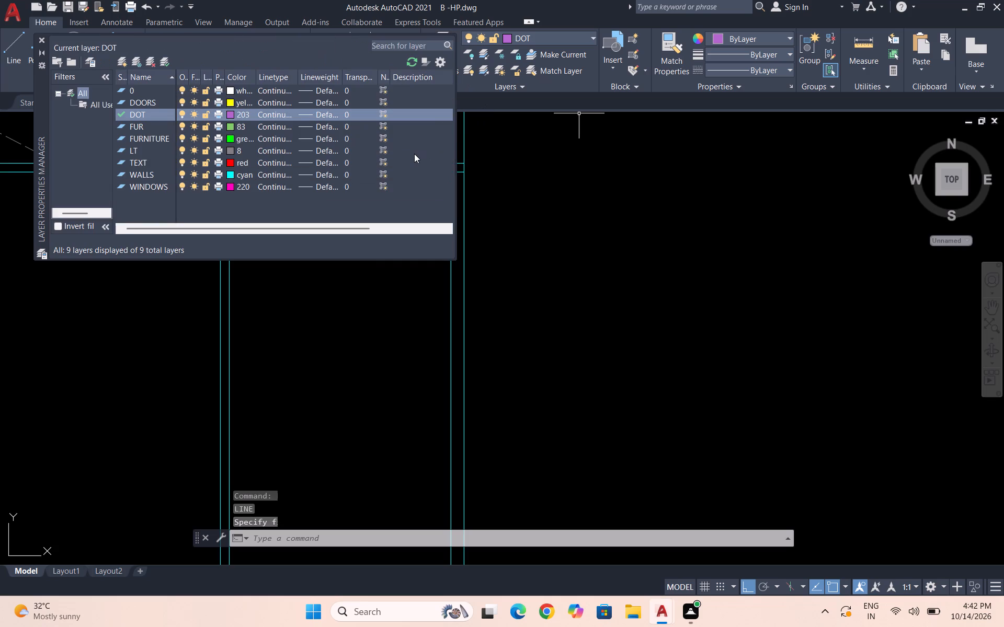
{"action": "left_click", "coordinate": [122, 64]}
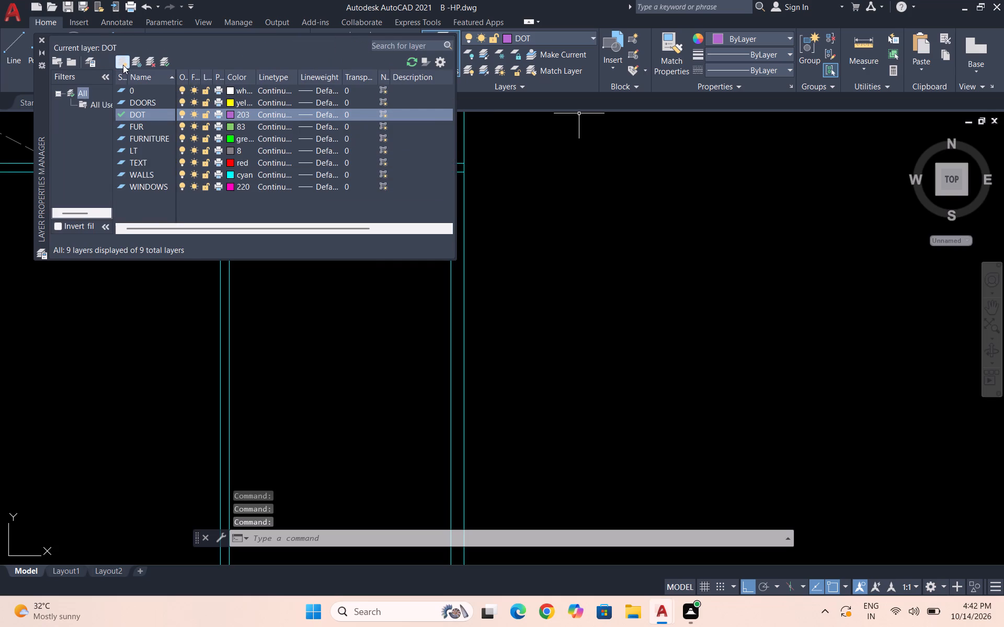
{"action": "type", "text": "lift"}
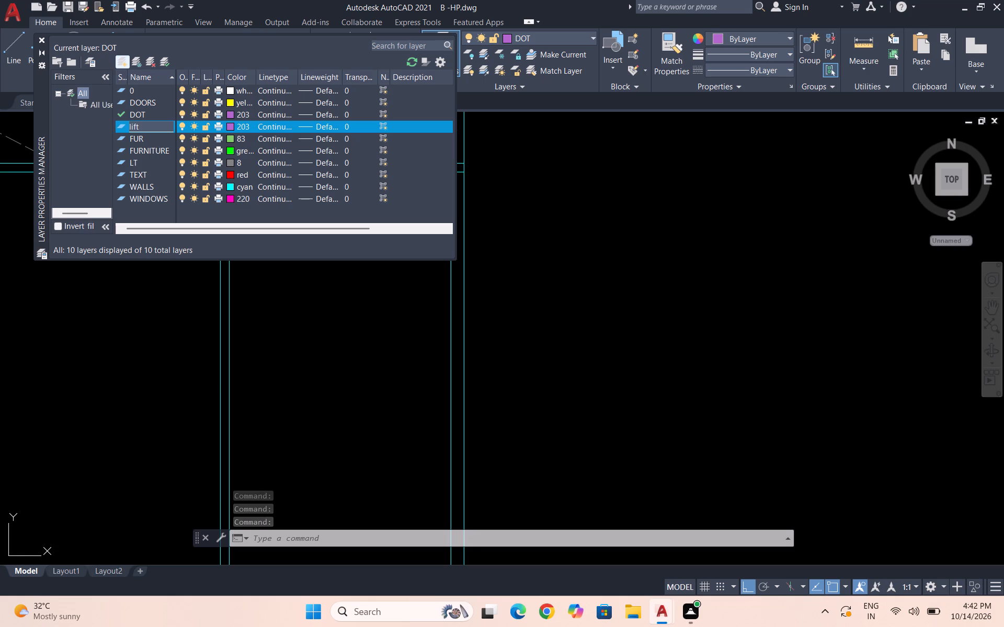
{"action": "key", "text": "BackSpace"}
{"action": "key", "text": "BackSpace"}
{"action": "key", "text": "BackSpace"}
{"action": "key", "text": "BackSpace"}
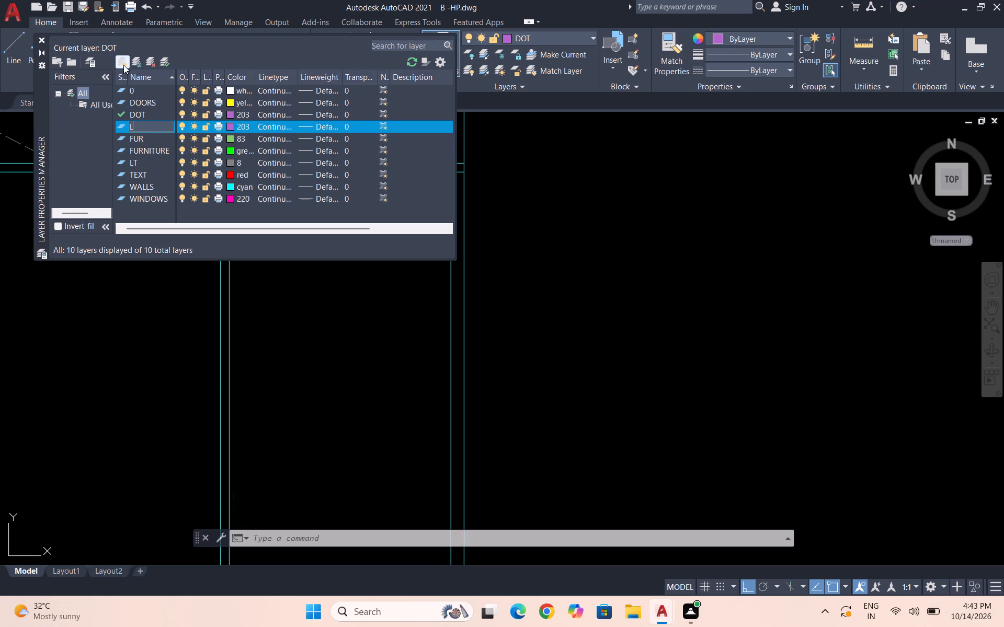
{"action": "type", "text": "ift"}
{"action": "left_click", "coordinate": [231, 129]}
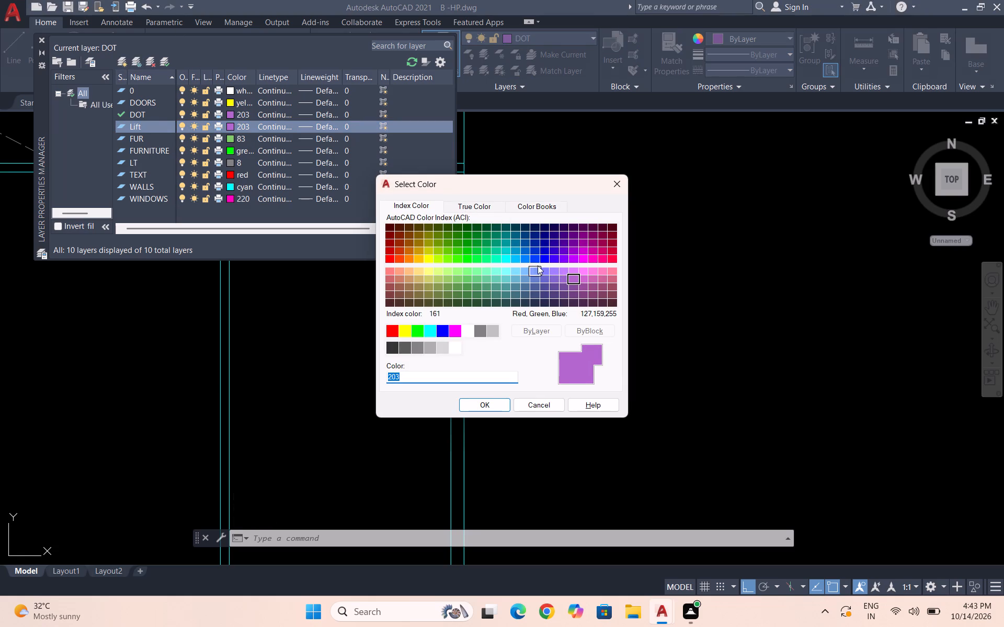
{"action": "left_click", "coordinate": [523, 259]}
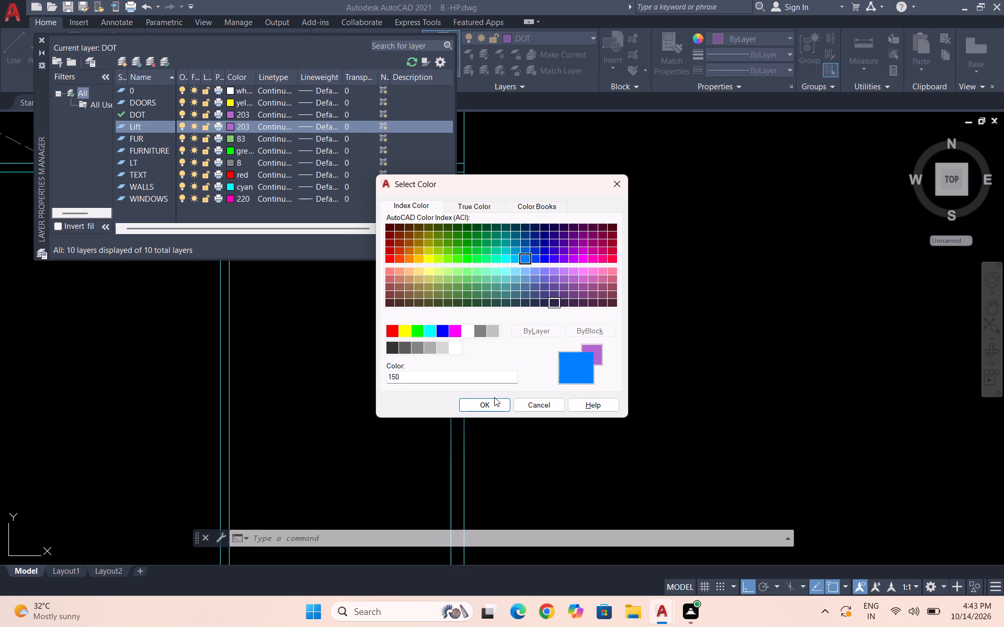
{"action": "left_click", "coordinate": [494, 403]}
{"action": "left_click", "coordinate": [170, 61]}
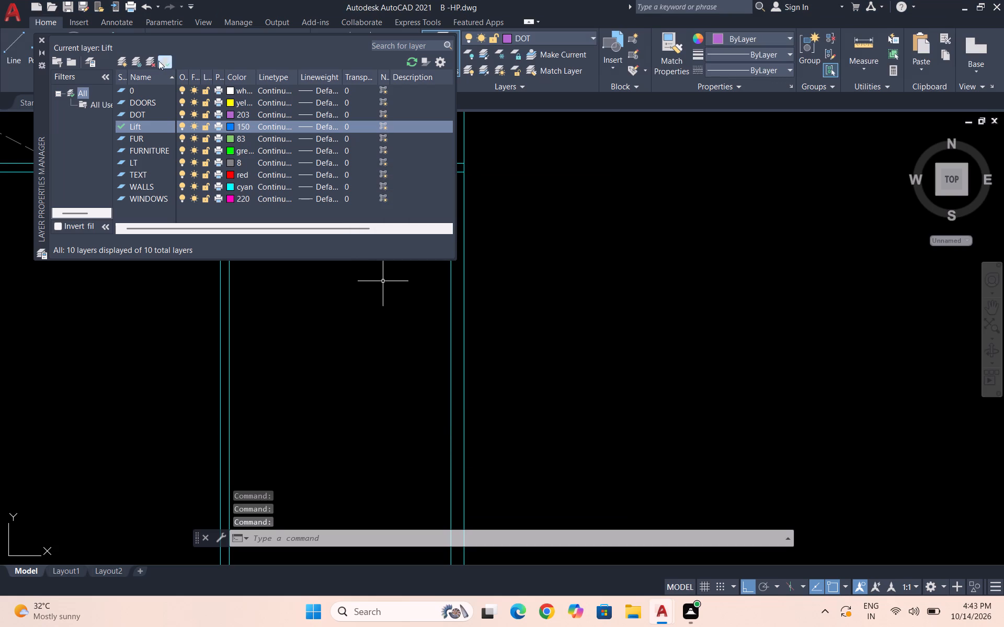
{"action": "left_click", "coordinate": [40, 40]}
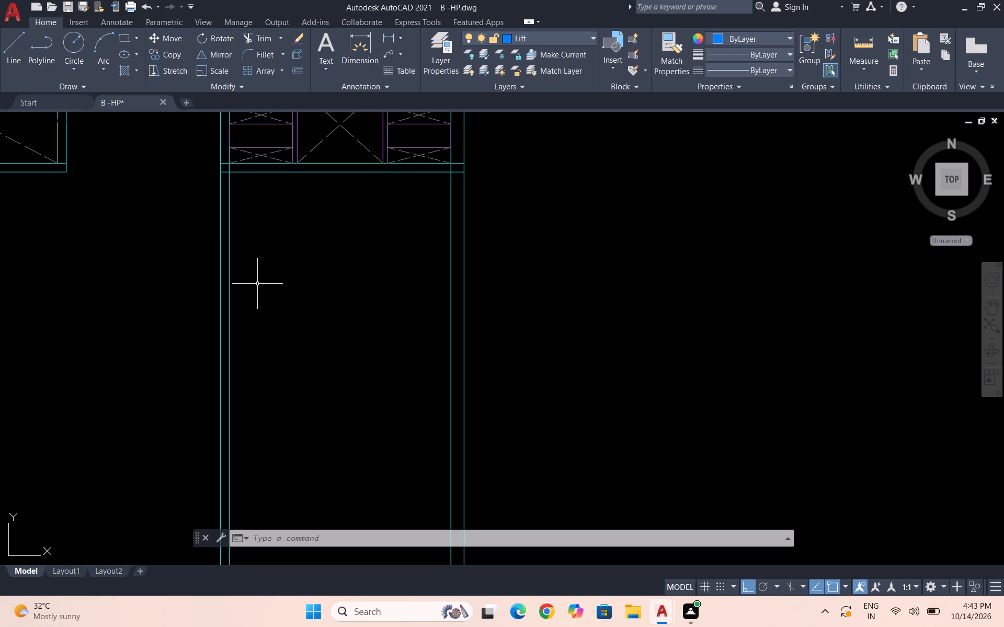
{"action": "key", "text": "Escape"}
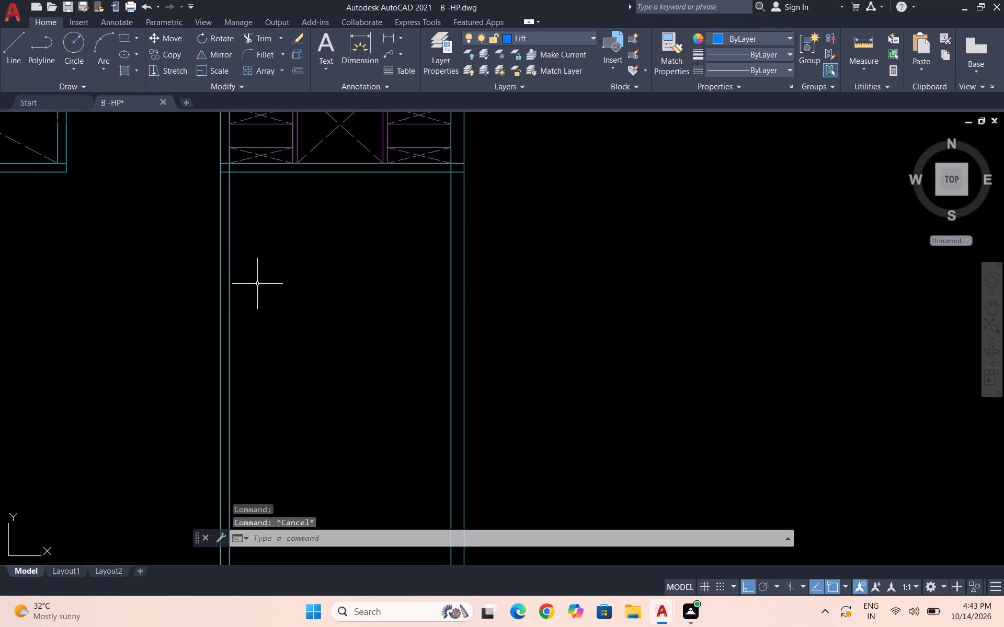
Draw a horizontal line between the inner side wall faces of the long room, a short distance below its top wall.
{"action": "key", "text": "l"}
{"action": "key", "text": "Return"}
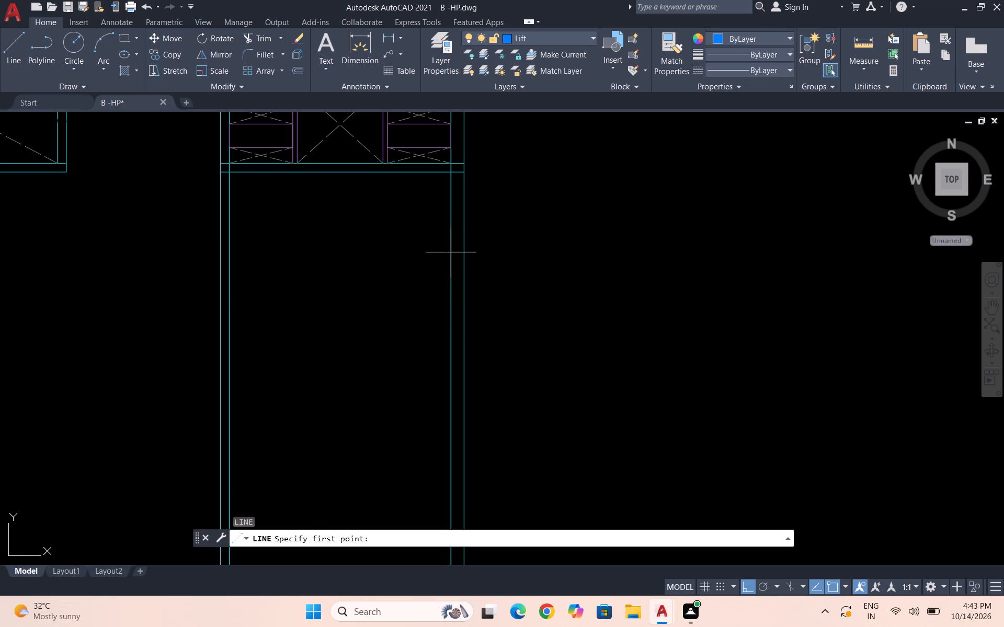
{"action": "left_click", "coordinate": [451, 290]}
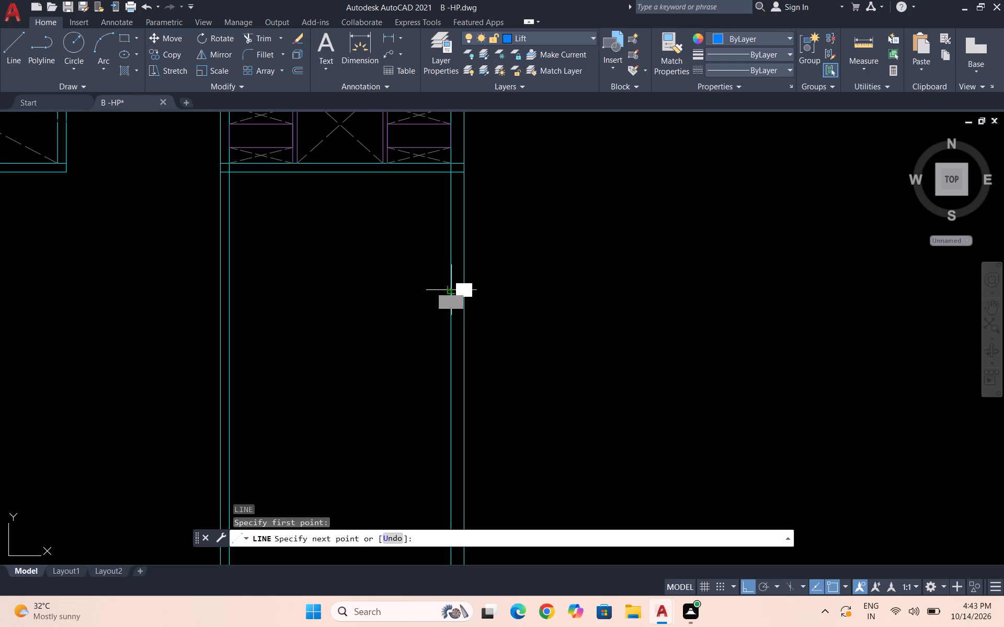
{"action": "scroll", "coordinate": [351, 264], "scroll_direction": "down", "scroll_amount": 2}
{"action": "scroll", "coordinate": [304, 270], "scroll_direction": "up", "scroll_amount": 2}
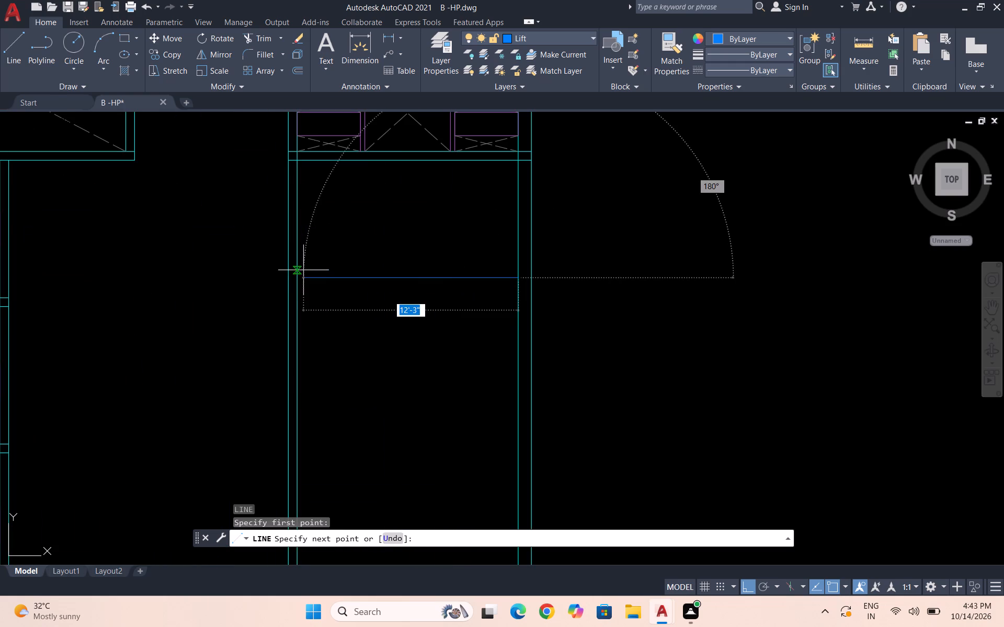
{"action": "left_click", "coordinate": [296, 283]}
{"action": "key", "text": "Escape"}
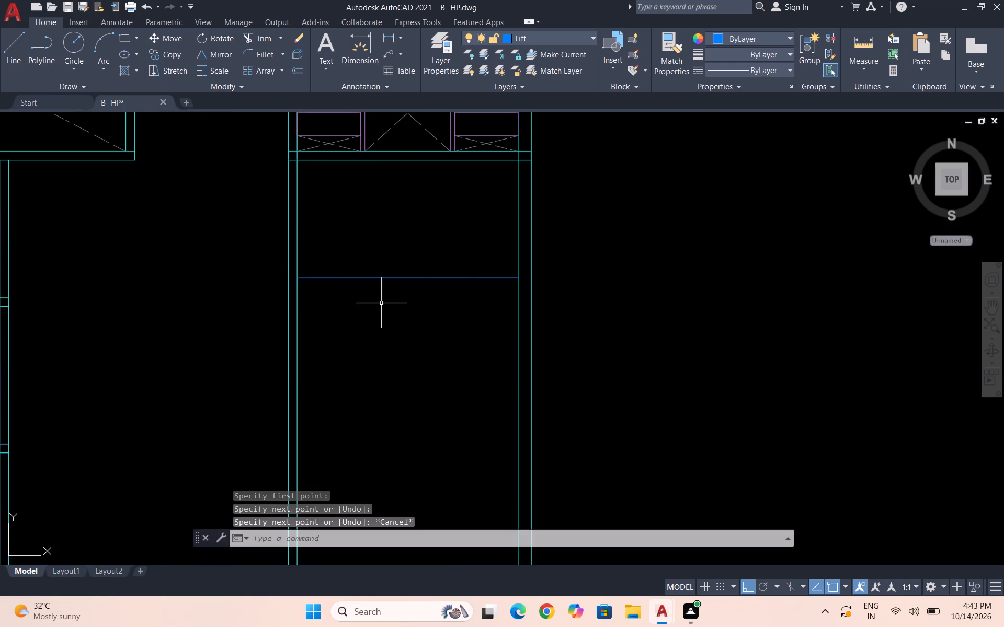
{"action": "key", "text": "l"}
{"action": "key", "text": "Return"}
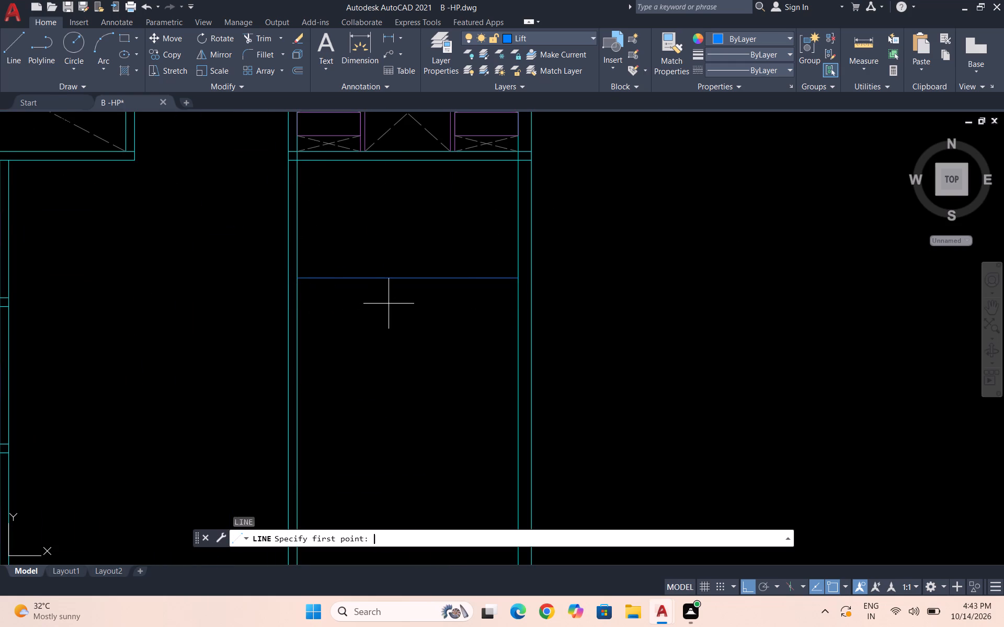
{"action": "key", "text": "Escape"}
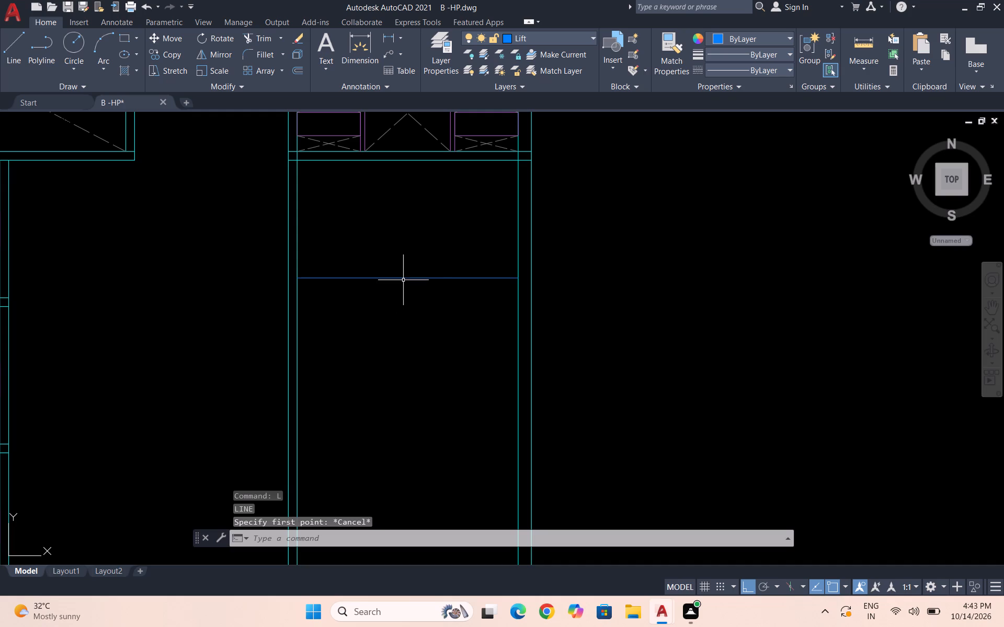
Draw a vertical line from the midpoint of the long room's blue horizontal line, running down the room.
{"action": "key", "text": "l"}
{"action": "key", "text": "Return"}
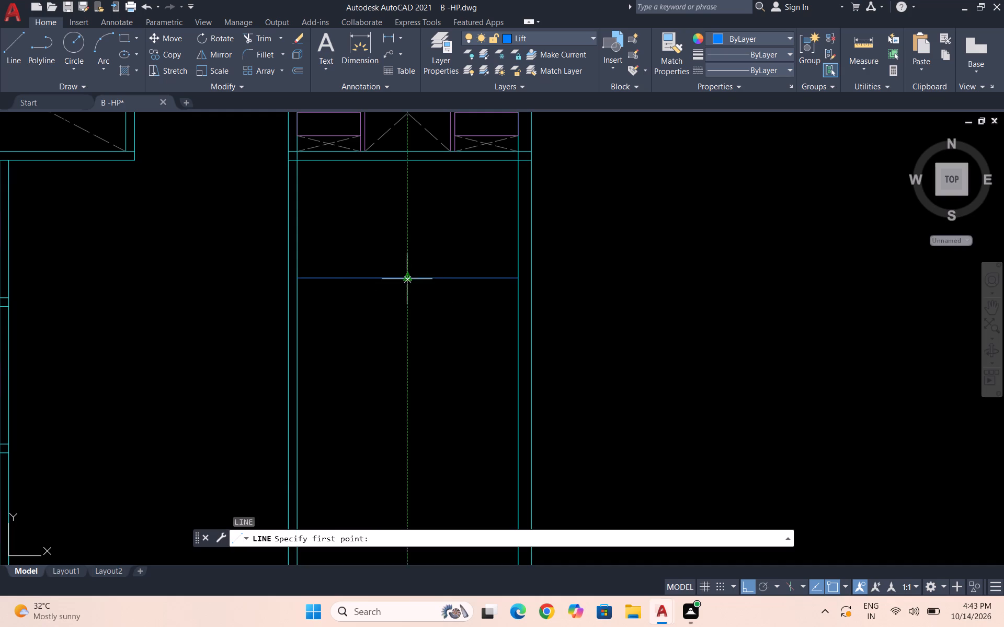
{"action": "left_click", "coordinate": [406, 278]}
{"action": "left_click", "coordinate": [442, 478]}
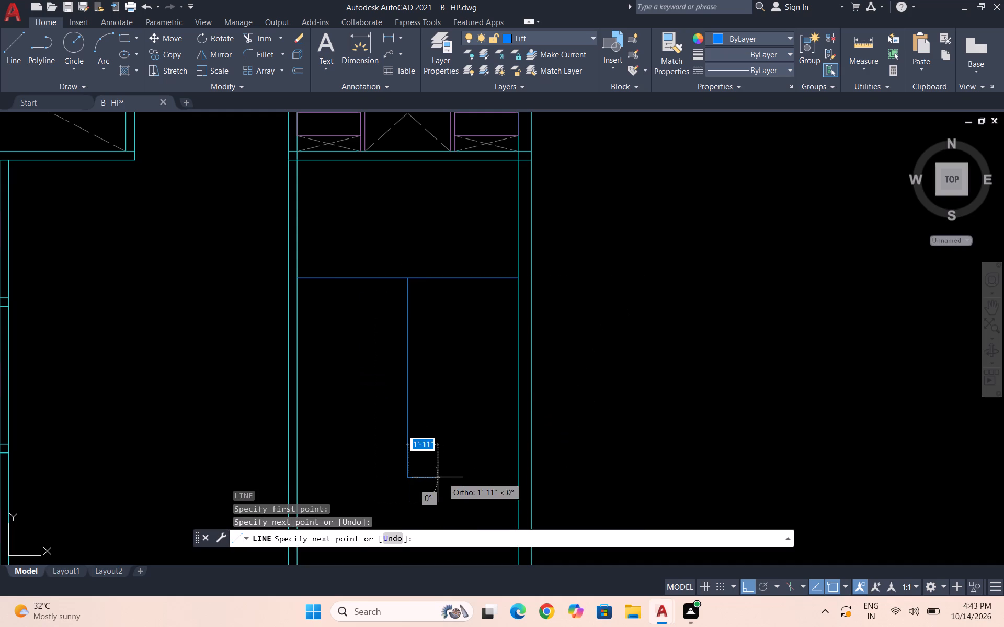
{"action": "key", "text": "Escape"}
Copy the vertical centre line 1" to its left, and freehand a few inches to each side.
{"action": "left_click", "coordinate": [439, 462]}
{"action": "left_click", "coordinate": [390, 415]}
{"action": "type", "text": "co"}
{"action": "key", "text": "Return"}
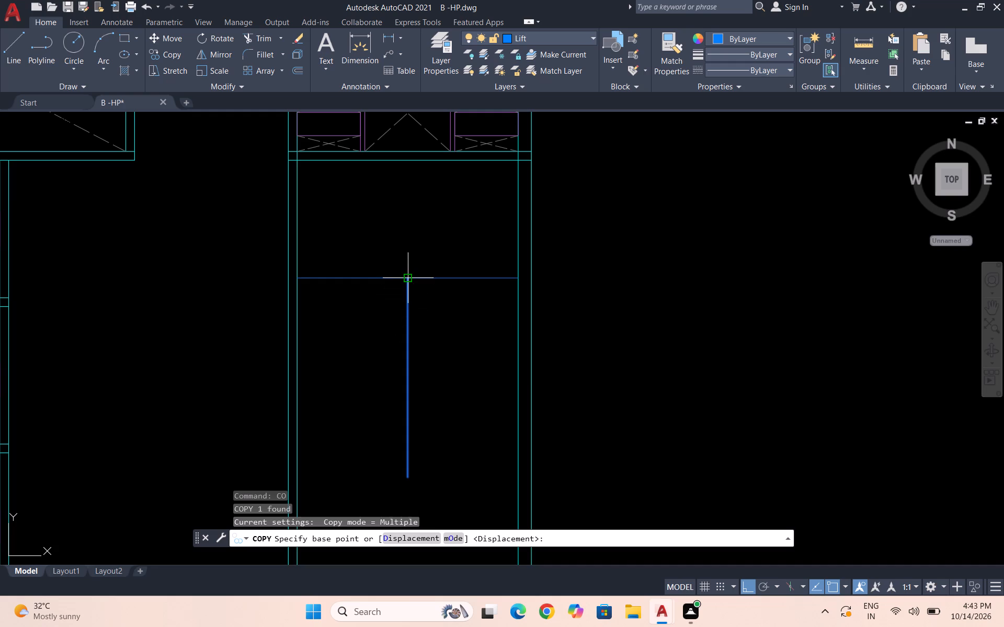
{"action": "left_click", "coordinate": [409, 275]}
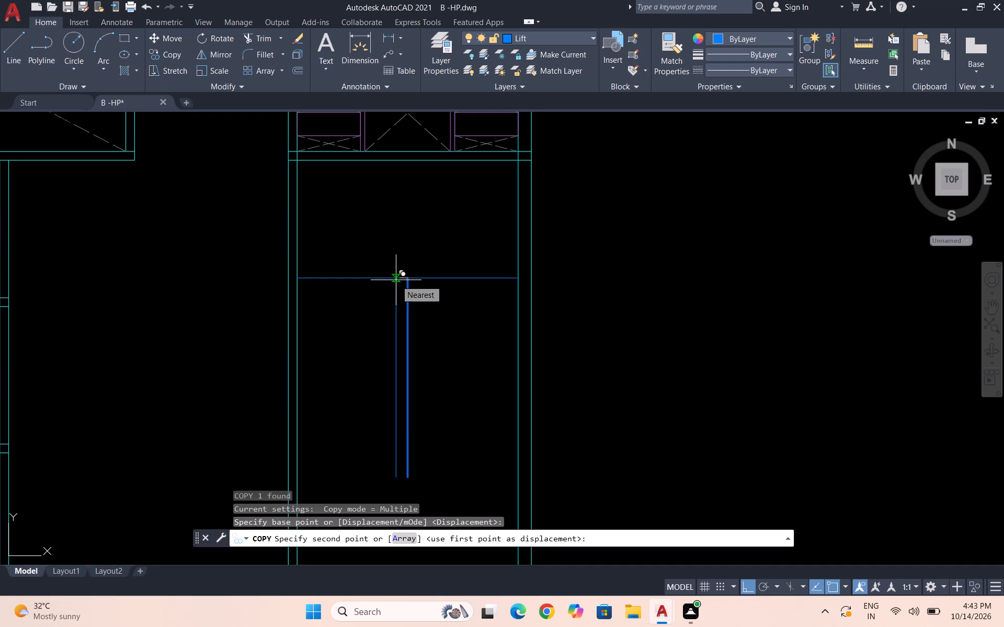
{"action": "type", "text": "1\""}
{"action": "key", "text": "Return"}
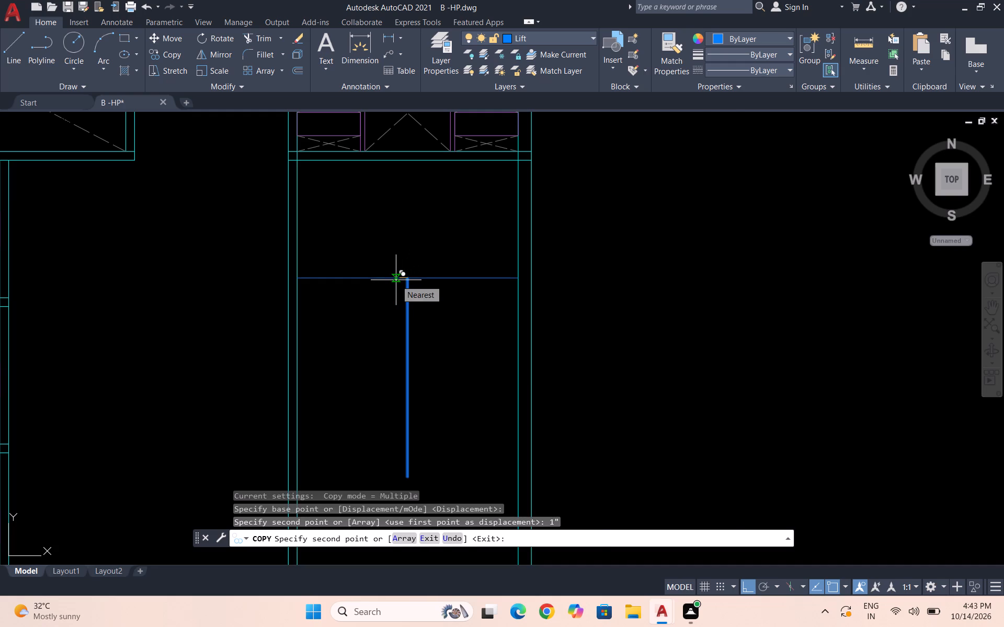
{"action": "scroll", "coordinate": [398, 292], "scroll_direction": "up", "scroll_amount": 4}
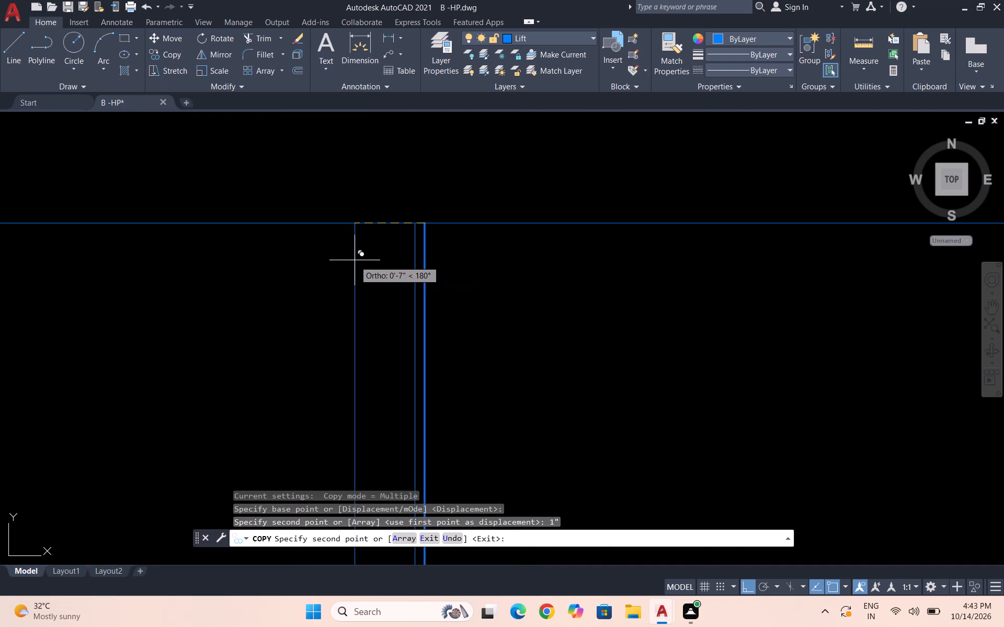
{"action": "left_click", "coordinate": [377, 247]}
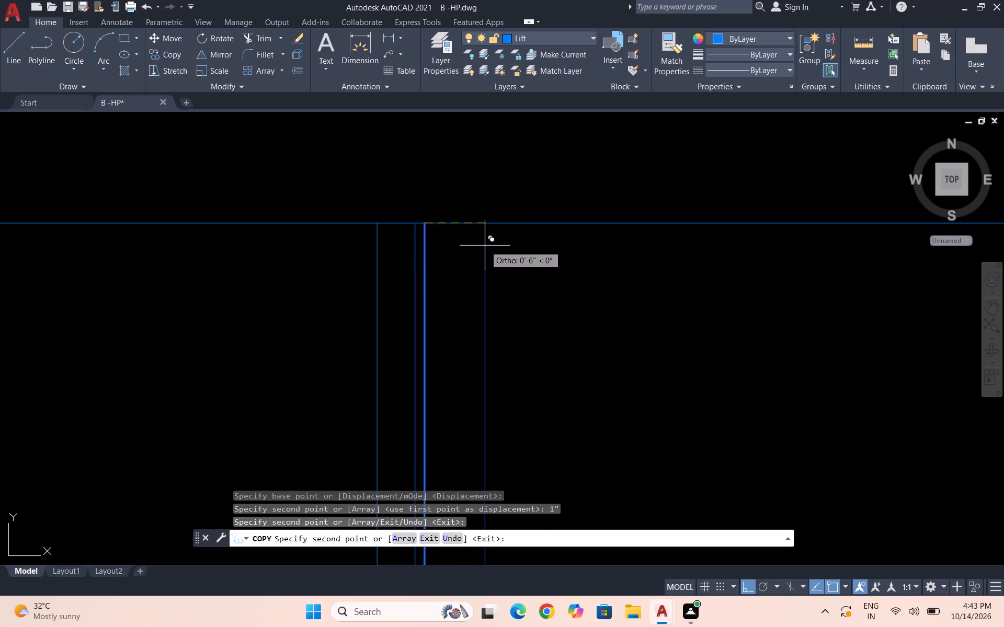
{"action": "left_click", "coordinate": [471, 247]}
{"action": "key", "text": "Escape"}
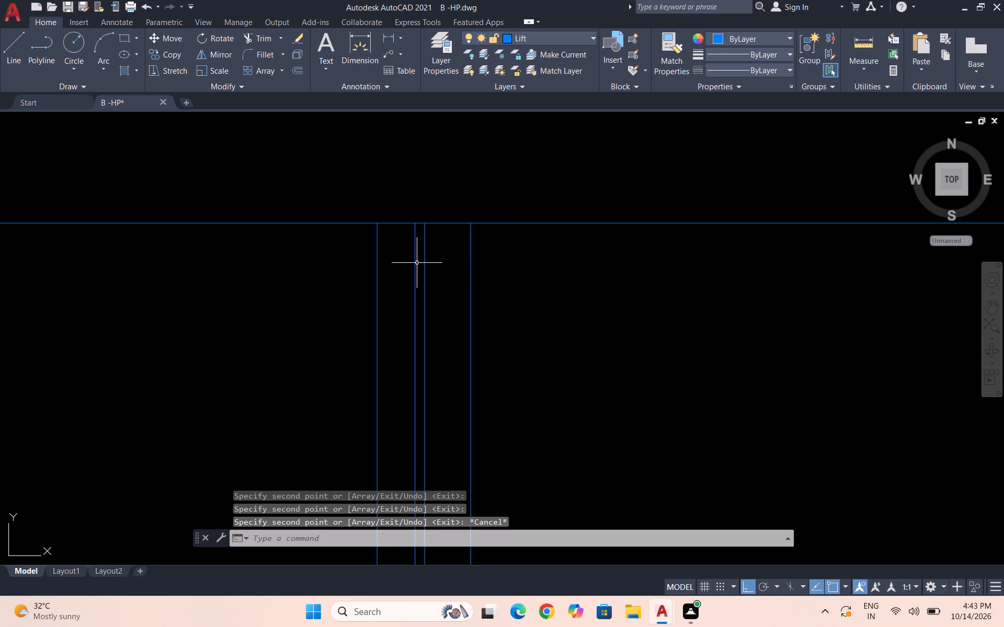
Erase the vertical copy that lies 1" from the centre line.
{"action": "left_click", "coordinate": [417, 263]}
{"action": "key", "text": "Delete"}
{"action": "scroll", "coordinate": [480, 254], "scroll_direction": "down", "scroll_amount": 4}
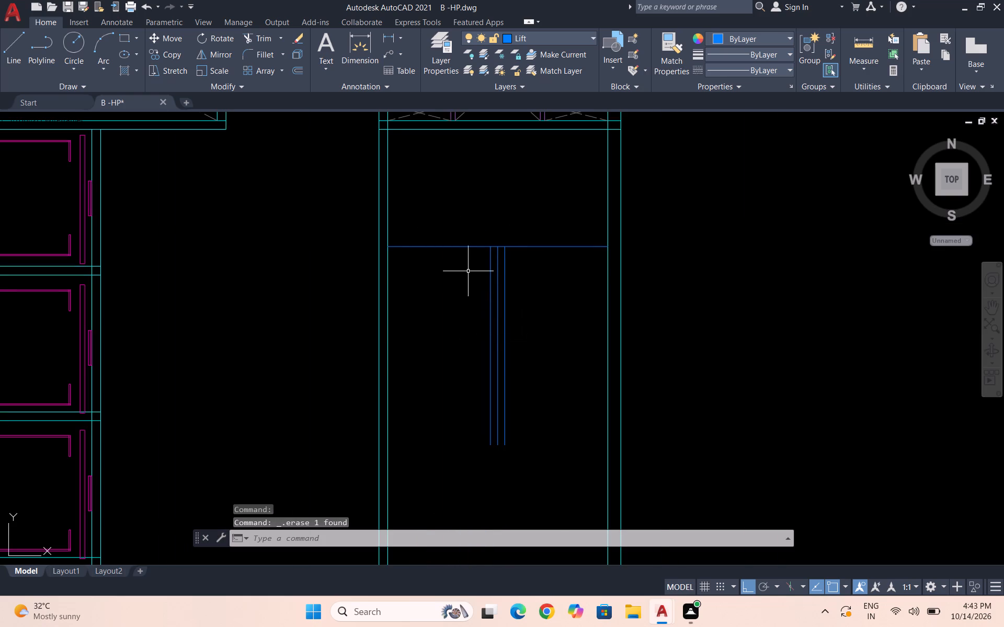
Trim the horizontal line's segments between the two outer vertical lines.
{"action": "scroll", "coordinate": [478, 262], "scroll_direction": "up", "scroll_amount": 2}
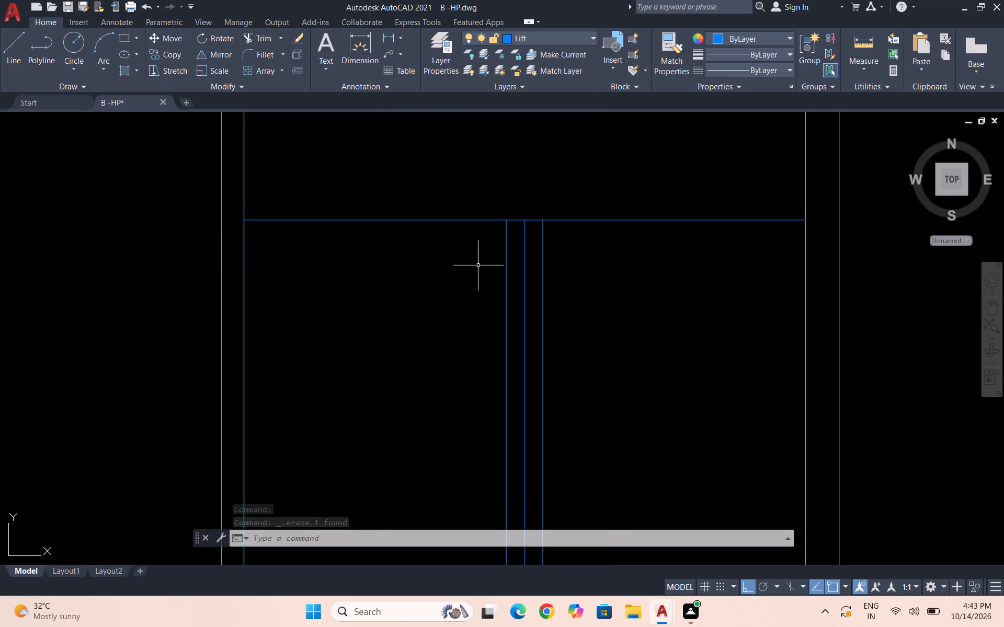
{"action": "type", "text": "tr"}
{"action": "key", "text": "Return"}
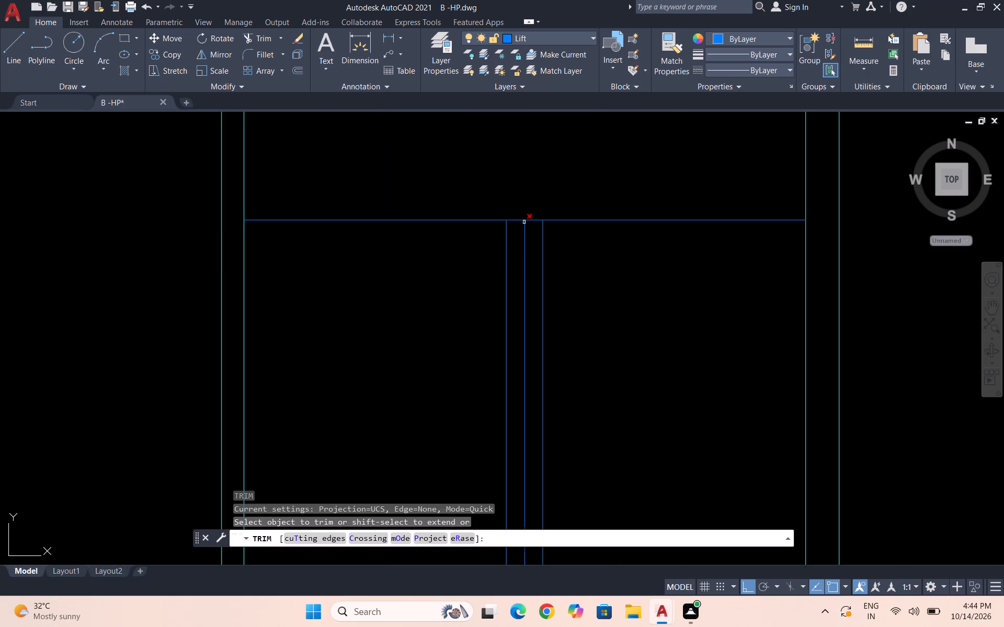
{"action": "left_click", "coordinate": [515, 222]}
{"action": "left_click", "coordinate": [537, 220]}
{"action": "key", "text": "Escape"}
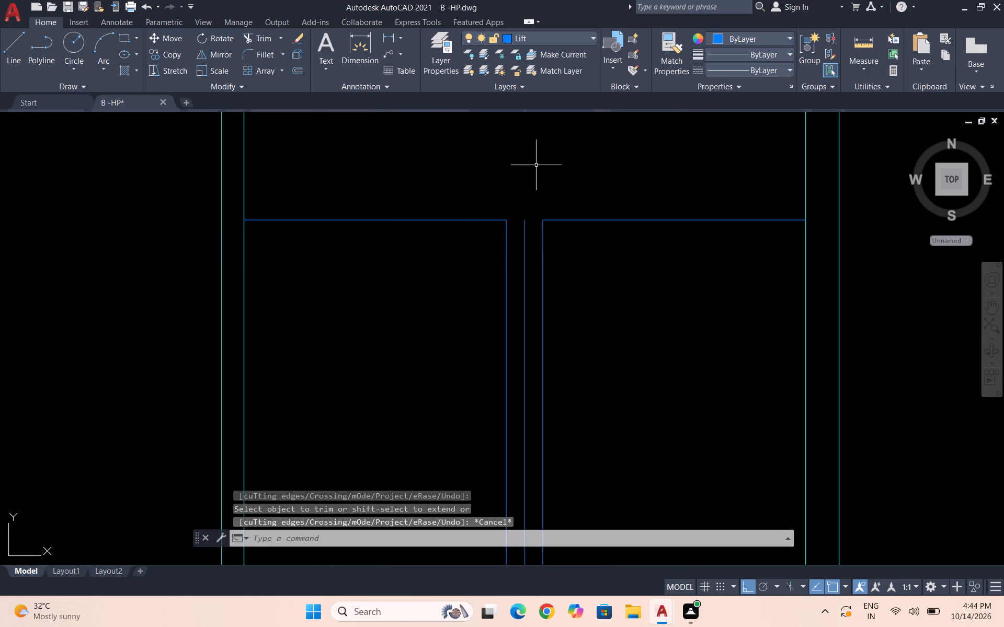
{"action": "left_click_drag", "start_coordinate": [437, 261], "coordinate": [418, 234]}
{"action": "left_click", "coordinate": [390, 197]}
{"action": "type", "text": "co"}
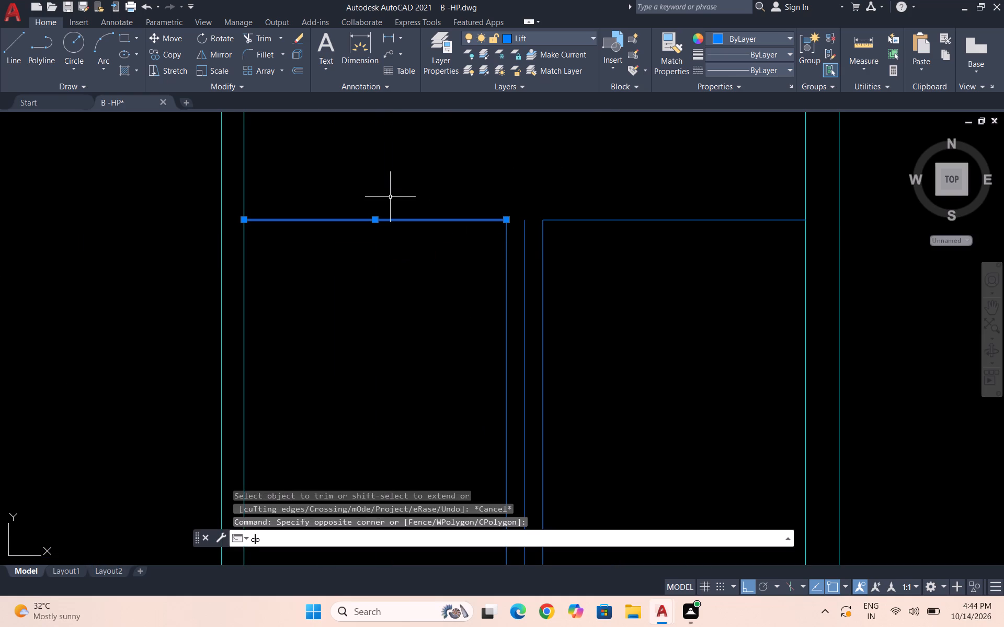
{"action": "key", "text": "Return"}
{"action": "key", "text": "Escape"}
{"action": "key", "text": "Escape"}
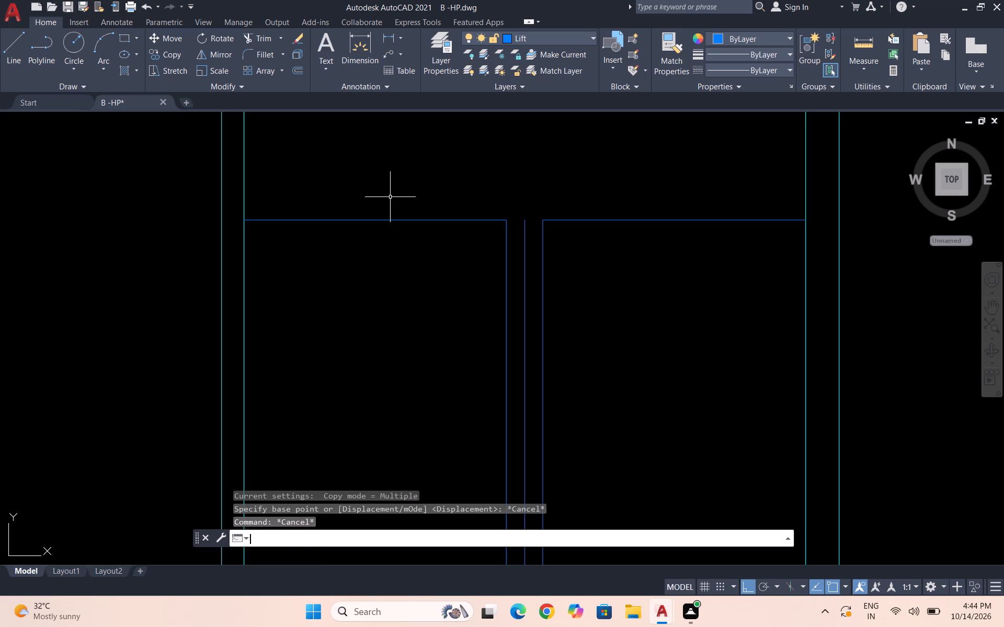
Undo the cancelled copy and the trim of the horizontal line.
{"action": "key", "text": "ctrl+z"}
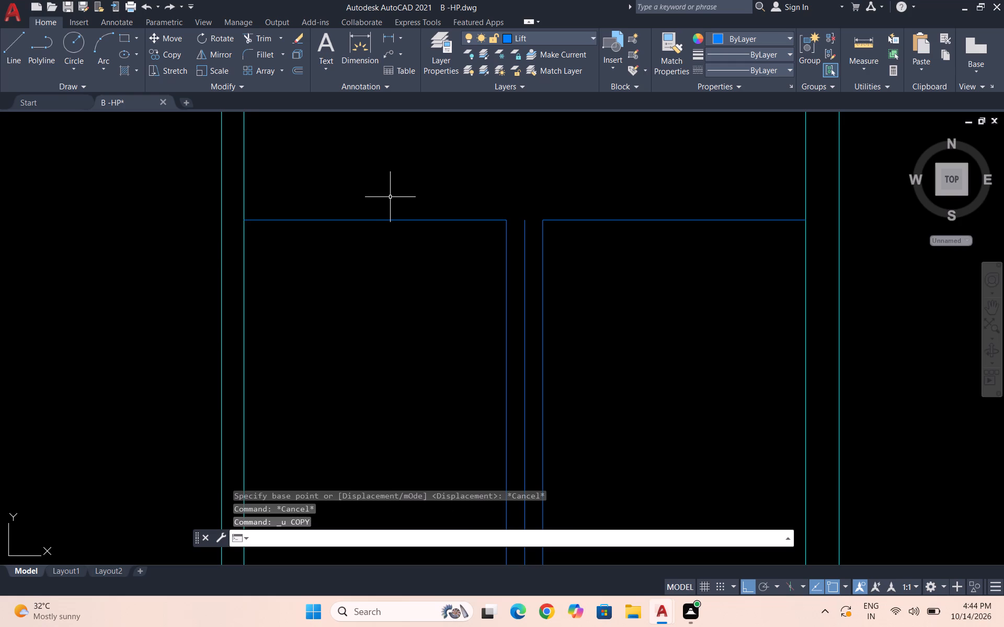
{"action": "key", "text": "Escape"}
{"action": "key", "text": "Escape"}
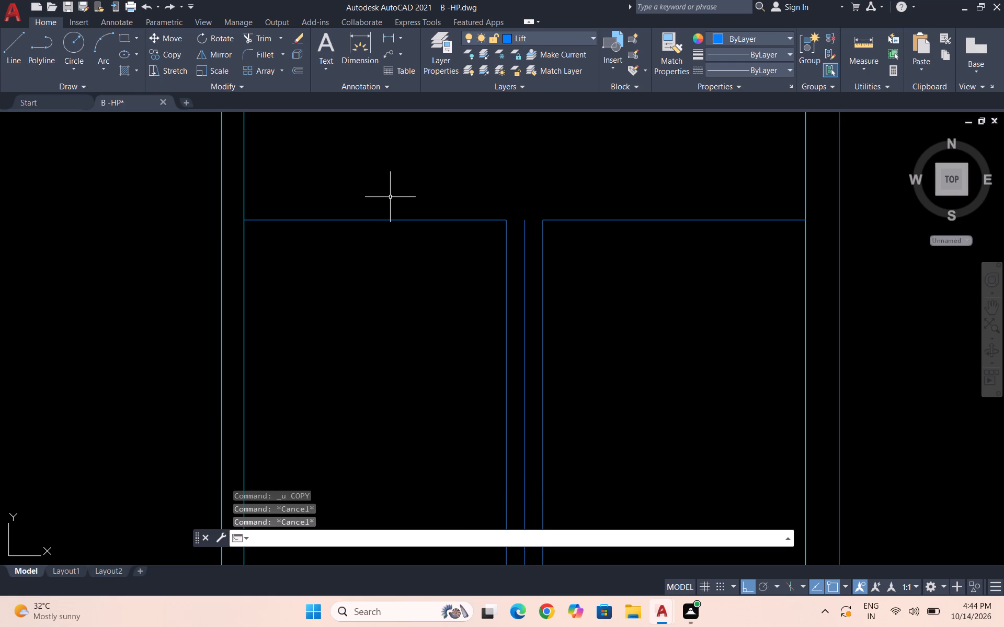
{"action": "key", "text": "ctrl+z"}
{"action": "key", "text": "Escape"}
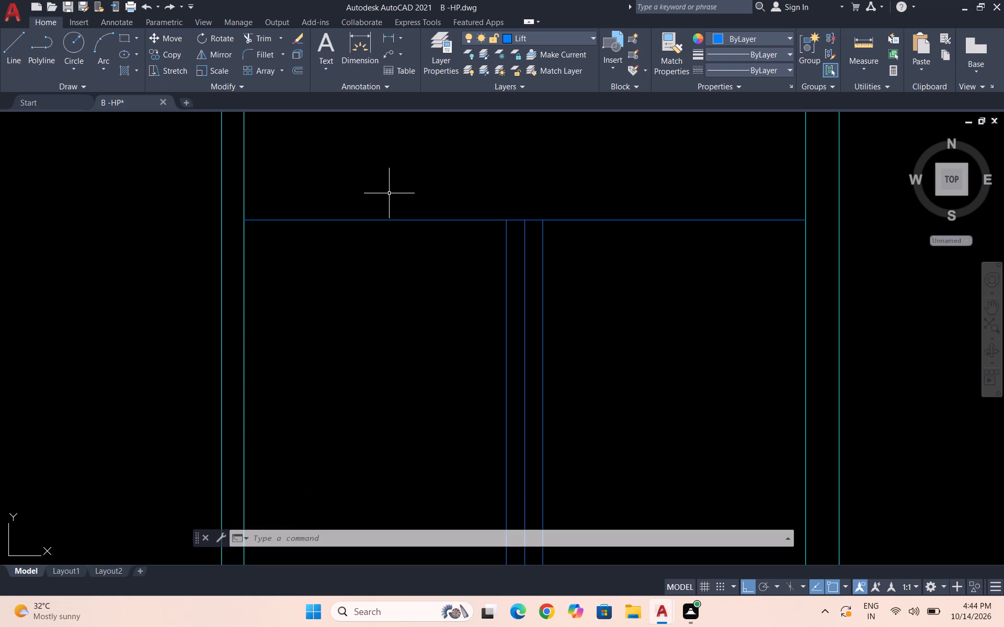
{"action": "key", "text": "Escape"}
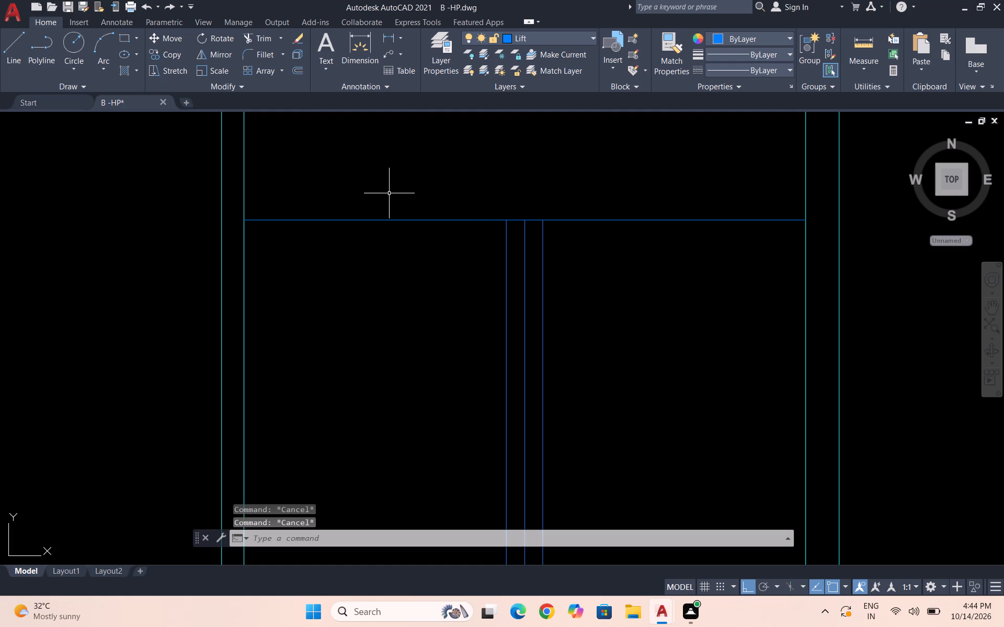
Copy the horizontal line downward as an array of 11 items spaced 1' apart to form the treads.
{"action": "left_click_drag", "start_coordinate": [420, 266], "coordinate": [382, 225]}
{"action": "left_click", "coordinate": [339, 173]}
{"action": "type", "text": "co"}
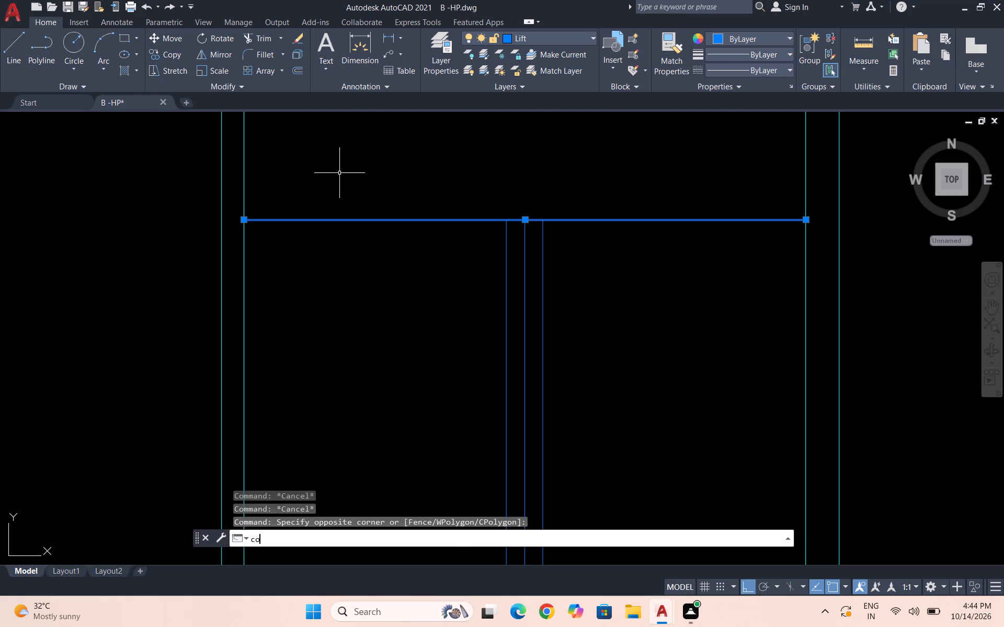
{"action": "key", "text": "Return"}
{"action": "left_click", "coordinate": [243, 226]}
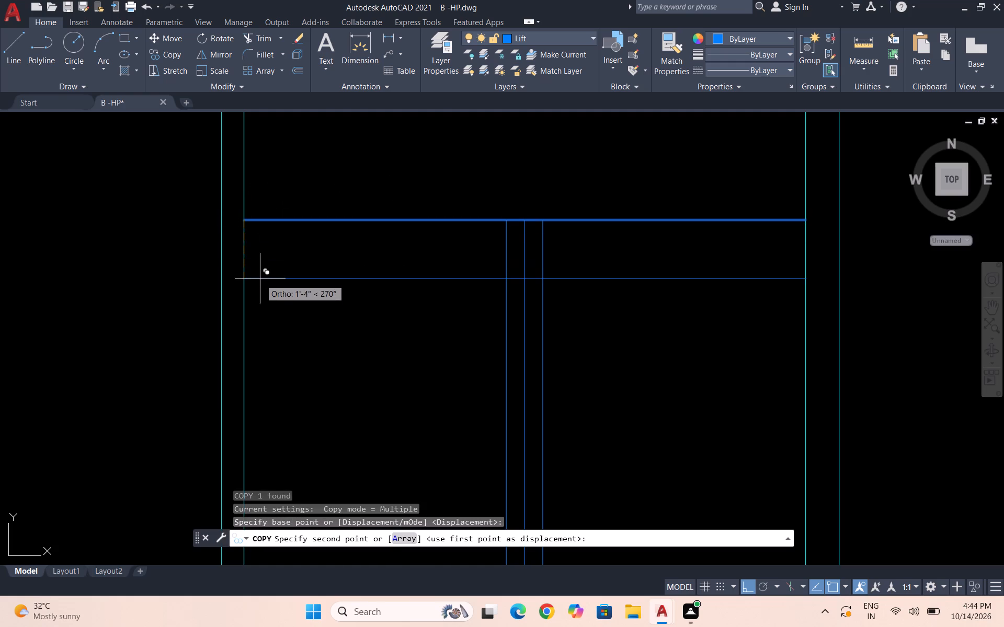
{"action": "key", "text": "a"}
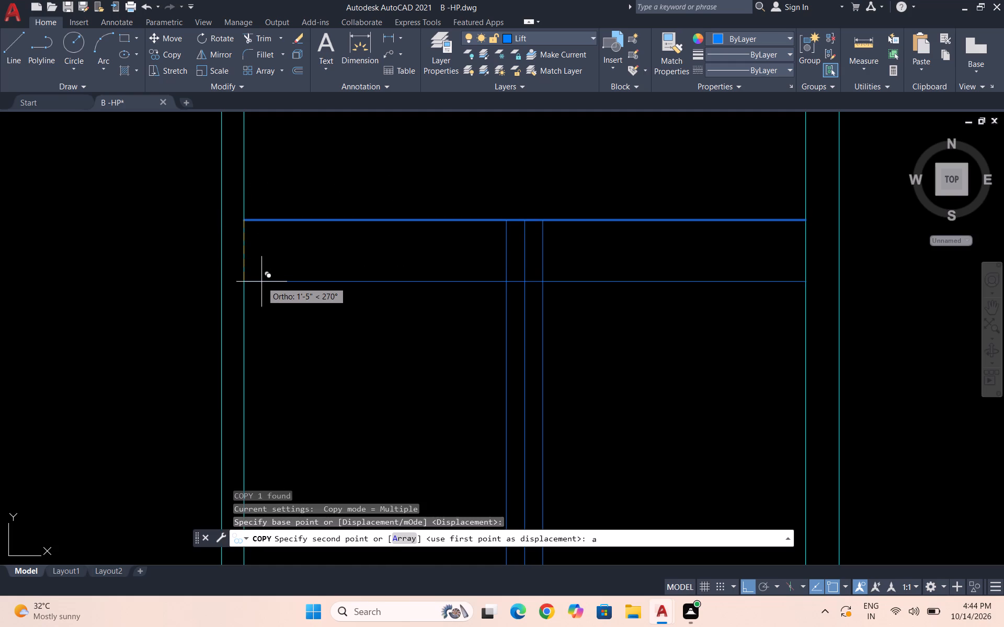
{"action": "key", "text": "Return"}
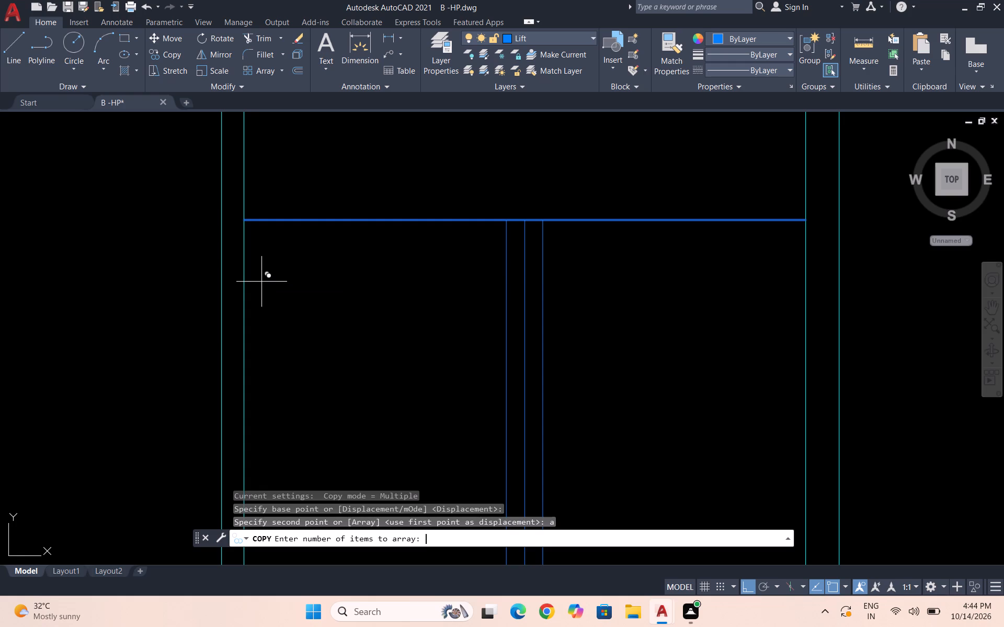
{"action": "type", "text": "11"}
{"action": "key", "text": "Return"}
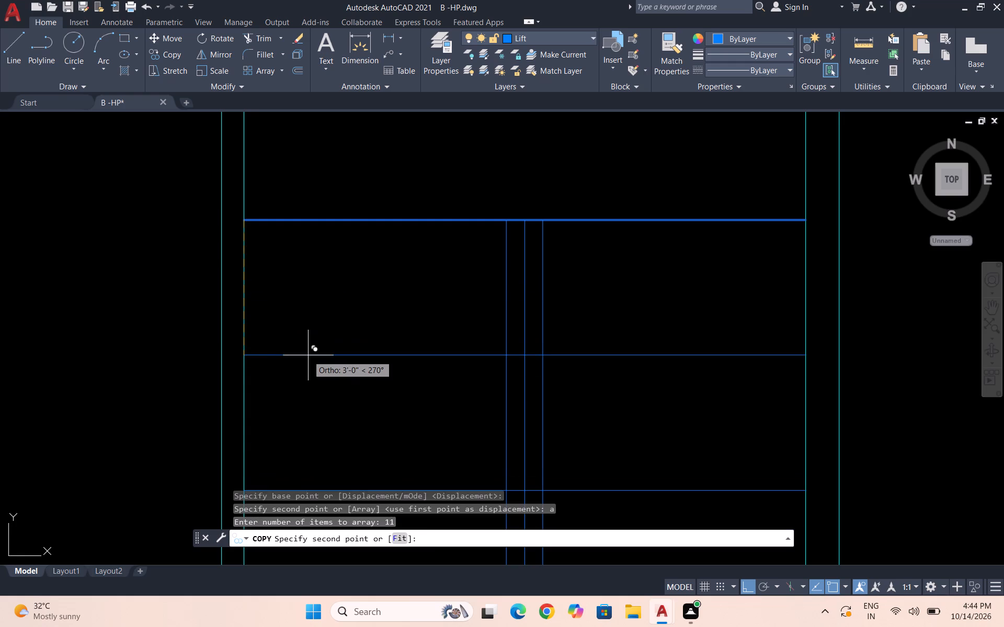
{"action": "type", "text": "1'"}
{"action": "key", "text": "Return"}
{"action": "key", "text": "Return"}
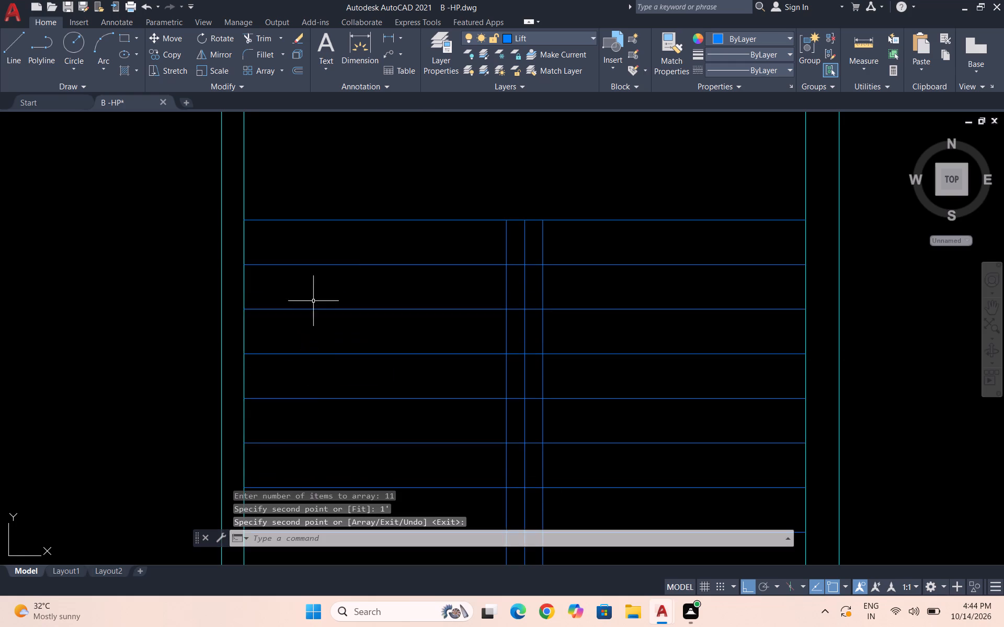
{"action": "scroll", "coordinate": [342, 307], "scroll_direction": "down", "scroll_amount": 2}
{"action": "key", "text": "Escape"}
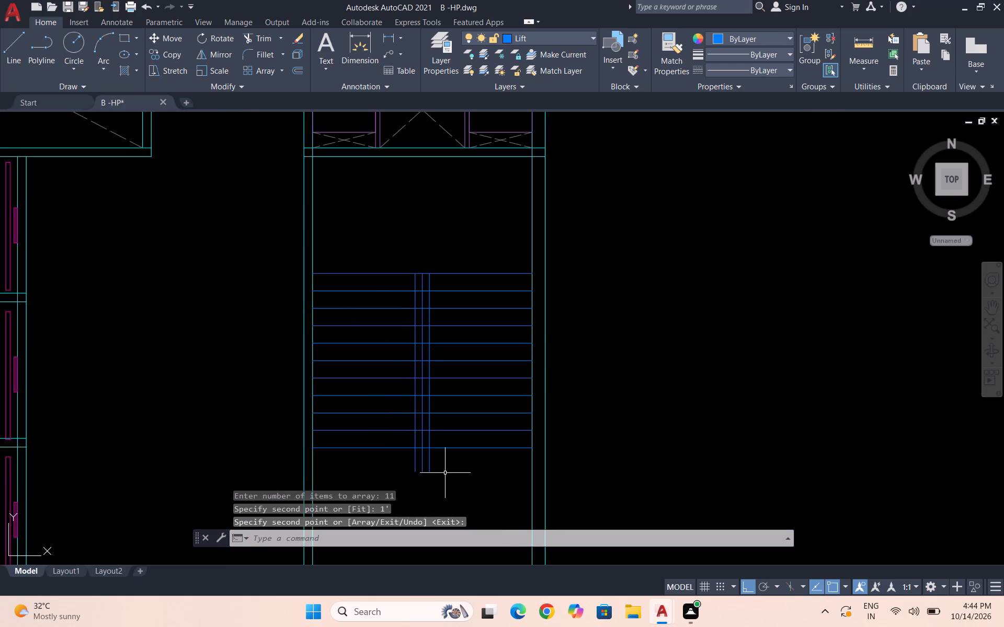
Trim off the lower ends of the three vertical lines that extend below the lowest tread line.
{"action": "type", "text": "tr"}
{"action": "key", "text": "Return"}
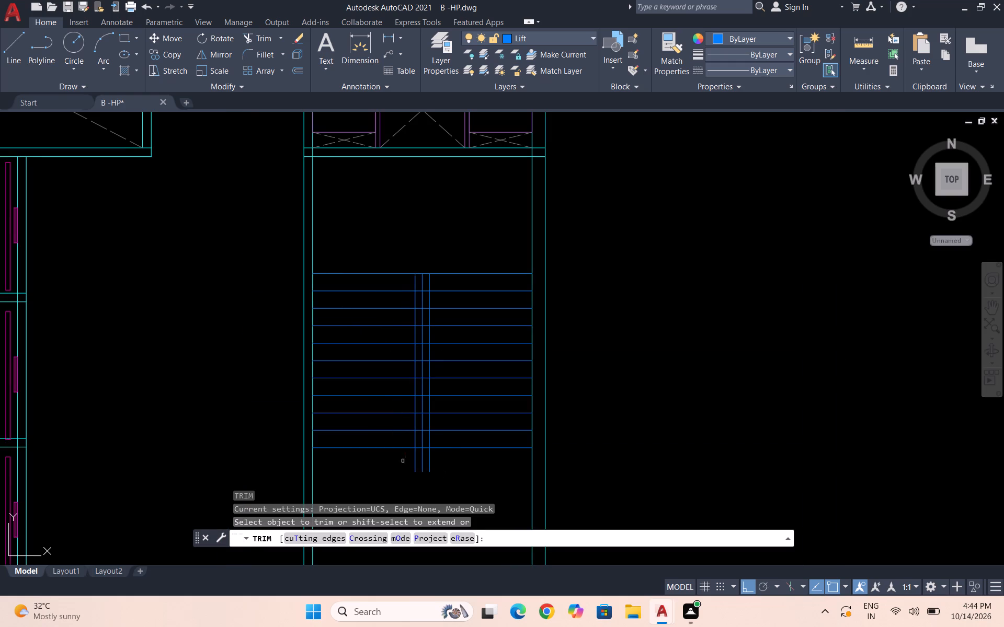
{"action": "left_click_drag", "start_coordinate": [403, 461], "coordinate": [458, 456]}
Trim the second to fourth lowest tread lines between the outer vertical lines, and the centre line up to the fifth lowest tread.
{"action": "scroll", "coordinate": [423, 433], "scroll_direction": "up", "scroll_amount": 2}
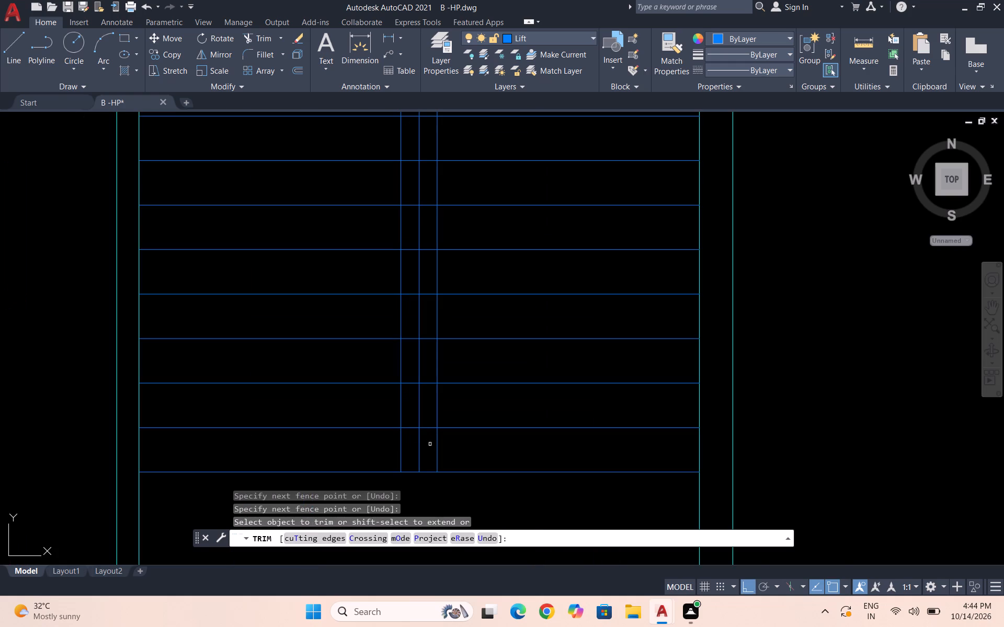
{"action": "left_click", "coordinate": [430, 447]}
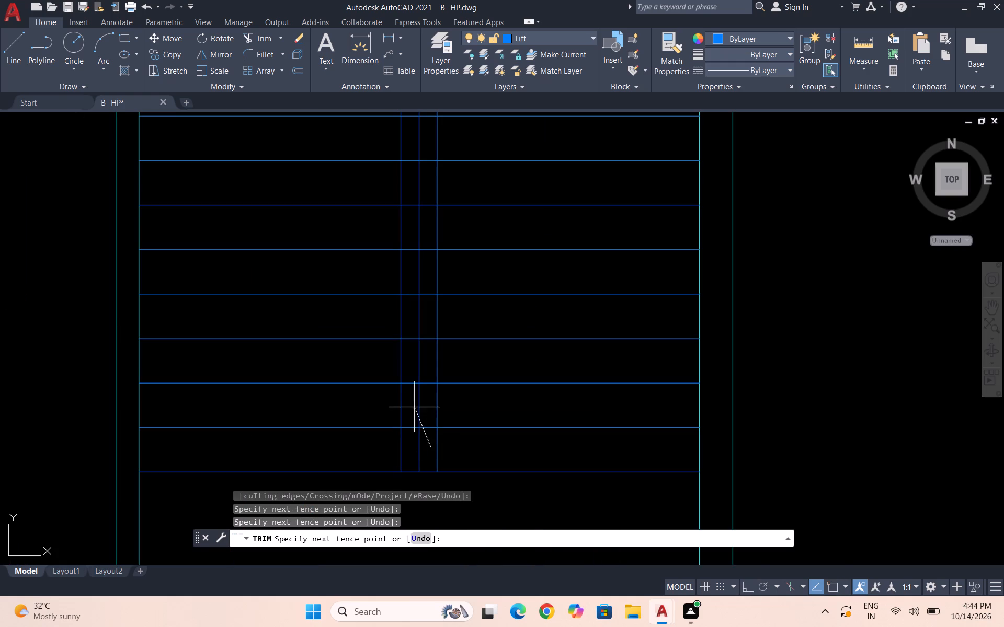
{"action": "left_click", "coordinate": [411, 384]}
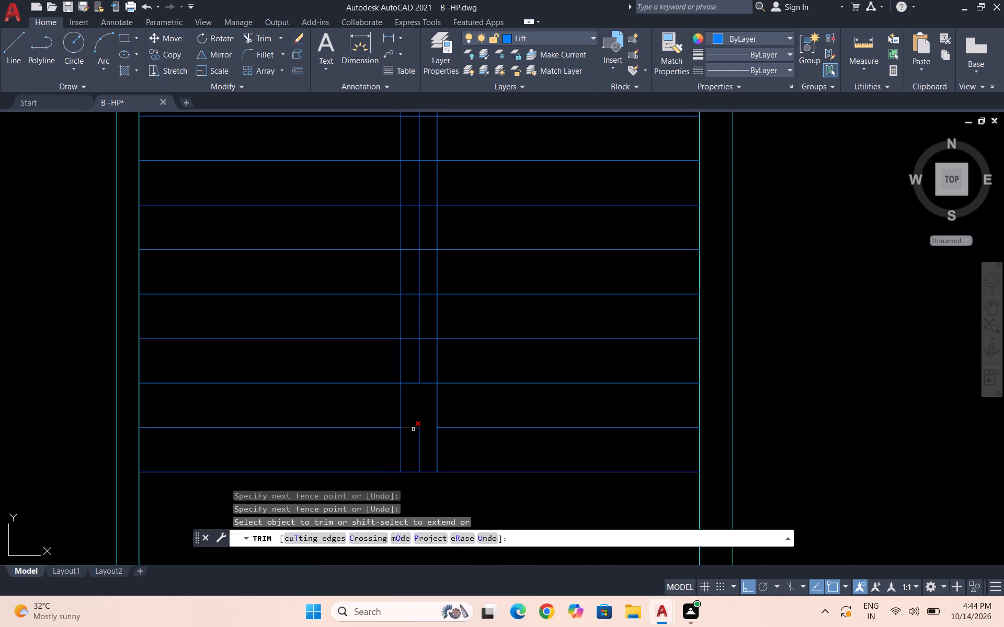
{"action": "left_click", "coordinate": [413, 429]}
{"action": "left_click", "coordinate": [420, 436]}
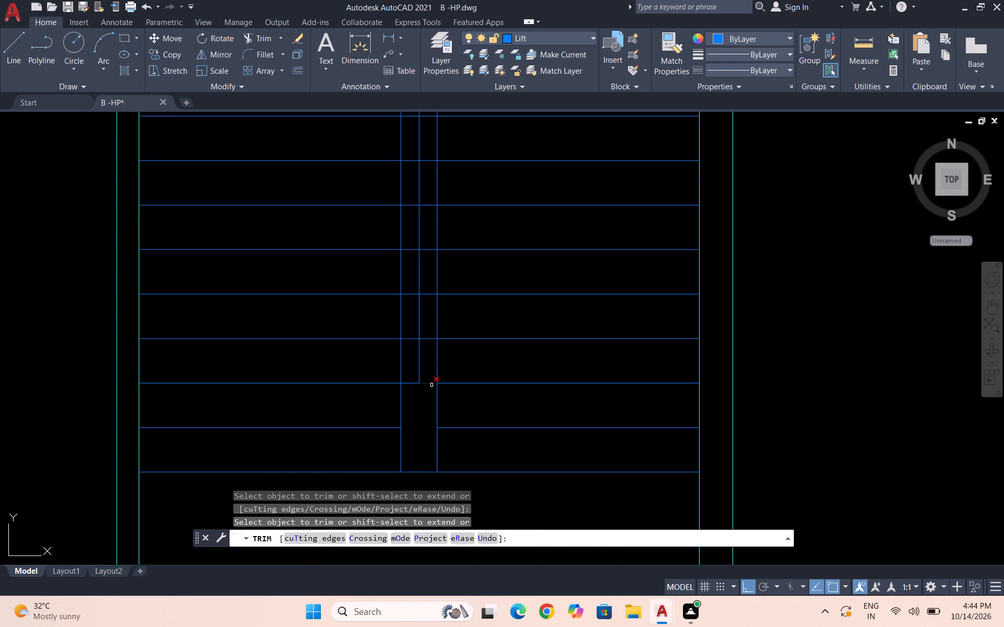
{"action": "left_click", "coordinate": [431, 385]}
{"action": "left_click", "coordinate": [419, 384]}
{"action": "left_click", "coordinate": [417, 367]}
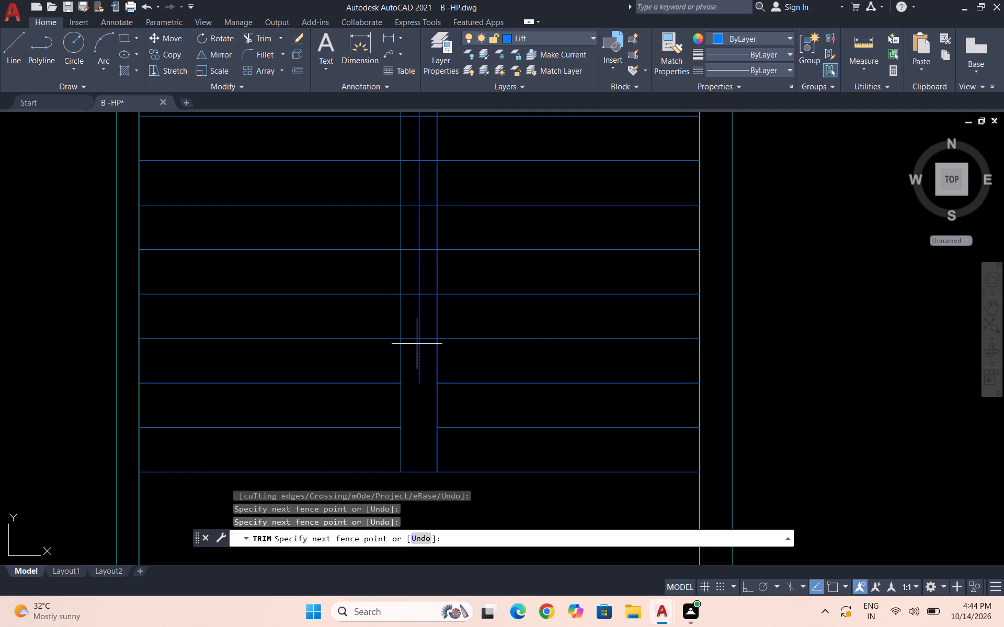
{"action": "left_click", "coordinate": [421, 324]}
{"action": "left_click", "coordinate": [419, 330]}
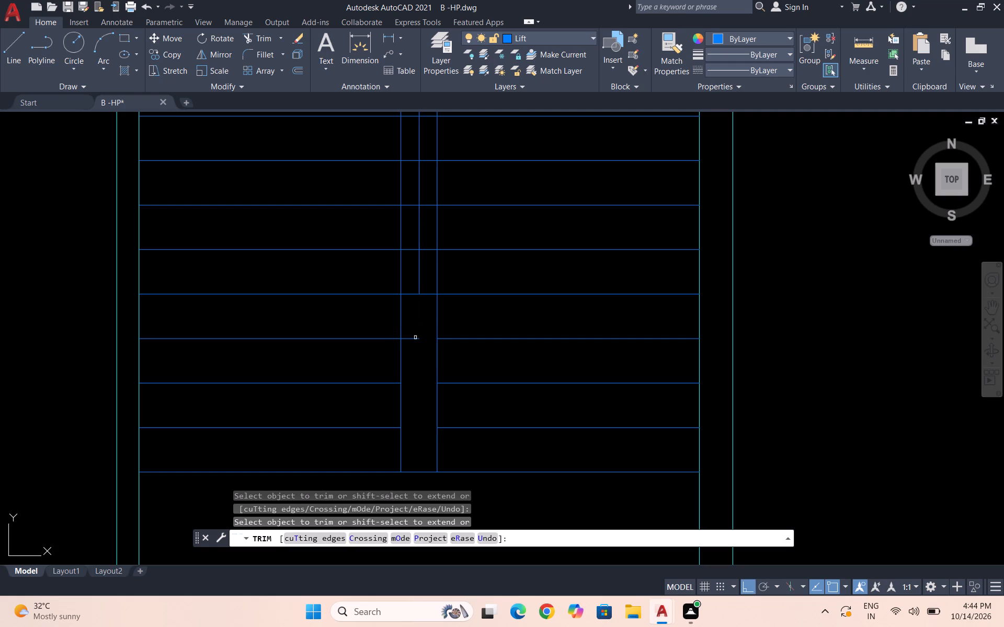
{"action": "left_click", "coordinate": [415, 339]}
Trim the fifth and sixth lowest tread lines between the outer vertical lines, and the centre line up to the seventh lowest tread.
{"action": "scroll", "coordinate": [411, 353], "scroll_direction": "down", "scroll_amount": 3}
{"action": "scroll", "coordinate": [408, 357], "scroll_direction": "up", "scroll_amount": 3}
{"action": "scroll", "coordinate": [414, 300], "scroll_direction": "up", "scroll_amount": 2}
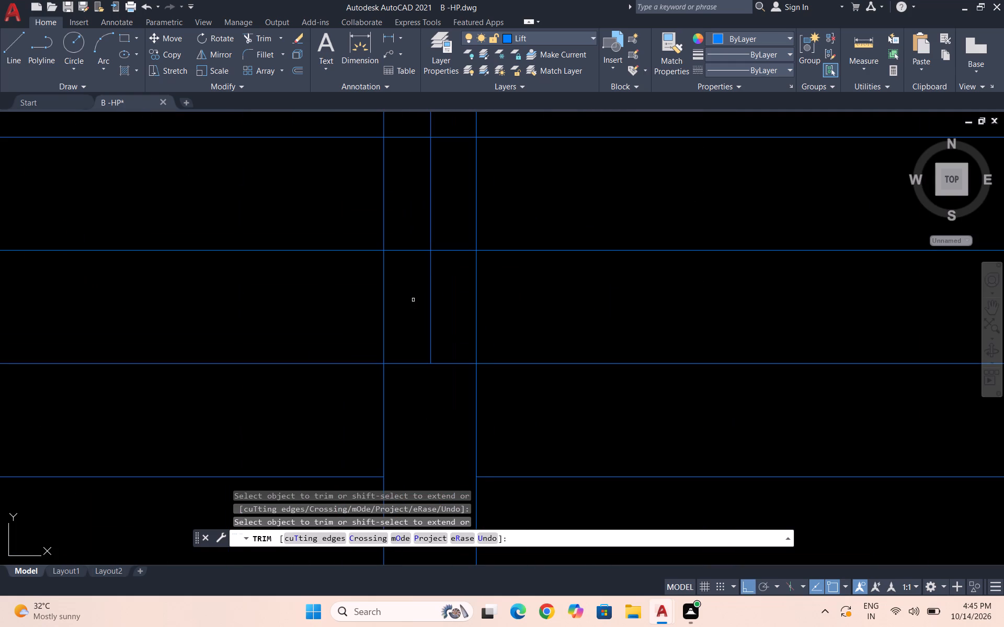
{"action": "left_click_drag", "start_coordinate": [416, 236], "coordinate": [424, 397]}
{"action": "left_click_drag", "start_coordinate": [453, 256], "coordinate": [453, 370]}
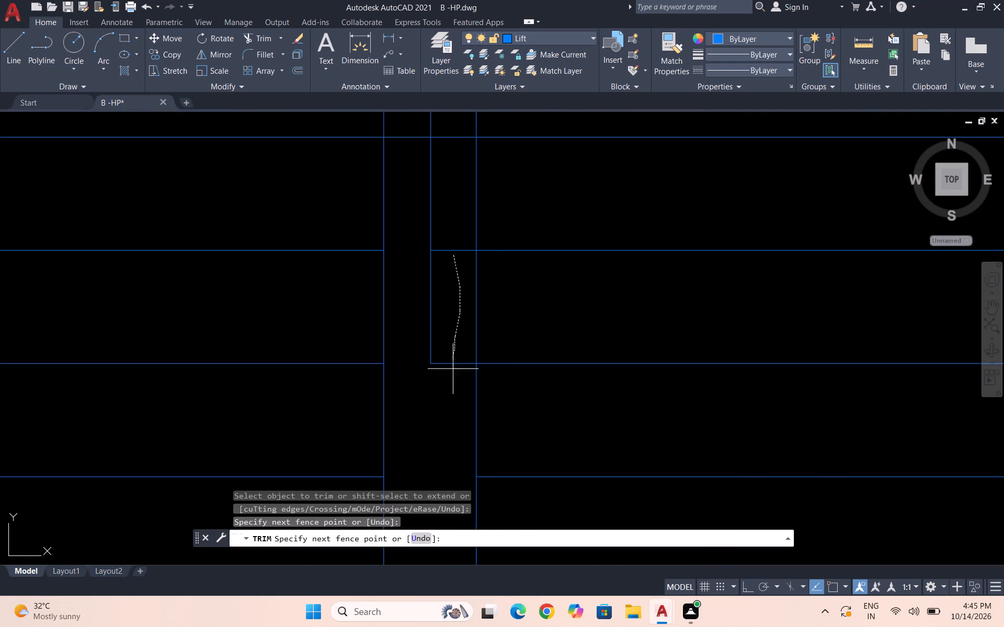
{"action": "left_click_drag", "start_coordinate": [453, 370], "coordinate": [451, 385]}
{"action": "left_click", "coordinate": [430, 298]}
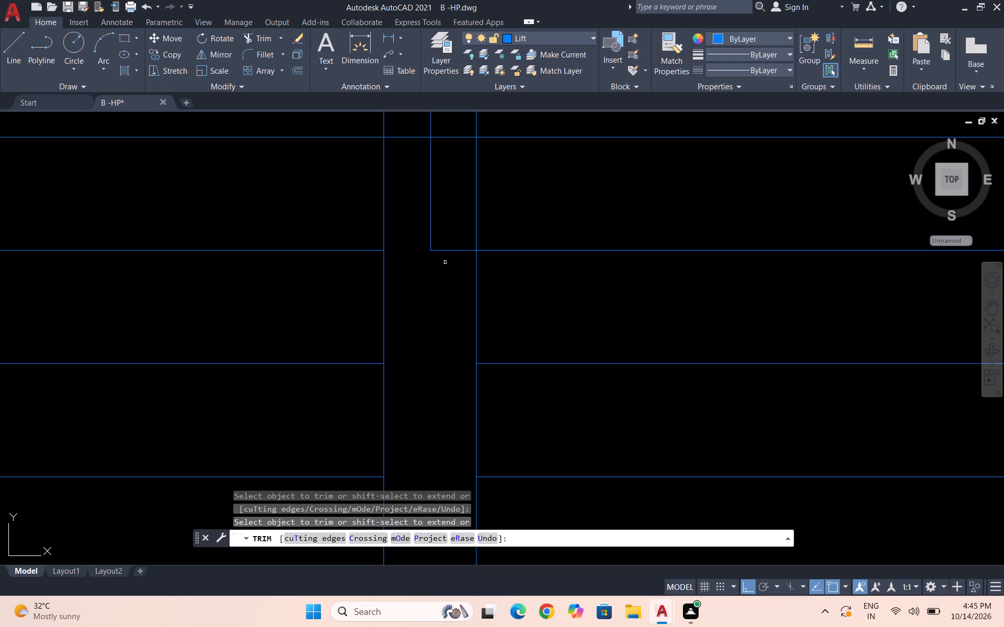
{"action": "left_click", "coordinate": [449, 251]}
{"action": "left_click", "coordinate": [429, 225]}
Trim the seventh to ninth lowest tread lines inside the gap, and the centre line up to the ninth lowest tread.
{"action": "scroll", "coordinate": [425, 283], "scroll_direction": "down", "scroll_amount": 4}
{"action": "scroll", "coordinate": [418, 268], "scroll_direction": "up", "scroll_amount": 3}
{"action": "left_click_drag", "start_coordinate": [407, 241], "coordinate": [414, 328]}
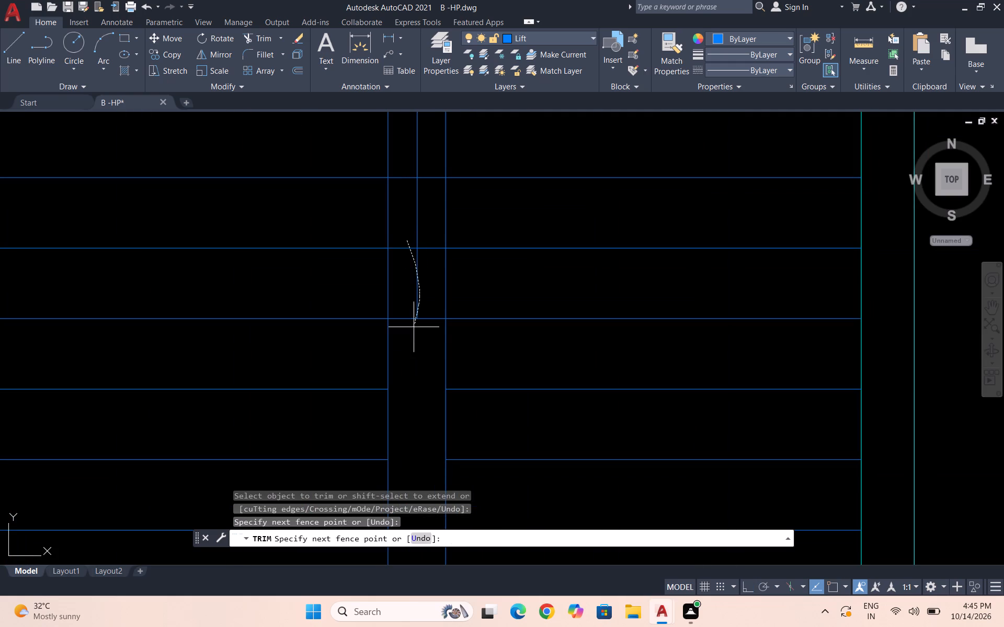
{"action": "left_click_drag", "start_coordinate": [414, 328], "coordinate": [413, 331]}
{"action": "left_click", "coordinate": [426, 247]}
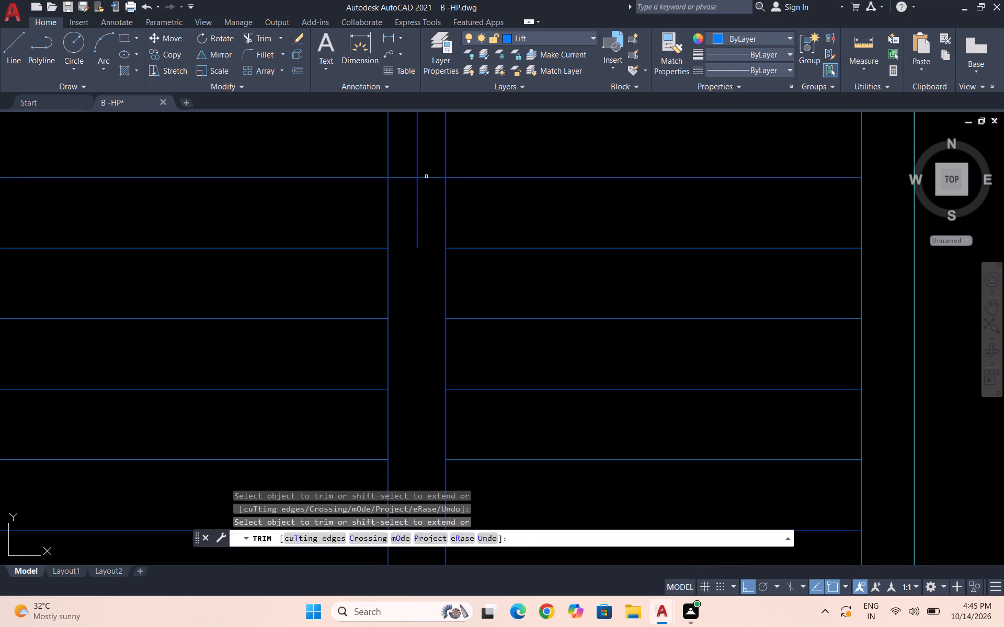
{"action": "left_click", "coordinate": [427, 176]}
{"action": "left_click", "coordinate": [413, 206]}
{"action": "left_click", "coordinate": [434, 210]}
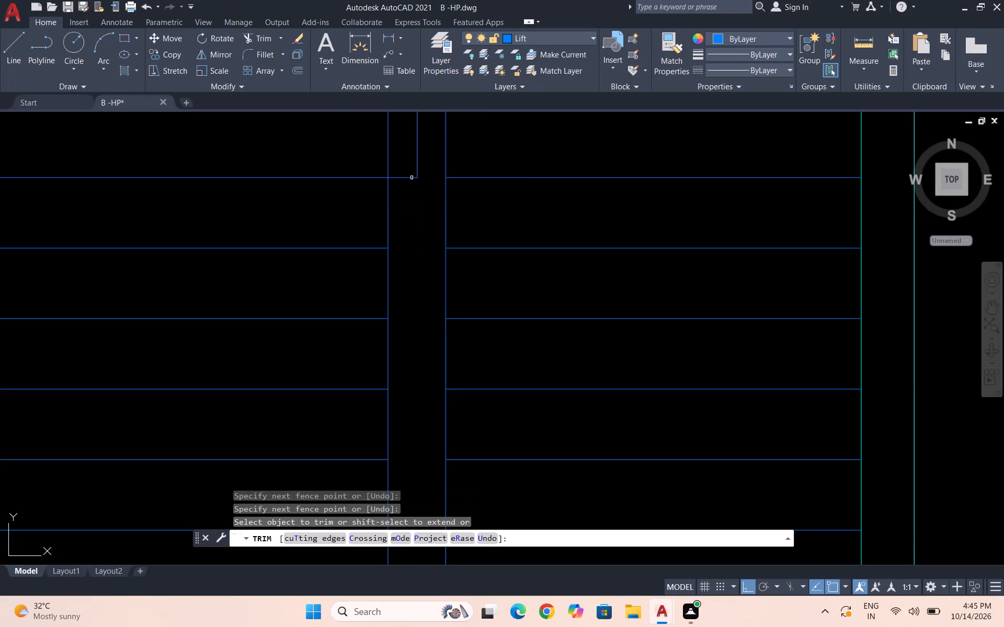
{"action": "left_click_drag", "start_coordinate": [411, 175], "coordinate": [409, 222]}
{"action": "scroll", "coordinate": [409, 229], "scroll_direction": "down", "scroll_amount": 1}
{"action": "left_click", "coordinate": [408, 229]}
Trim the second-highest tread line inside the gap and remove the rest of the centre line.
{"action": "scroll", "coordinate": [406, 227], "scroll_direction": "down", "scroll_amount": 1}
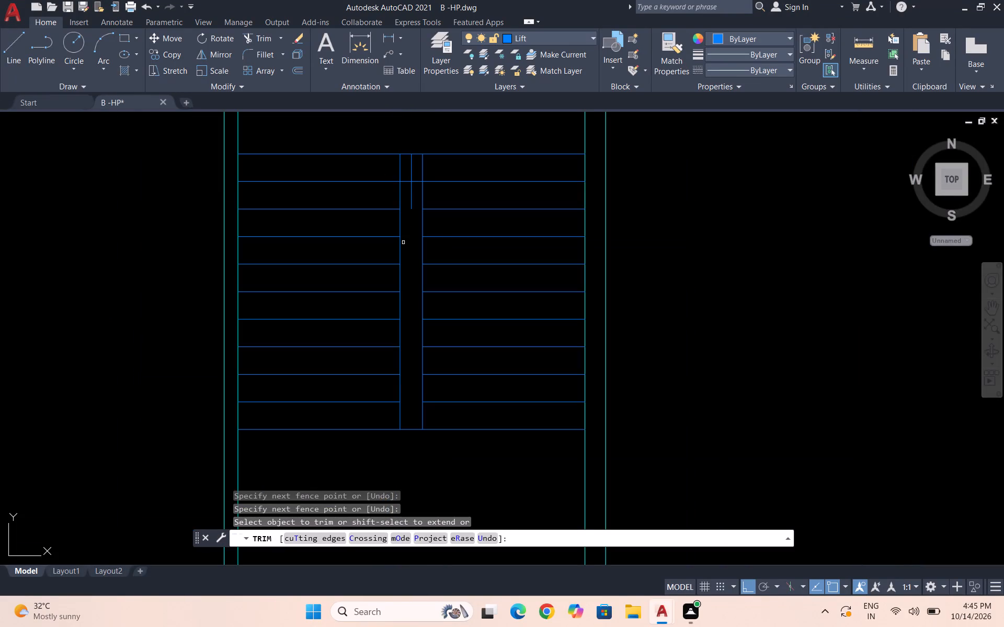
{"action": "scroll", "coordinate": [406, 181], "scroll_direction": "up", "scroll_amount": 1}
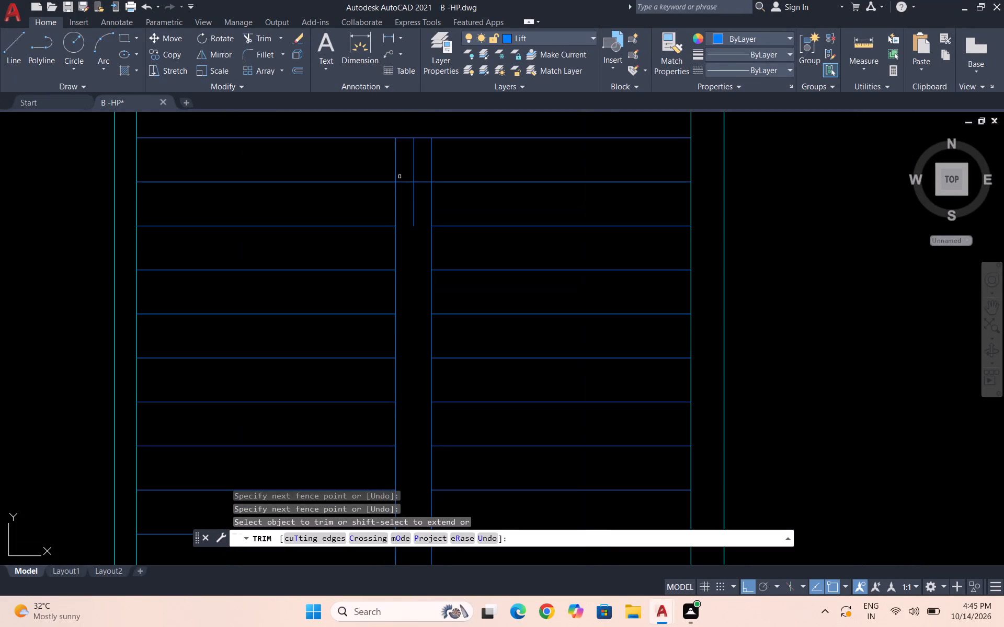
{"action": "left_click", "coordinate": [404, 180]}
{"action": "left_click", "coordinate": [426, 183]}
{"action": "left_click_drag", "start_coordinate": [420, 190], "coordinate": [408, 205]}
{"action": "left_click", "coordinate": [405, 179]}
{"action": "left_click", "coordinate": [405, 204]}
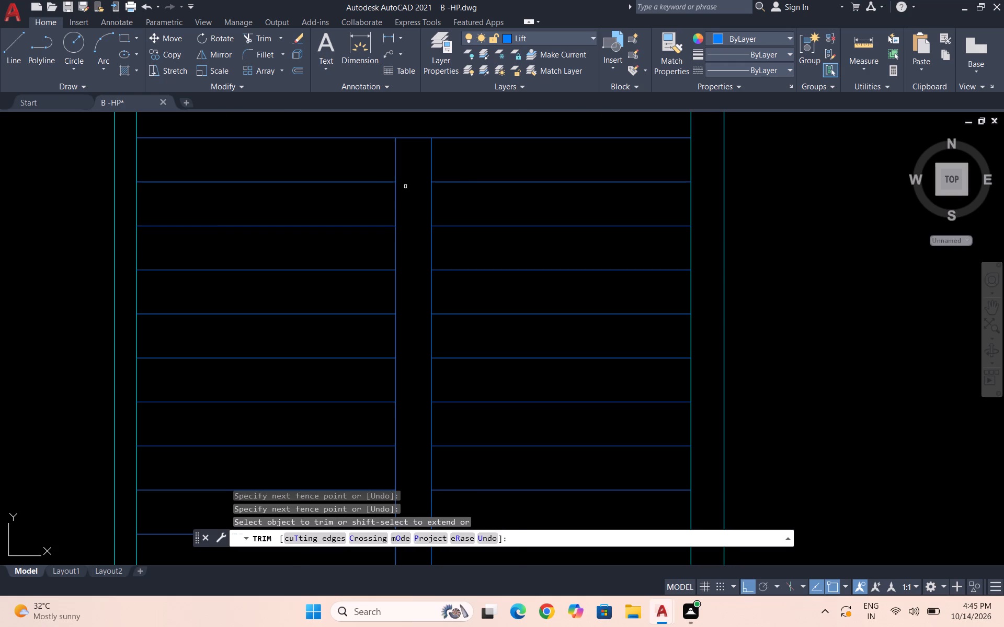
{"action": "scroll", "coordinate": [405, 186], "scroll_direction": "down", "scroll_amount": 2}
{"action": "key", "text": "Escape"}
{"action": "key", "text": "Escape"}
Rotate the large door symbol with the vertical leaf, among the loose symbols beside the plan, 90° counterclockwise about the leaf's upper end.
{"action": "scroll", "coordinate": [569, 322], "scroll_direction": "down", "scroll_amount": 2}
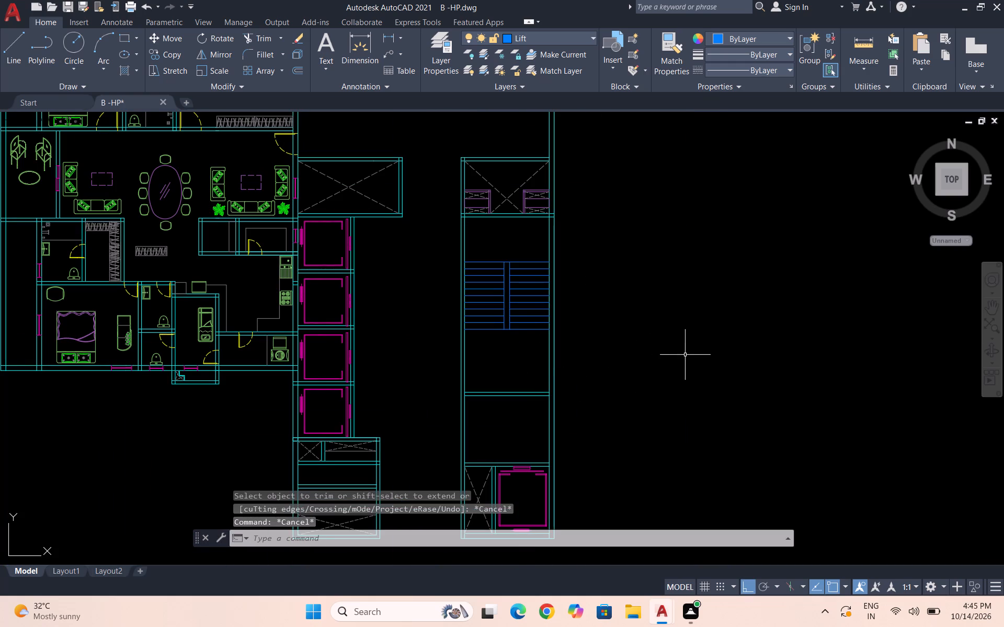
{"action": "left_click", "coordinate": [1000, 307]}
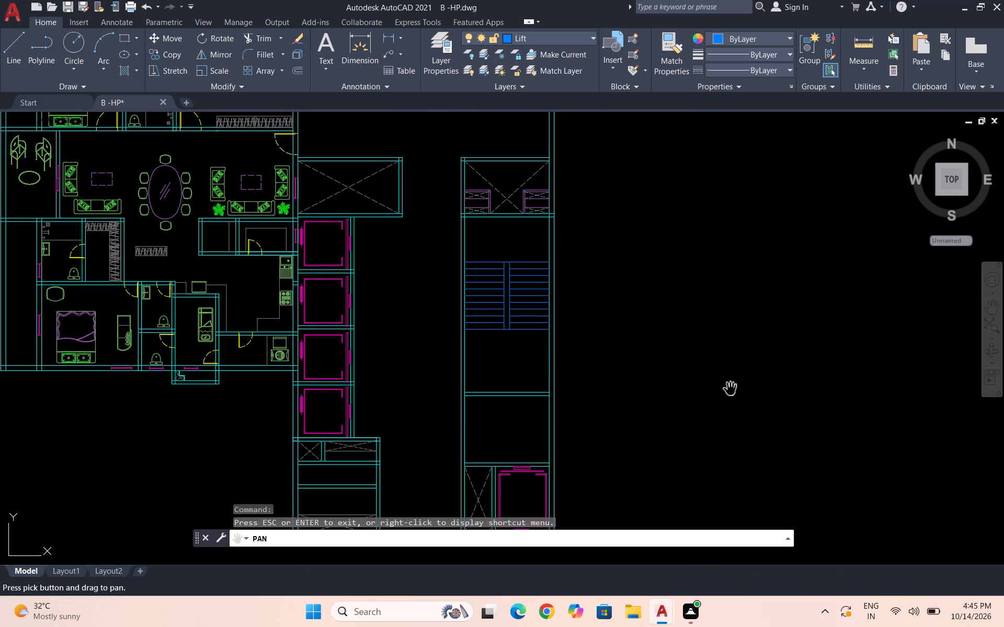
{"action": "left_click_drag", "start_coordinate": [557, 410], "coordinate": [503, 343]}
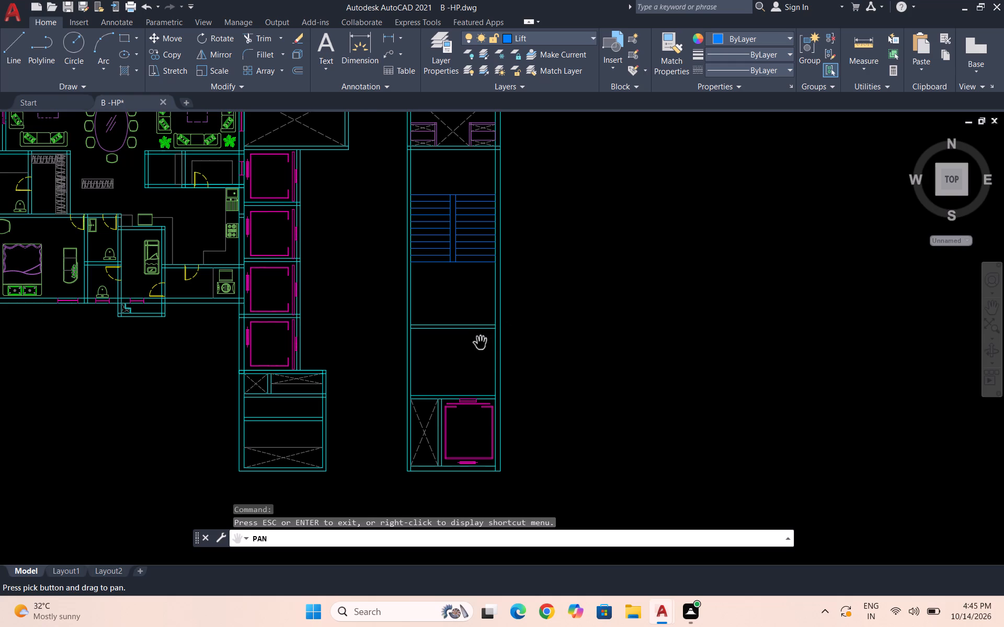
{"action": "scroll", "coordinate": [481, 343], "scroll_direction": "up", "scroll_amount": 1}
{"action": "scroll", "coordinate": [484, 349], "scroll_direction": "down", "scroll_amount": 1}
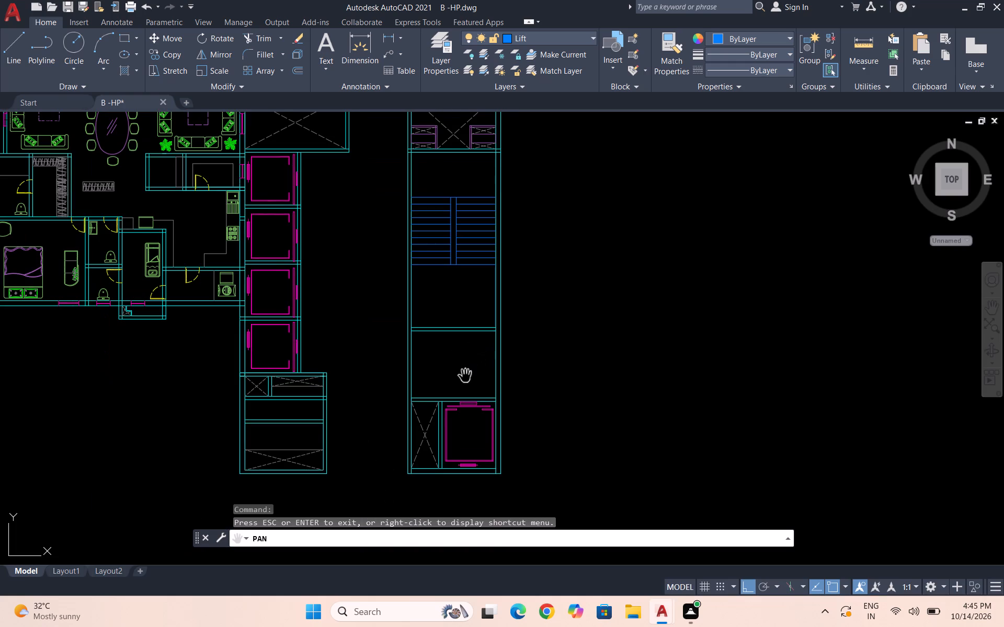
{"action": "key", "text": "Escape"}
{"action": "key", "text": "Escape"}
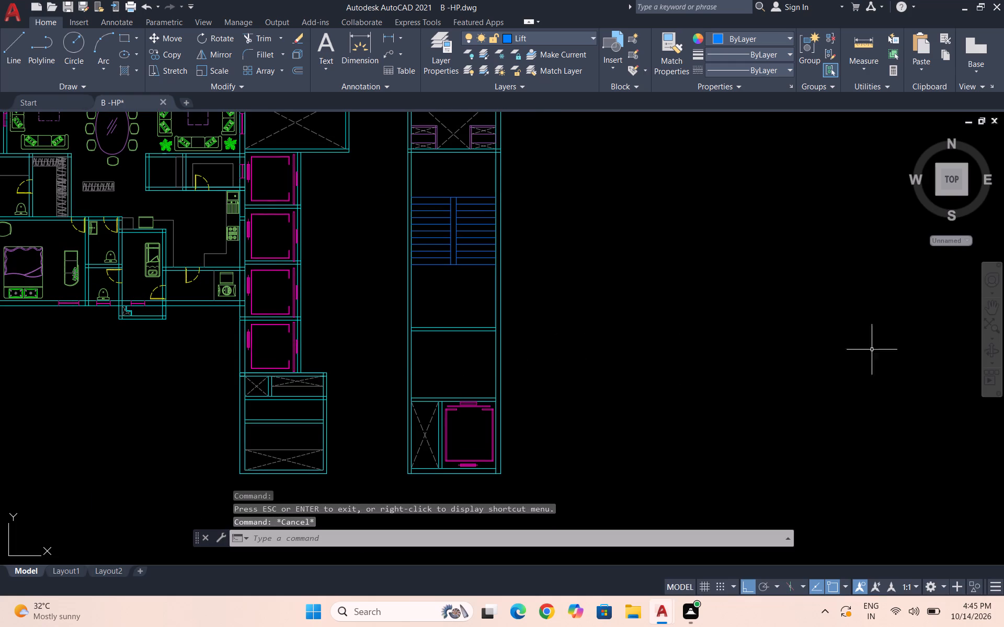
{"action": "left_click", "coordinate": [990, 305]}
{"action": "left_click_drag", "start_coordinate": [401, 391], "coordinate": [690, 426]}
{"action": "left_click_drag", "start_coordinate": [373, 367], "coordinate": [566, 411]}
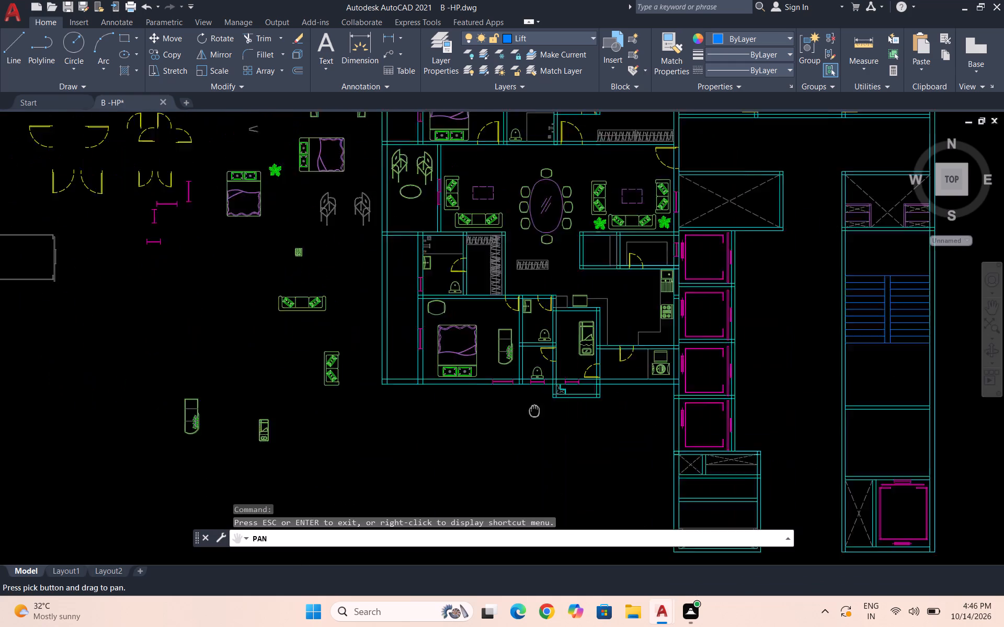
{"action": "left_click_drag", "start_coordinate": [566, 411], "coordinate": [613, 410]}
{"action": "left_click_drag", "start_coordinate": [262, 337], "coordinate": [375, 456]}
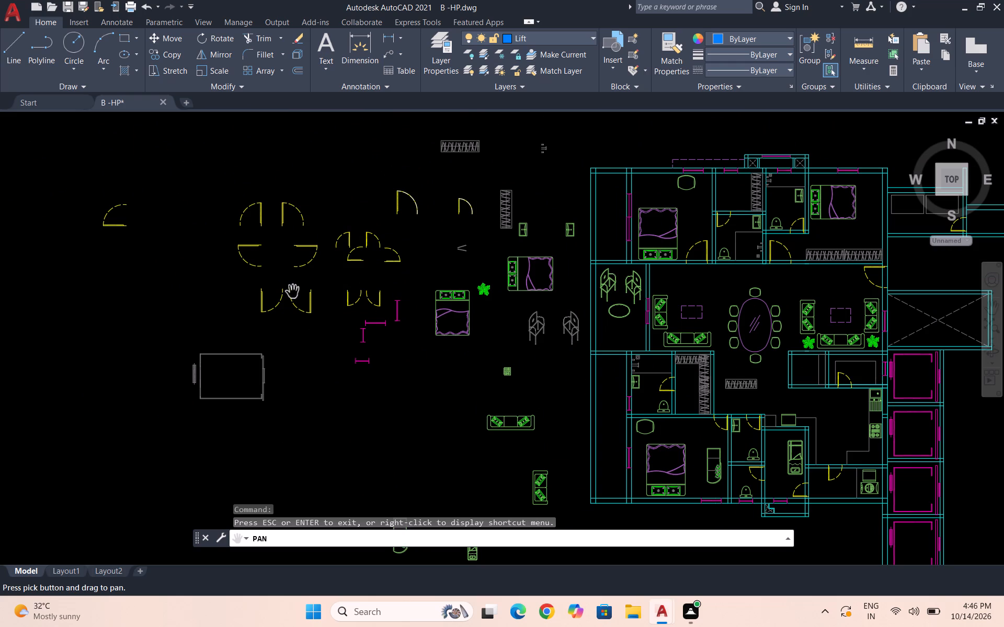
{"action": "scroll", "coordinate": [291, 300], "scroll_direction": "up", "scroll_amount": 2}
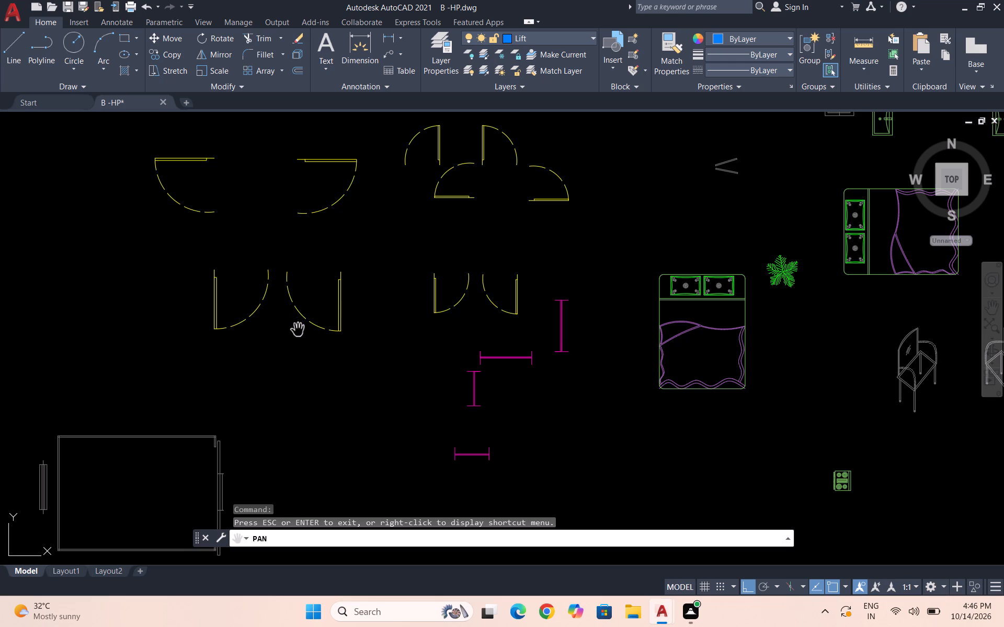
{"action": "key", "text": "Escape"}
{"action": "left_click", "coordinate": [273, 338]}
{"action": "left_click", "coordinate": [151, 269]}
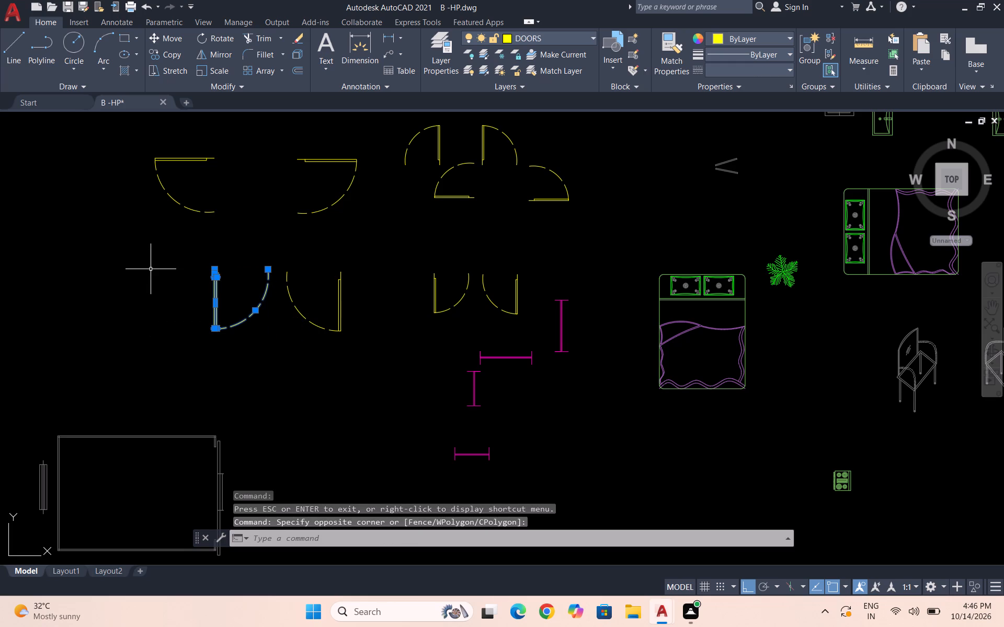
{"action": "type", "text": "ro"}
{"action": "key", "text": "Return"}
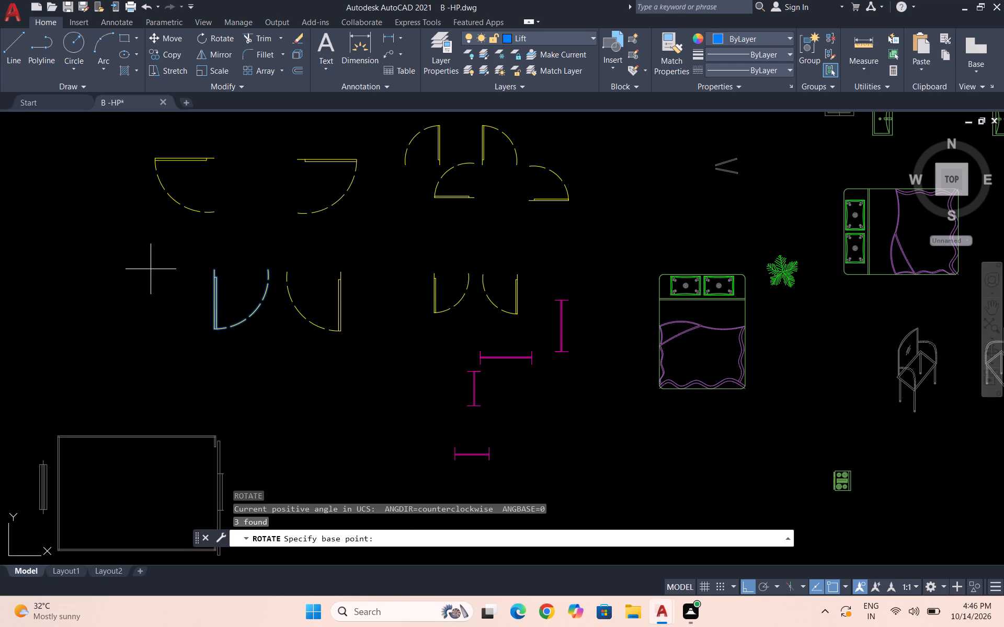
{"action": "left_click", "coordinate": [213, 271]}
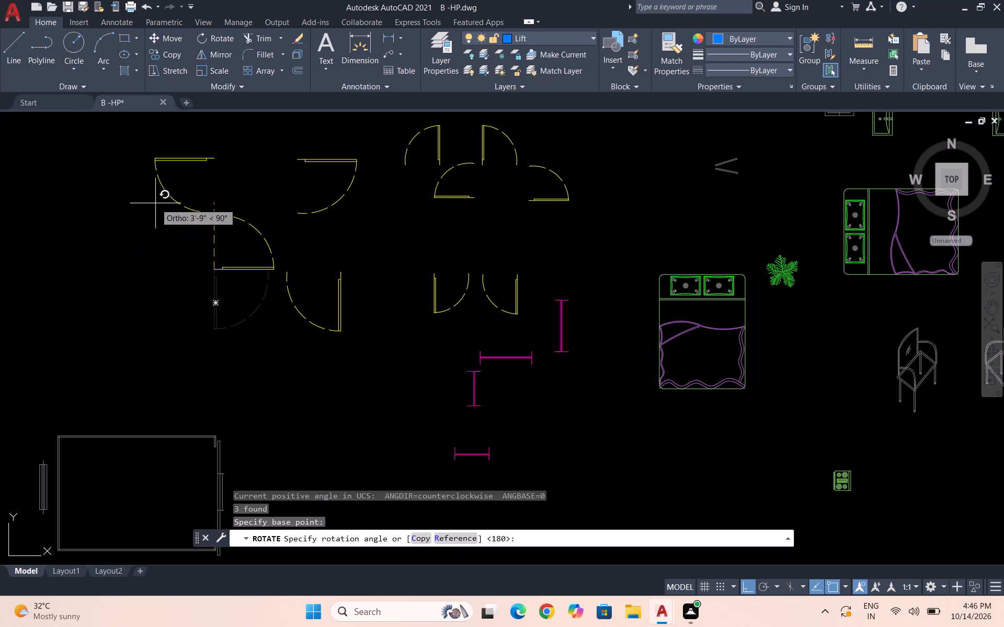
{"action": "left_click", "coordinate": [203, 194]}
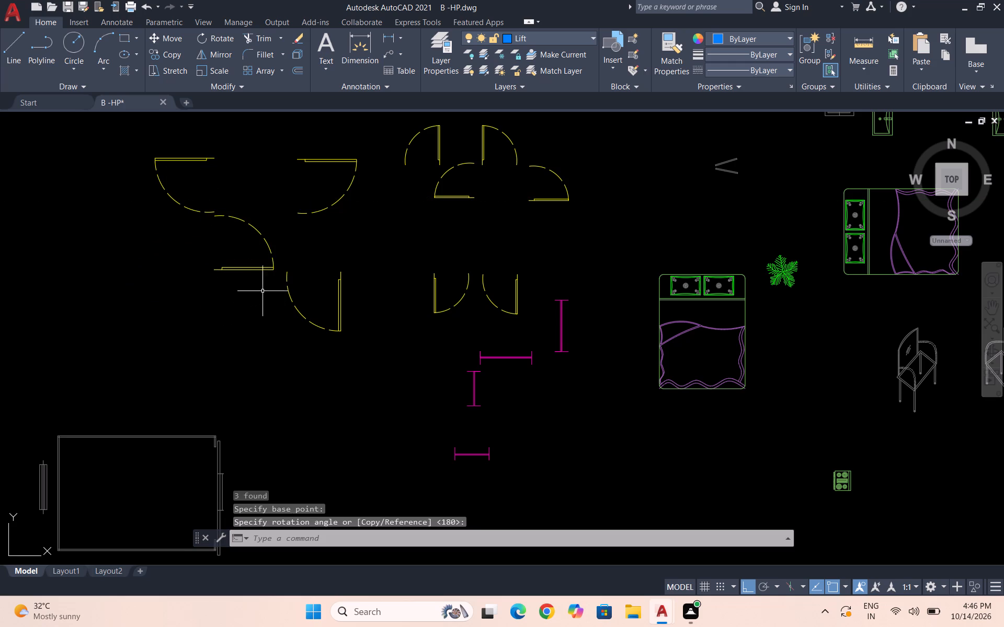
Copy the rotated door, with Ortho off, from its leaf line's free end to the staircase block's corridor-side wall, in the room directly above the single lift.
{"action": "left_click", "coordinate": [274, 276]}
{"action": "left_click", "coordinate": [229, 218]}
{"action": "scroll", "coordinate": [214, 278], "scroll_direction": "up", "scroll_amount": 2}
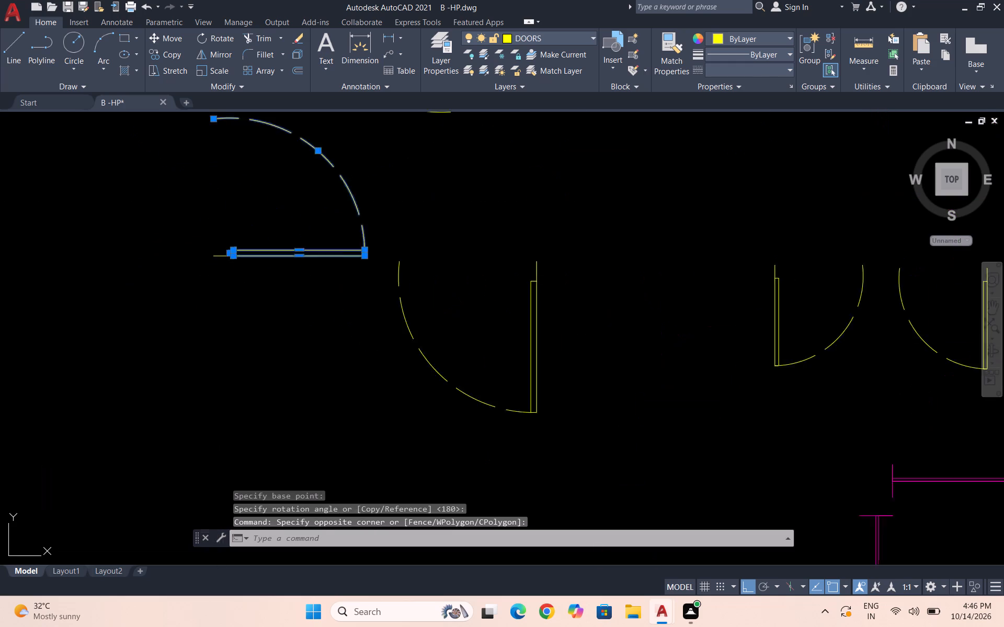
{"action": "scroll", "coordinate": [213, 278], "scroll_direction": "up", "scroll_amount": 1}
{"action": "left_click_drag", "start_coordinate": [241, 286], "coordinate": [230, 274]}
{"action": "left_click", "coordinate": [192, 222]}
{"action": "type", "text": "co"}
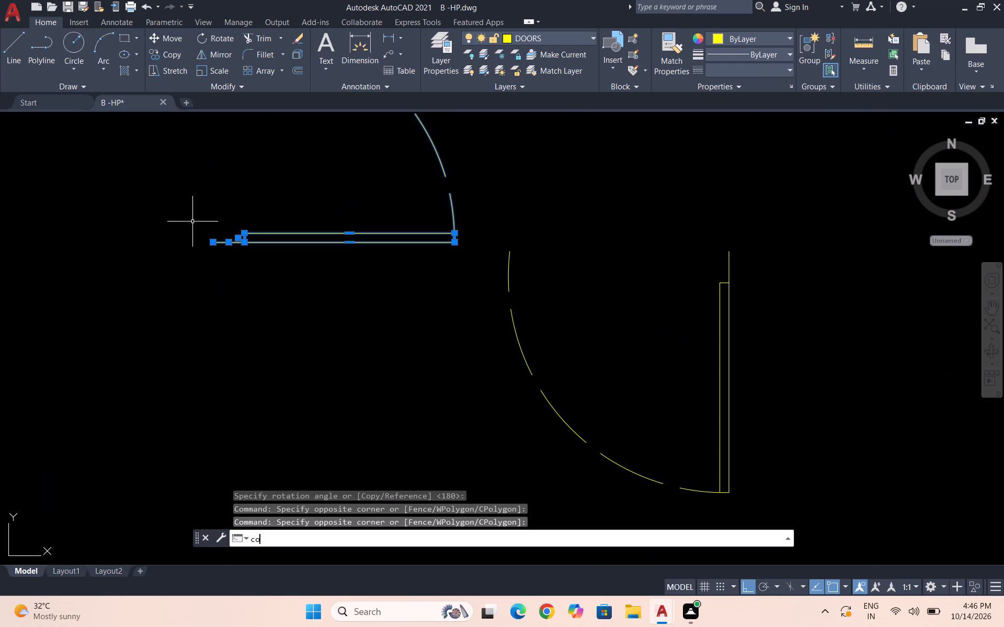
{"action": "key", "text": "Return"}
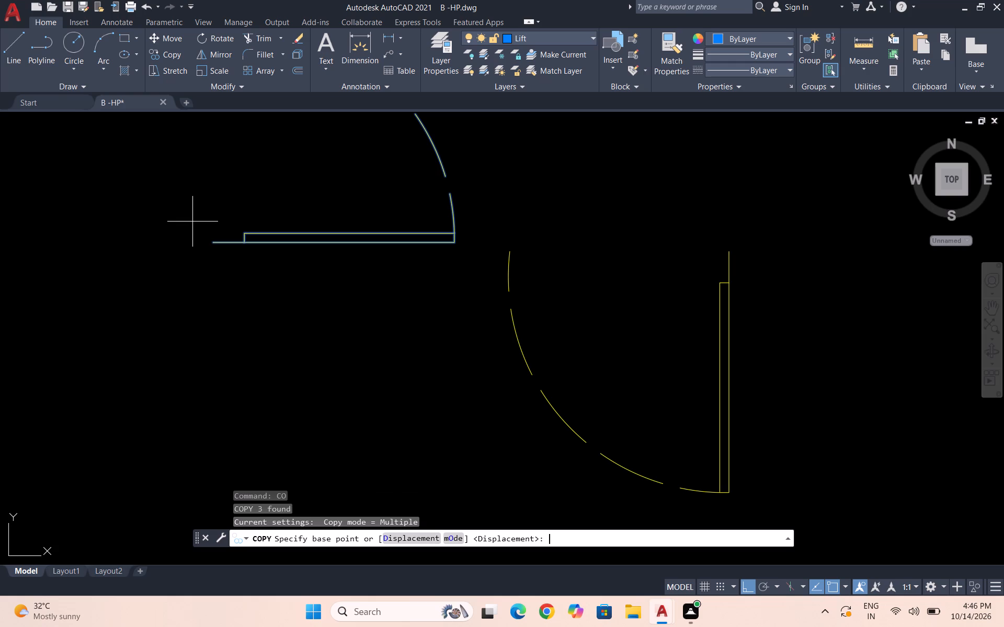
{"action": "left_click", "coordinate": [214, 241]}
{"action": "scroll", "coordinate": [178, 225], "scroll_direction": "down", "scroll_amount": 4}
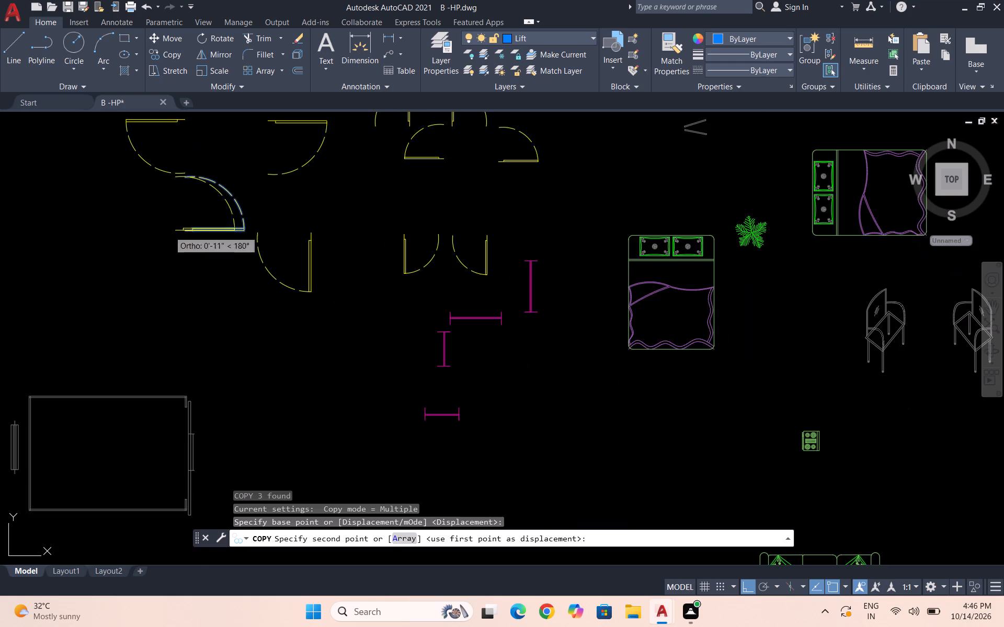
{"action": "scroll", "coordinate": [486, 287], "scroll_direction": "down", "scroll_amount": 3}
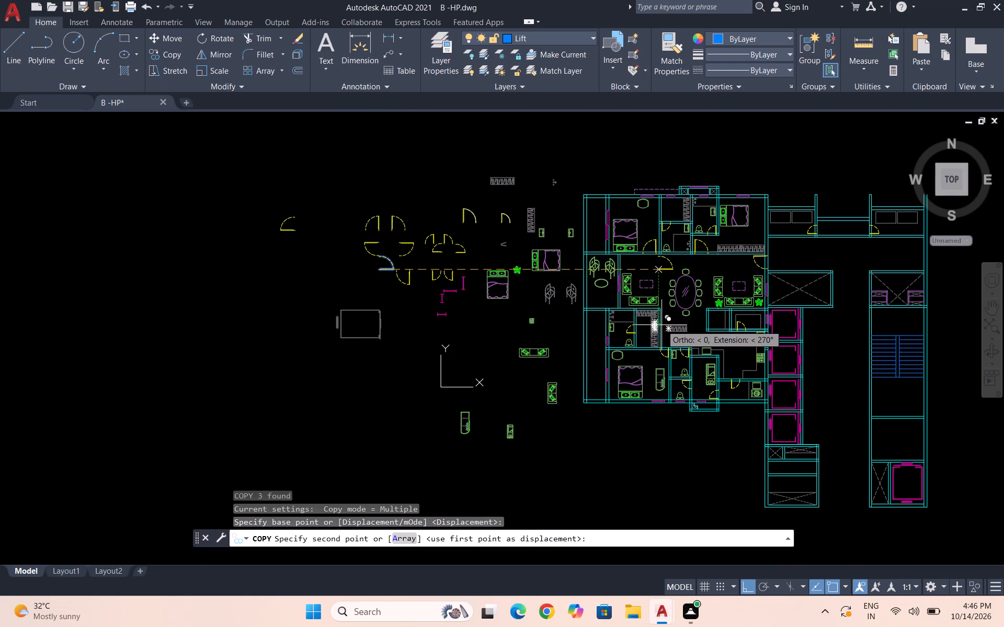
{"action": "key", "text": "F8"}
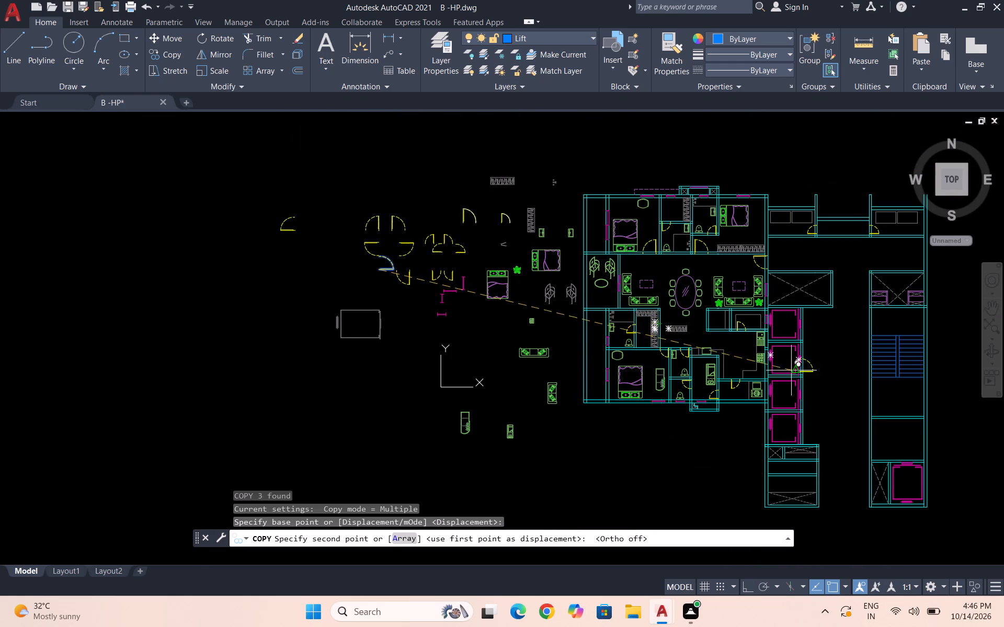
{"action": "scroll", "coordinate": [882, 408], "scroll_direction": "up", "scroll_amount": 2}
{"action": "scroll", "coordinate": [886, 415], "scroll_direction": "down", "scroll_amount": 2}
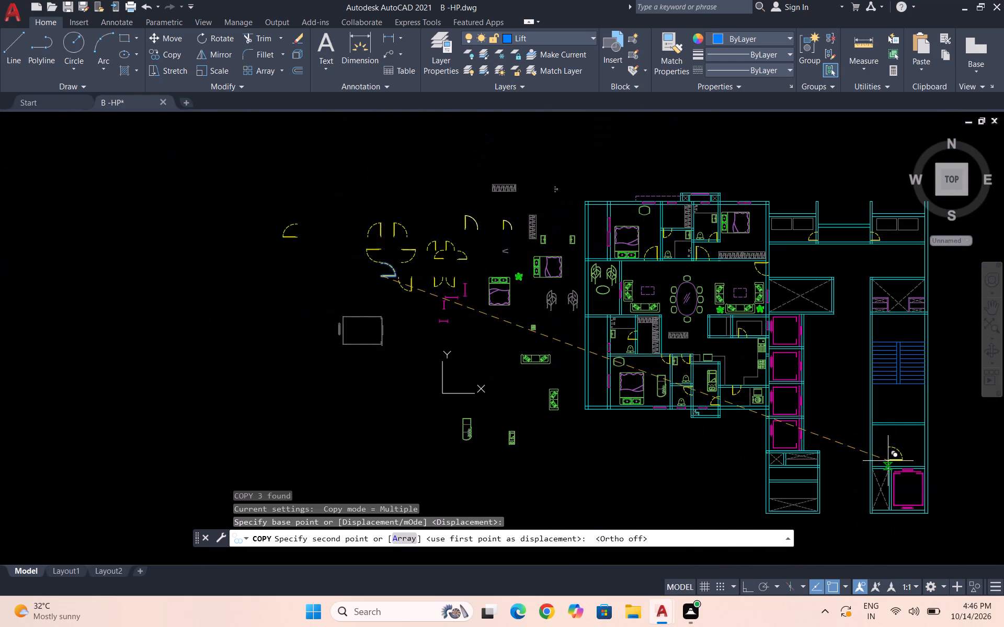
{"action": "scroll", "coordinate": [886, 461], "scroll_direction": "up", "scroll_amount": 1}
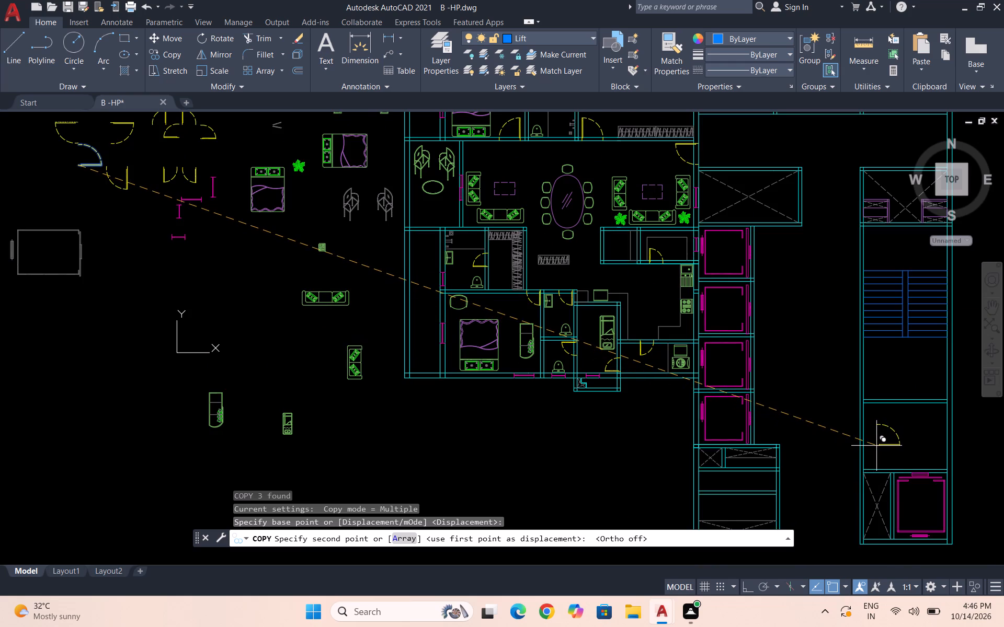
{"action": "scroll", "coordinate": [876, 446], "scroll_direction": "up", "scroll_amount": 2}
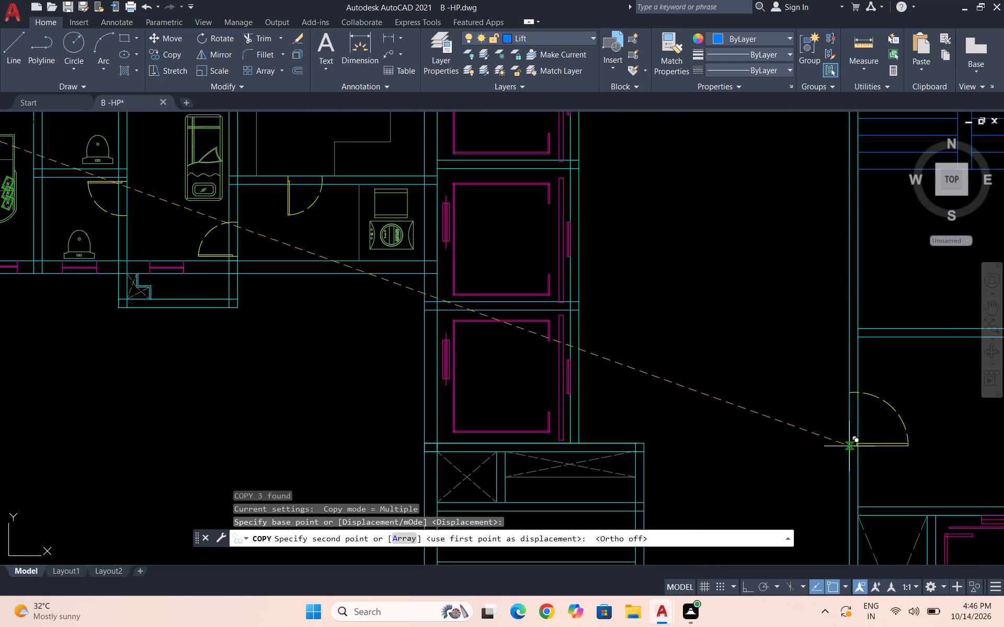
{"action": "left_click", "coordinate": [849, 446]}
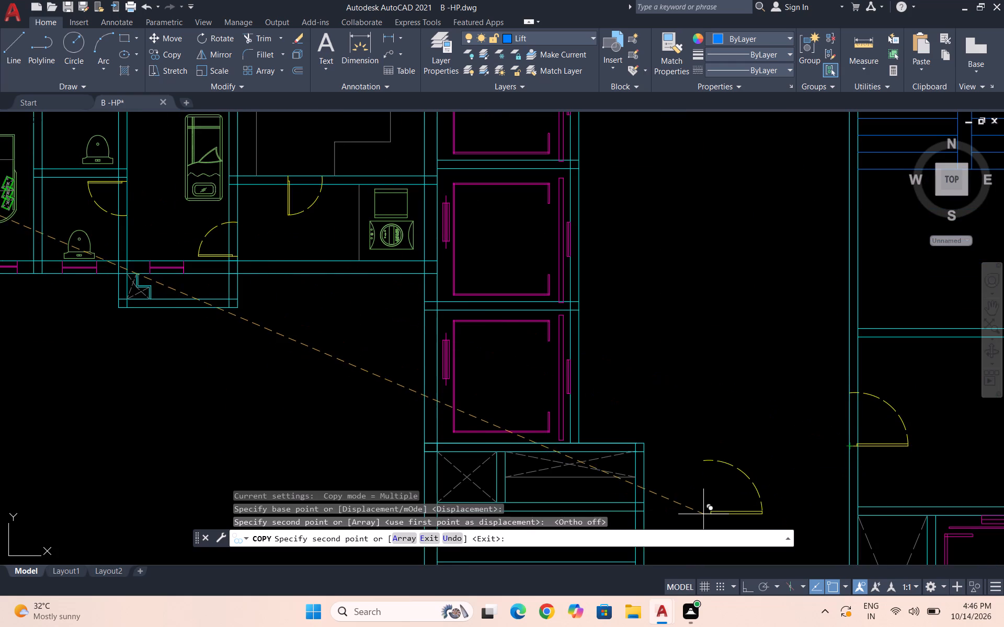
{"action": "key", "text": "Escape"}
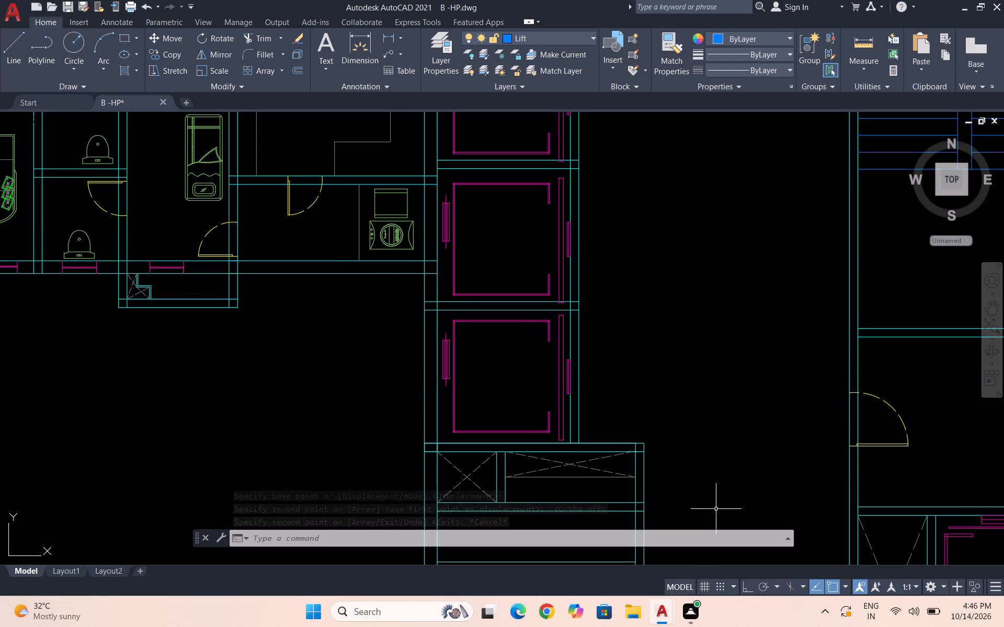
{"action": "key", "text": "Escape"}
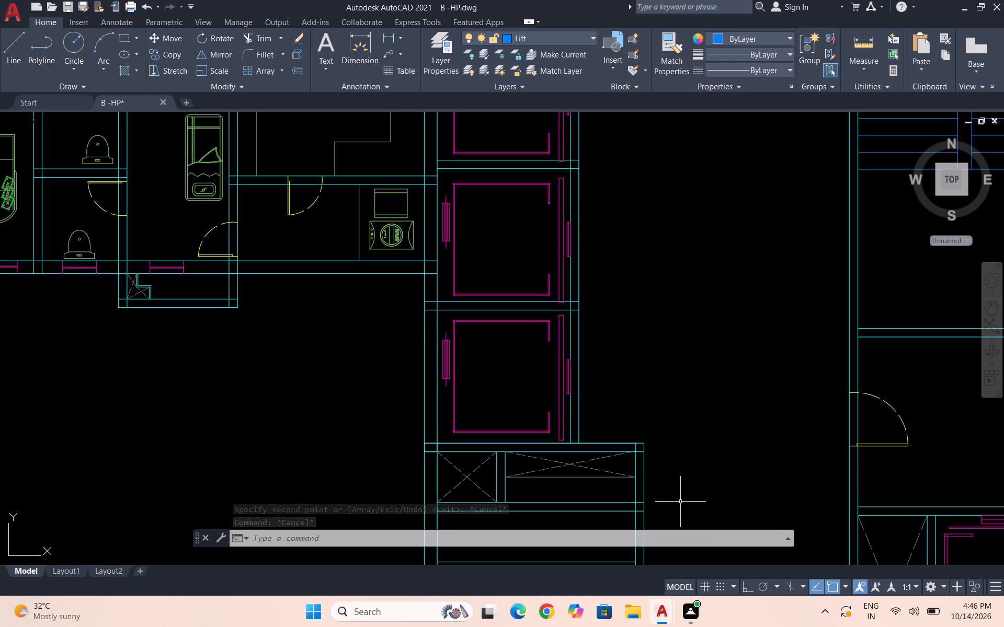
{"action": "key", "text": "Escape"}
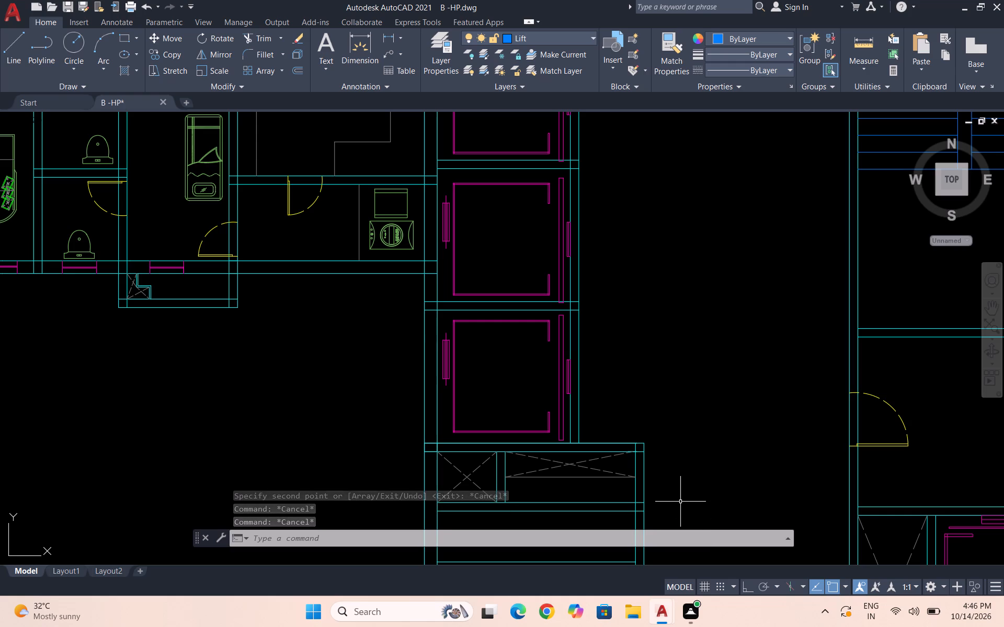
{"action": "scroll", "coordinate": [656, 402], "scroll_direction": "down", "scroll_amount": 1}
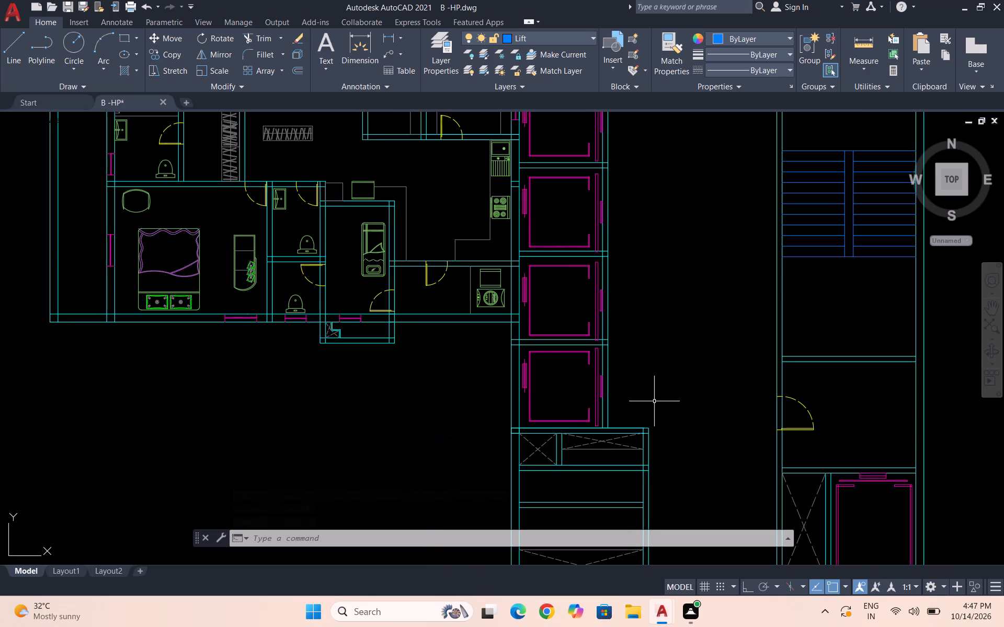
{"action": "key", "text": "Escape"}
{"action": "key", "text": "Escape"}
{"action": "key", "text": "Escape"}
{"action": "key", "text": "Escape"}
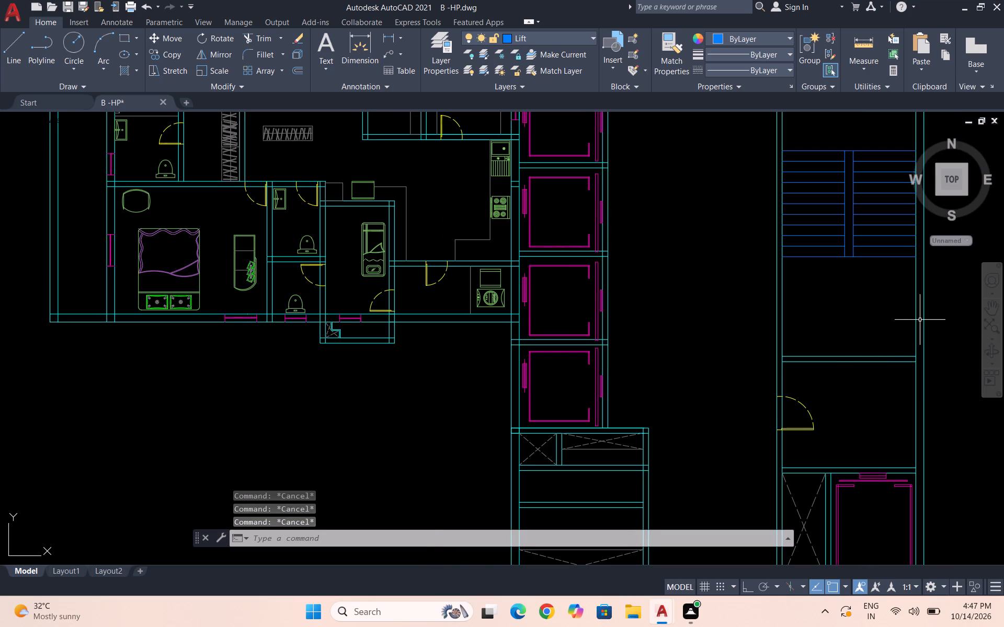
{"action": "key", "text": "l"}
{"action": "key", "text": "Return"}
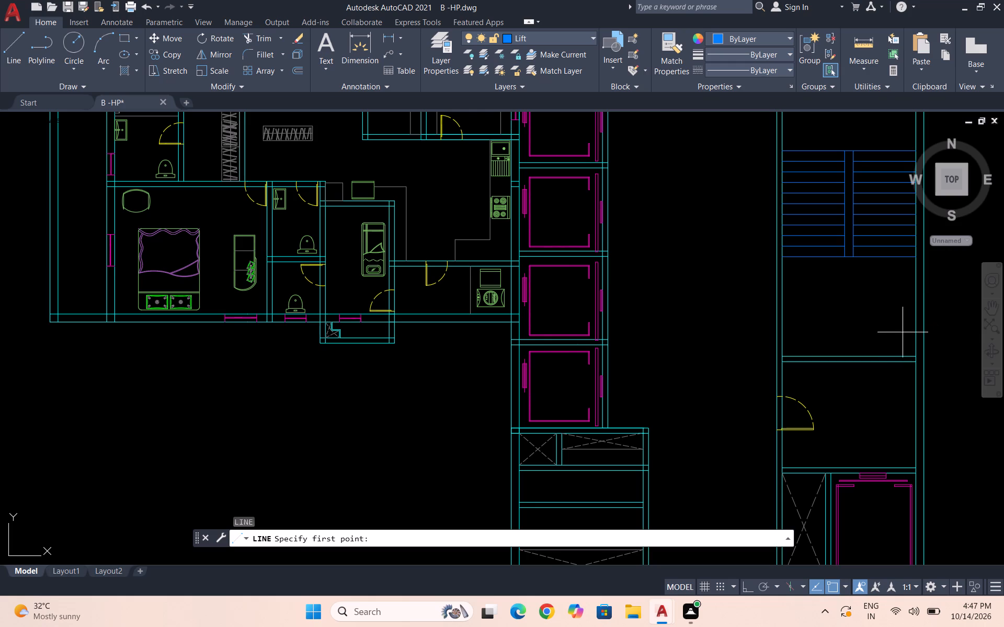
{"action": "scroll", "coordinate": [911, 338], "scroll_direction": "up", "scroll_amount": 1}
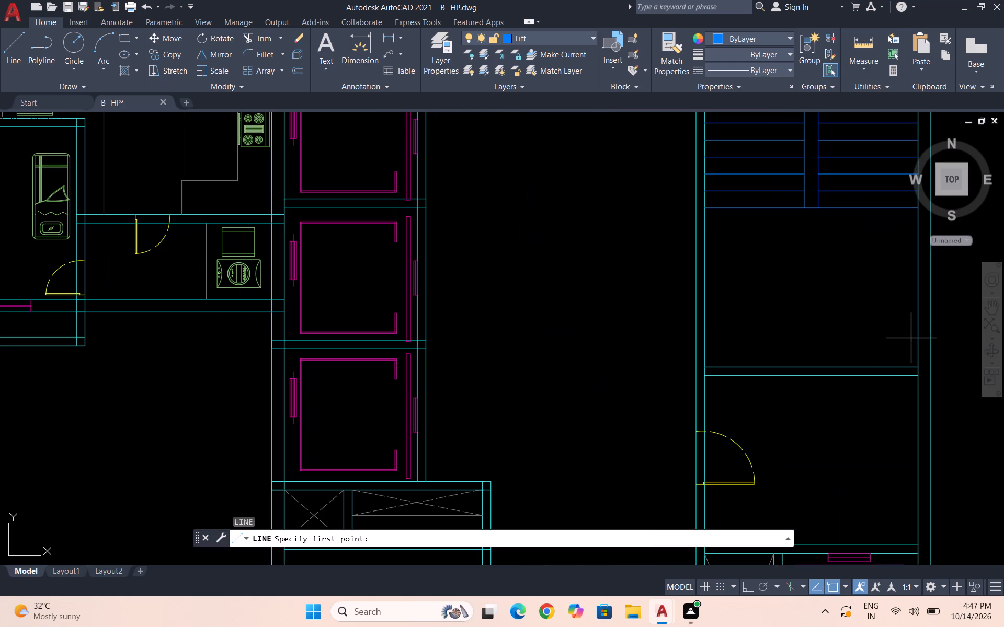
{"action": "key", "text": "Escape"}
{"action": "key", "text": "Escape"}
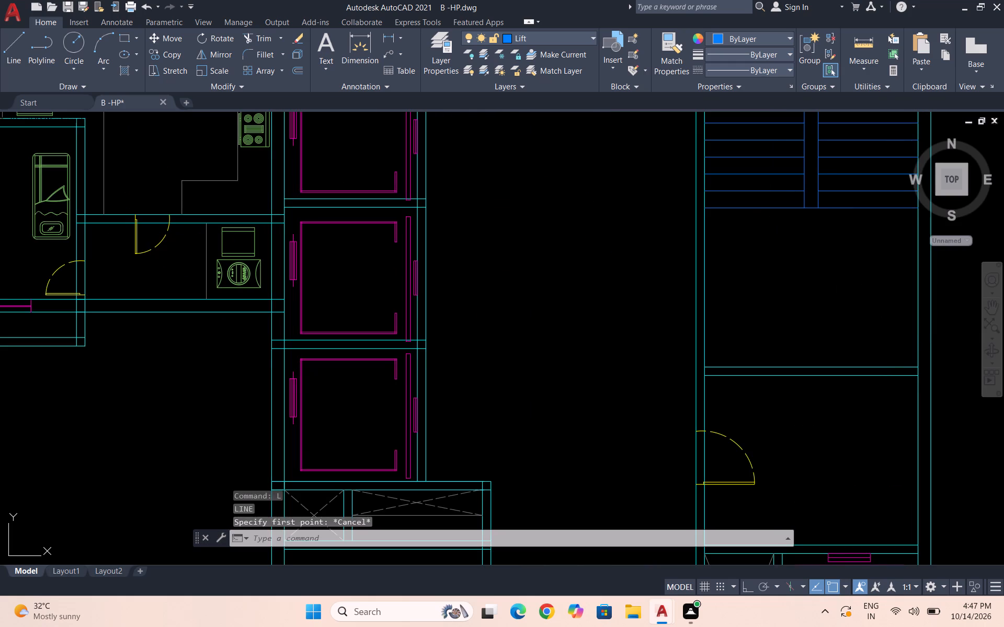
On the WALLS layer with Ortho on, draw a 4' horizontal line from the outer wall's inner face toward the corridor, below the stair flights.
{"action": "left_click", "coordinate": [553, 34]}
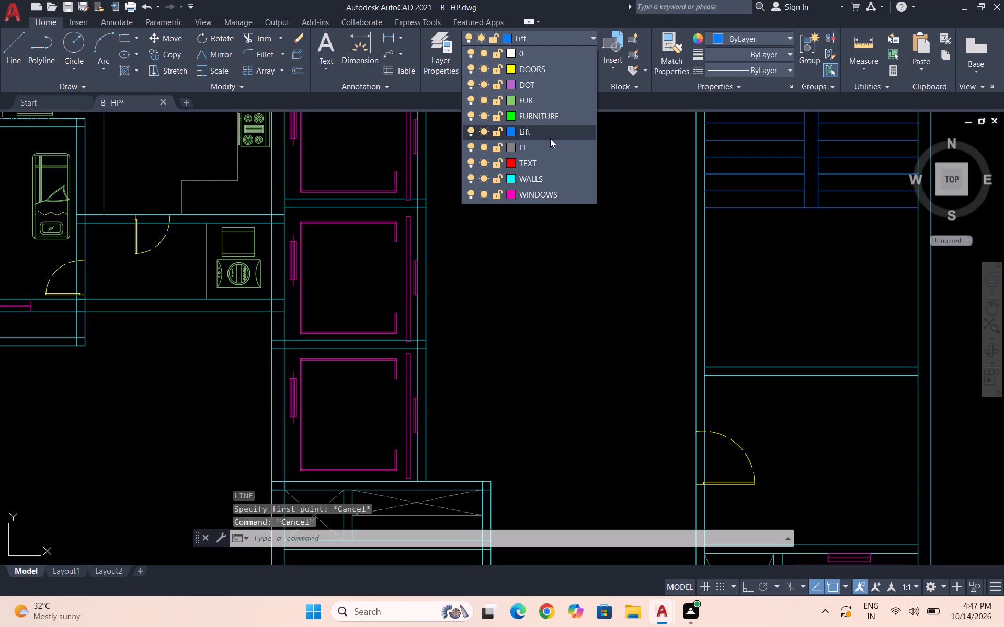
{"action": "left_click", "coordinate": [554, 175]}
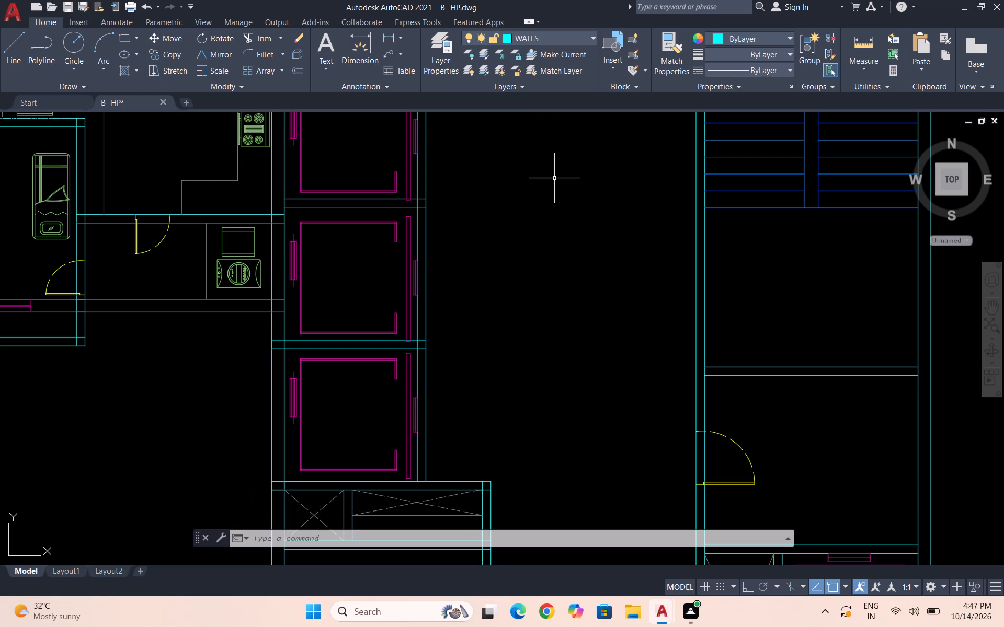
{"action": "key", "text": "l"}
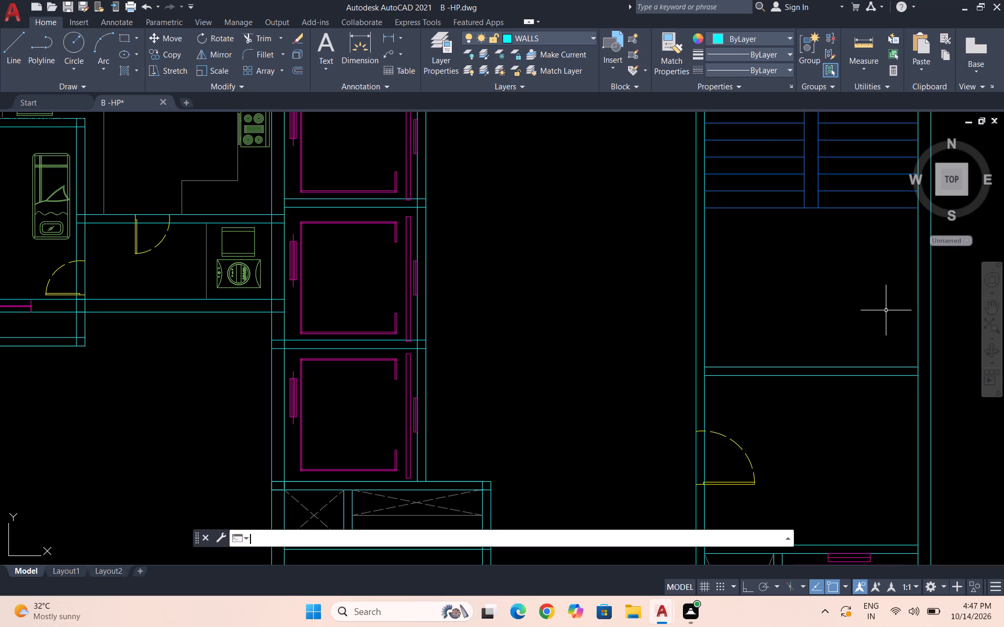
{"action": "key", "text": "Return"}
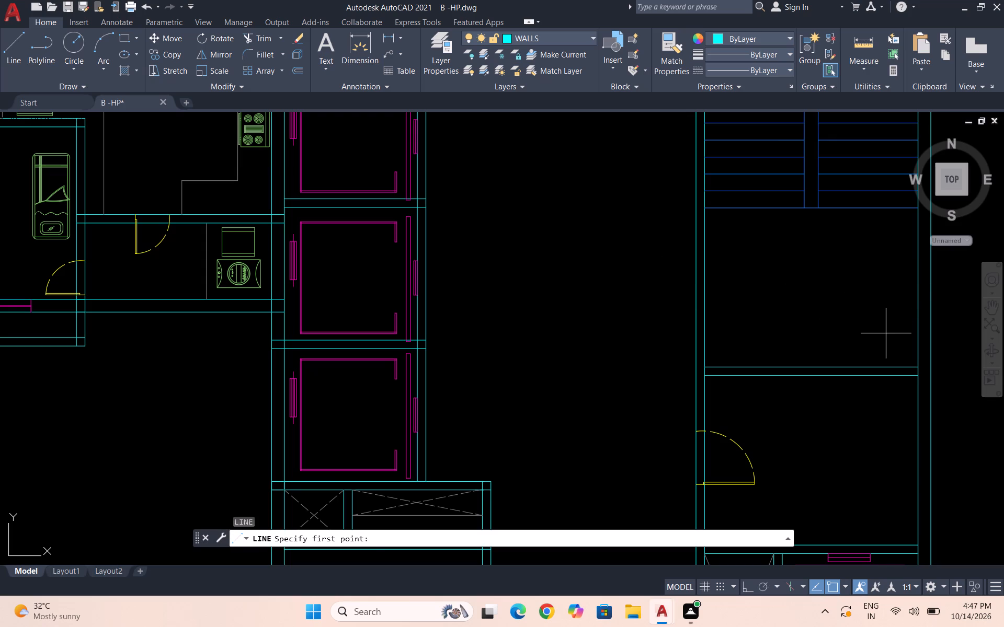
{"action": "left_click", "coordinate": [918, 316]}
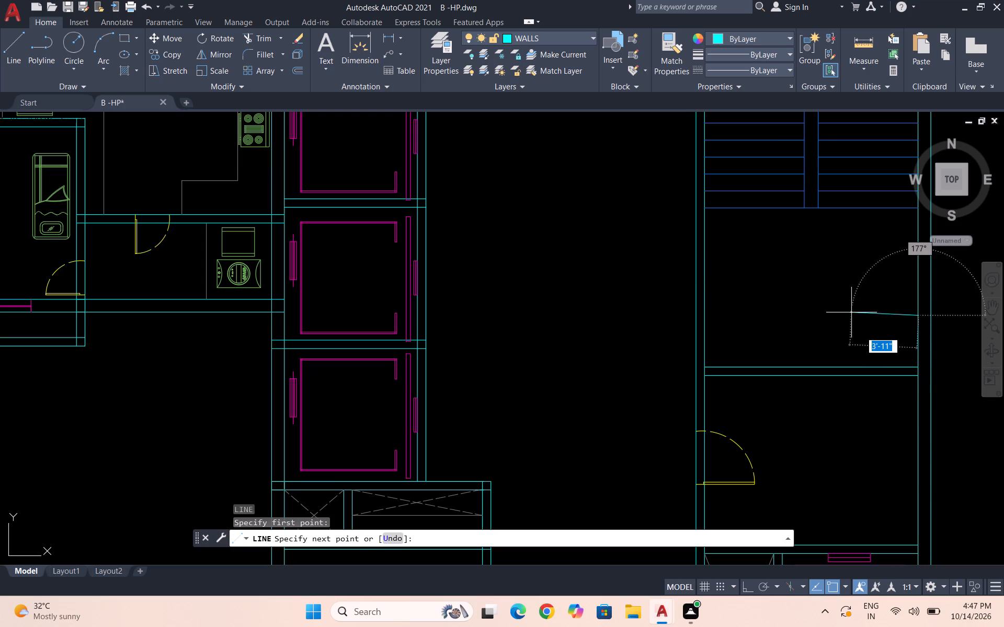
{"action": "key", "text": "F8"}
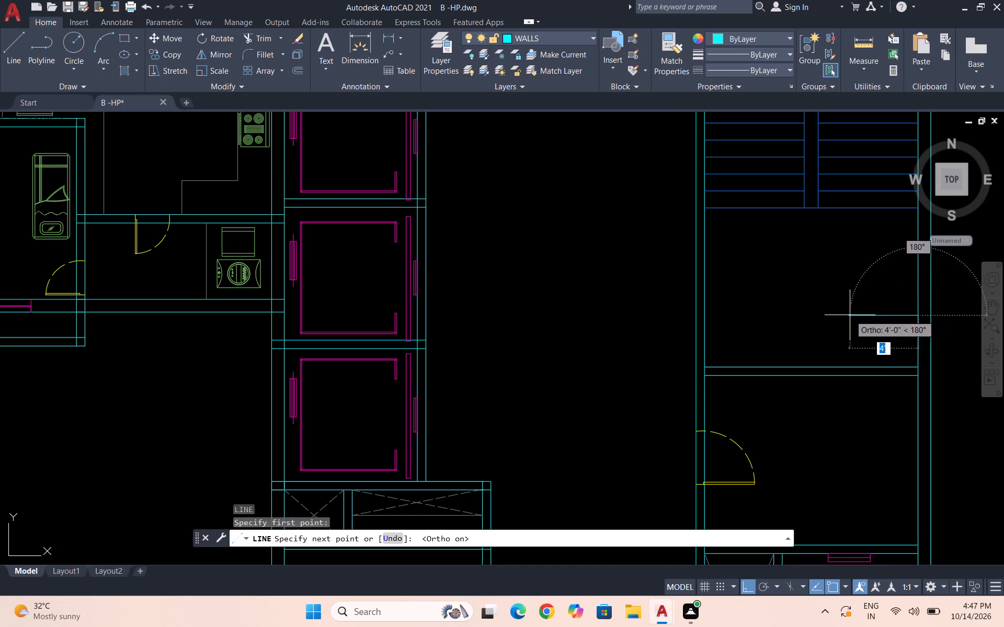
{"action": "left_click", "coordinate": [850, 315]}
{"action": "key", "text": "Escape"}
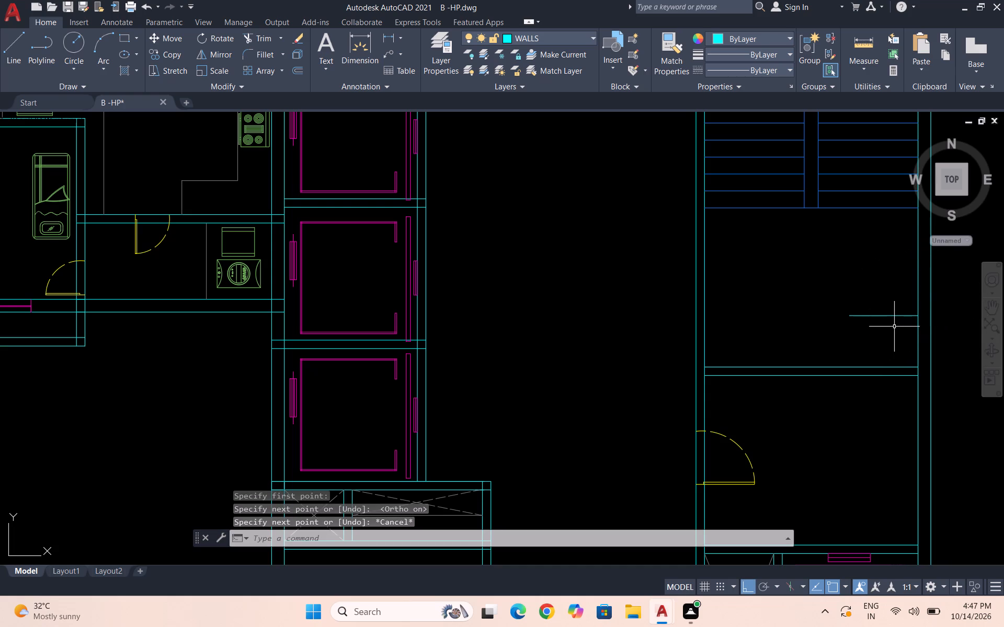
Draw a vertical line about 4' long upward from the midpoint of the new horizontal line.
{"action": "key", "text": "l"}
{"action": "key", "text": "Return"}
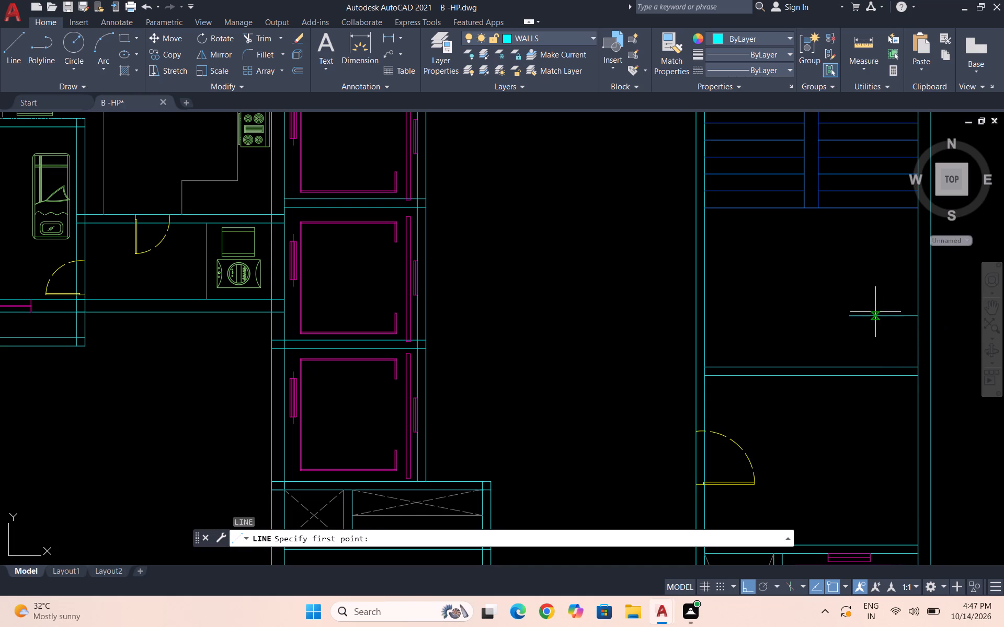
{"action": "left_click", "coordinate": [883, 314]}
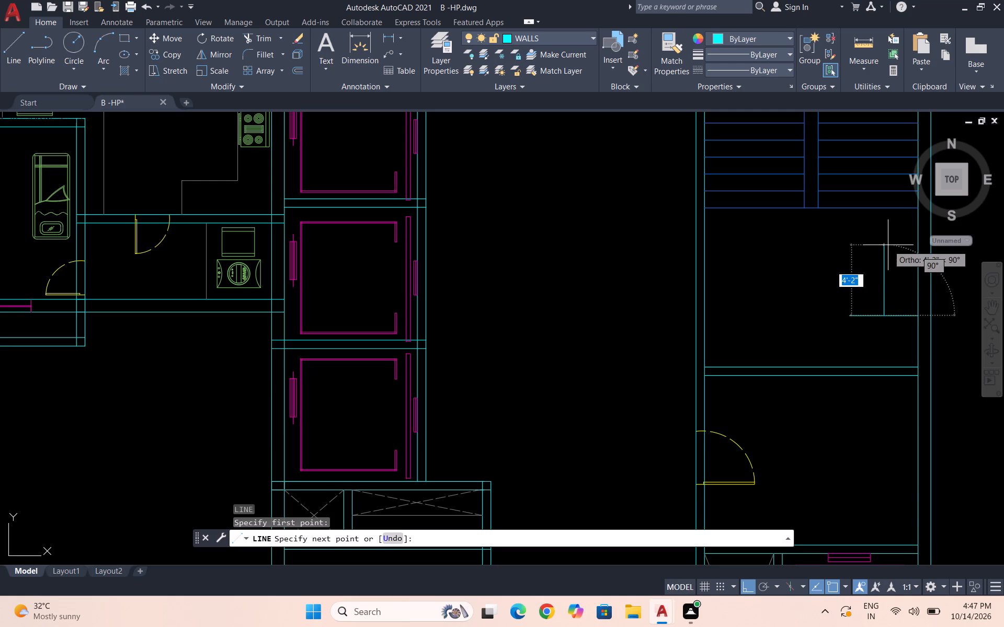
{"action": "left_click", "coordinate": [889, 250]}
{"action": "key", "text": "Escape"}
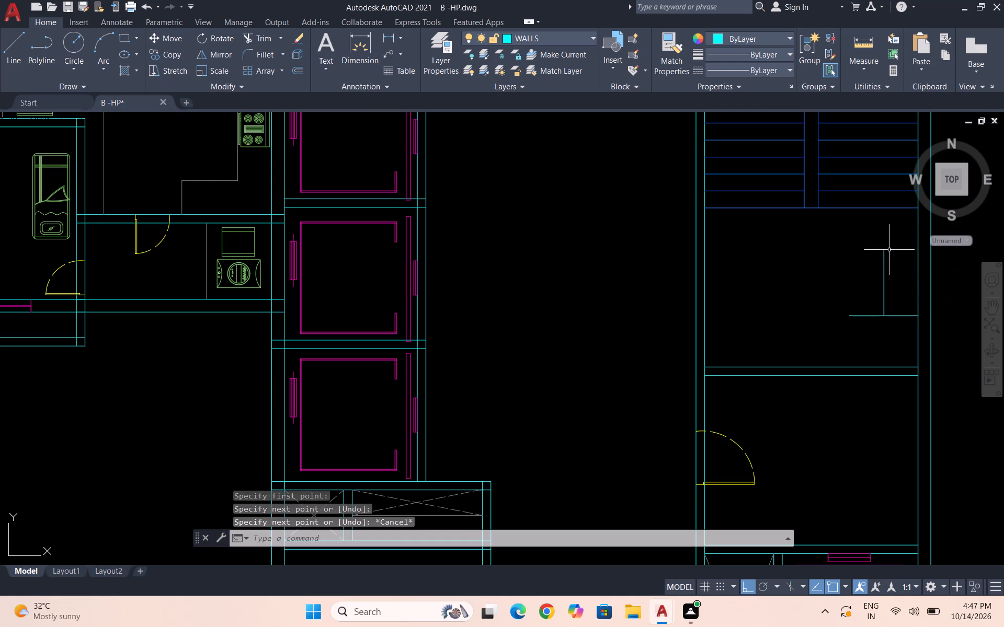
Offset the vertical line 6" toward the corridor to form the first shaft wall.
{"action": "scroll", "coordinate": [896, 276], "scroll_direction": "up", "scroll_amount": 1}
{"action": "left_click", "coordinate": [896, 280]}
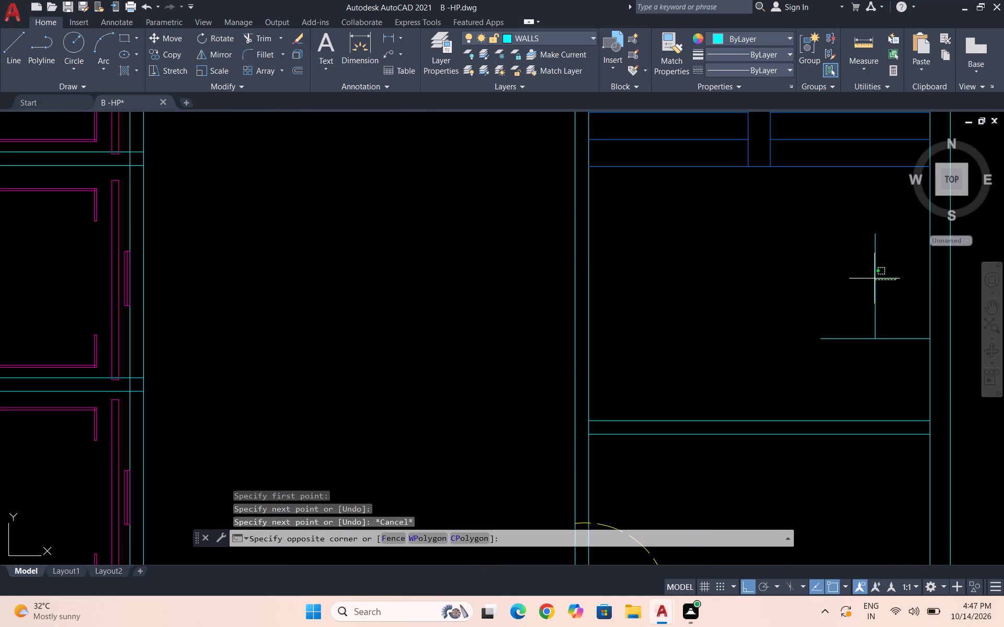
{"action": "left_click", "coordinate": [859, 278]}
{"action": "key", "text": "o"}
{"action": "key", "text": "Return"}
{"action": "type", "text": "6\""}
{"action": "key", "text": "Return"}
{"action": "left_click", "coordinate": [859, 278]}
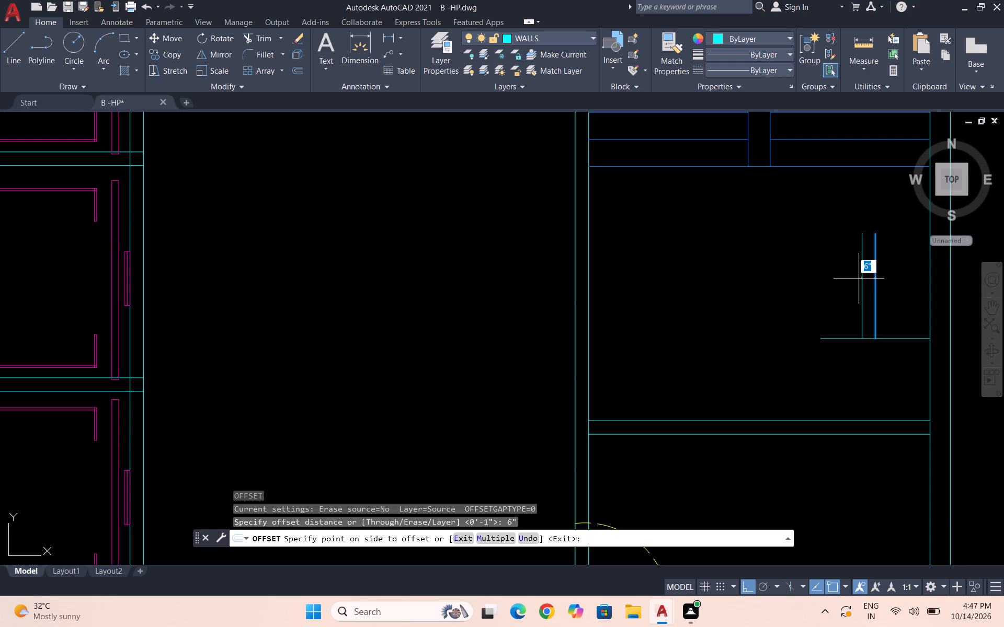
{"action": "left_click", "coordinate": [859, 278]}
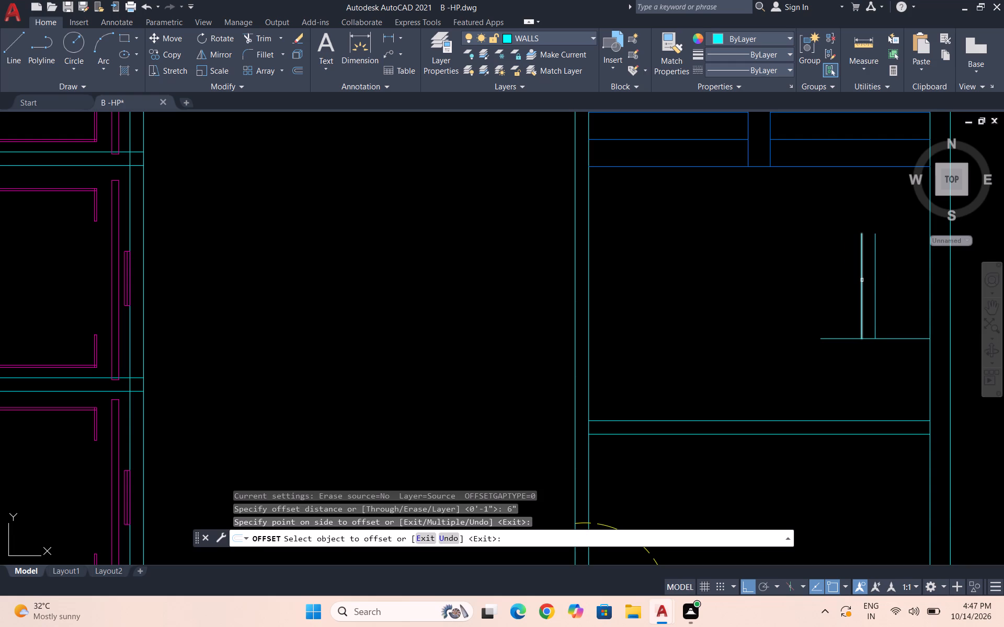
Offset the new vertical line 3' toward the corridor, and offset that copy a further 6" the same way.
{"action": "left_click", "coordinate": [862, 280]}
{"action": "type", "text": "3'"}
{"action": "key", "text": "Return"}
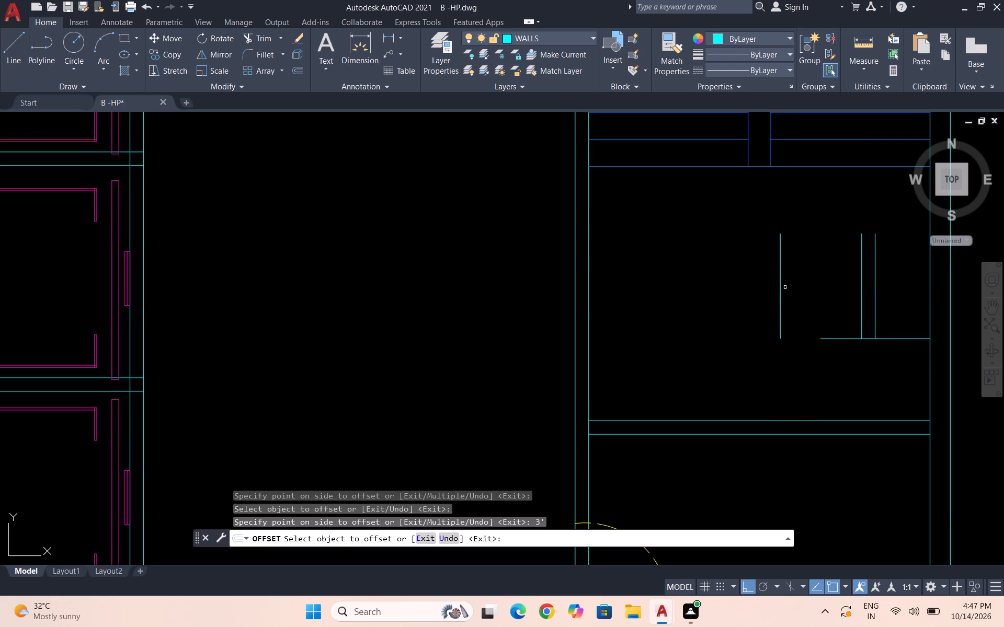
{"action": "left_click", "coordinate": [778, 286]}
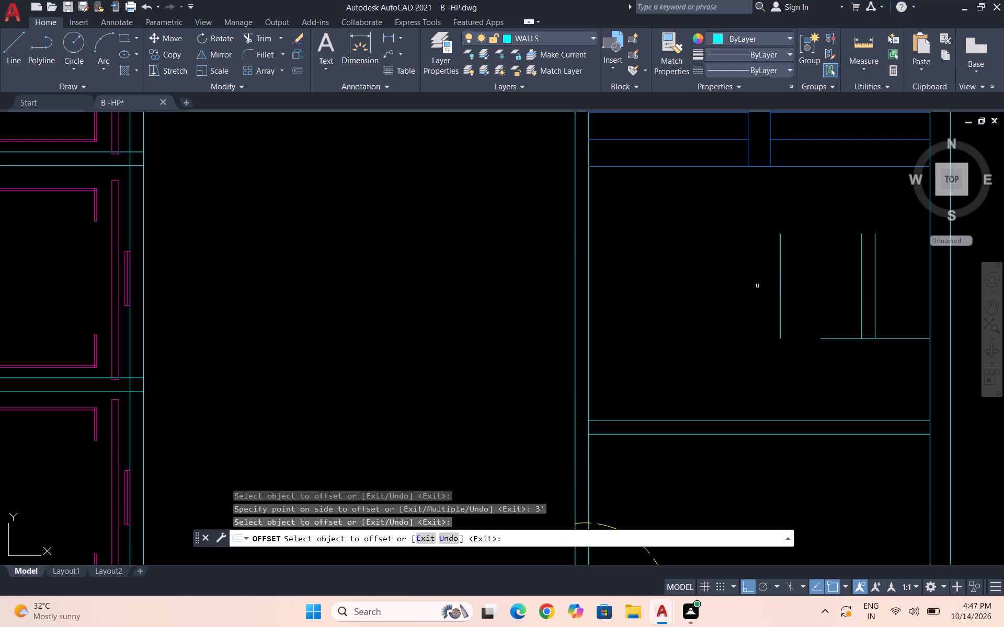
{"action": "left_click", "coordinate": [781, 281]}
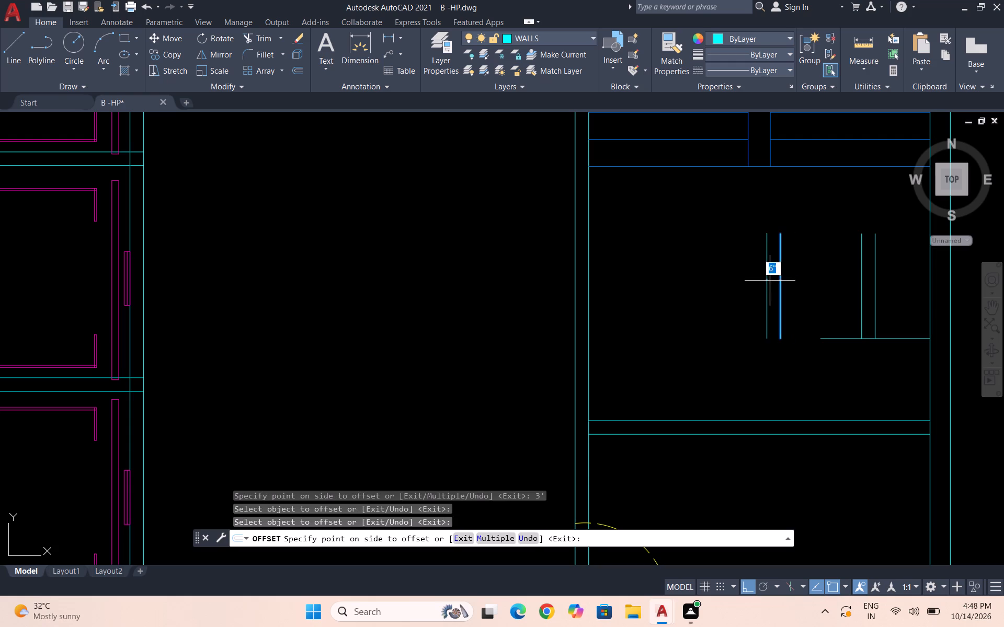
{"action": "left_click", "coordinate": [770, 281]}
{"action": "key", "text": "Escape"}
{"action": "key", "text": "Escape"}
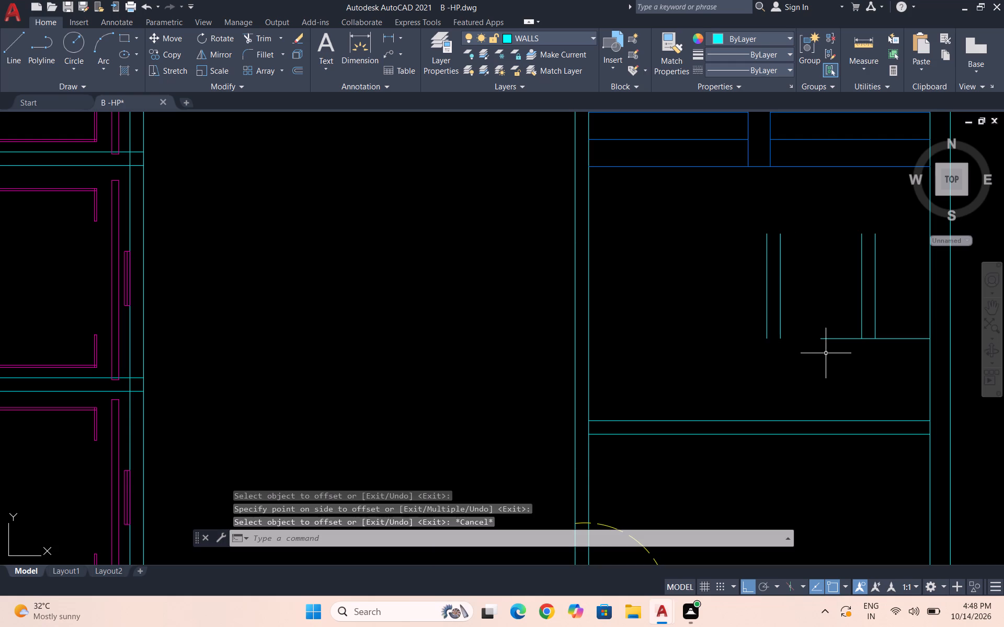
{"action": "key", "text": "Escape"}
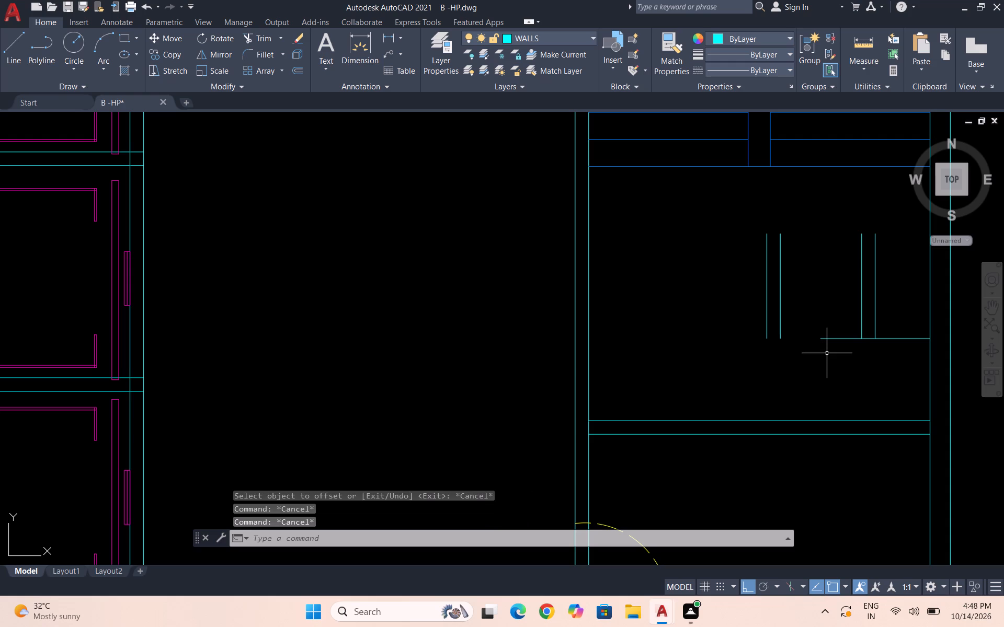
Extend the 4' horizontal line to the vertical line nearest the corridor.
{"action": "type", "text": "ex"}
{"action": "key", "text": "Return"}
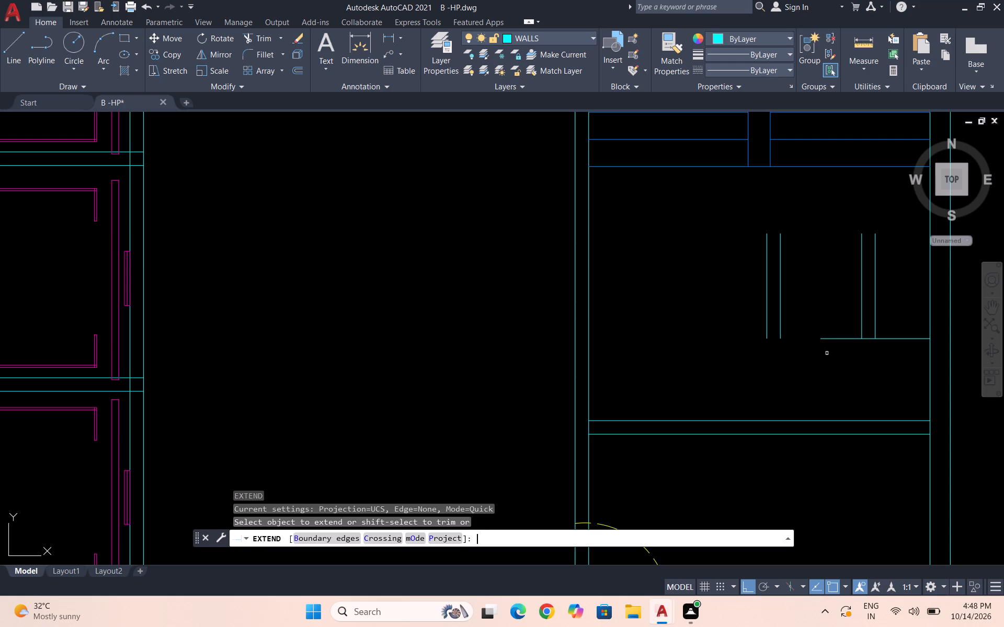
{"action": "left_click", "coordinate": [830, 339]}
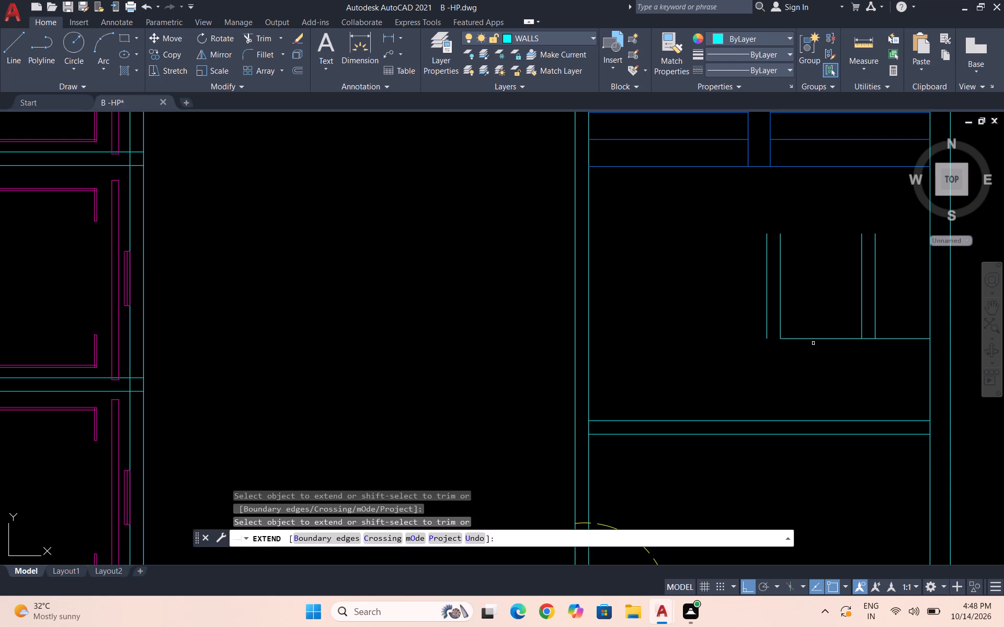
{"action": "left_click", "coordinate": [809, 340]}
{"action": "key", "text": "Escape"}
Draw a horizontal line from the outer wall's inner face along the vertical lines' upper ends to the one nearest the corridor.
{"action": "key", "text": "l"}
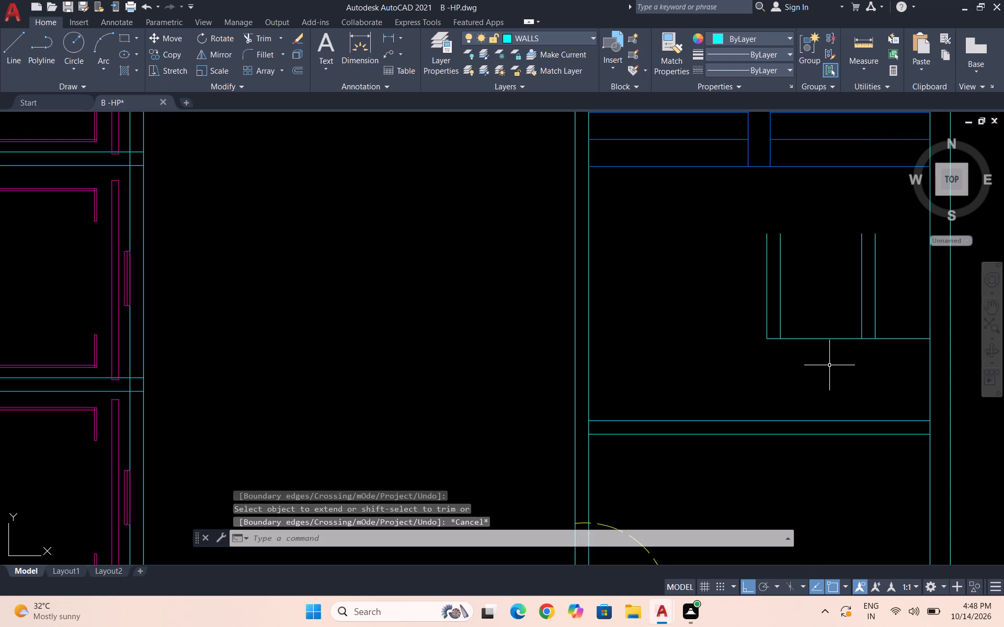
{"action": "key", "text": "Escape"}
{"action": "key", "text": "Escape"}
{"action": "key", "text": "l"}
{"action": "key", "text": "Return"}
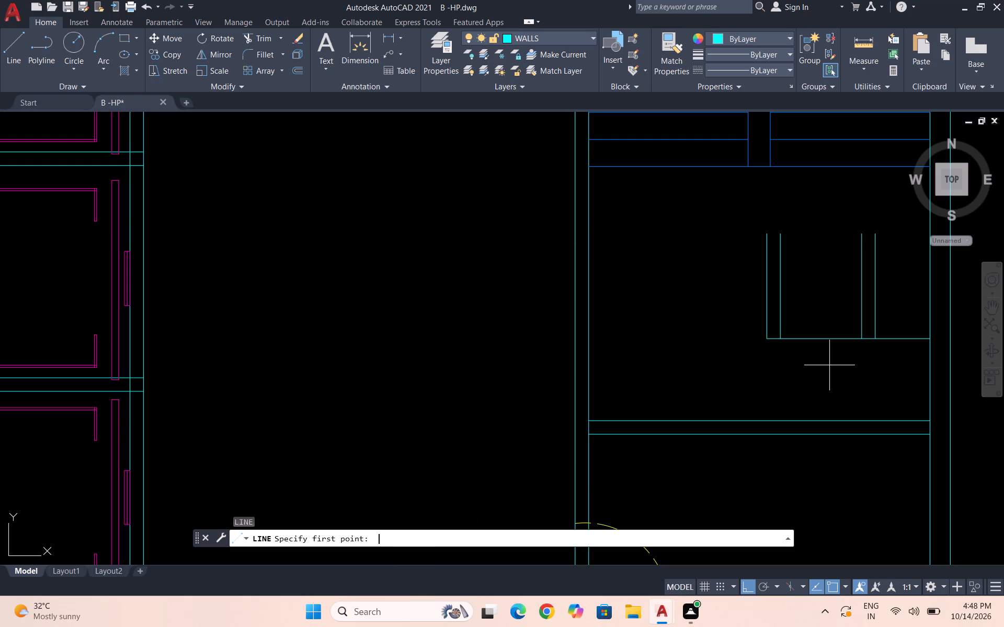
{"action": "scroll", "coordinate": [822, 299], "scroll_direction": "down", "scroll_amount": 1}
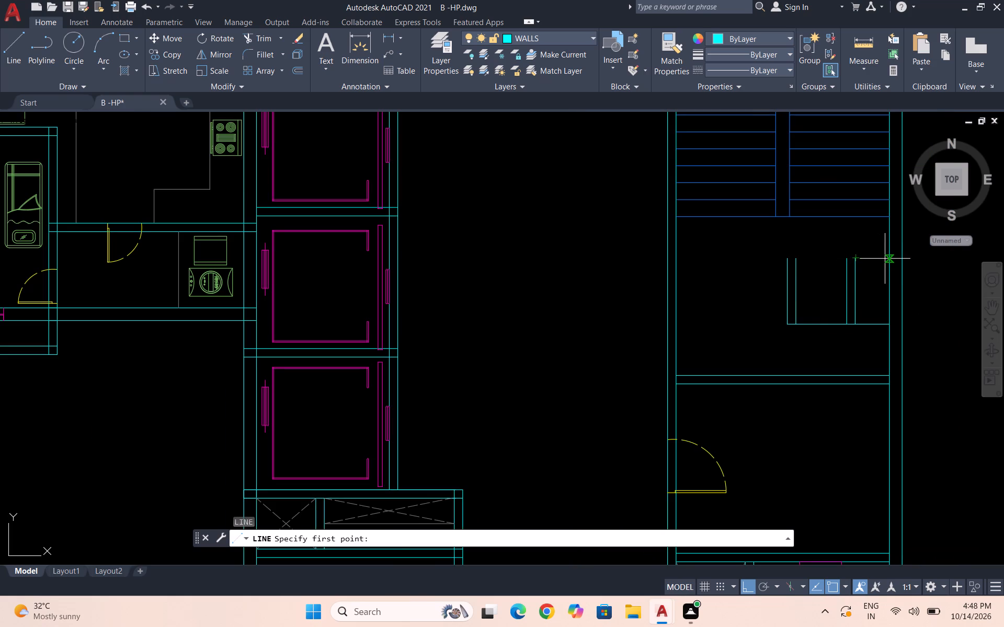
{"action": "left_click", "coordinate": [885, 259]}
{"action": "scroll", "coordinate": [792, 265], "scroll_direction": "up", "scroll_amount": 1}
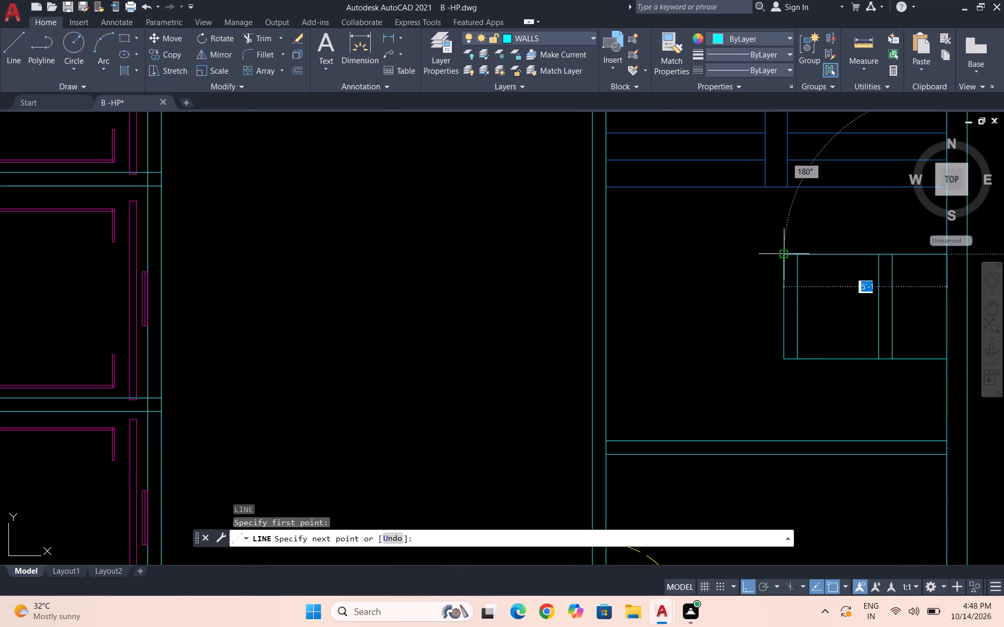
{"action": "left_click", "coordinate": [785, 251]}
{"action": "key", "text": "Escape"}
Offset the upper horizontal line 6" upward and the lower horizontal line 6" downward.
{"action": "left_click", "coordinate": [836, 265]}
{"action": "left_click", "coordinate": [828, 241]}
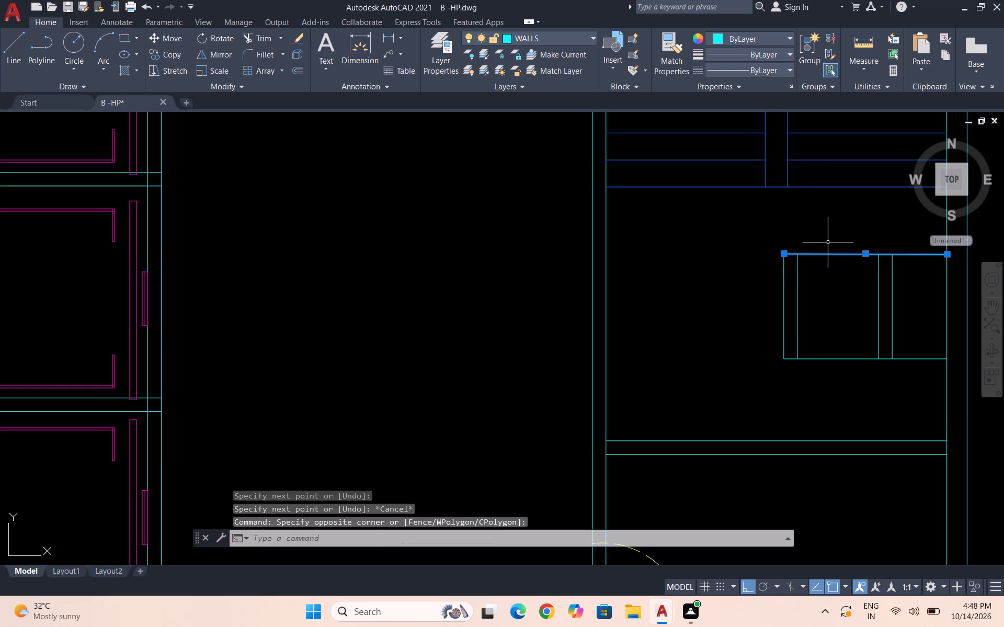
{"action": "key", "text": "o"}
{"action": "key", "text": "Return"}
{"action": "type", "text": "6'"}
{"action": "key", "text": "Return"}
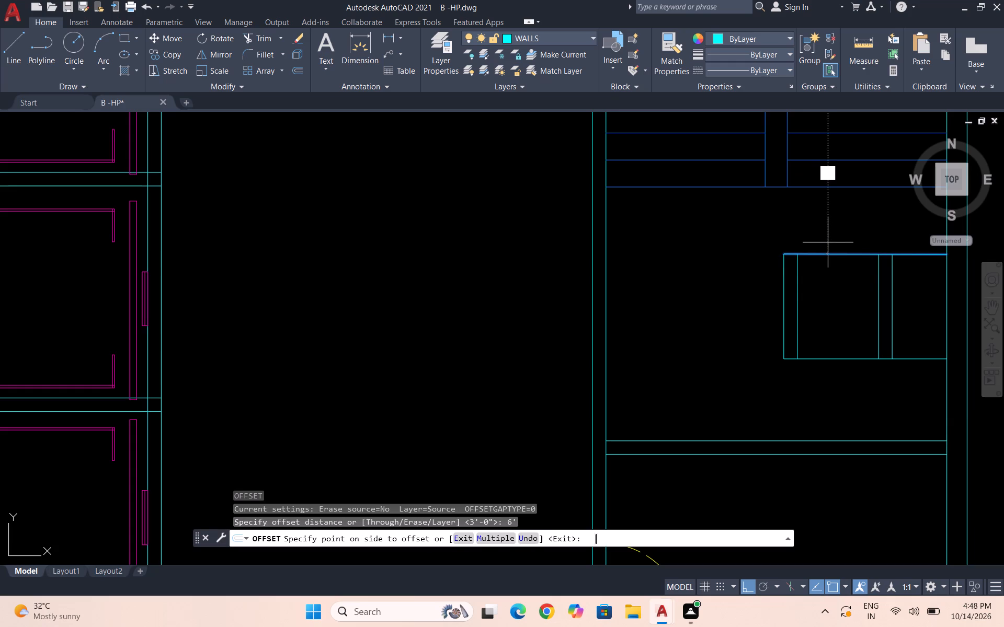
{"action": "type", "text": "6\""}
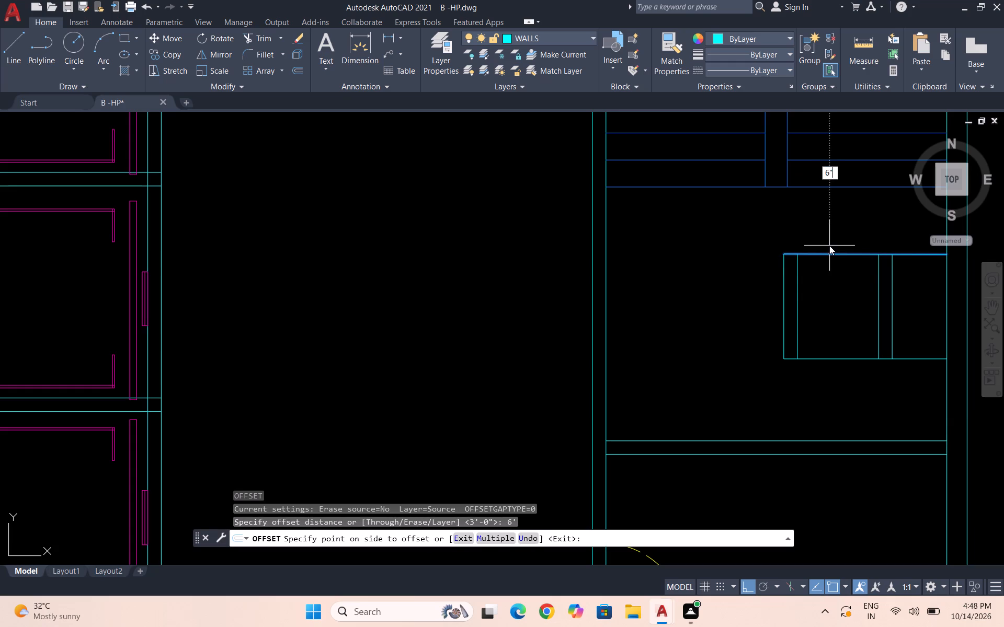
{"action": "key", "text": "Return"}
{"action": "left_click", "coordinate": [829, 246]}
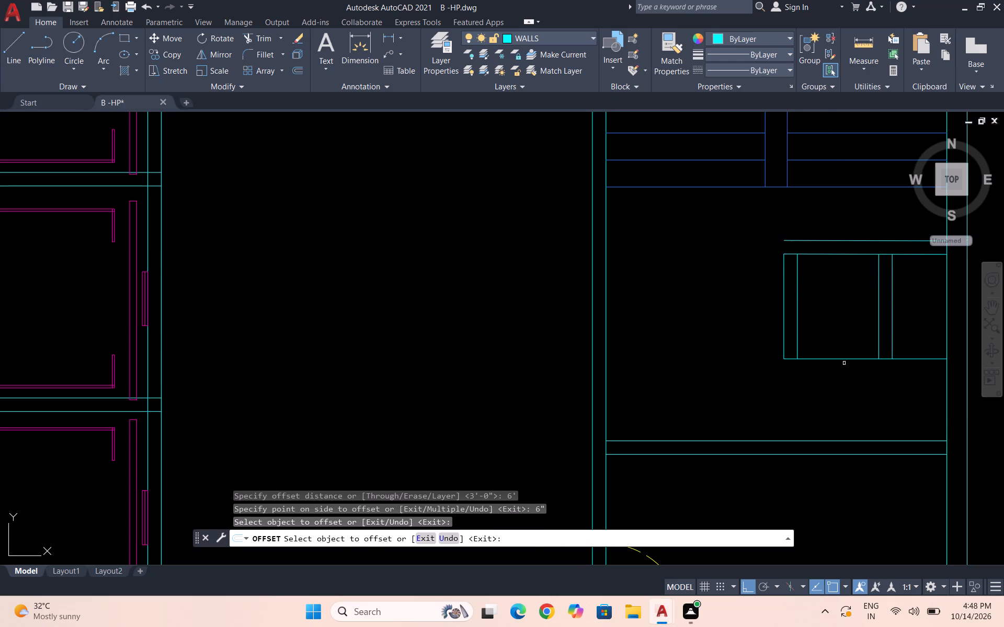
{"action": "left_click", "coordinate": [844, 358]}
{"action": "type", "text": "6\""}
{"action": "key", "text": "Return"}
{"action": "key", "text": "Escape"}
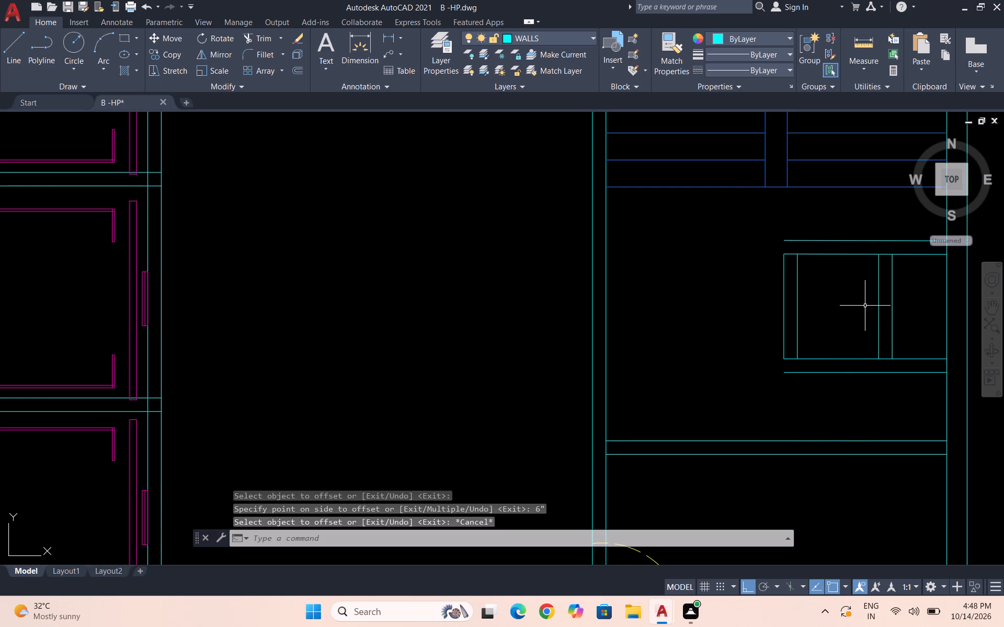
Fillet the enclosure's outermost vertical line with its lower and upper outer horizontal lines at zero radius, closing both corridor-side corners.
{"action": "key", "text": "f"}
{"action": "key", "text": "Return"}
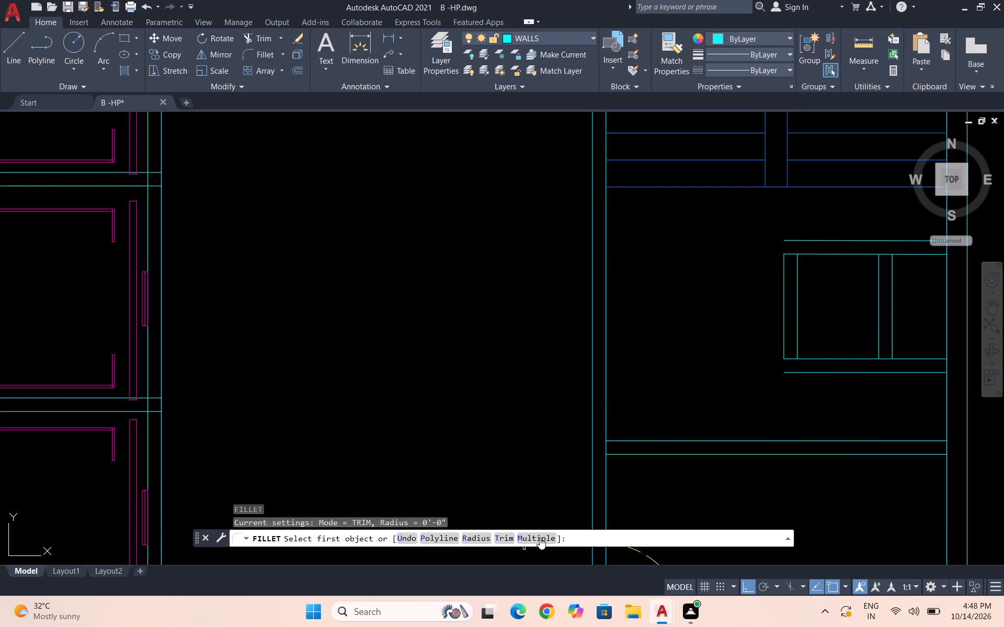
{"action": "left_click", "coordinate": [548, 532]}
{"action": "left_click", "coordinate": [830, 374]}
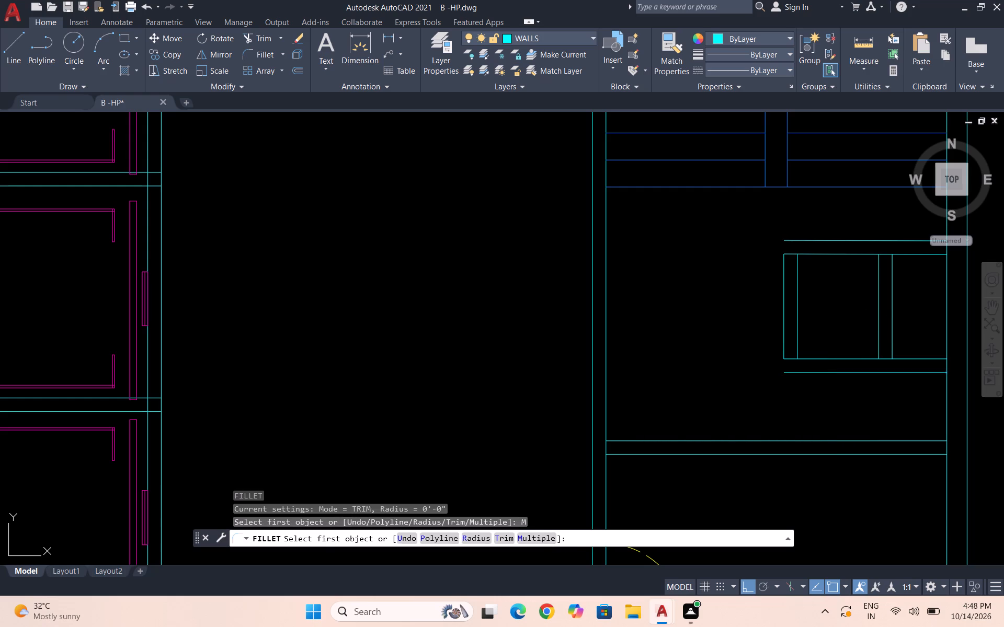
{"action": "left_click", "coordinate": [785, 347]}
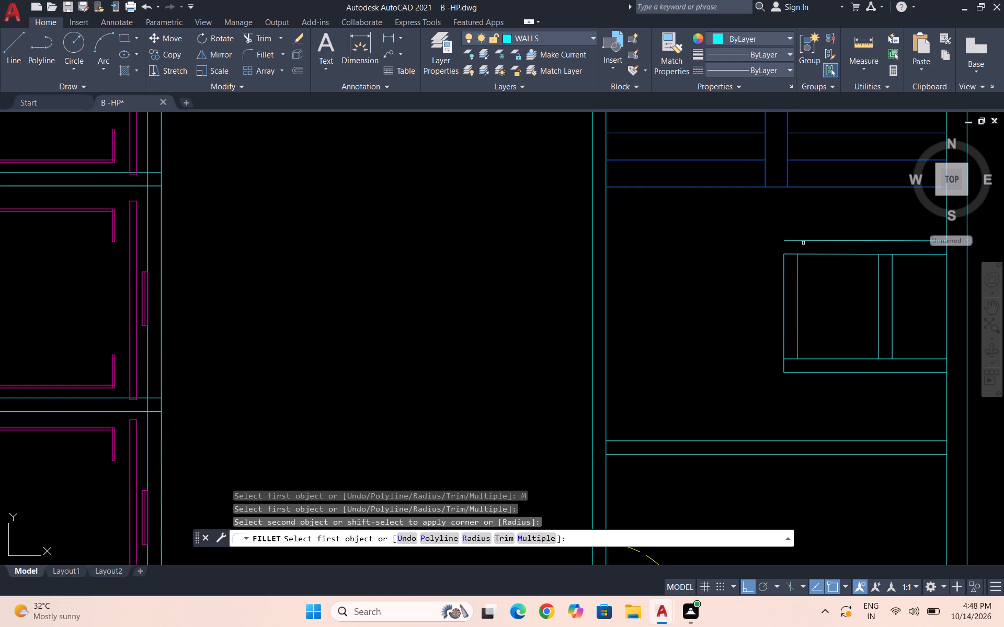
{"action": "left_click", "coordinate": [804, 240]}
{"action": "left_click", "coordinate": [783, 274]}
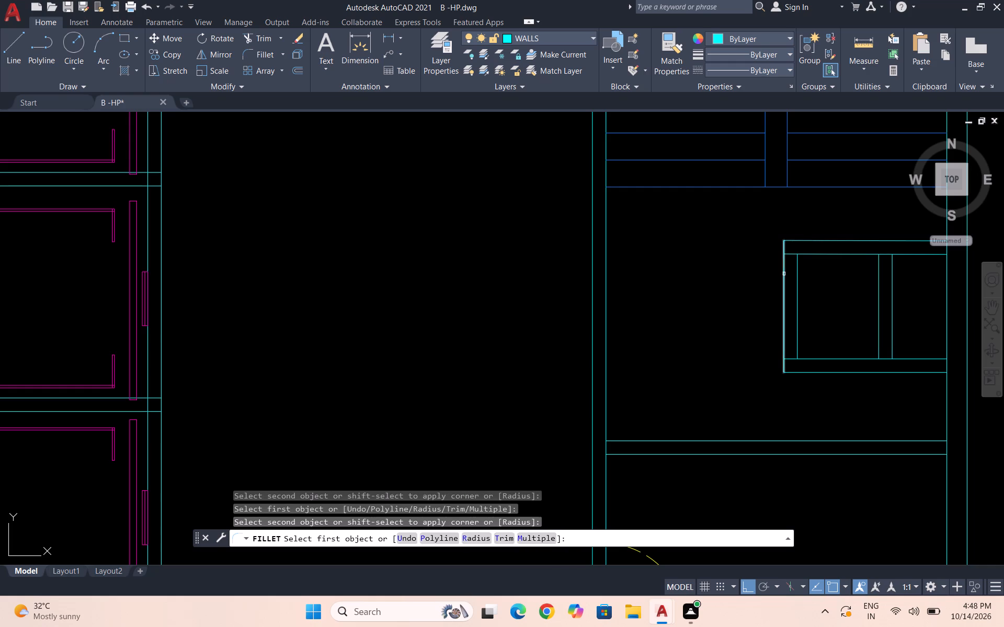
{"action": "key", "text": "Escape"}
{"action": "scroll", "coordinate": [728, 311], "scroll_direction": "down", "scroll_amount": 2}
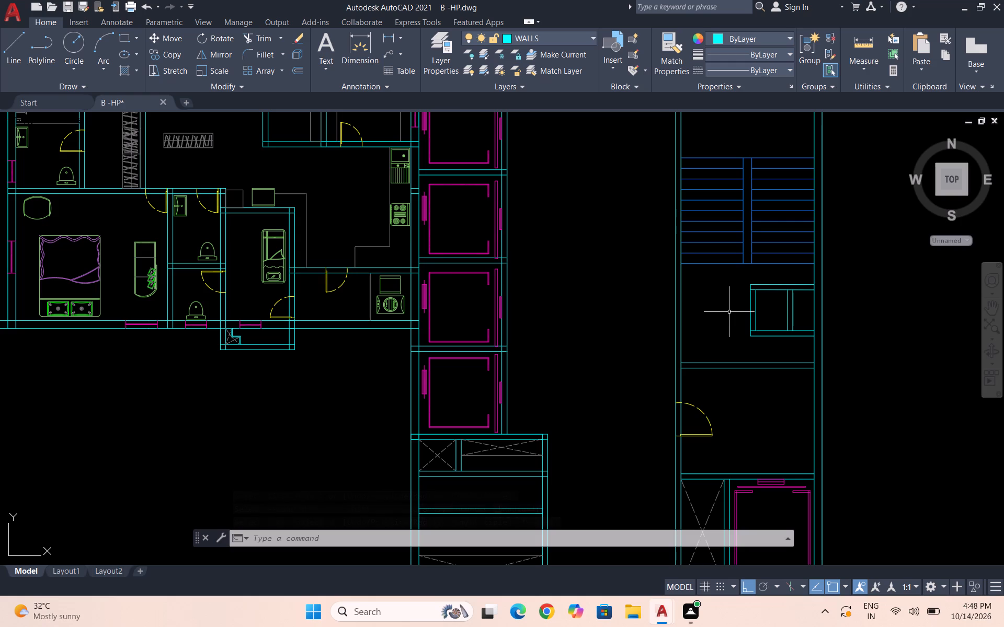
{"action": "key", "text": "Escape"}
Make LT the current layer and set the current linetype to the dashed ACAD linetype.
{"action": "left_click", "coordinate": [572, 35]}
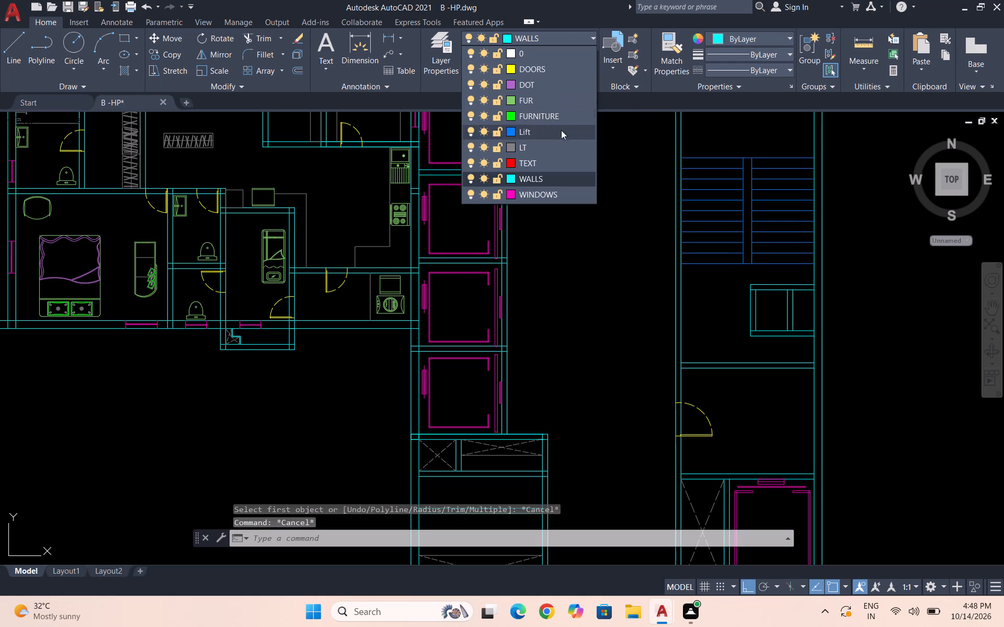
{"action": "left_click", "coordinate": [553, 149]}
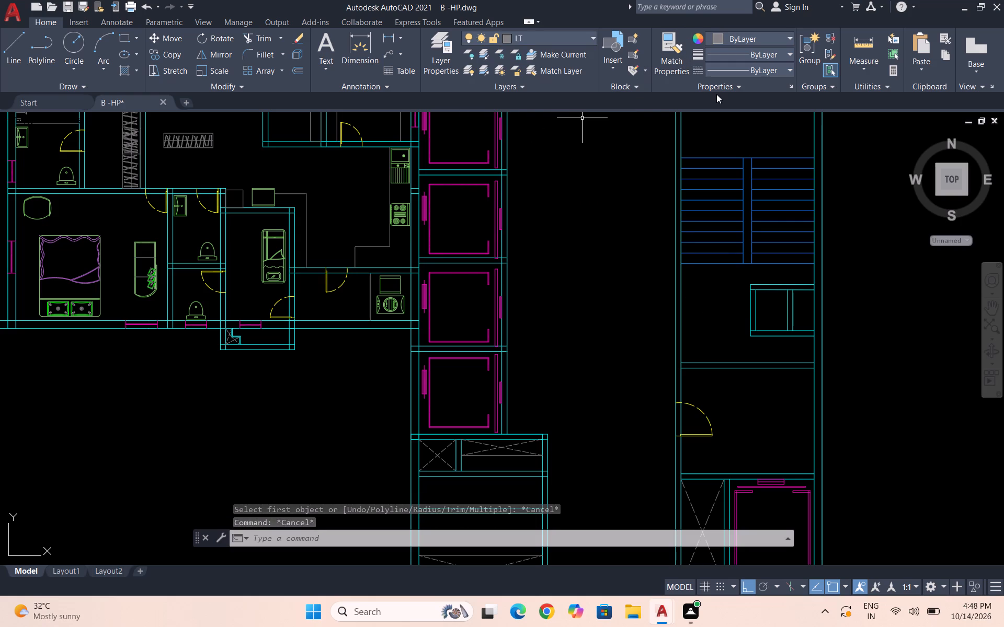
{"action": "left_click", "coordinate": [725, 69]}
{"action": "left_click", "coordinate": [733, 120]}
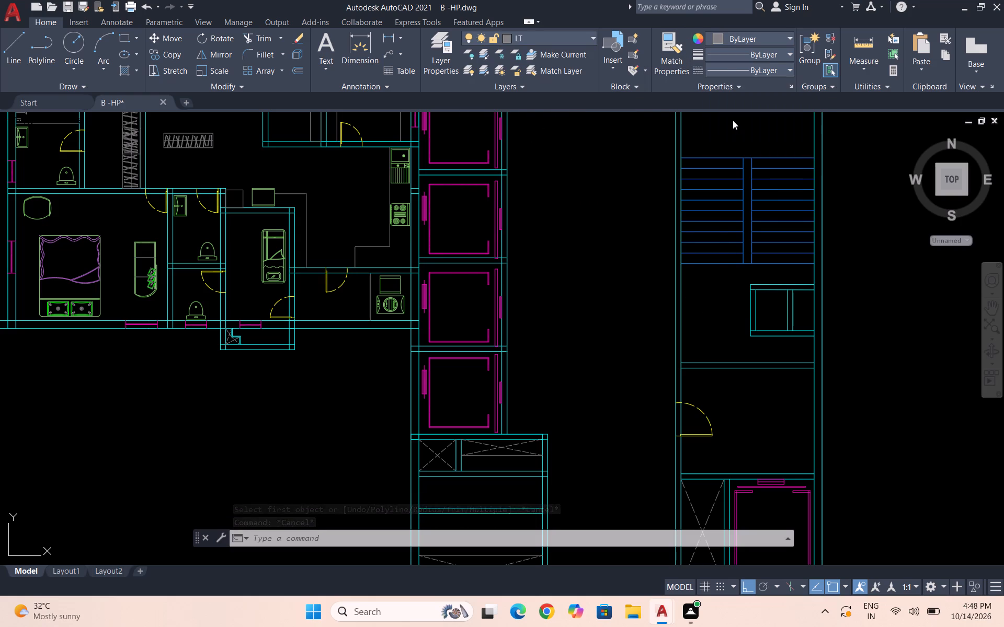
Draw two crossing dashed diagonals between opposite inner corners of the enclosure's narrow compartment beside the outer wall.
{"action": "key", "text": "l"}
{"action": "key", "text": "Return"}
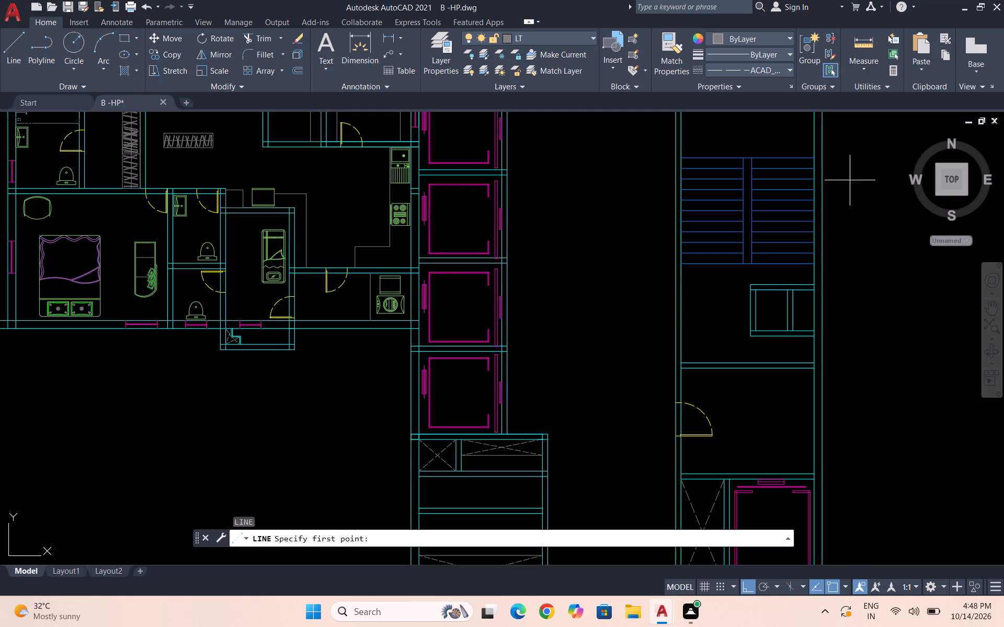
{"action": "scroll", "coordinate": [802, 330], "scroll_direction": "up", "scroll_amount": 2}
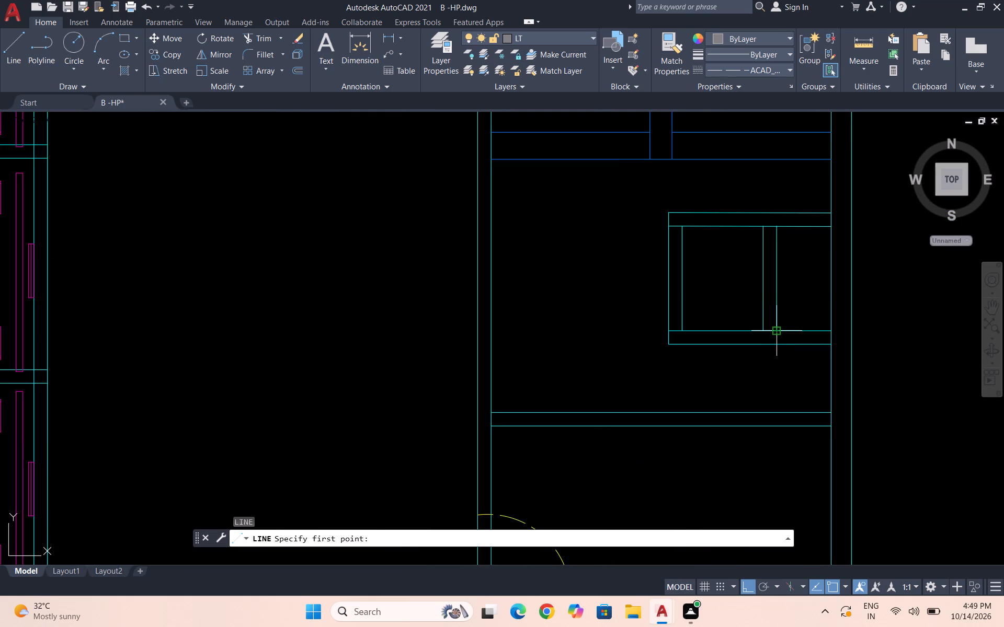
{"action": "left_click", "coordinate": [775, 327]}
{"action": "left_click", "coordinate": [832, 221]}
{"action": "key", "text": "Escape"}
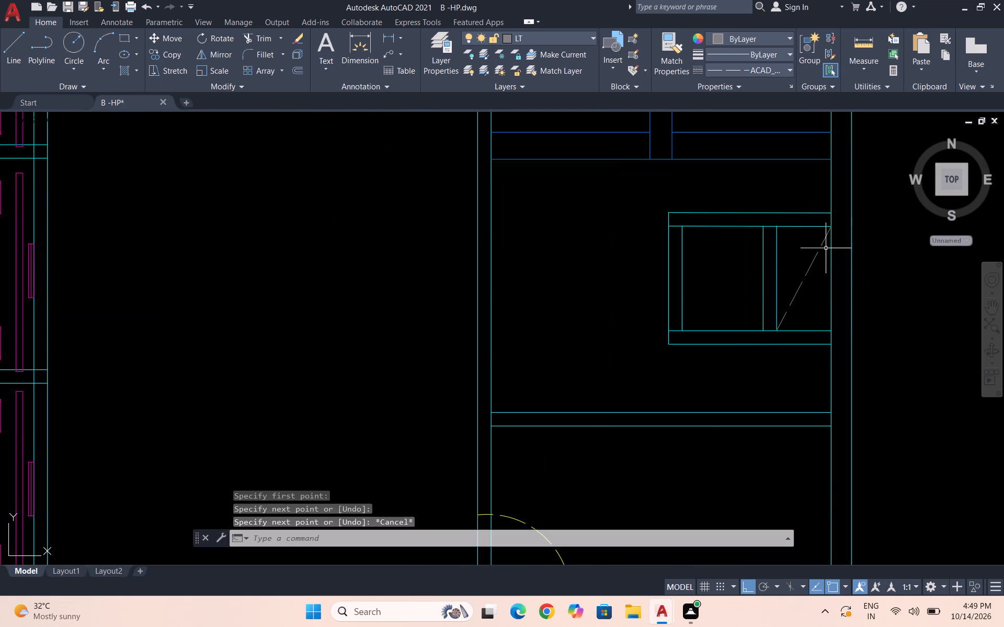
{"action": "key", "text": "space"}
{"action": "left_click", "coordinate": [835, 328]}
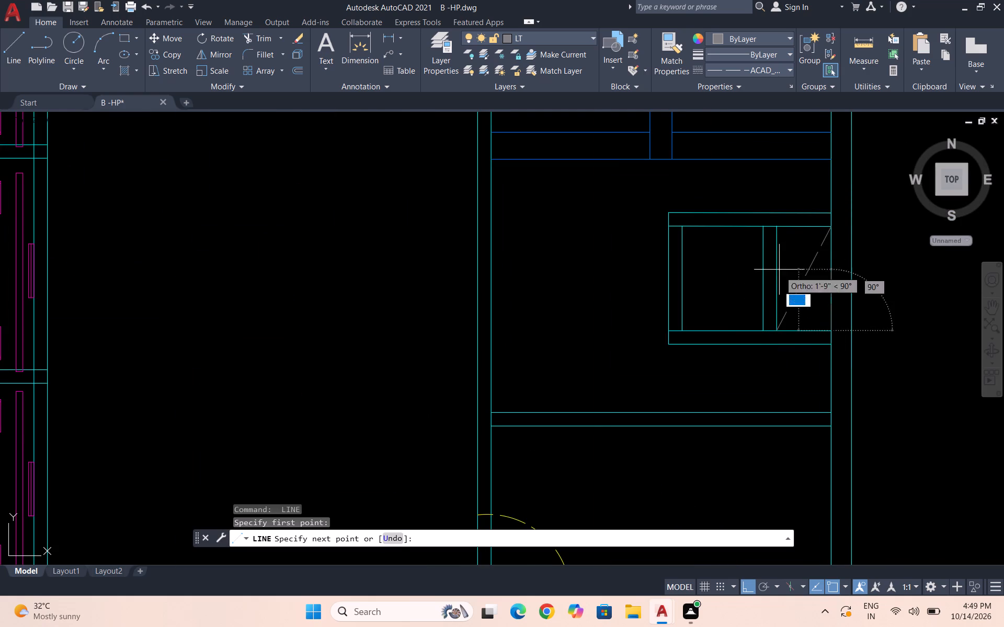
{"action": "left_click", "coordinate": [780, 226]}
{"action": "key", "text": "space"}
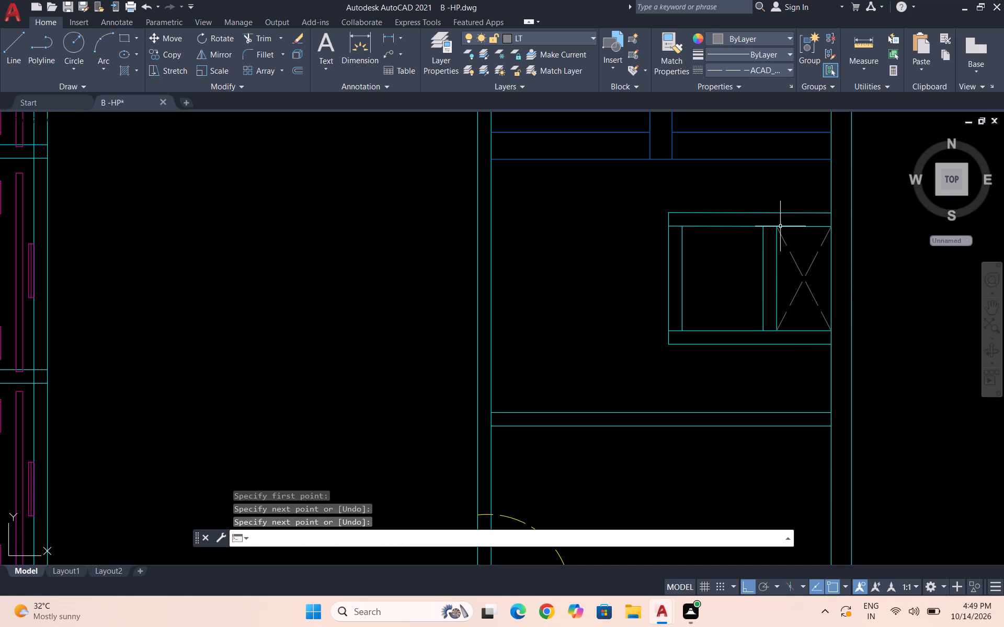
Draw a dashed horizontal line across the enclosure's wider compartment, a short distance below its upper wall.
{"action": "key", "text": "l"}
{"action": "key", "text": "Return"}
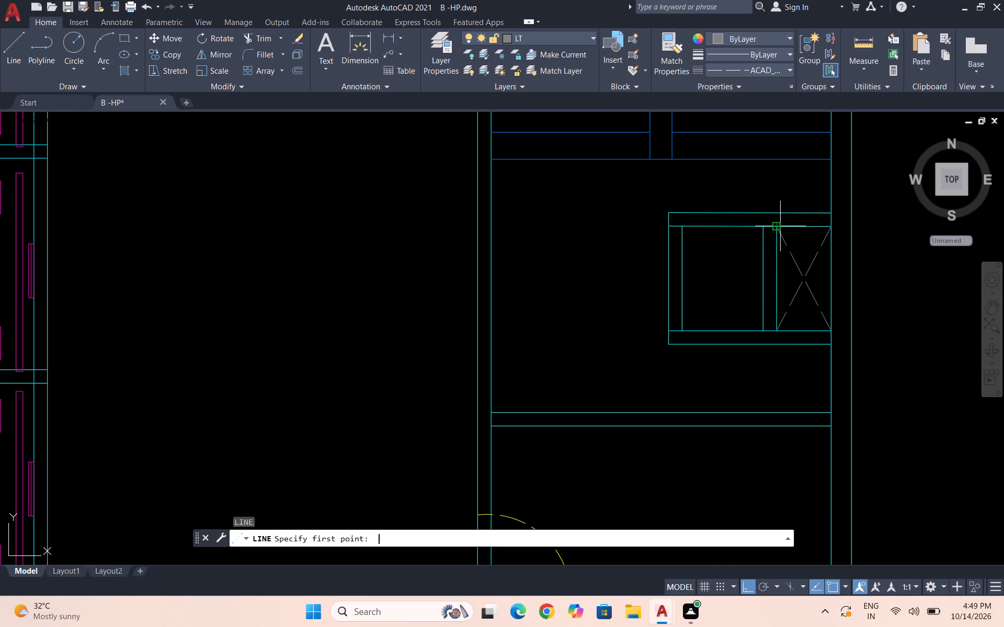
{"action": "scroll", "coordinate": [776, 229], "scroll_direction": "up", "scroll_amount": 1}
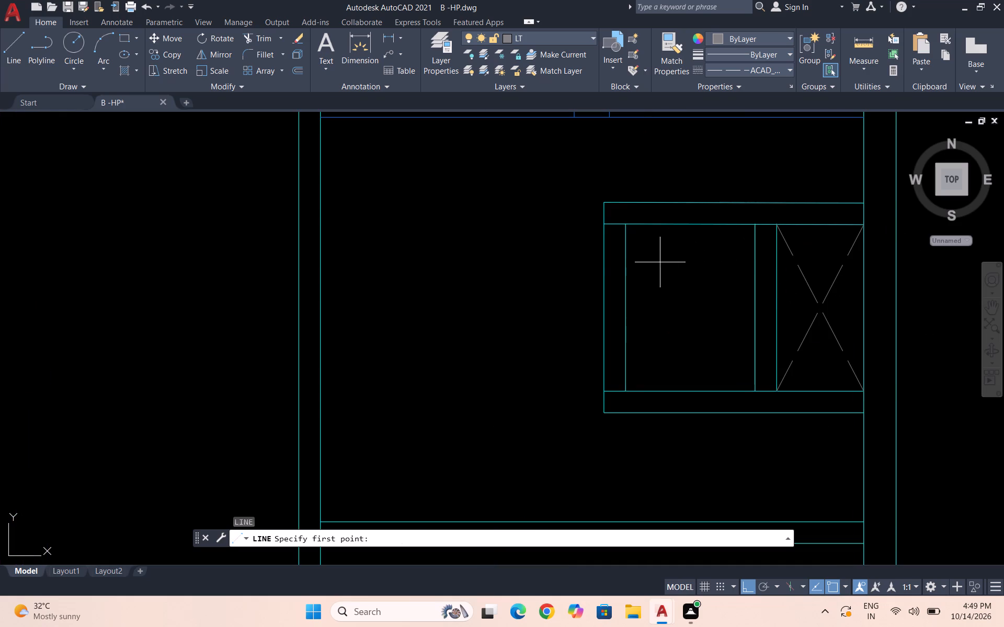
{"action": "left_click", "coordinate": [626, 259]}
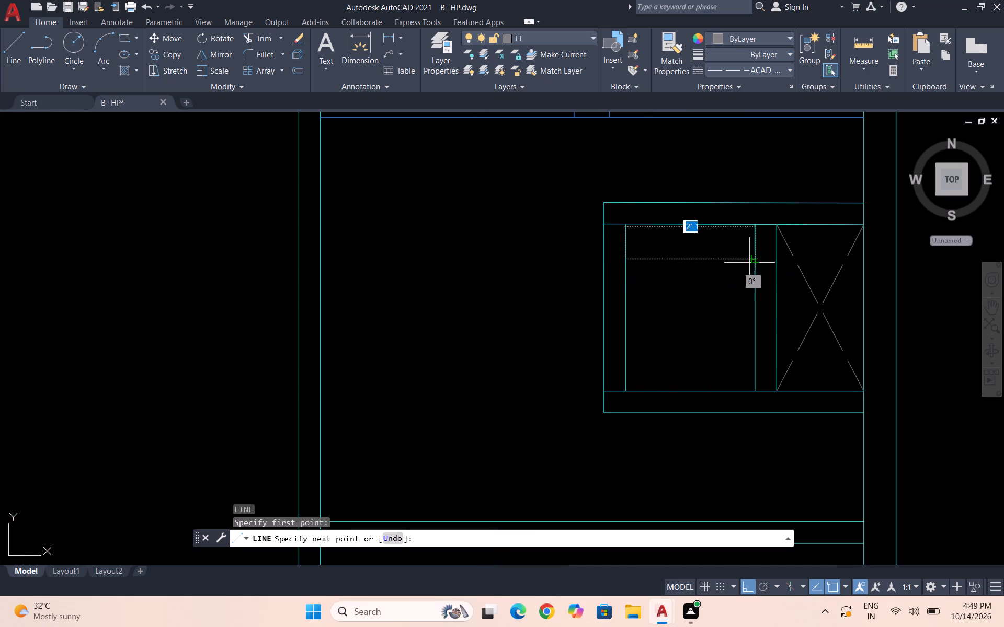
{"action": "left_click", "coordinate": [753, 263]}
{"action": "key", "text": "Escape"}
Copy the dashed horizontal line straight down to just above the wider compartment's lower wall.
{"action": "left_click", "coordinate": [738, 288]}
{"action": "left_click", "coordinate": [672, 248]}
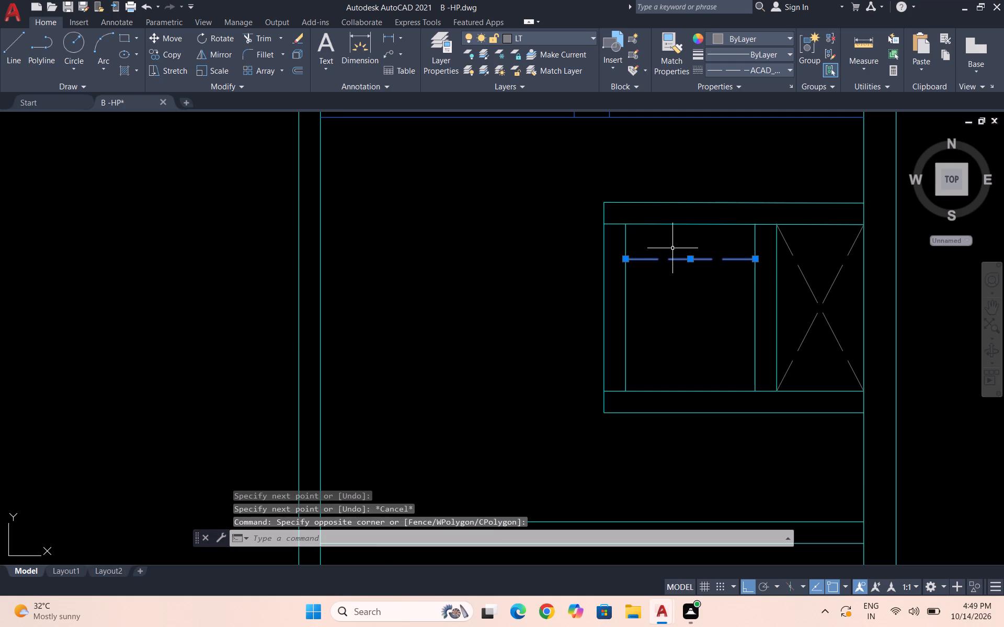
{"action": "type", "text": "co"}
{"action": "key", "text": "Return"}
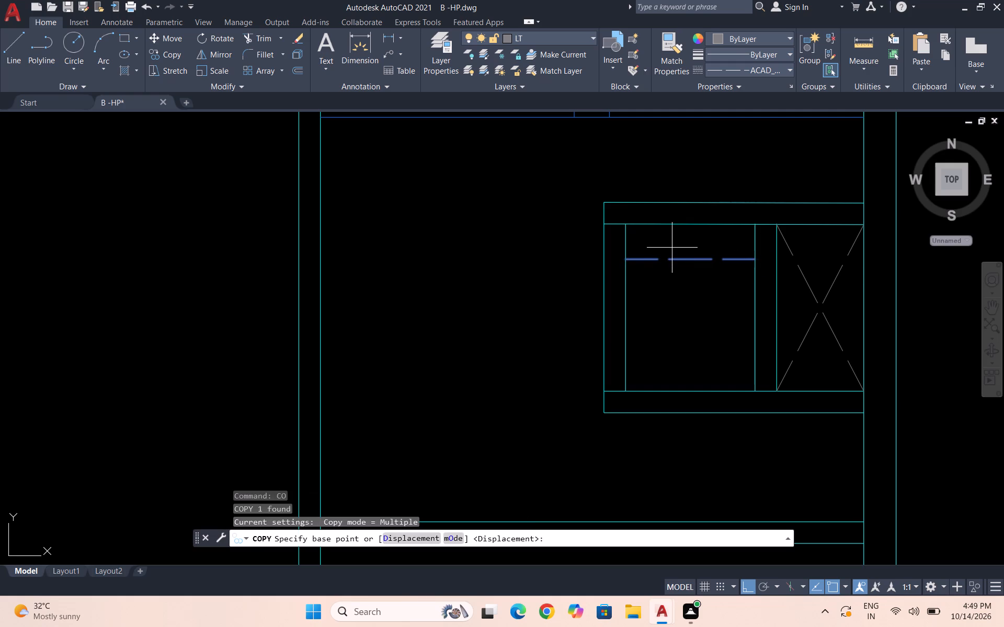
{"action": "left_click", "coordinate": [625, 259]}
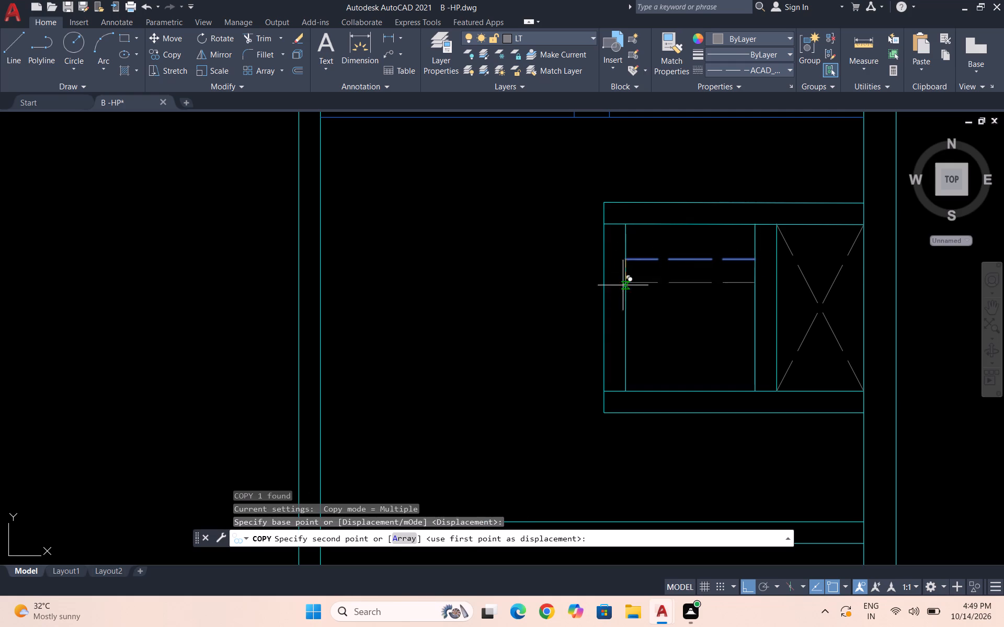
{"action": "left_click", "coordinate": [624, 364]}
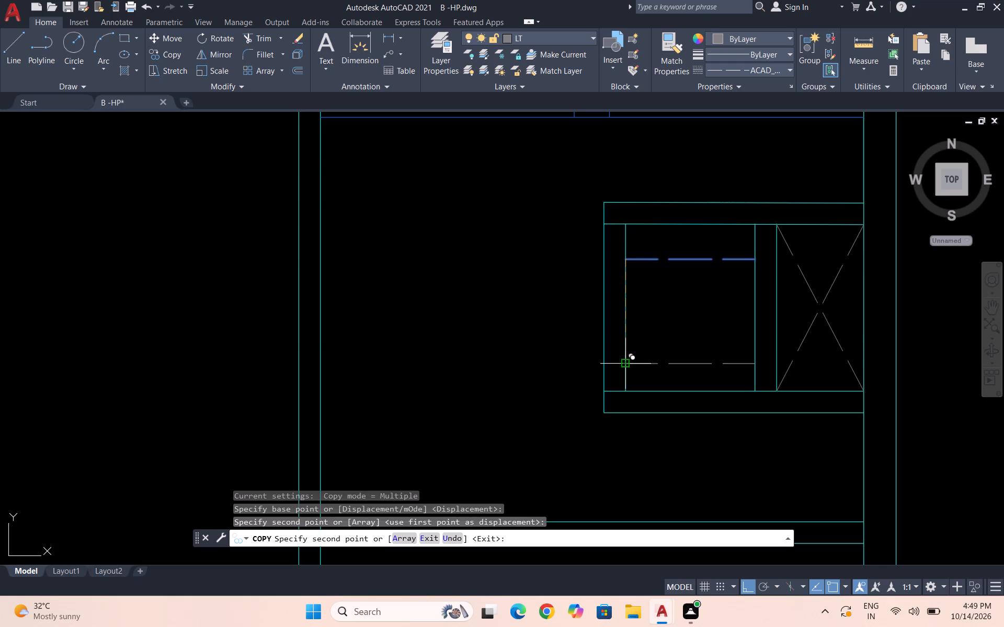
{"action": "key", "text": "Escape"}
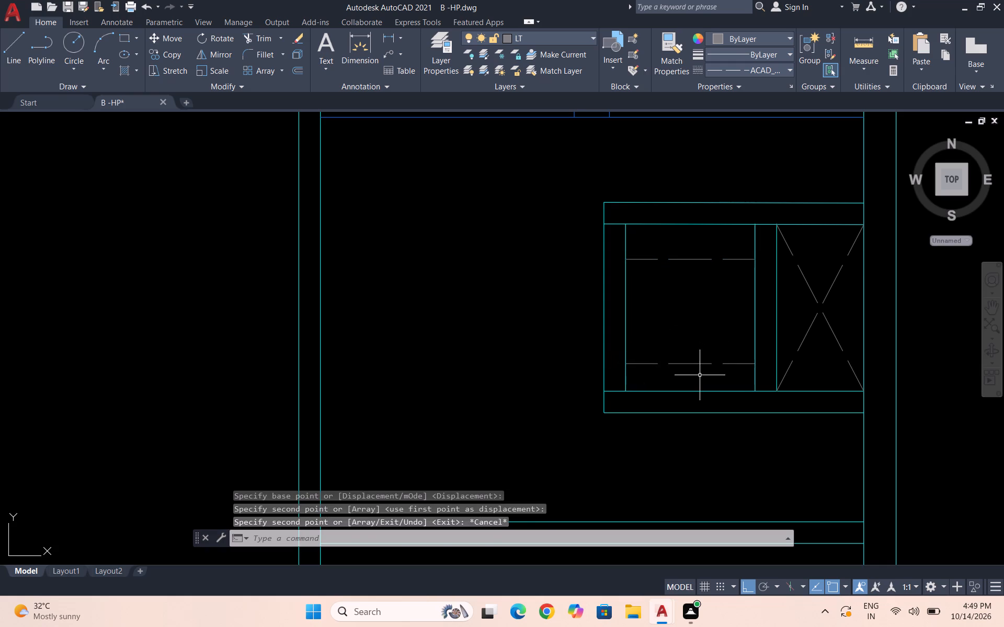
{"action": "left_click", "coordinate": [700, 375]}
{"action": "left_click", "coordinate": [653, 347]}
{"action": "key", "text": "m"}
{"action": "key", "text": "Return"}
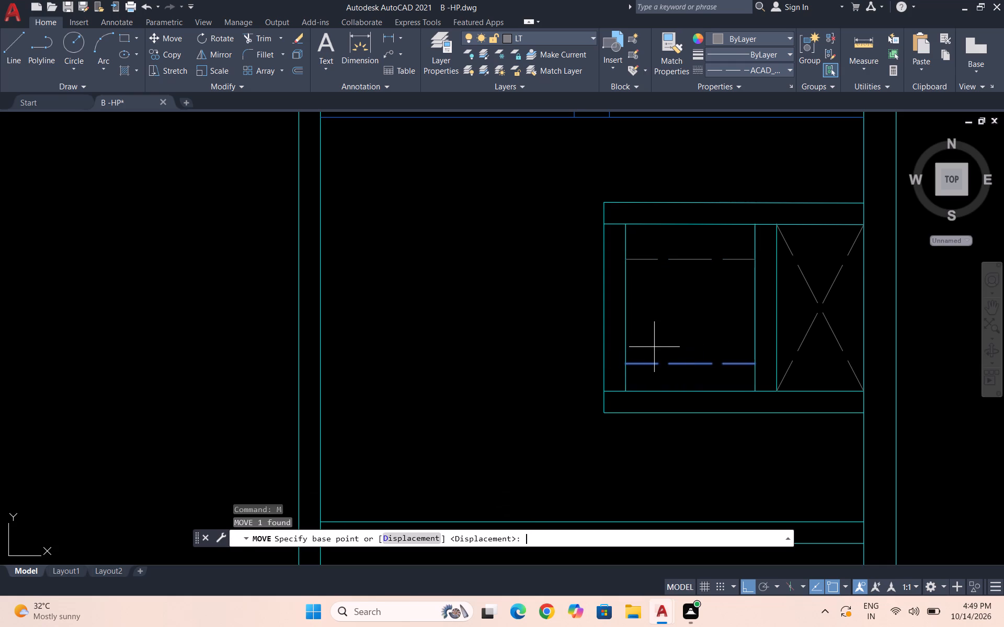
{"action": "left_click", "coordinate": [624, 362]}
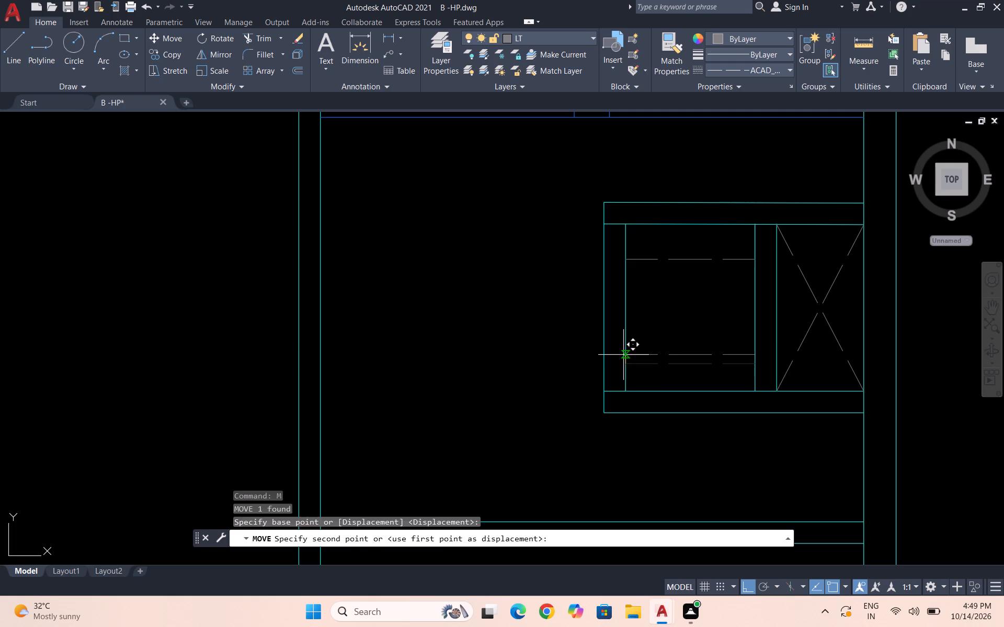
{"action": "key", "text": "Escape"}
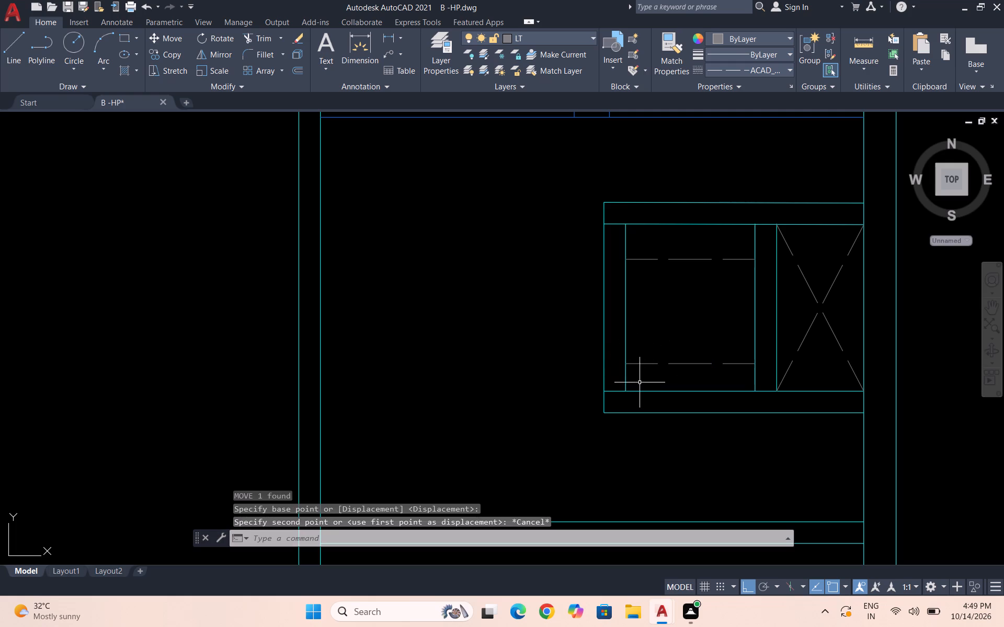
Move the lower dashed horizontal line slightly upward, away from the wider compartment's lower wall.
{"action": "left_click_drag", "start_coordinate": [653, 373], "coordinate": [653, 368]}
{"action": "left_click", "coordinate": [643, 355]}
{"action": "key", "text": "m"}
{"action": "key", "text": "Return"}
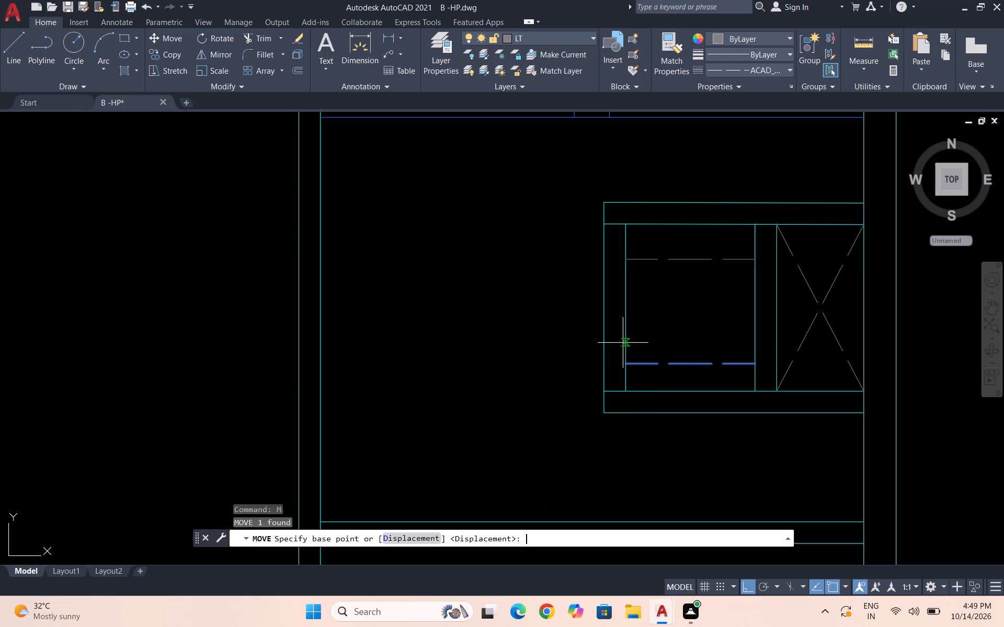
{"action": "left_click", "coordinate": [629, 364]}
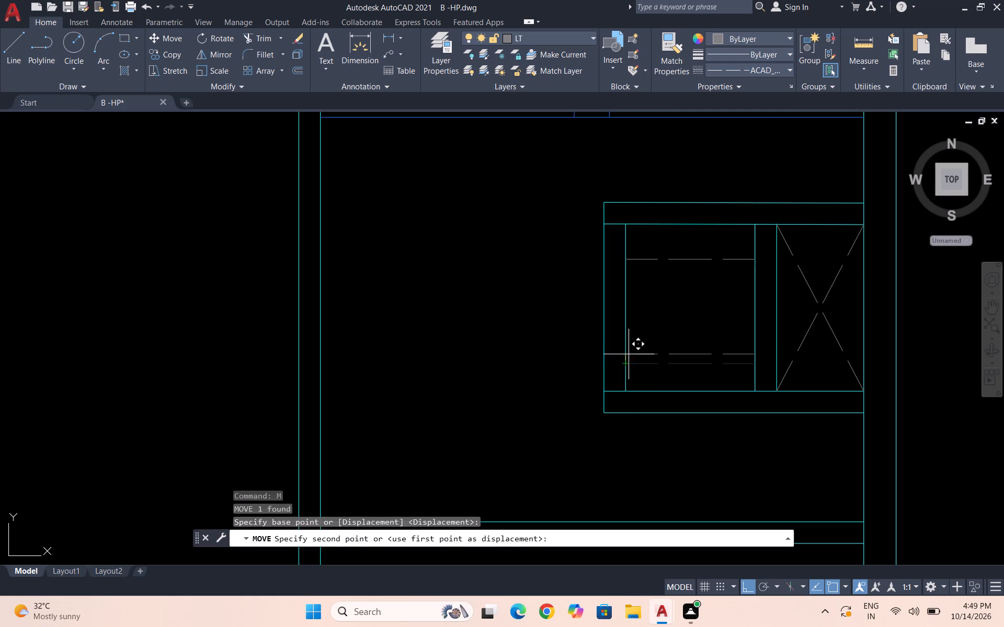
{"action": "left_click", "coordinate": [631, 353]}
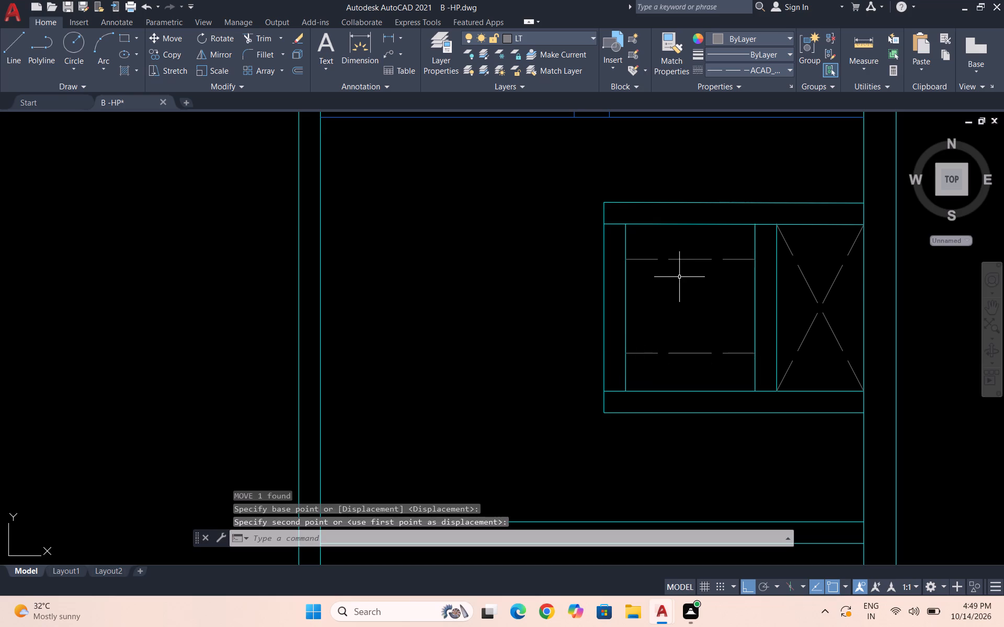
{"action": "key", "text": "Escape"}
Draw two crossing dashed diagonals in the upper strip of the wider compartment, between the upper wall and upper dashed line.
{"action": "key", "text": "l"}
{"action": "key", "text": "Return"}
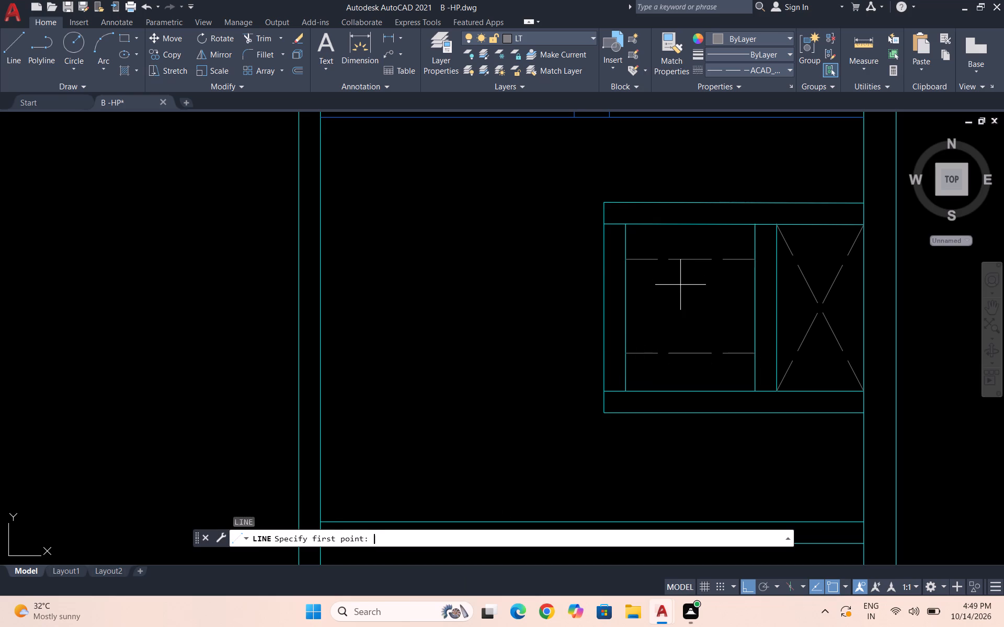
{"action": "left_click", "coordinate": [630, 258]}
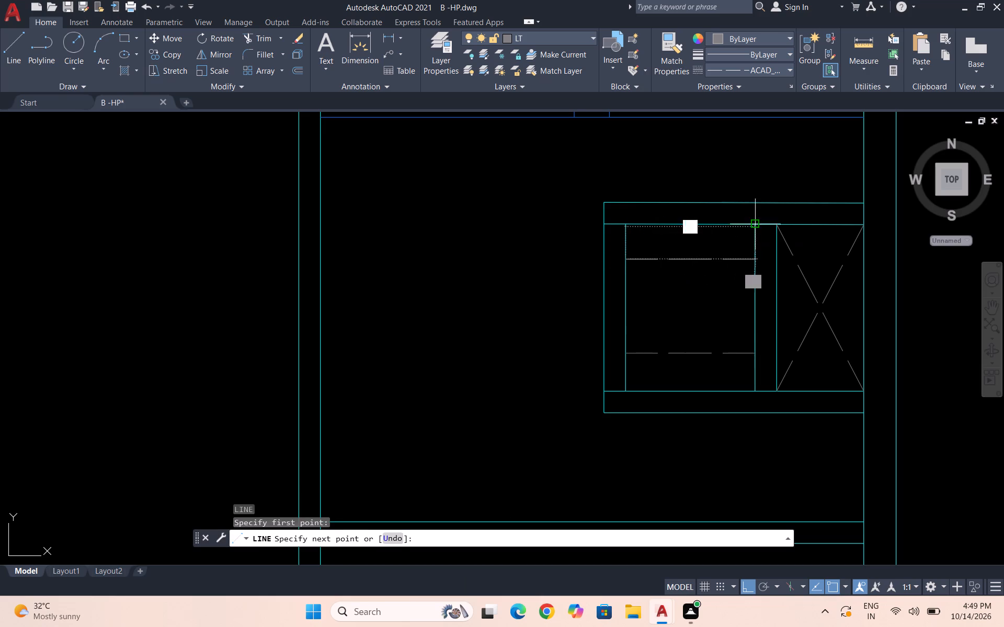
{"action": "left_click", "coordinate": [759, 223]}
{"action": "key", "text": "Escape"}
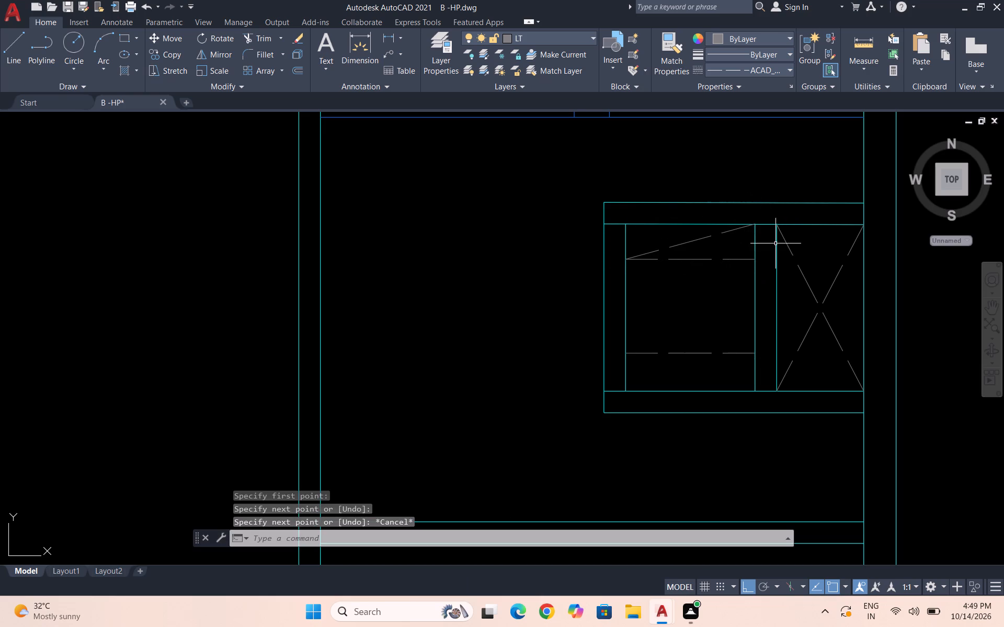
{"action": "key", "text": "space"}
{"action": "left_click", "coordinate": [756, 260]}
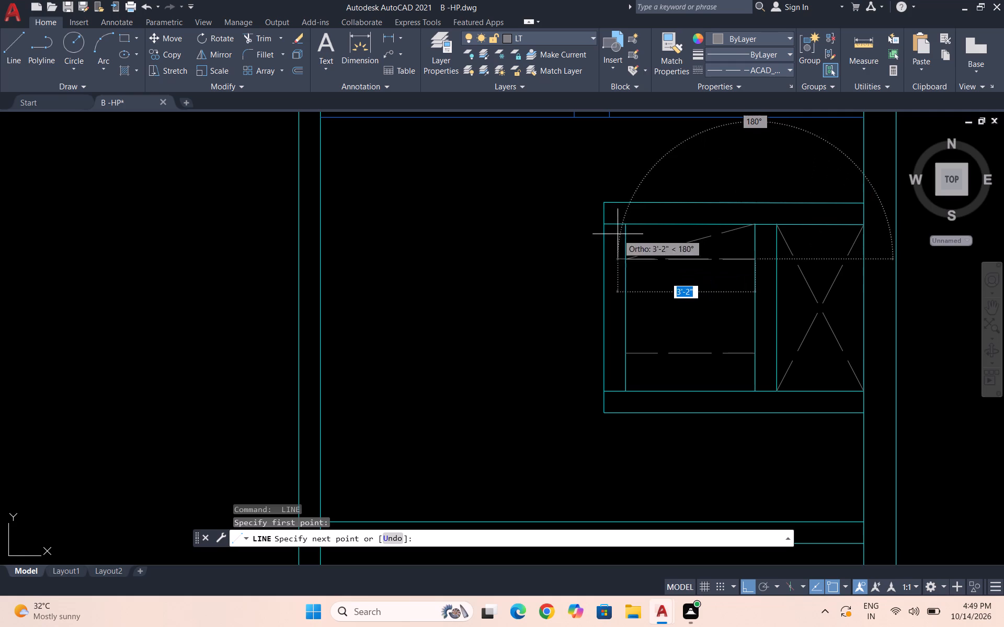
{"action": "left_click", "coordinate": [624, 223]}
{"action": "key", "text": "Escape"}
Draw two crossing dashed diagonals in the lower strip of the wider compartment, between the lower dashed line and lower wall.
{"action": "key", "text": "space"}
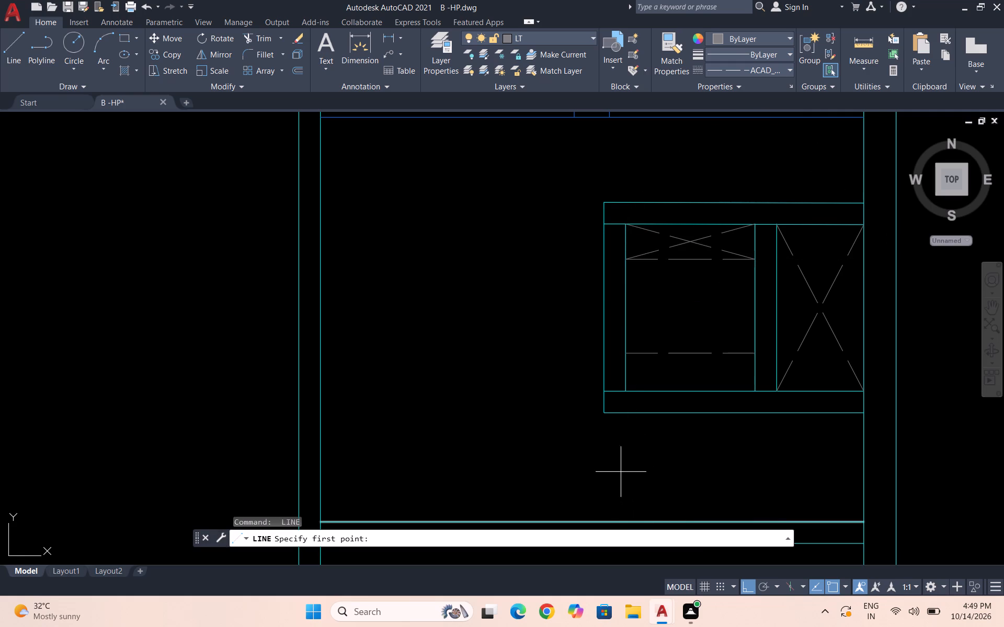
{"action": "left_click", "coordinate": [624, 355]}
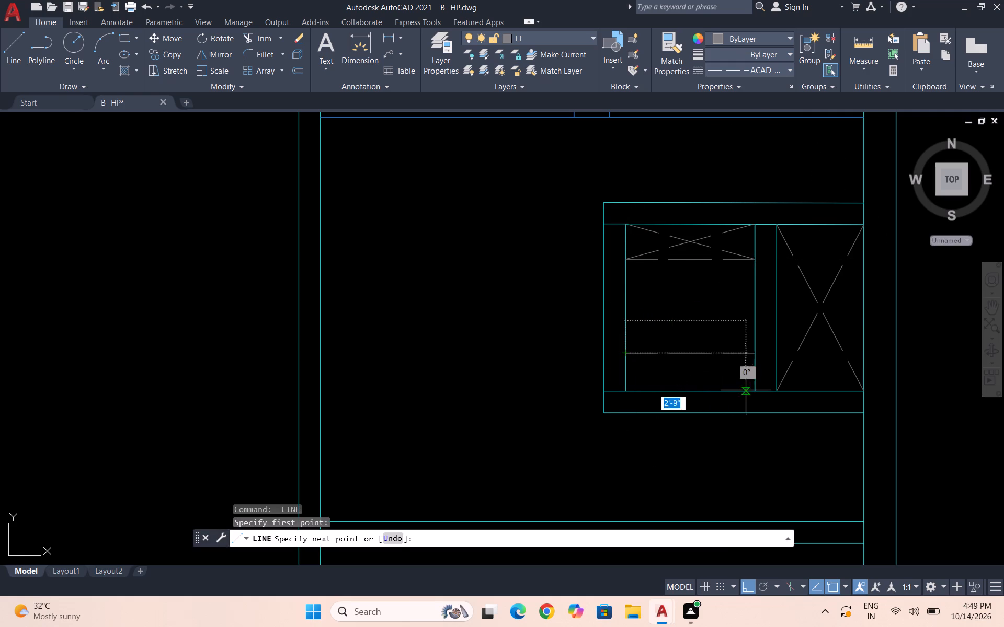
{"action": "left_click", "coordinate": [759, 390]}
{"action": "key", "text": "Escape"}
{"action": "key", "text": "space"}
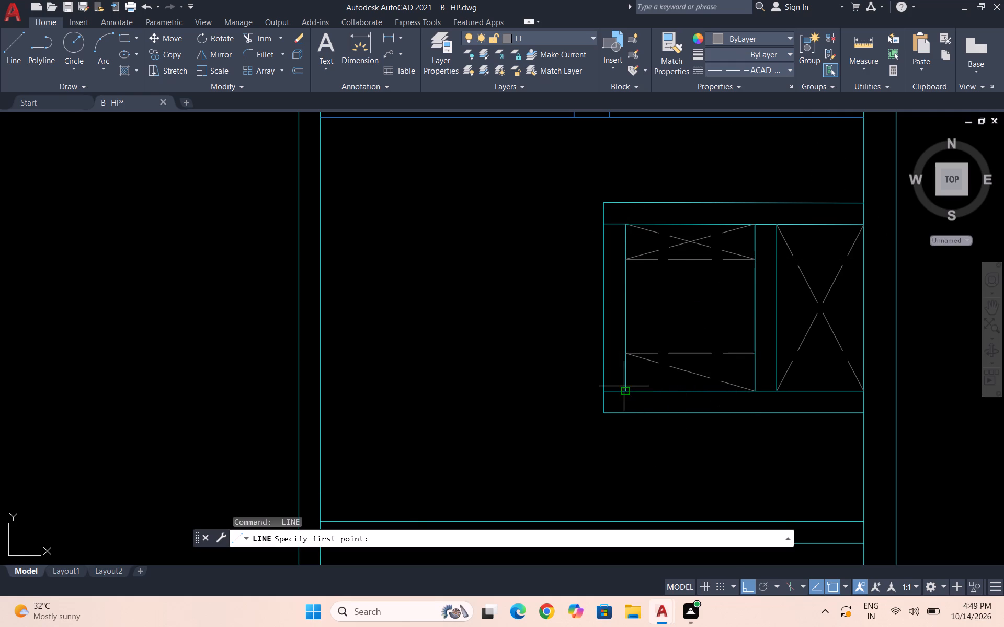
{"action": "left_click", "coordinate": [628, 389]}
{"action": "left_click", "coordinate": [756, 352]}
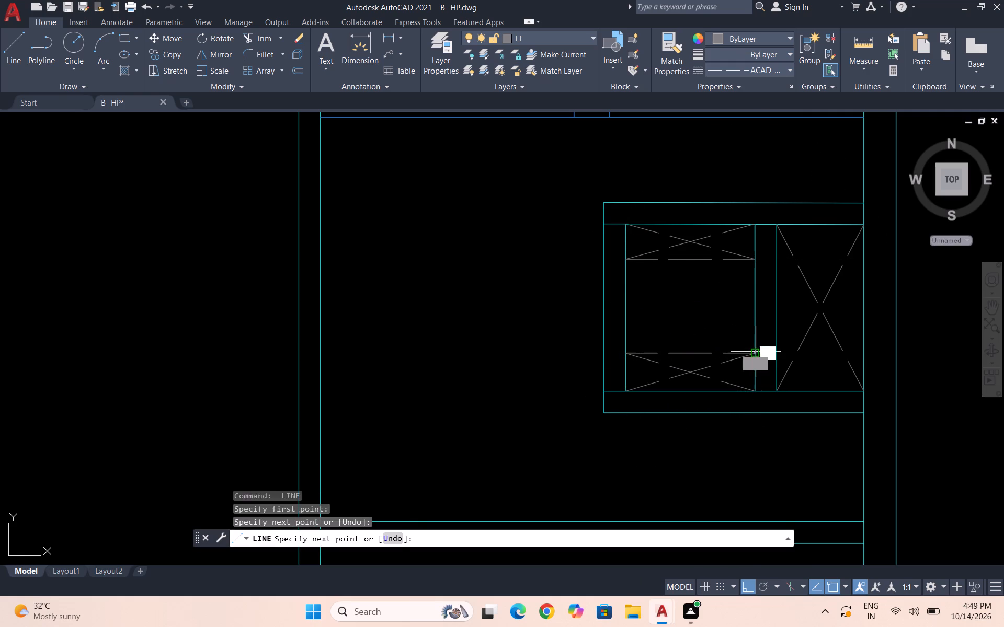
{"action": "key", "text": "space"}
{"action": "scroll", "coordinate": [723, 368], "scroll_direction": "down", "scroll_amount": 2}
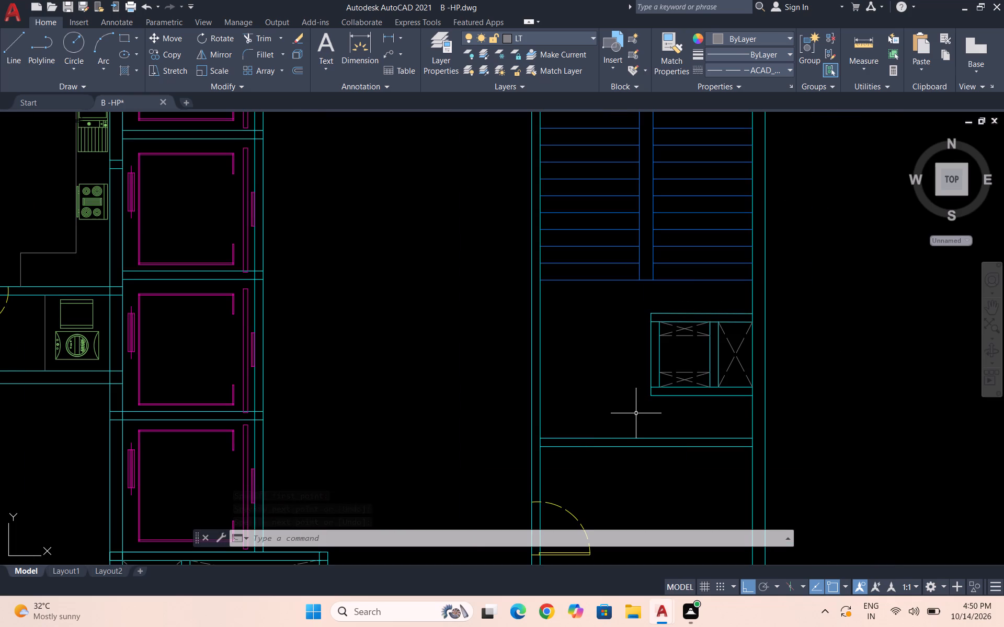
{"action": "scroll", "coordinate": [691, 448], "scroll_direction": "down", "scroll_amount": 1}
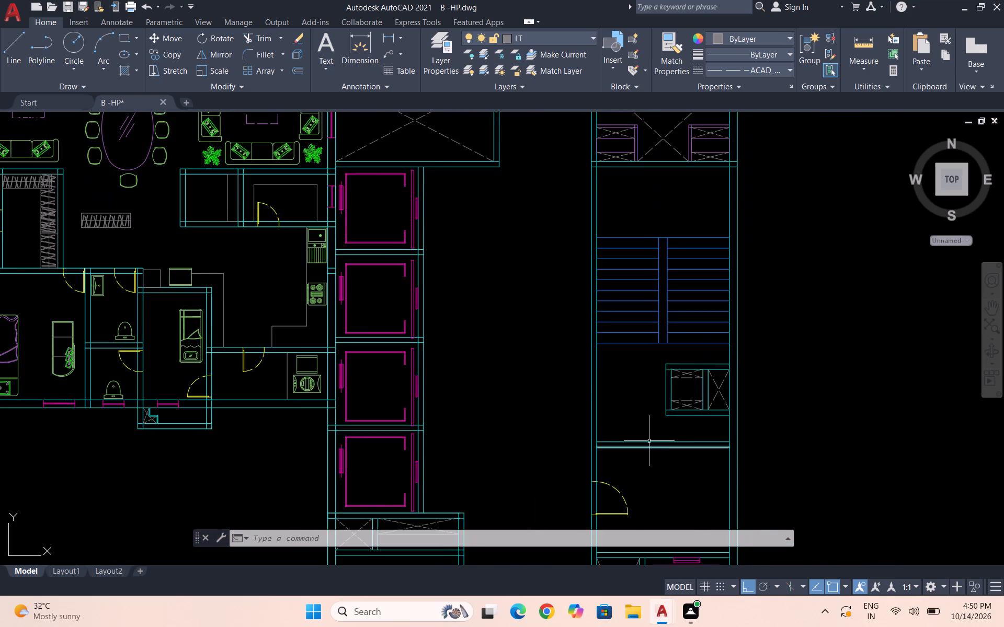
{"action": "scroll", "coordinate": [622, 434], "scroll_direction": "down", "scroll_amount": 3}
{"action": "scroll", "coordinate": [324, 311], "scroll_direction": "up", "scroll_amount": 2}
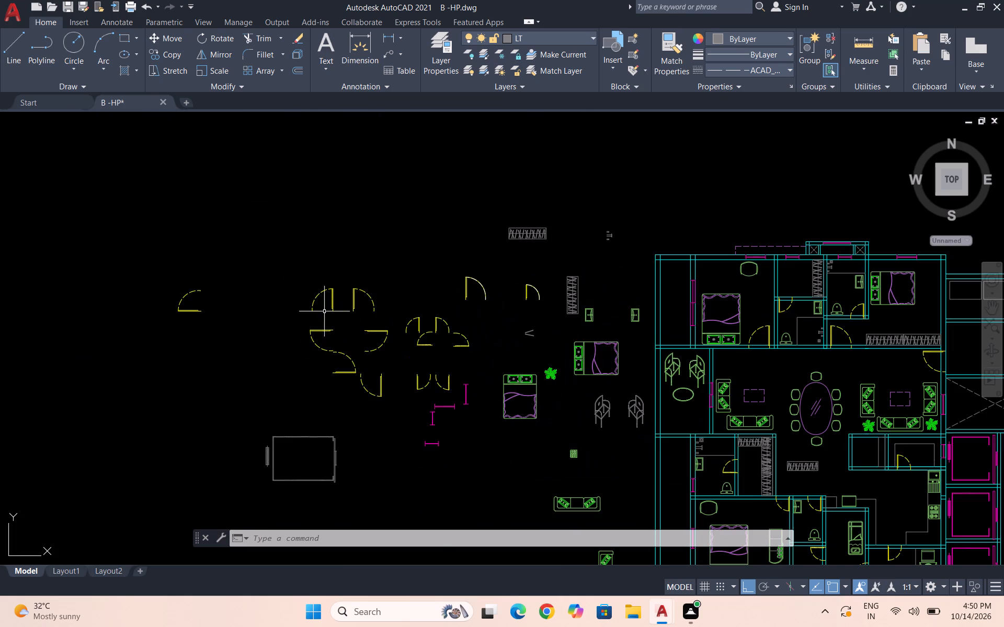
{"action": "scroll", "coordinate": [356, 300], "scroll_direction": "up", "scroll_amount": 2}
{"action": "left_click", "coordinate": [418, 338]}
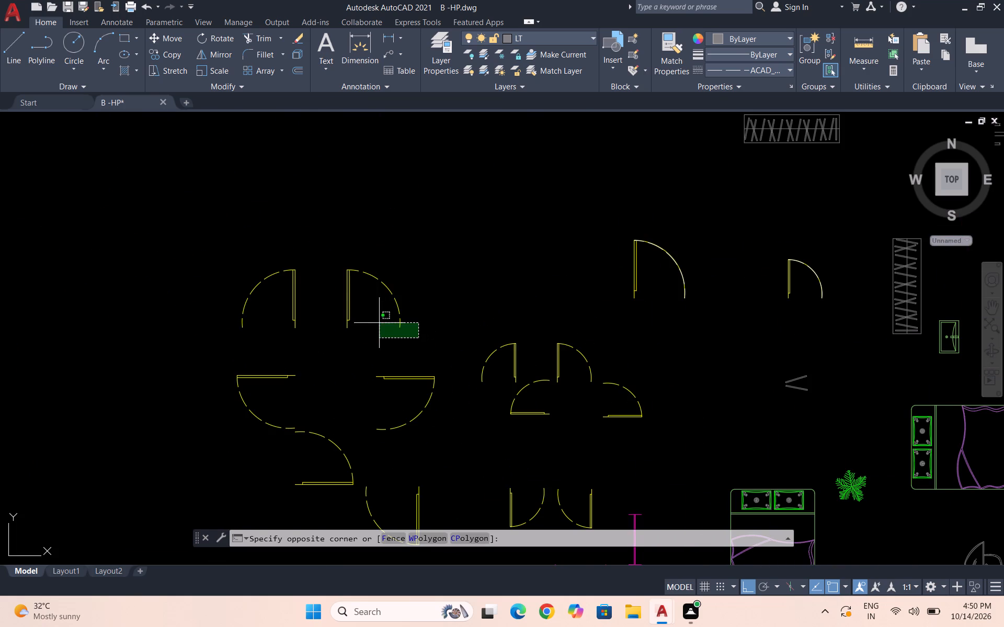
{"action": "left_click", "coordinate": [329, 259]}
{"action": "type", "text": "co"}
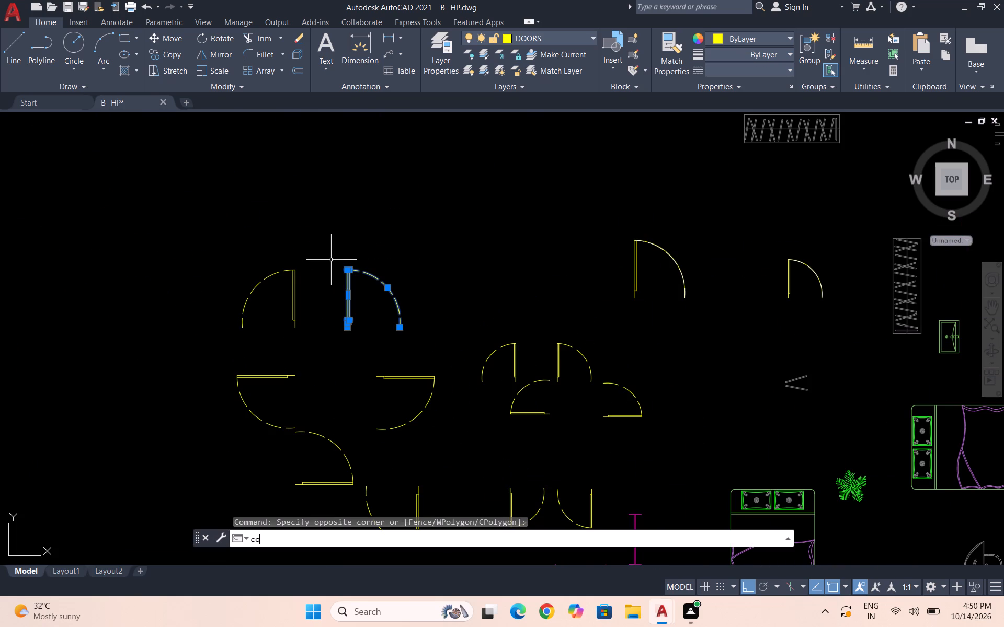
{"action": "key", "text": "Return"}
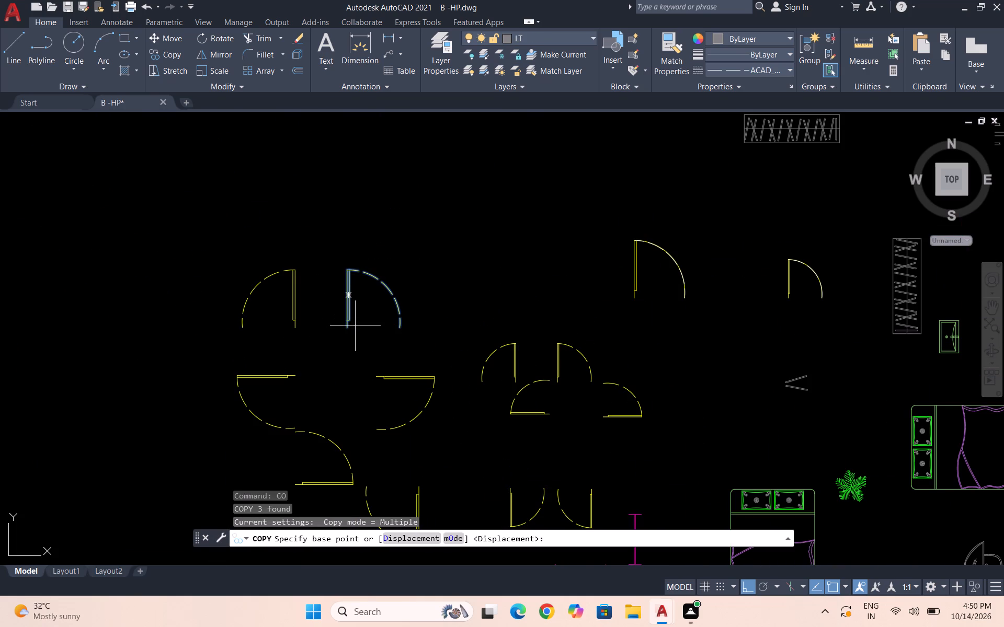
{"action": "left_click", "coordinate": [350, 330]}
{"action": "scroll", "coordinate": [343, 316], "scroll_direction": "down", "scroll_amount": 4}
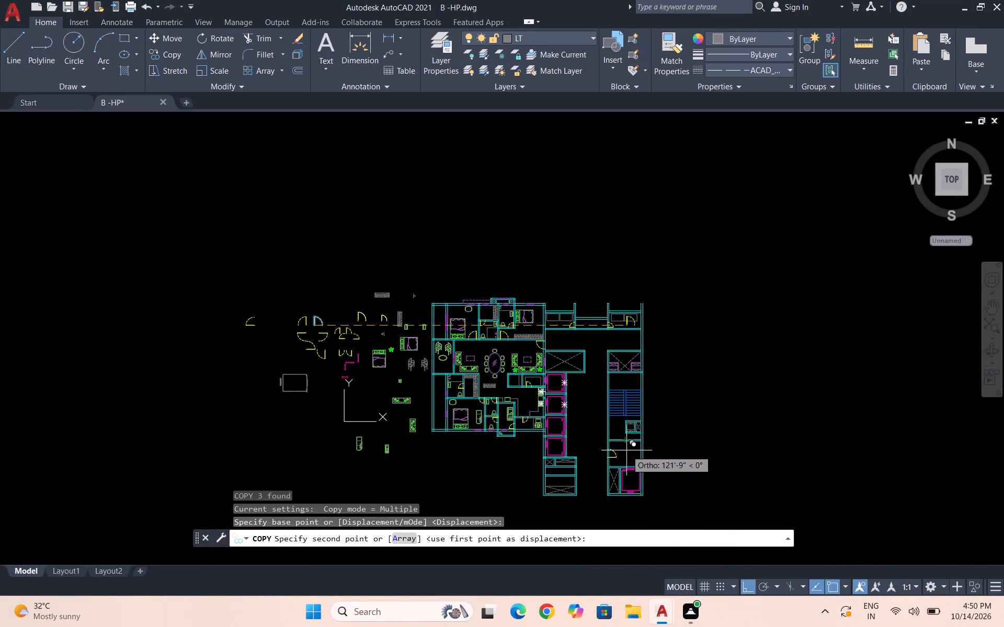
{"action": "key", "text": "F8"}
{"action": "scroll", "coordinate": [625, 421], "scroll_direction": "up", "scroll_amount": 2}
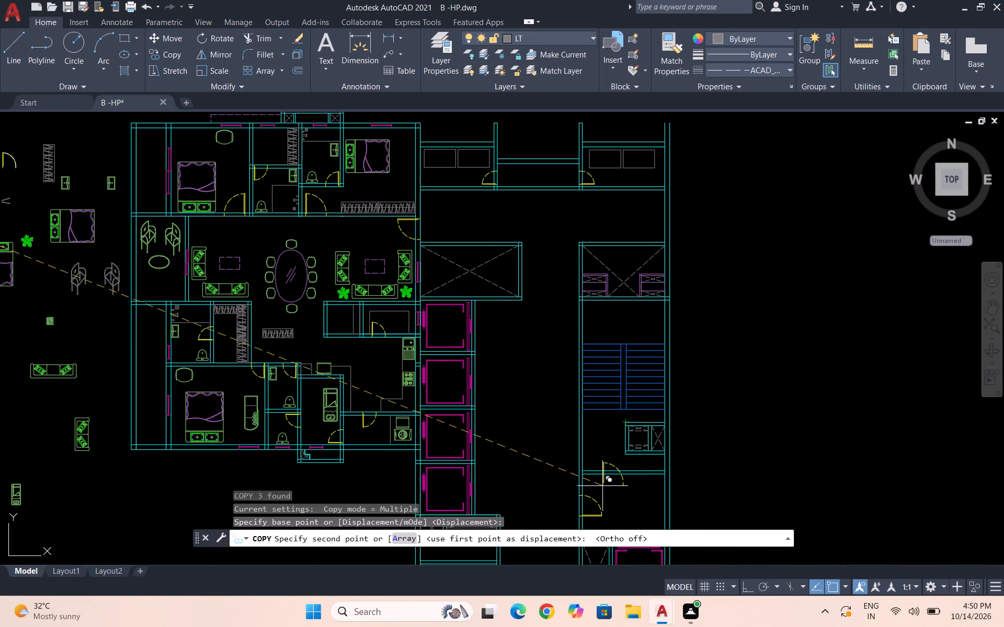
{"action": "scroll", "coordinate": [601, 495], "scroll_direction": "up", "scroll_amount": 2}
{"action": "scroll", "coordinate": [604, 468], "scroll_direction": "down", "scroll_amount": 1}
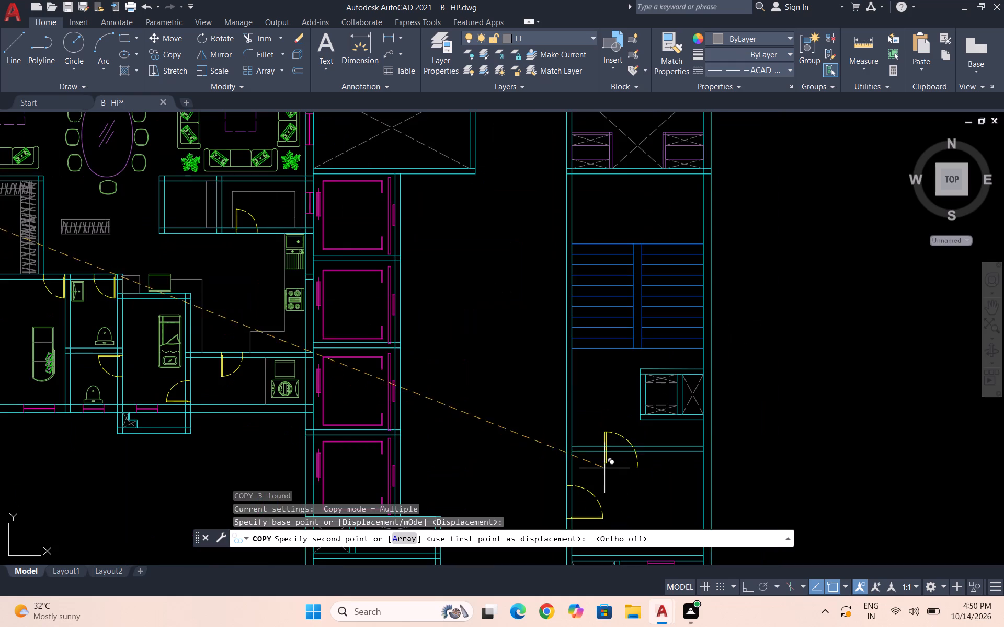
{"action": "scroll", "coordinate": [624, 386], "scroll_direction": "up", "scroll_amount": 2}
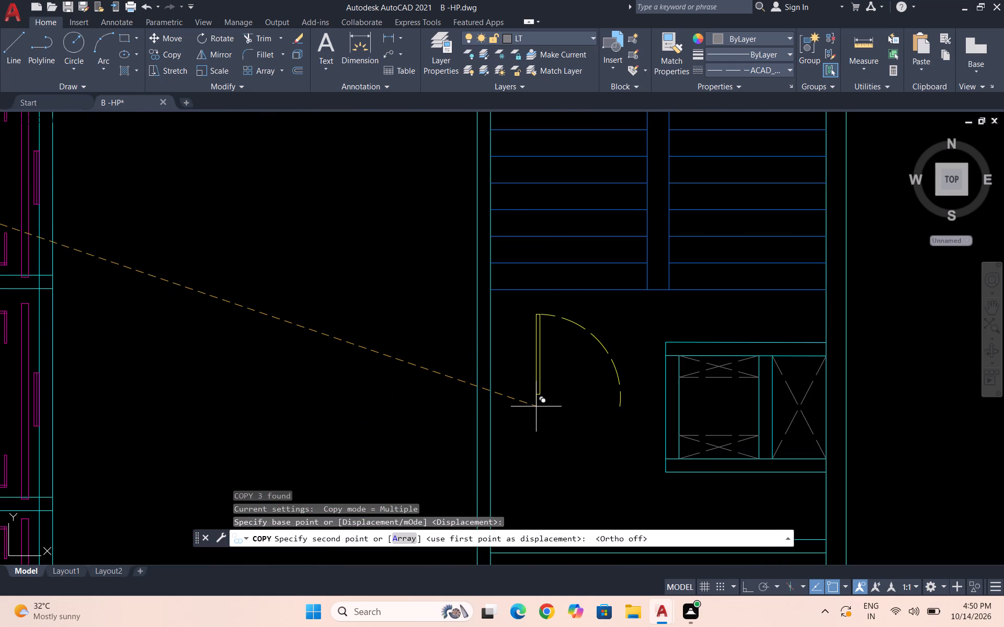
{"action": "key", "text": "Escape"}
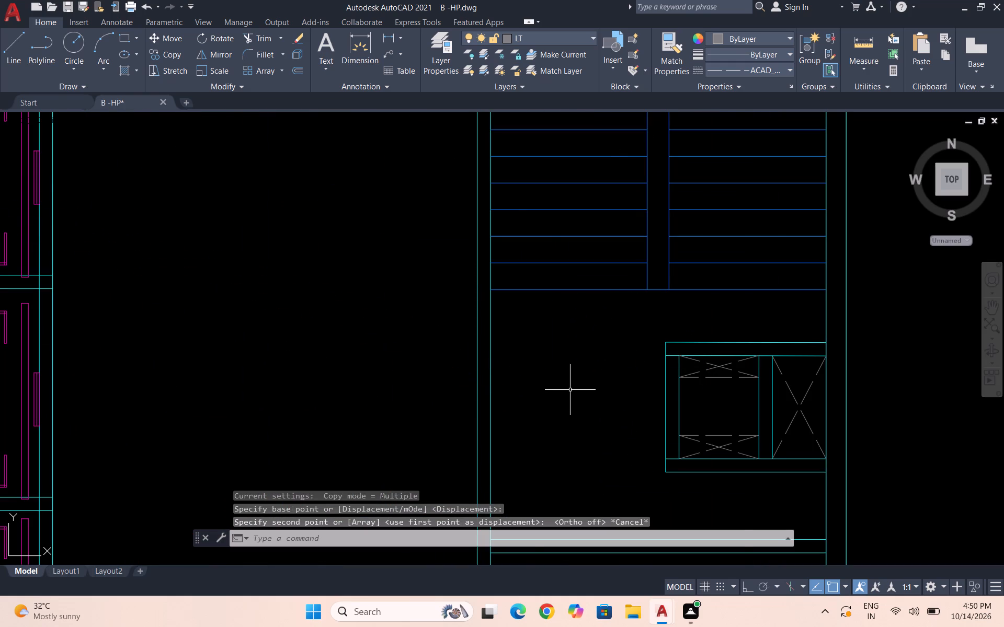
Move the whole shaft enclosure straight down about 4'-9" along the staircase block's right wall, across the horizontal wall below it.
{"action": "scroll", "coordinate": [572, 382], "scroll_direction": "down", "scroll_amount": 1}
{"action": "left_click", "coordinate": [728, 452]}
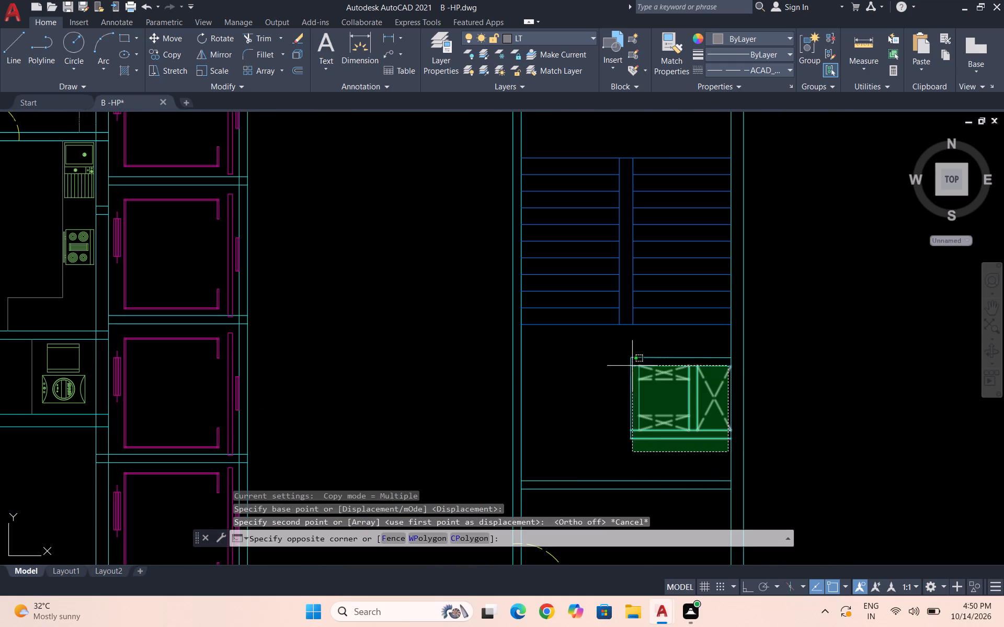
{"action": "left_click", "coordinate": [612, 350]}
{"action": "key", "text": "m"}
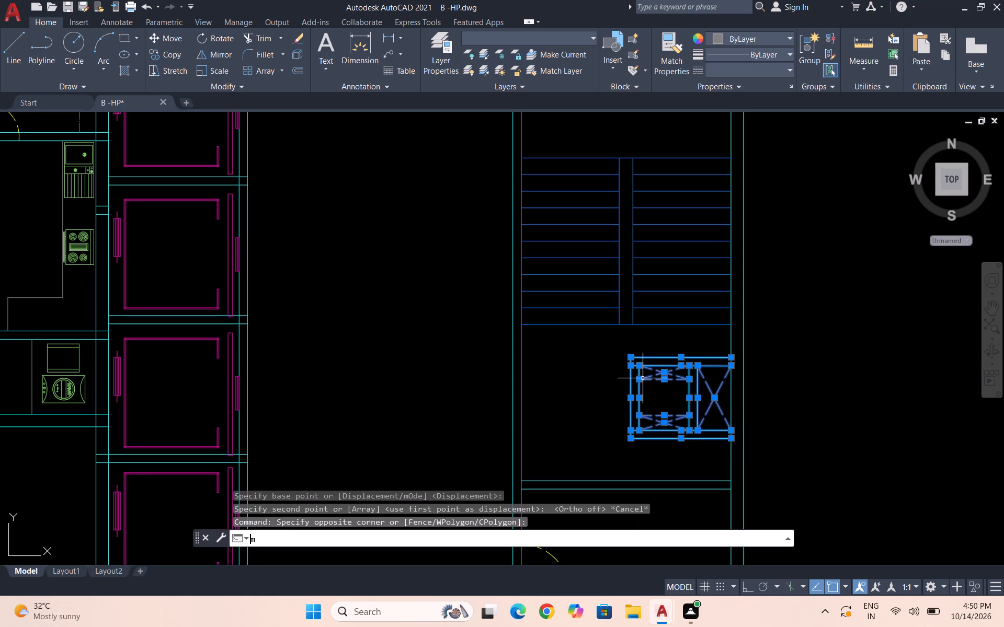
{"action": "key", "text": "Return"}
{"action": "scroll", "coordinate": [662, 389], "scroll_direction": "down", "scroll_amount": 1}
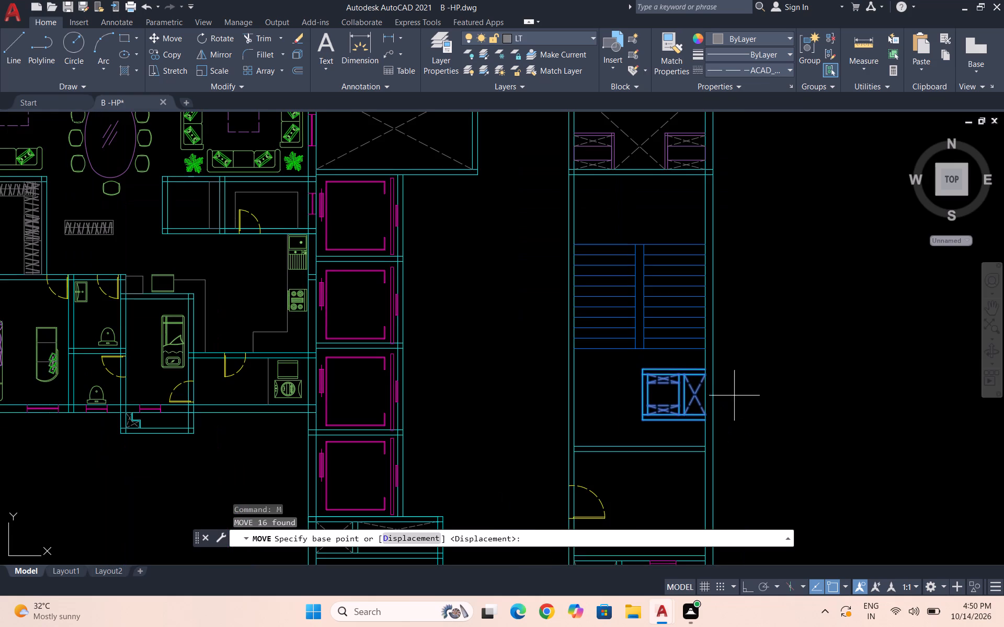
{"action": "scroll", "coordinate": [708, 435], "scroll_direction": "up", "scroll_amount": 1}
{"action": "left_click", "coordinate": [701, 411]}
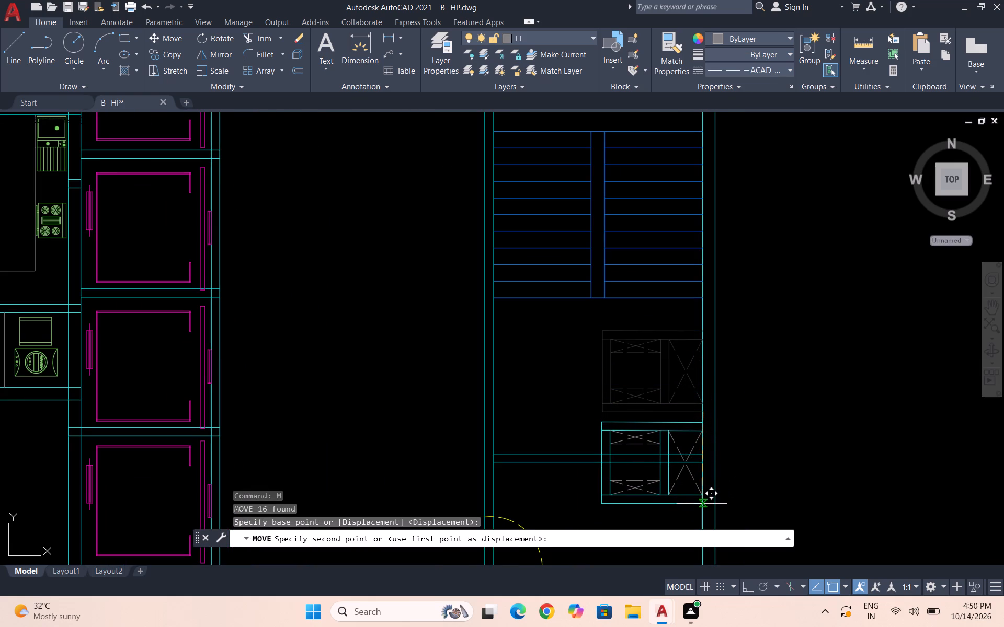
{"action": "key", "text": "F8"}
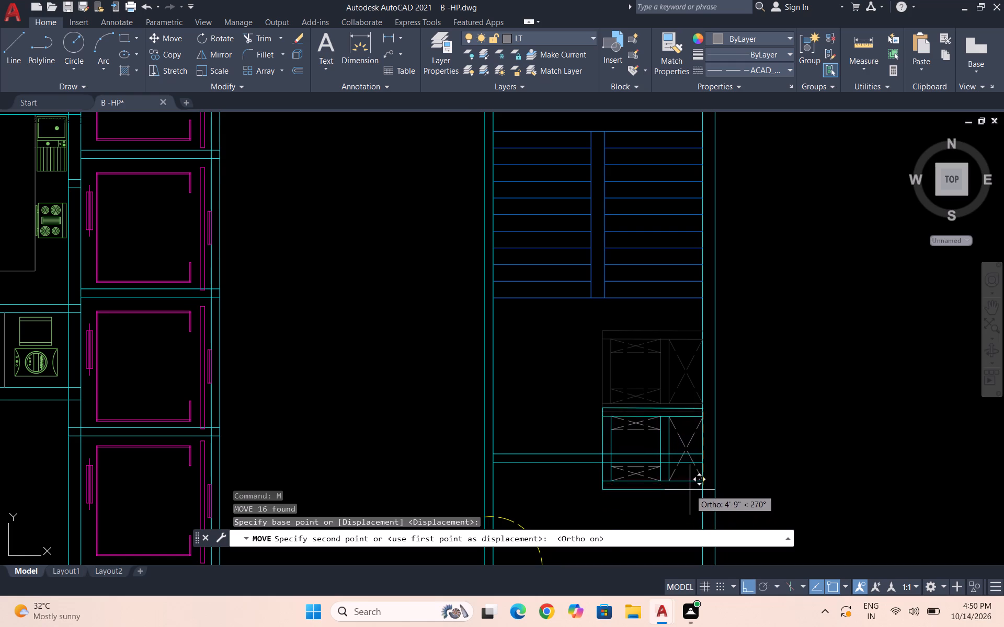
{"action": "left_click", "coordinate": [689, 489]}
{"action": "key", "text": "Escape"}
Erase the two horizontal wall lines that cross the shaft enclosure.
{"action": "left_click", "coordinate": [579, 486]}
{"action": "left_click", "coordinate": [542, 438]}
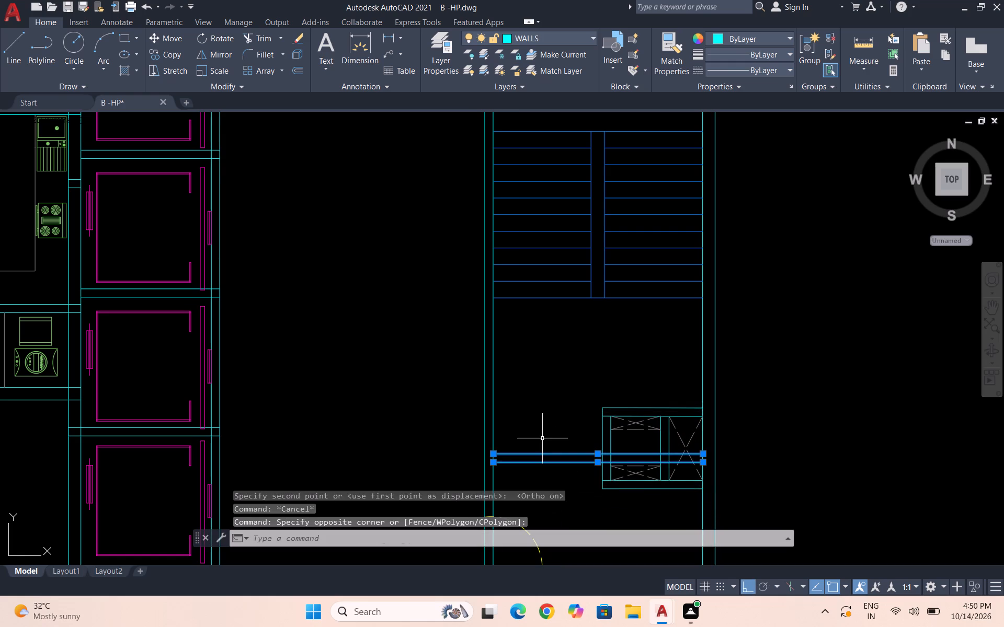
{"action": "key", "text": "Delete"}
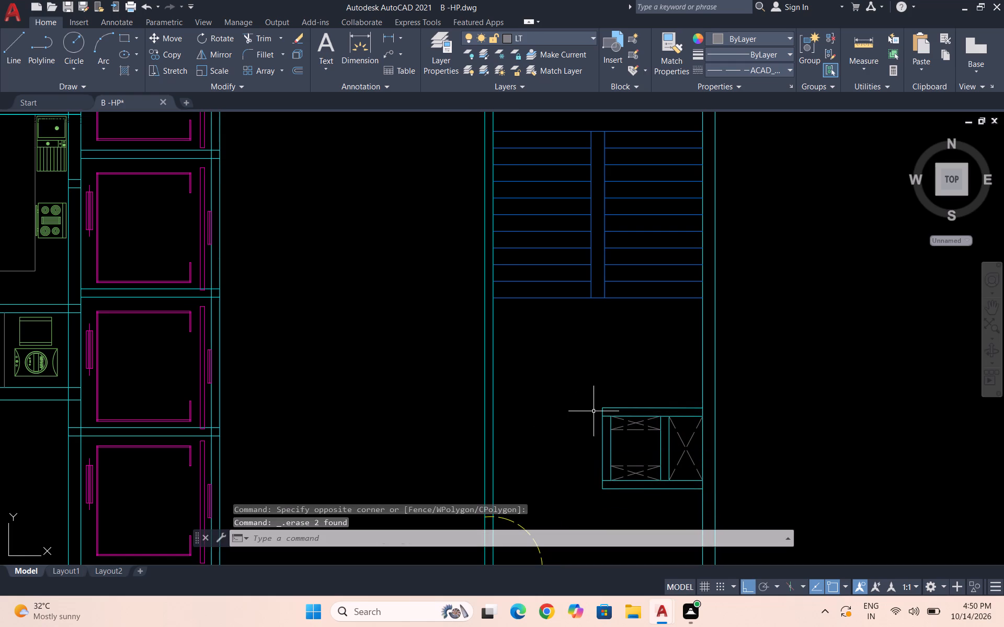
Extend both lines of the shaft enclosure's upper wall to the staircase block's left wall.
{"action": "type", "text": "ex"}
{"action": "key", "text": "Return"}
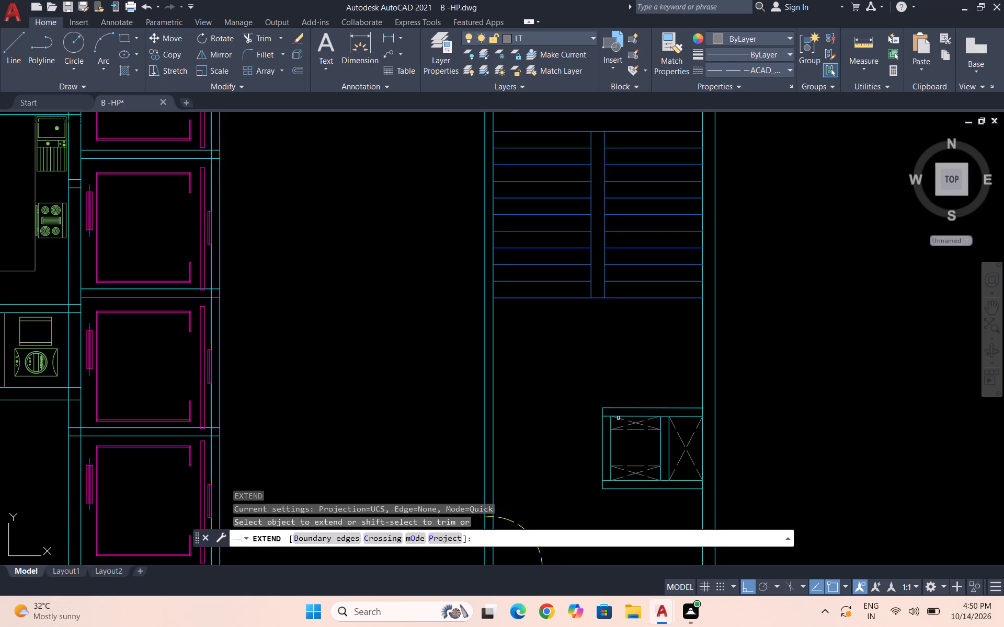
{"action": "left_click", "coordinate": [606, 415]}
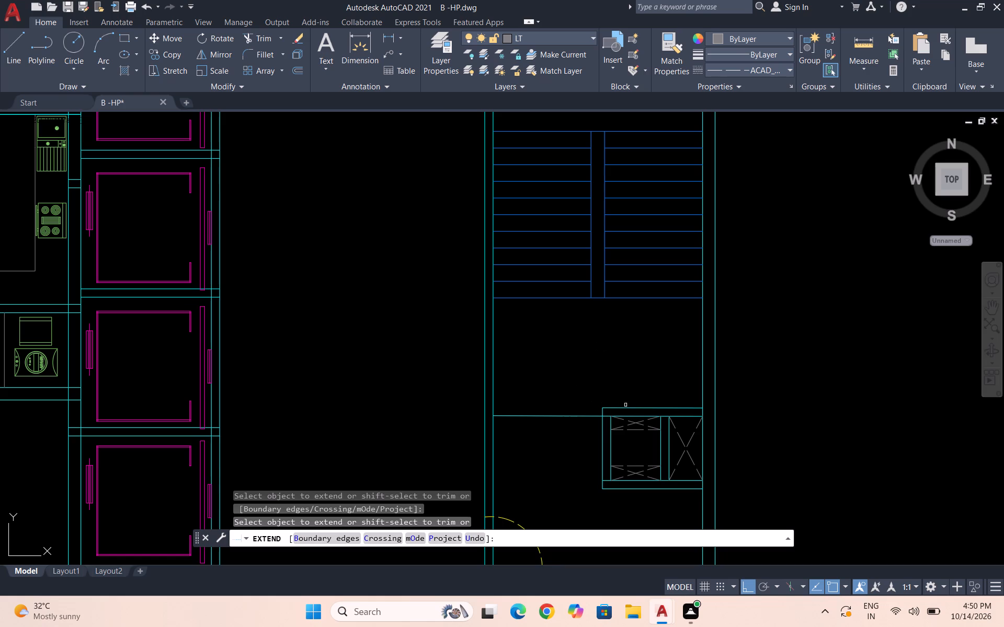
{"action": "left_click", "coordinate": [625, 407]}
{"action": "key", "text": "Escape"}
{"action": "key", "text": "Escape"}
Copy the large dashed door with its leaf on the left from the spare symbols to just above the extended wall, near the left wall.
{"action": "scroll", "coordinate": [613, 366], "scroll_direction": "down", "scroll_amount": 3}
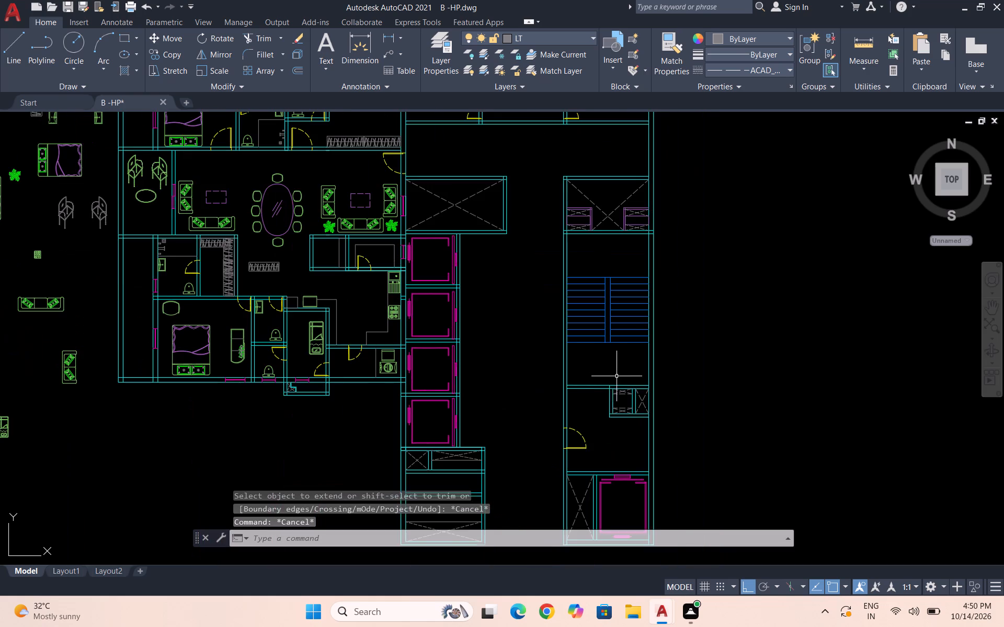
{"action": "scroll", "coordinate": [403, 392], "scroll_direction": "down", "scroll_amount": 2}
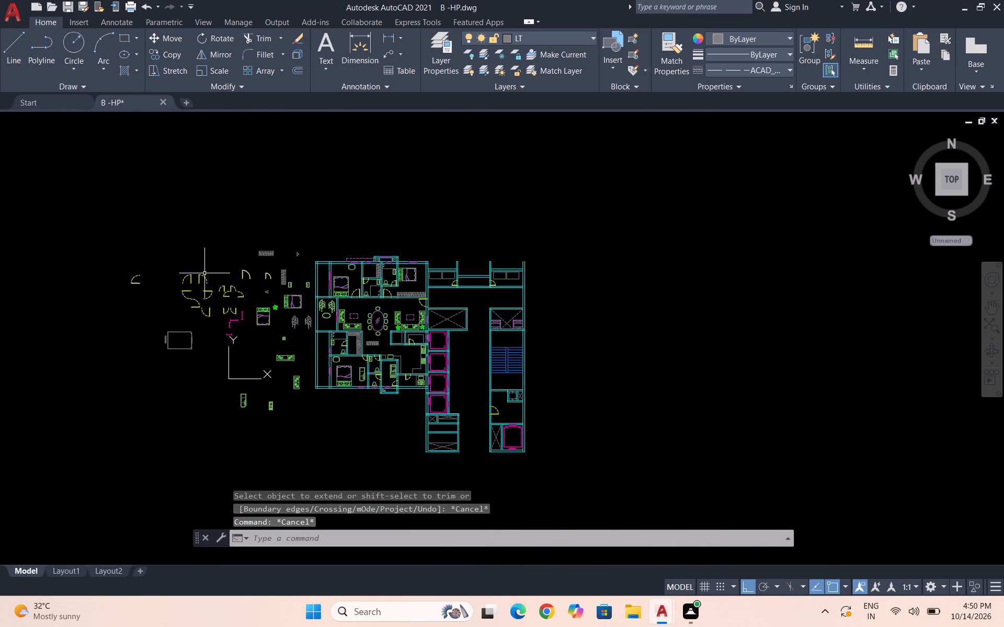
{"action": "scroll", "coordinate": [204, 273], "scroll_direction": "up", "scroll_amount": 4}
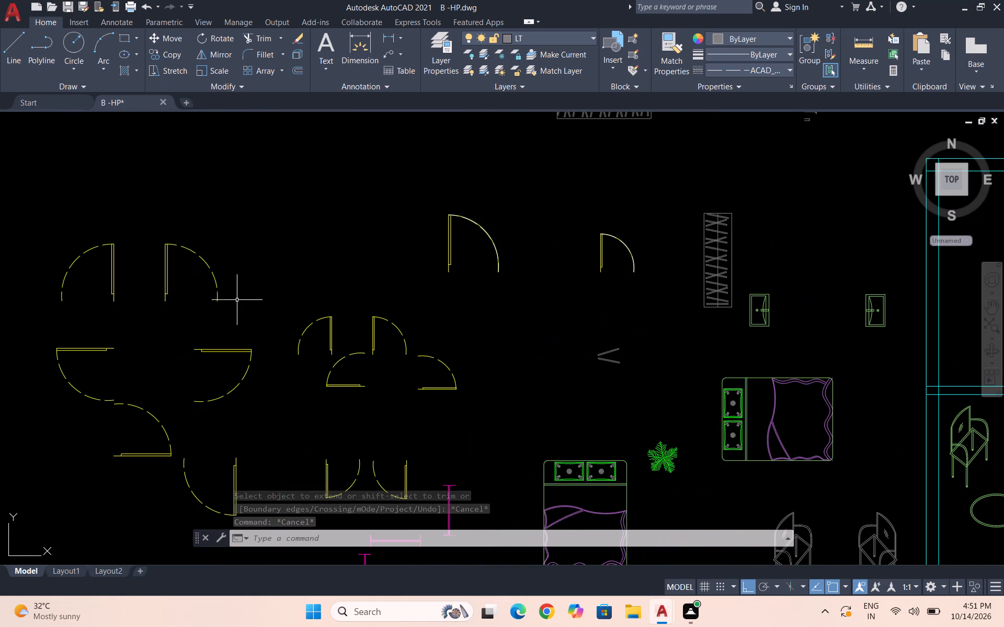
{"action": "left_click_drag", "start_coordinate": [237, 300], "coordinate": [227, 304]}
{"action": "left_click", "coordinate": [149, 235]}
{"action": "type", "text": "co"}
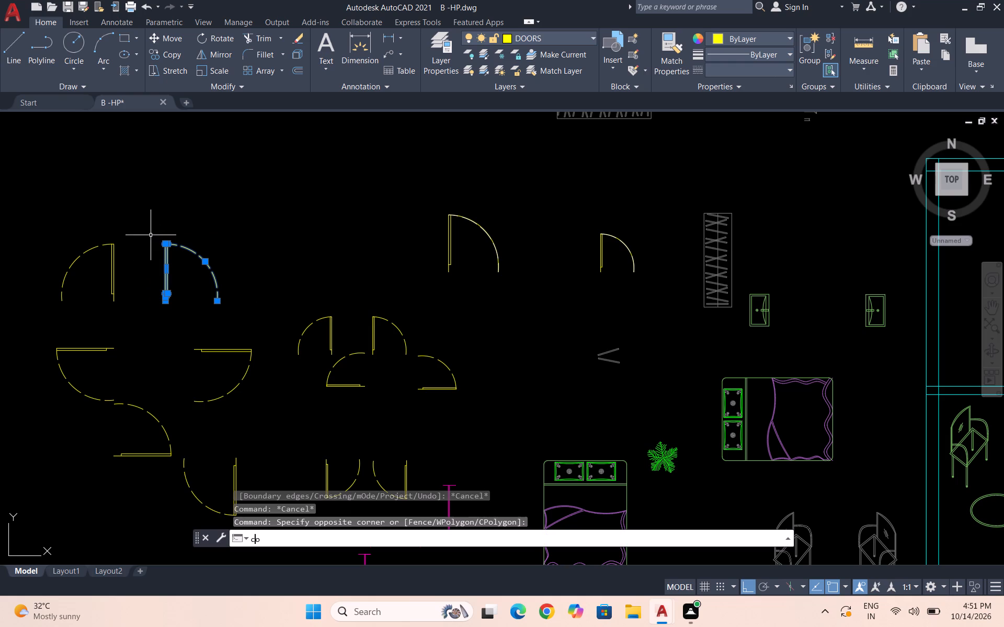
{"action": "key", "text": "Return"}
{"action": "left_click", "coordinate": [165, 298]}
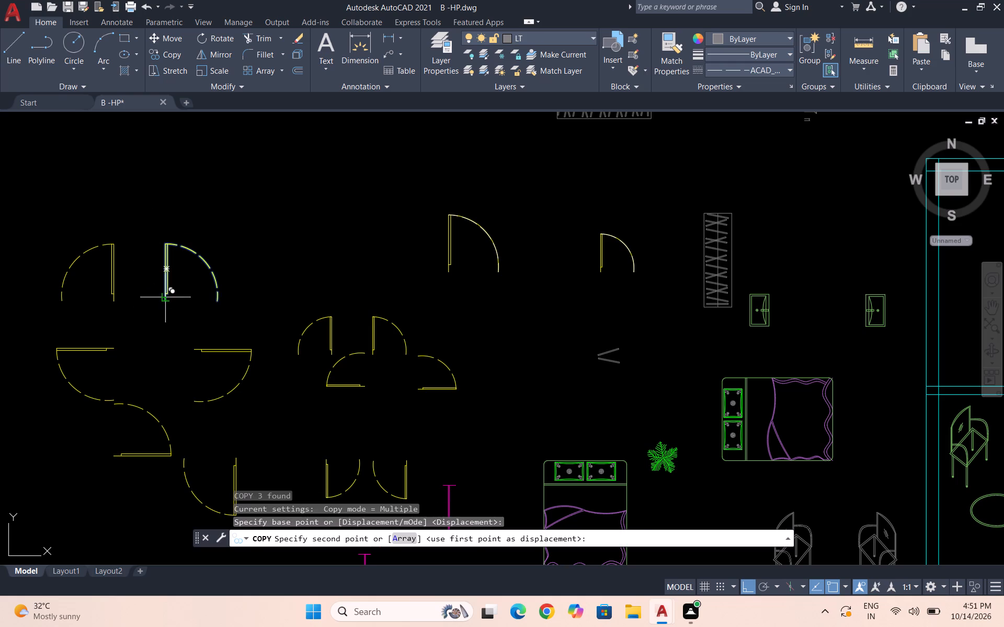
{"action": "scroll", "coordinate": [257, 283], "scroll_direction": "down", "scroll_amount": 2}
{"action": "scroll", "coordinate": [303, 277], "scroll_direction": "down", "scroll_amount": 1}
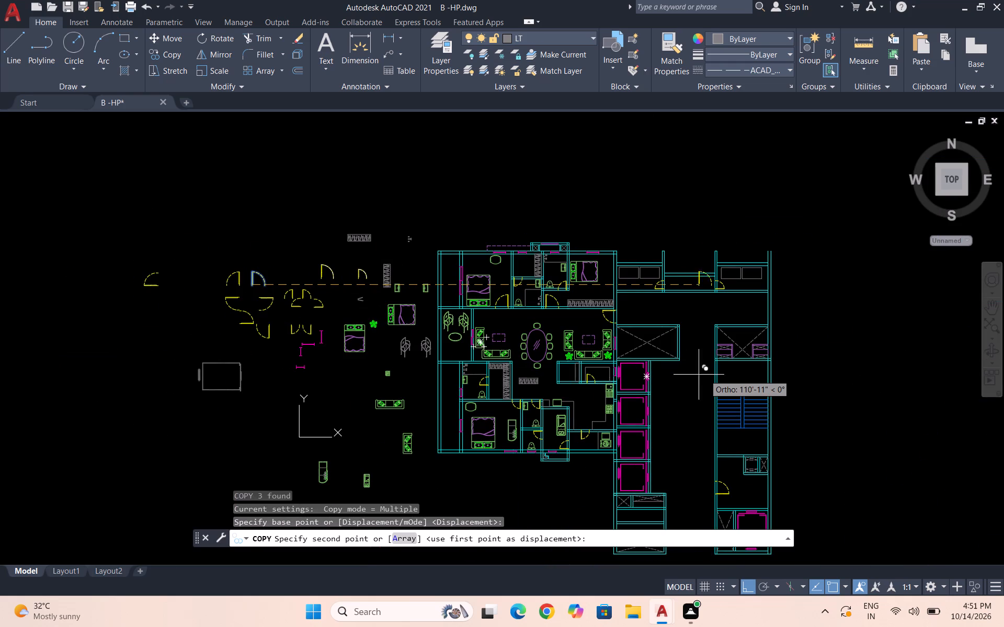
{"action": "key", "text": "F8"}
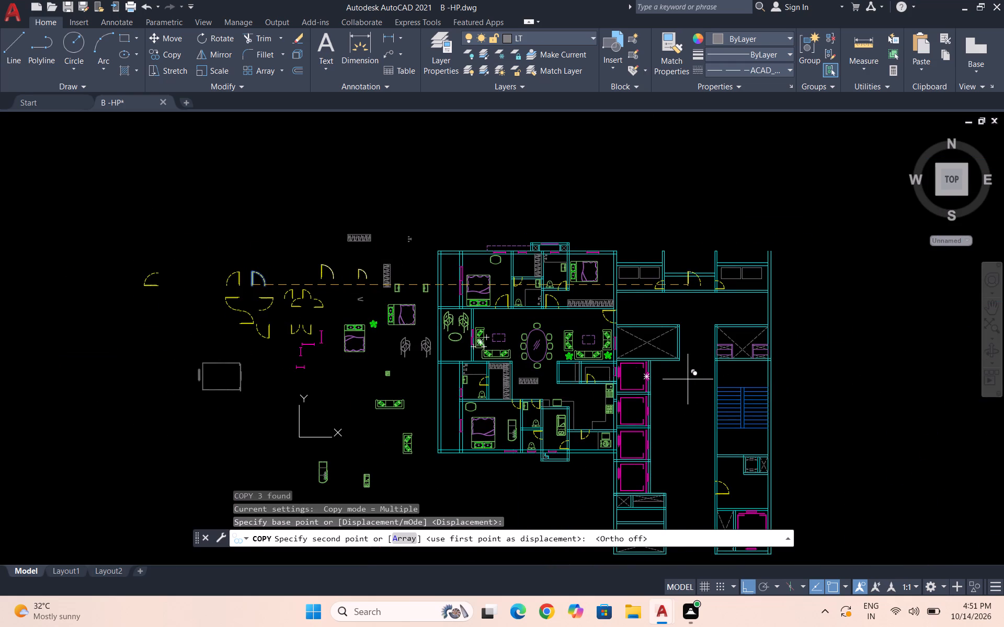
{"action": "scroll", "coordinate": [599, 379], "scroll_direction": "up", "scroll_amount": 1}
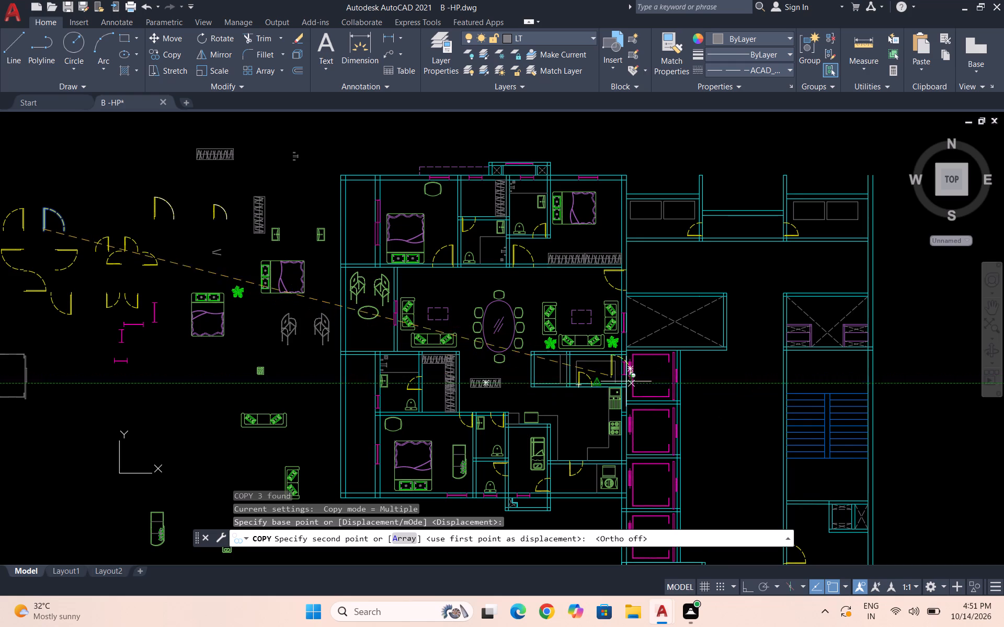
{"action": "scroll", "coordinate": [813, 501], "scroll_direction": "up", "scroll_amount": 2}
{"action": "scroll", "coordinate": [770, 517], "scroll_direction": "up", "scroll_amount": 2}
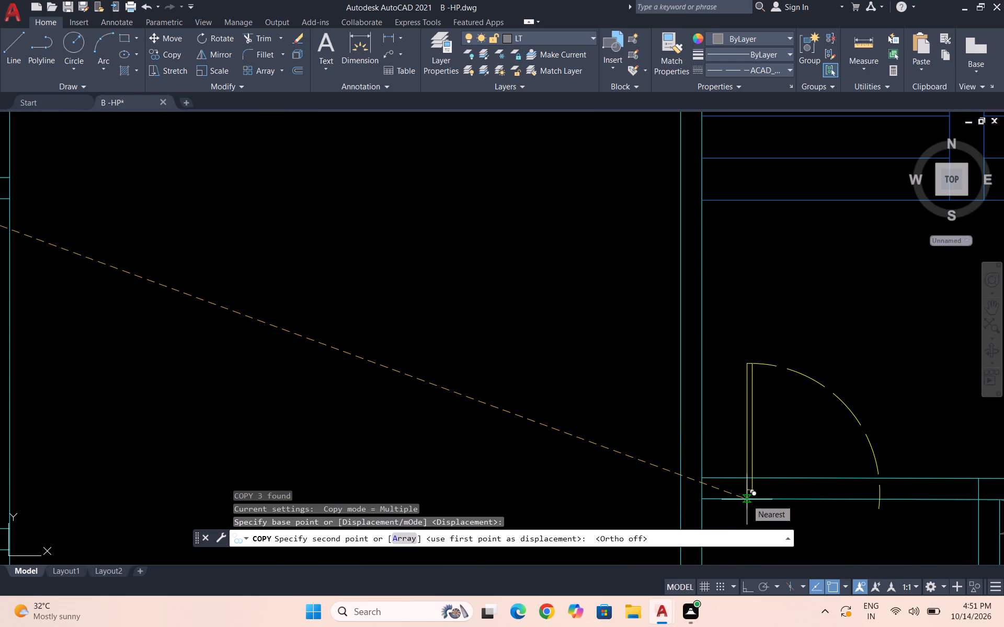
{"action": "left_click", "coordinate": [742, 417]}
{"action": "key", "text": "Escape"}
Move the copied door straight down so its hinge end sits on the lower line of the extended wall.
{"action": "left_click_drag", "start_coordinate": [902, 450], "coordinate": [874, 450]}
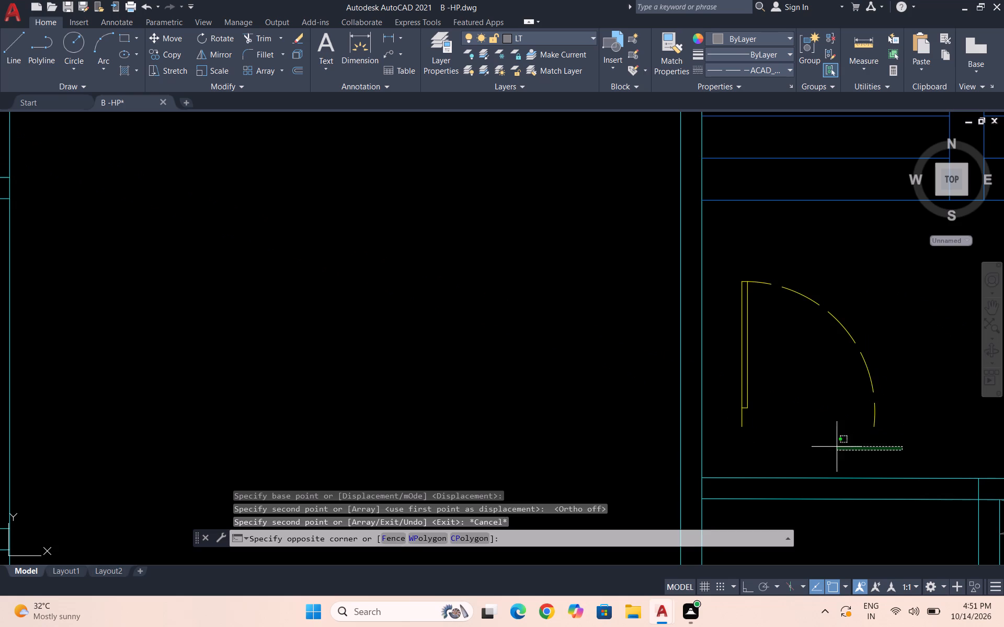
{"action": "left_click", "coordinate": [712, 271]}
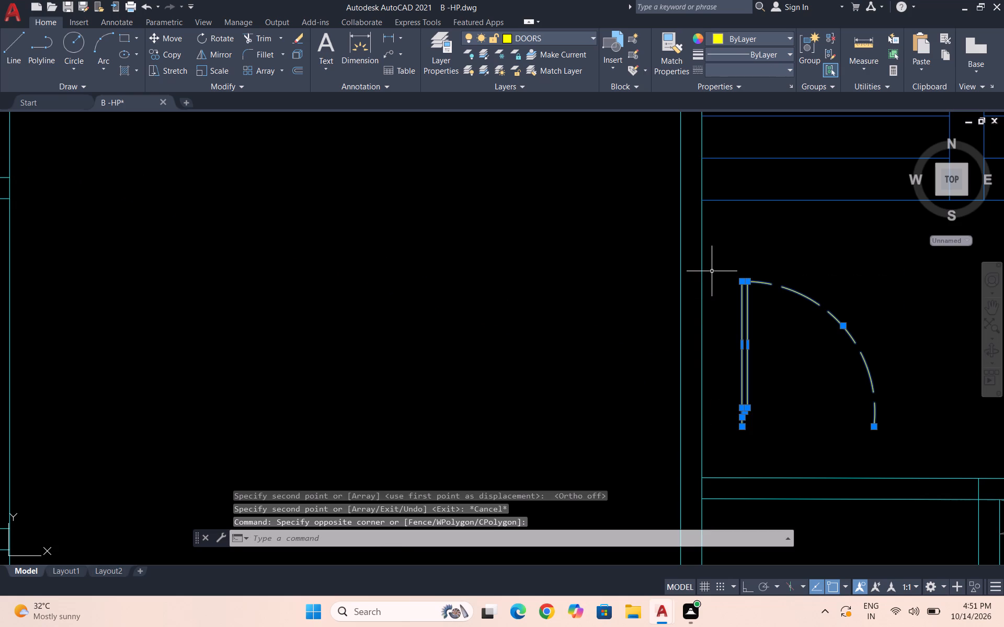
{"action": "key", "text": "m"}
{"action": "key", "text": "Return"}
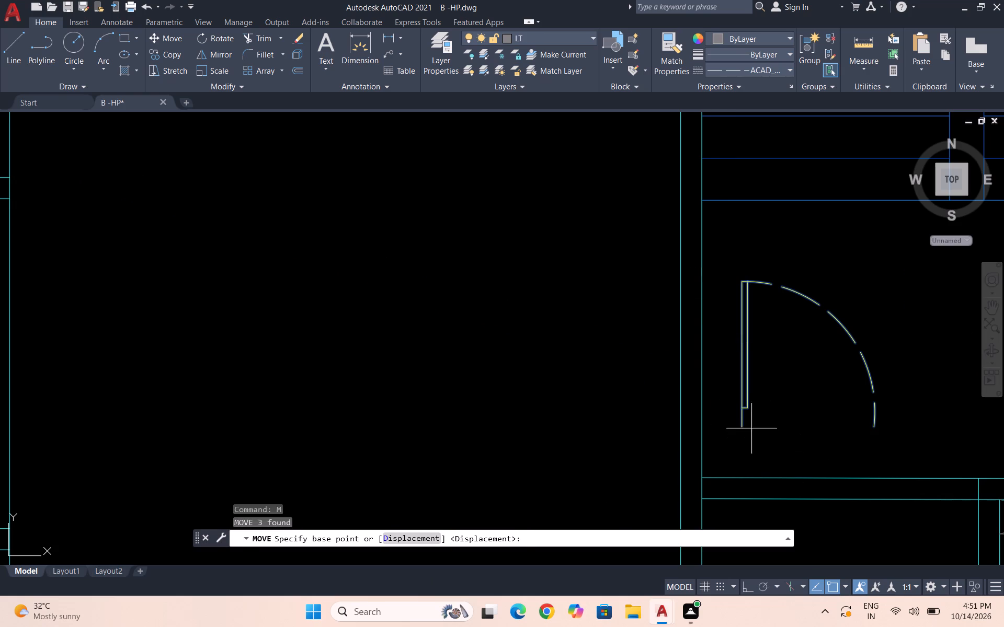
{"action": "left_click", "coordinate": [745, 424]}
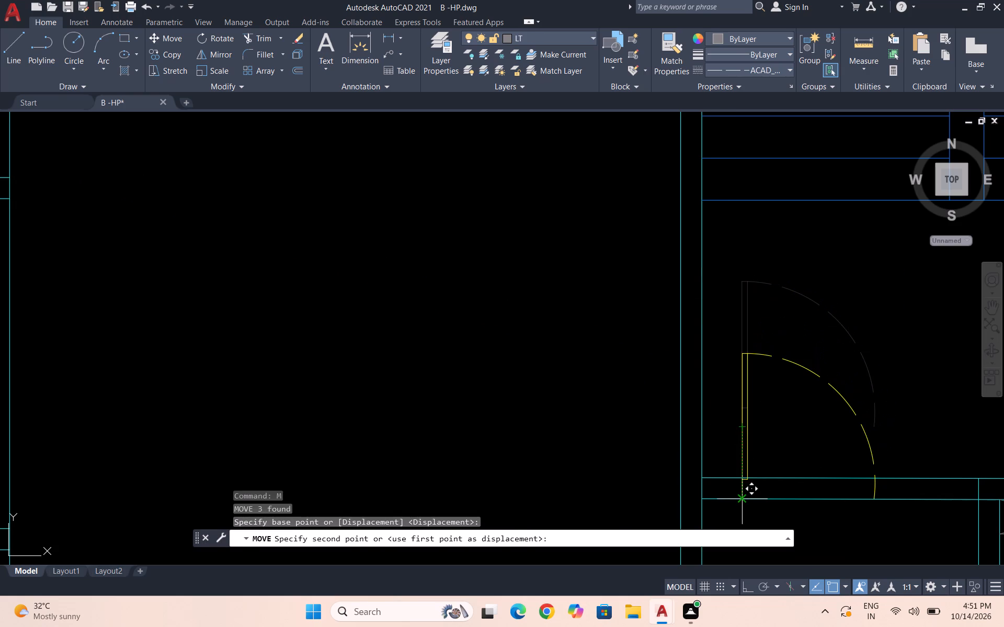
{"action": "left_click", "coordinate": [744, 498]}
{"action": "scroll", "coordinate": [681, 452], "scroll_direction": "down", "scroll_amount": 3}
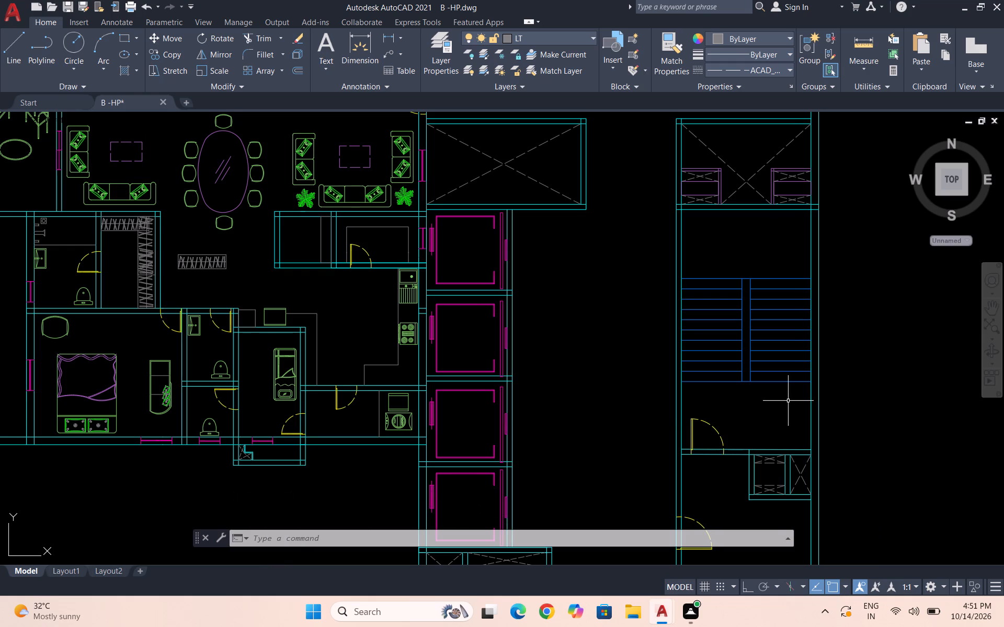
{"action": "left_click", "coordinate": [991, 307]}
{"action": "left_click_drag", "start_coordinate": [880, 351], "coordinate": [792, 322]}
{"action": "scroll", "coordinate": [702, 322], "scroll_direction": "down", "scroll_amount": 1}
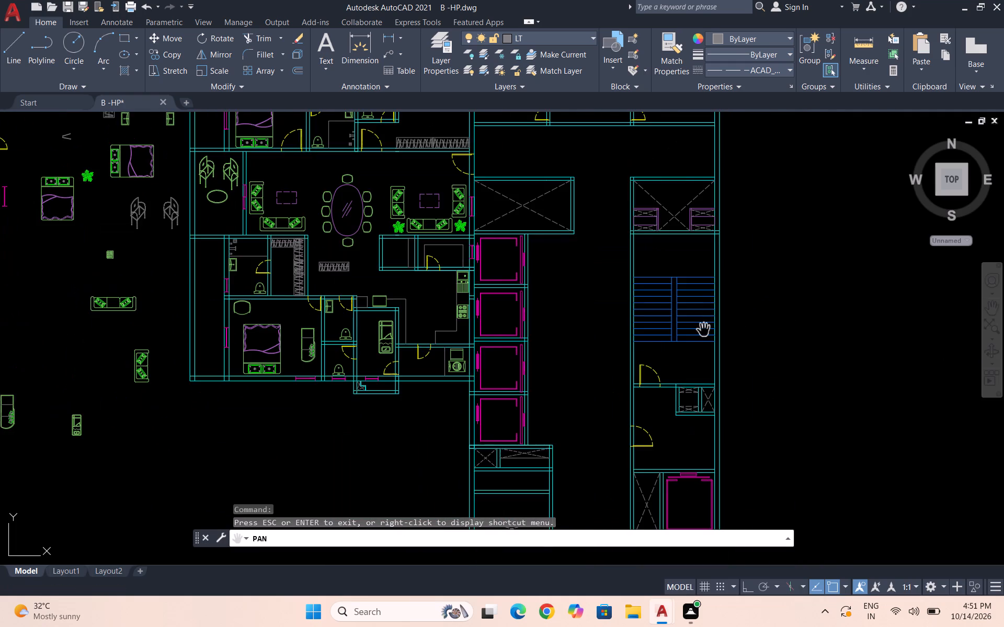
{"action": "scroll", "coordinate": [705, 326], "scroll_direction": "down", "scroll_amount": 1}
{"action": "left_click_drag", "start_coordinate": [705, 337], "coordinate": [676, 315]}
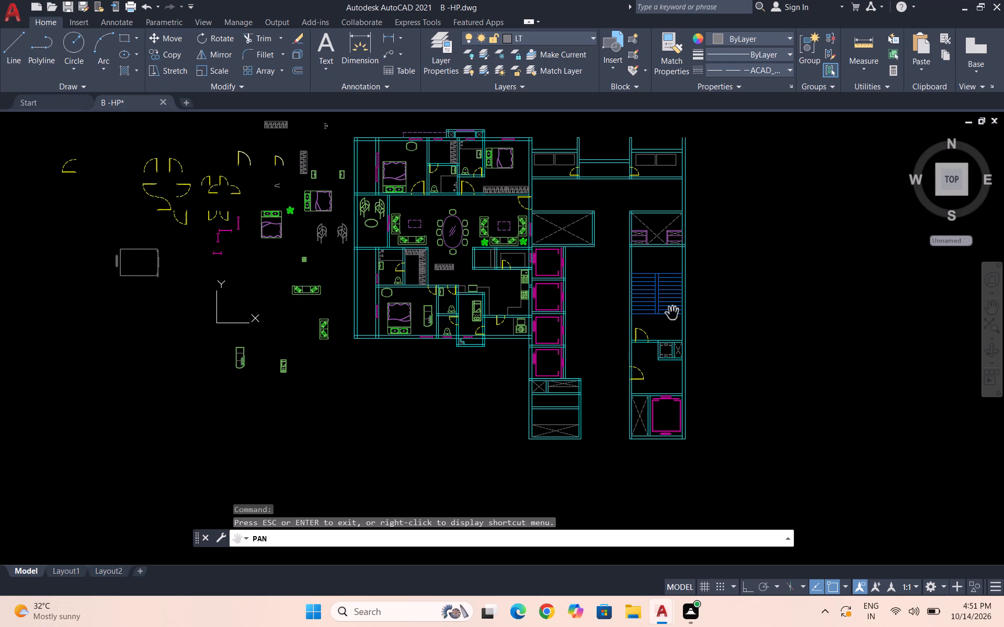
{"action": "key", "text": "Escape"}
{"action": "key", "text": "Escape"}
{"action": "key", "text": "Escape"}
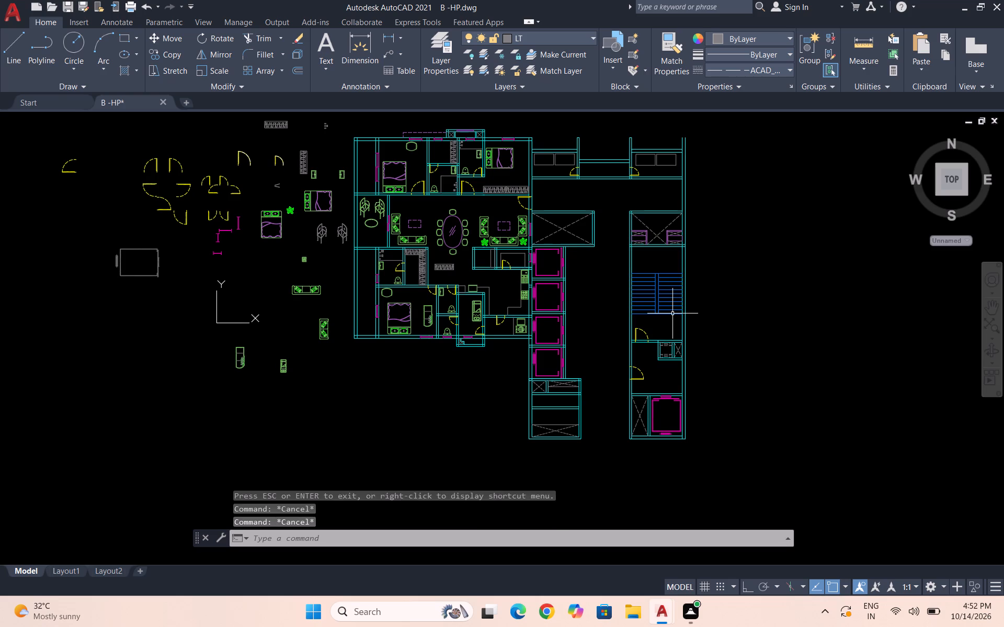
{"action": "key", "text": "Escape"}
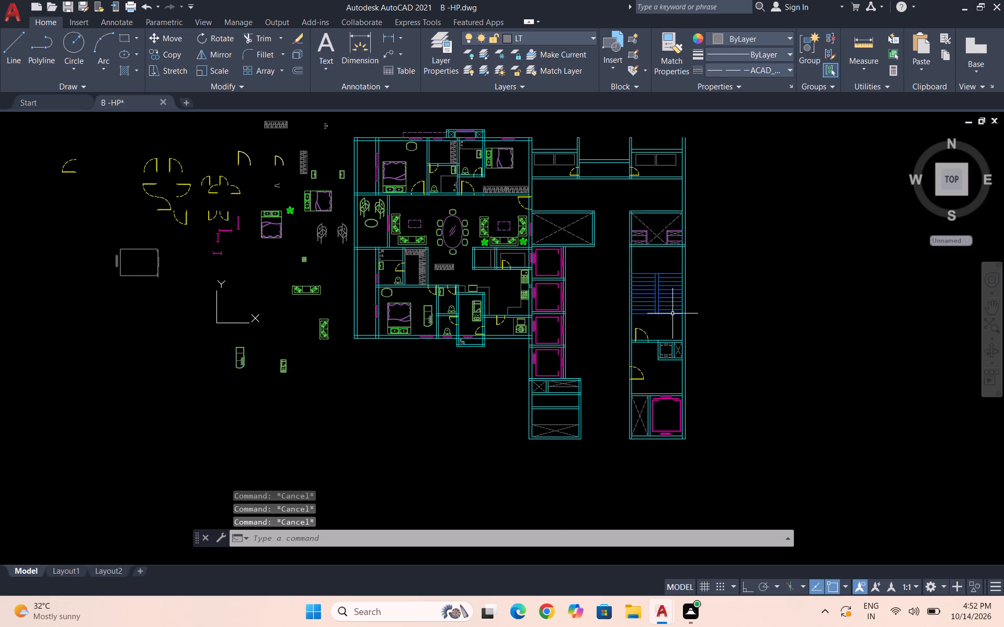
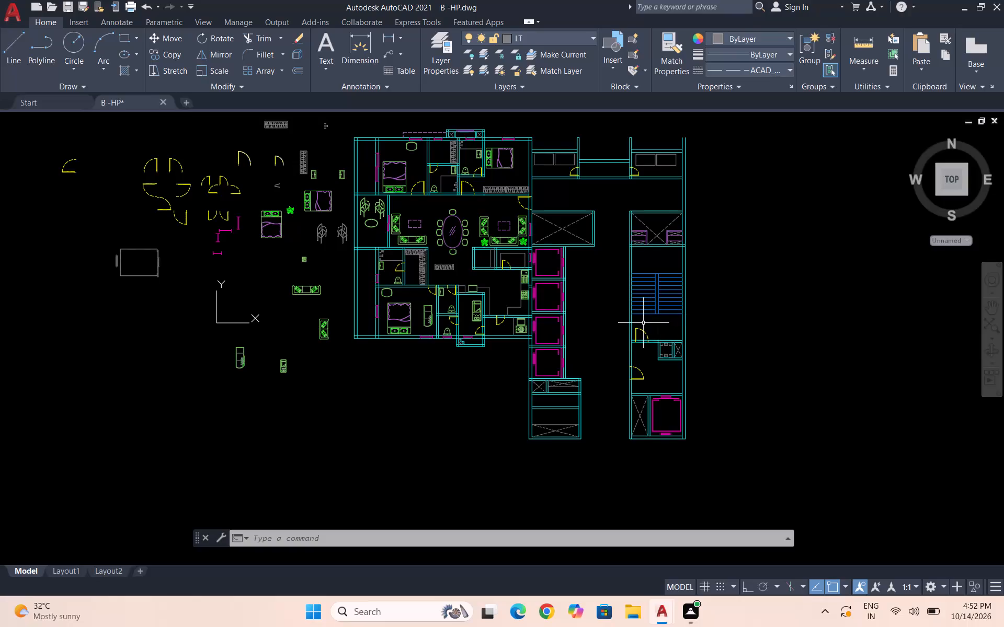
Look over the apartment's rooms and the adjoining lift and staircase core.
{"action": "key", "text": "Escape"}
{"action": "scroll", "coordinate": [393, 135], "scroll_direction": "up", "scroll_amount": 1}
{"action": "scroll", "coordinate": [405, 186], "scroll_direction": "up", "scroll_amount": 1}
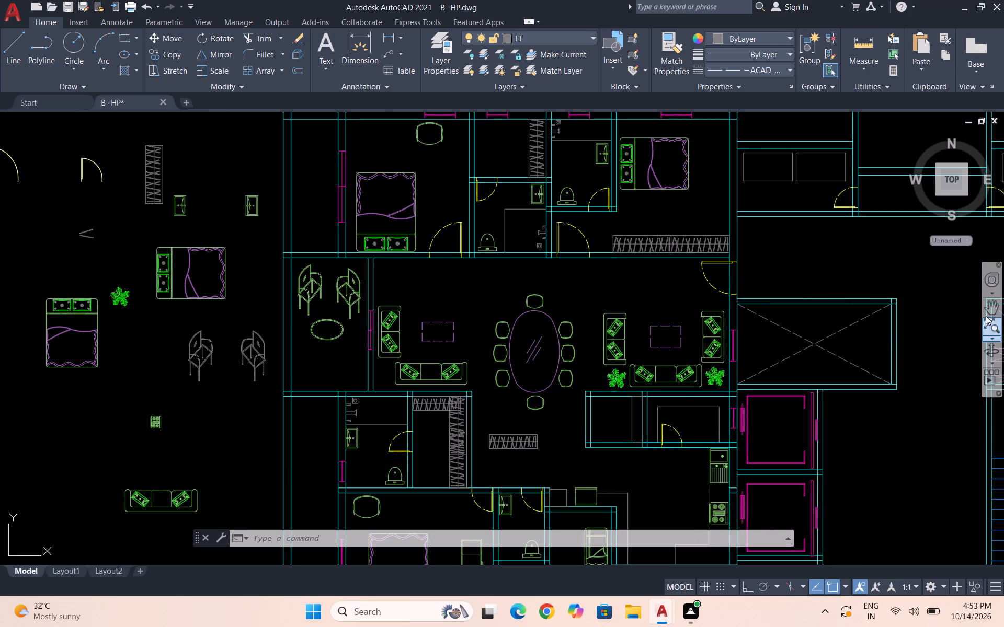
{"action": "left_click", "coordinate": [993, 306]}
{"action": "left_click_drag", "start_coordinate": [731, 316], "coordinate": [688, 422]}
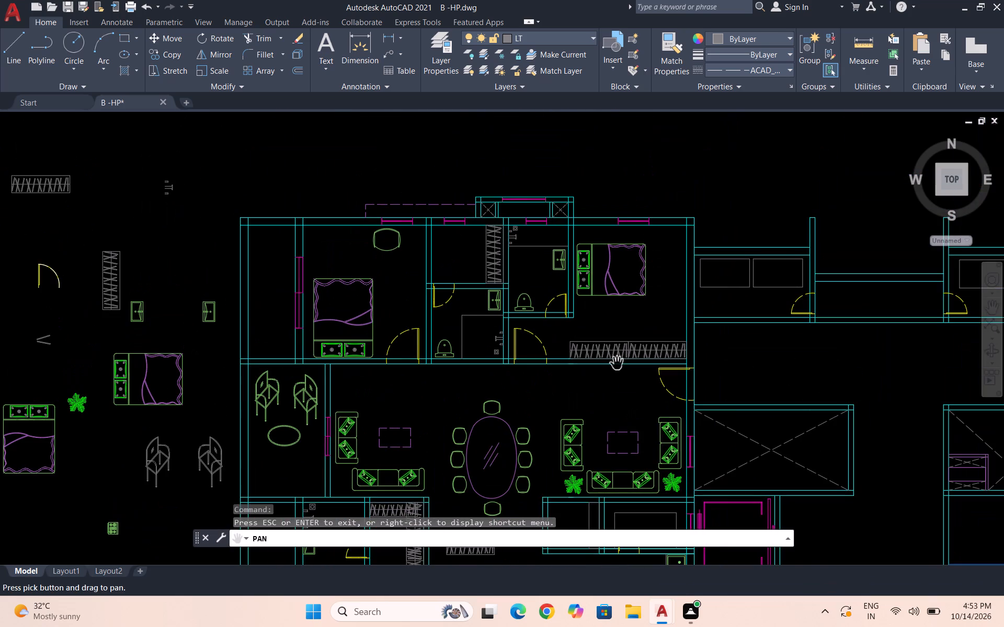
{"action": "left_click_drag", "start_coordinate": [625, 378], "coordinate": [507, 267]}
{"action": "left_click_drag", "start_coordinate": [659, 412], "coordinate": [515, 305]}
{"action": "left_click_drag", "start_coordinate": [646, 398], "coordinate": [578, 325]}
{"action": "scroll", "coordinate": [588, 304], "scroll_direction": "down", "scroll_amount": 1}
{"action": "left_click_drag", "start_coordinate": [609, 375], "coordinate": [600, 308]}
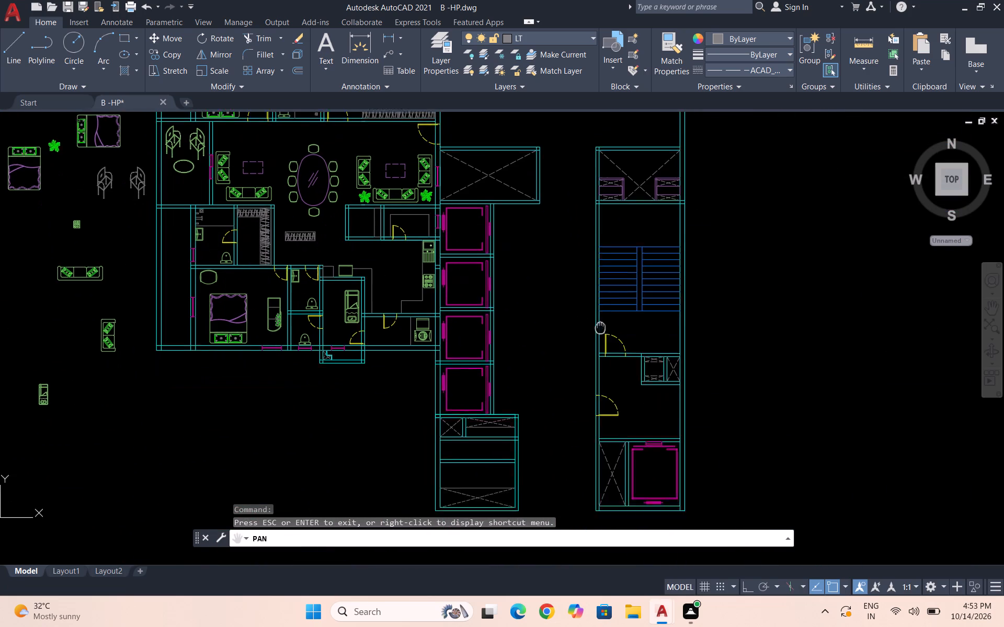
Draw a three-sided dashed walking line through both stair flights and across the upper landing, with vertical legs about 13'-9" long.
{"action": "left_click_drag", "start_coordinate": [600, 308], "coordinate": [603, 285]}
{"action": "left_click_drag", "start_coordinate": [637, 336], "coordinate": [622, 314]}
{"action": "left_click_drag", "start_coordinate": [668, 238], "coordinate": [625, 341]}
{"action": "scroll", "coordinate": [610, 285], "scroll_direction": "up", "scroll_amount": 1}
{"action": "scroll", "coordinate": [613, 347], "scroll_direction": "up", "scroll_amount": 1}
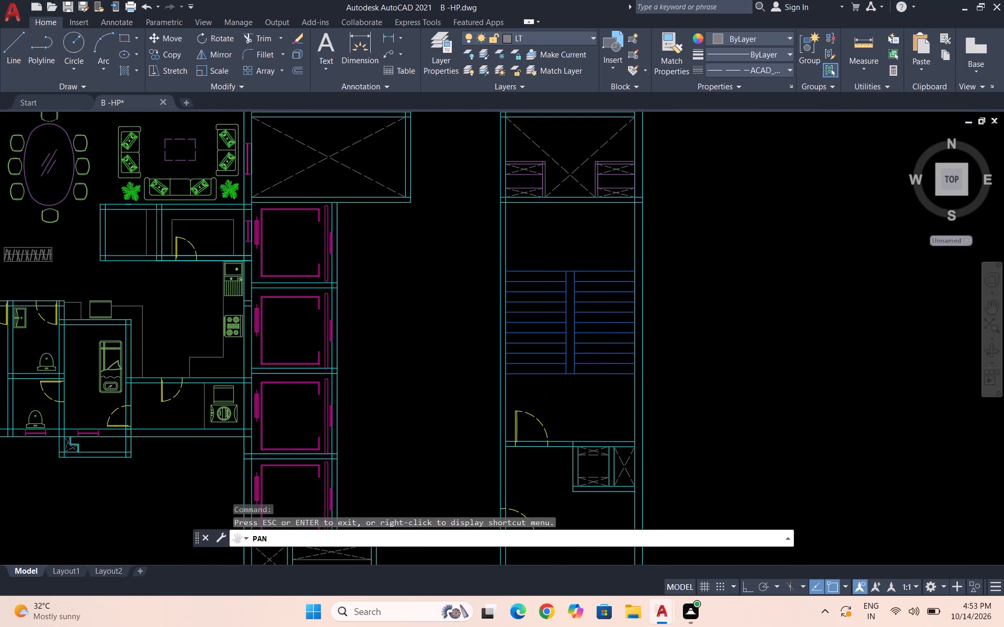
{"action": "key", "text": "Escape"}
{"action": "key", "text": "l"}
{"action": "key", "text": "Return"}
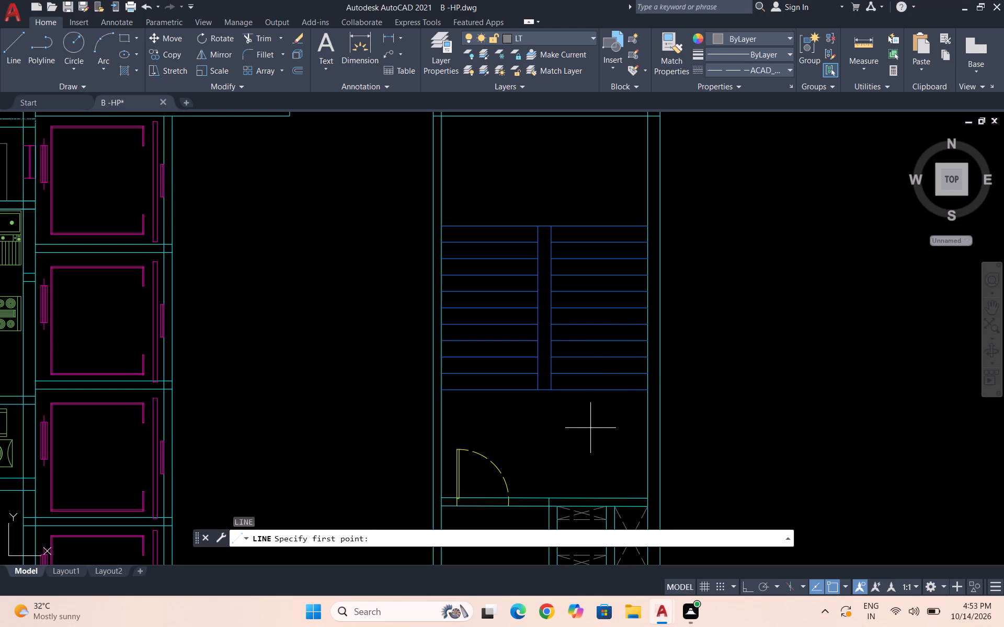
{"action": "left_click", "coordinate": [601, 403]}
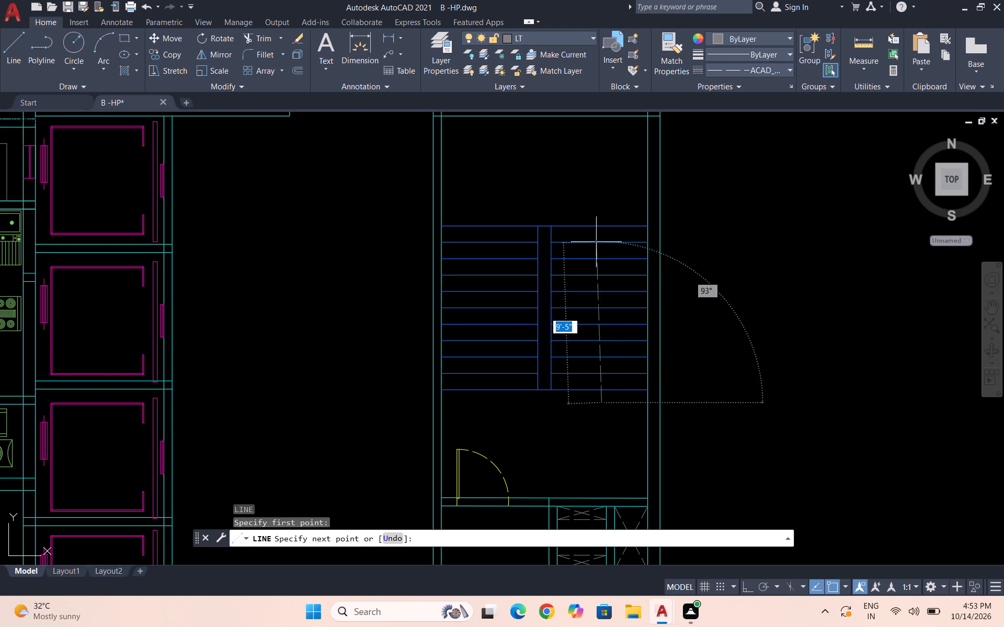
{"action": "key", "text": "F8"}
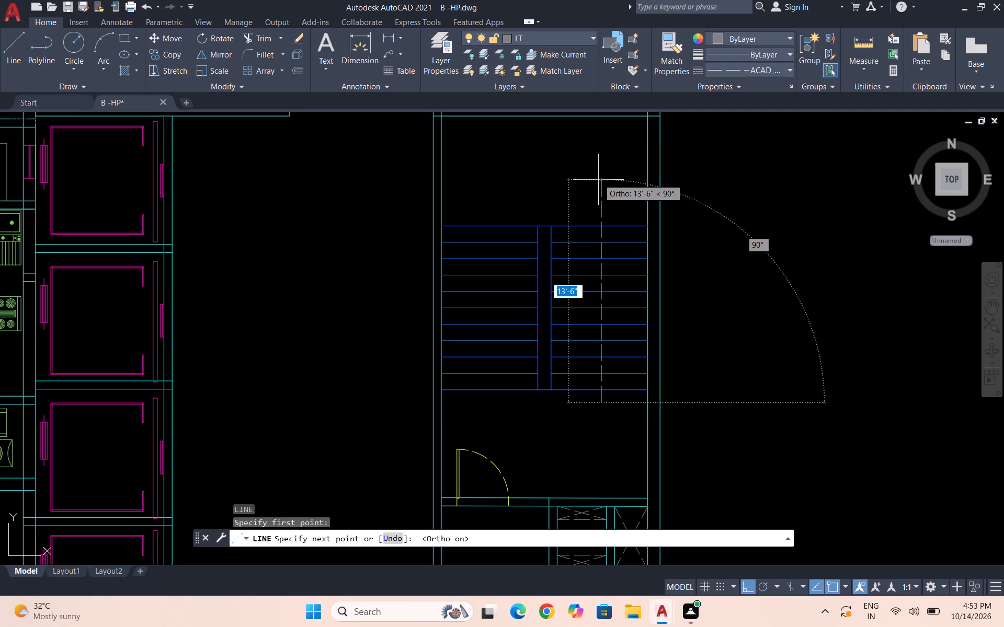
{"action": "left_click", "coordinate": [598, 177]}
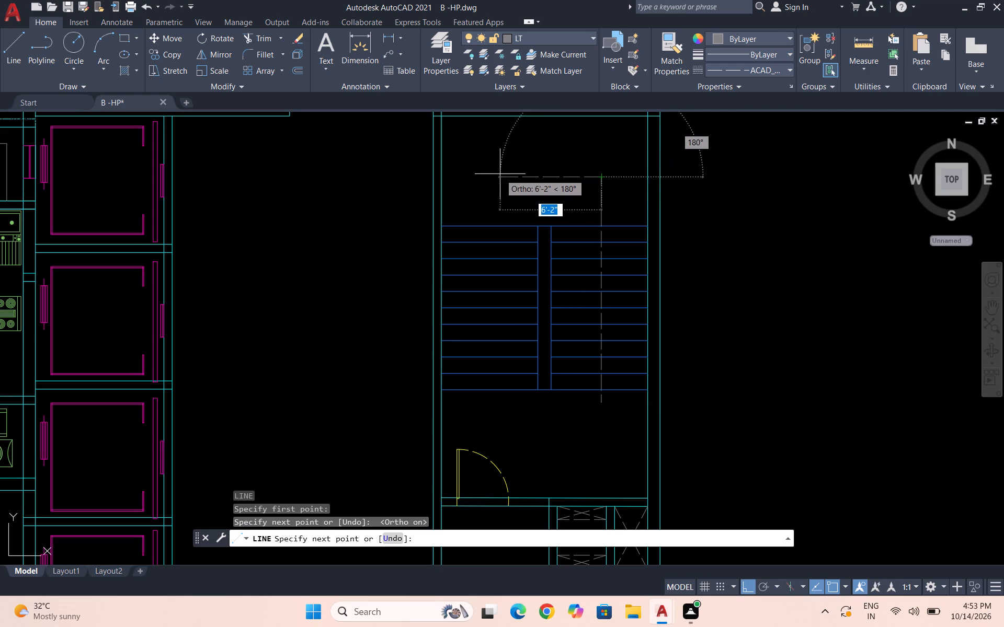
{"action": "left_click", "coordinate": [488, 178]}
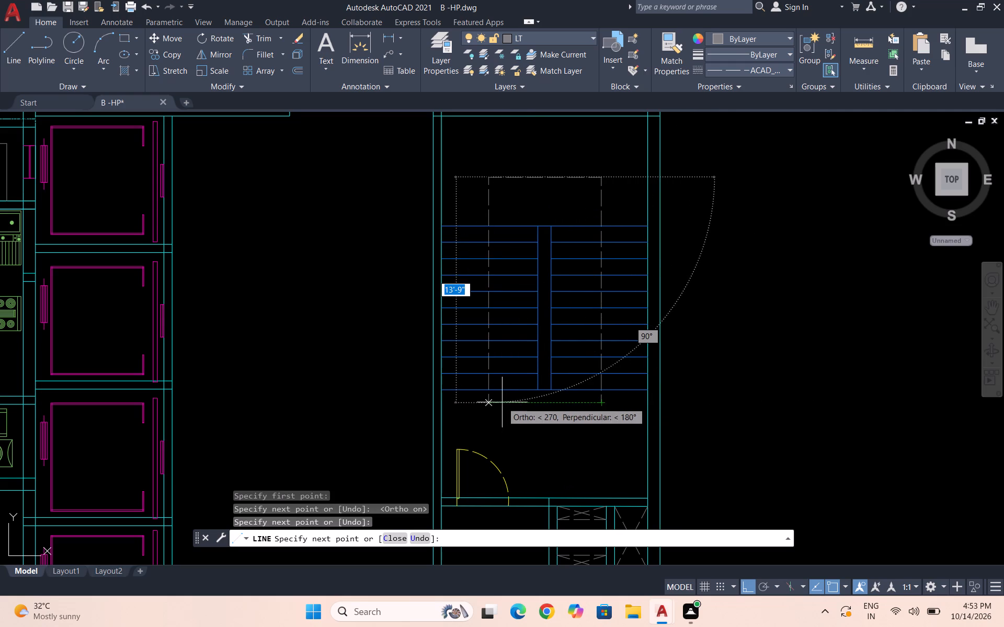
{"action": "left_click", "coordinate": [492, 402]}
{"action": "key", "text": "Escape"}
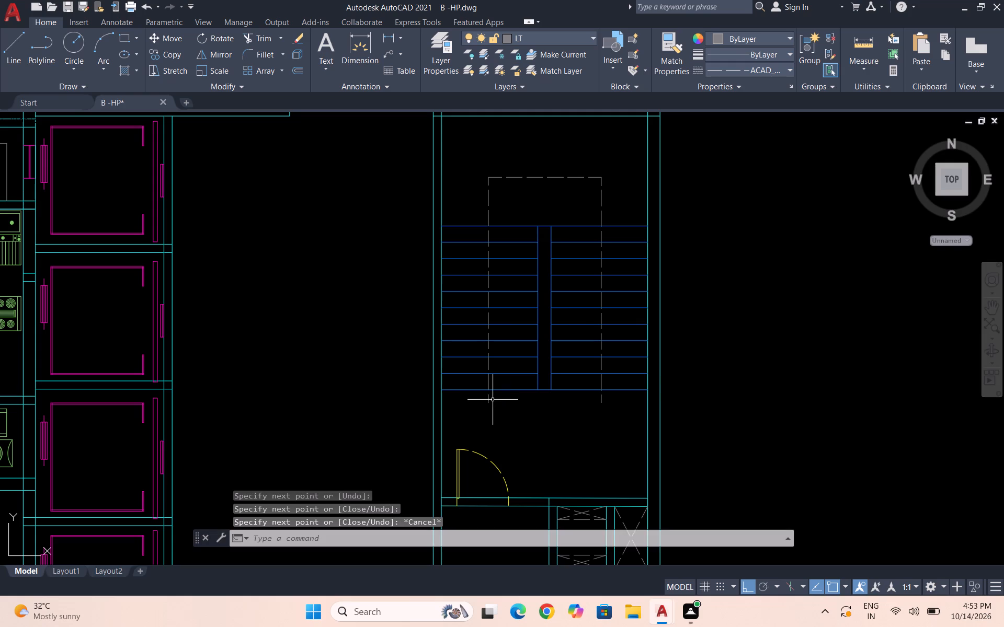
Draw a slanted arrowhead line about 1'-1" long down and right from where the right flight's walking line meets its top tread line.
{"action": "key", "text": "l"}
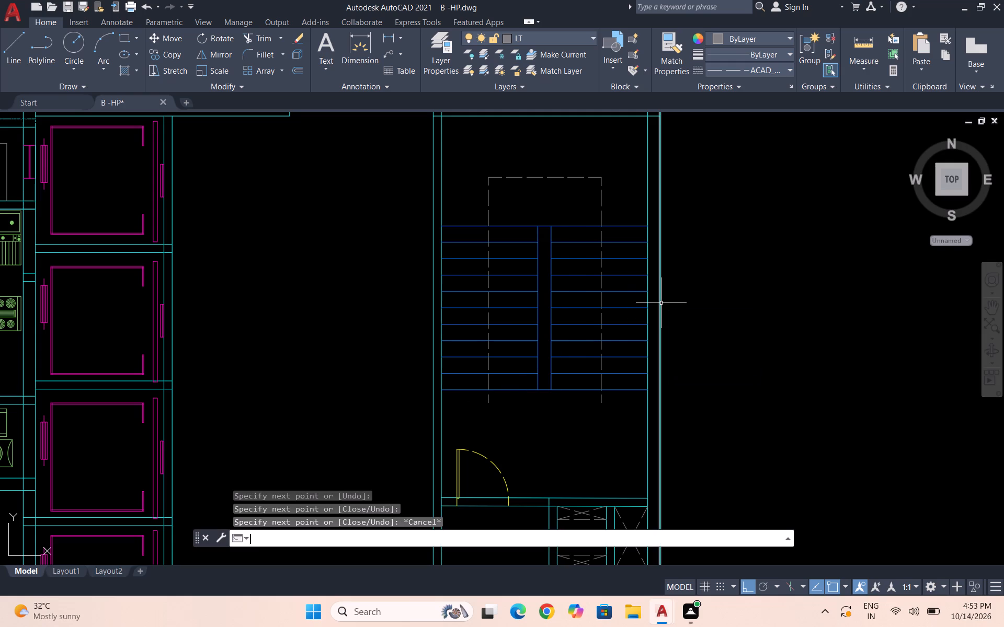
{"action": "key", "text": "Return"}
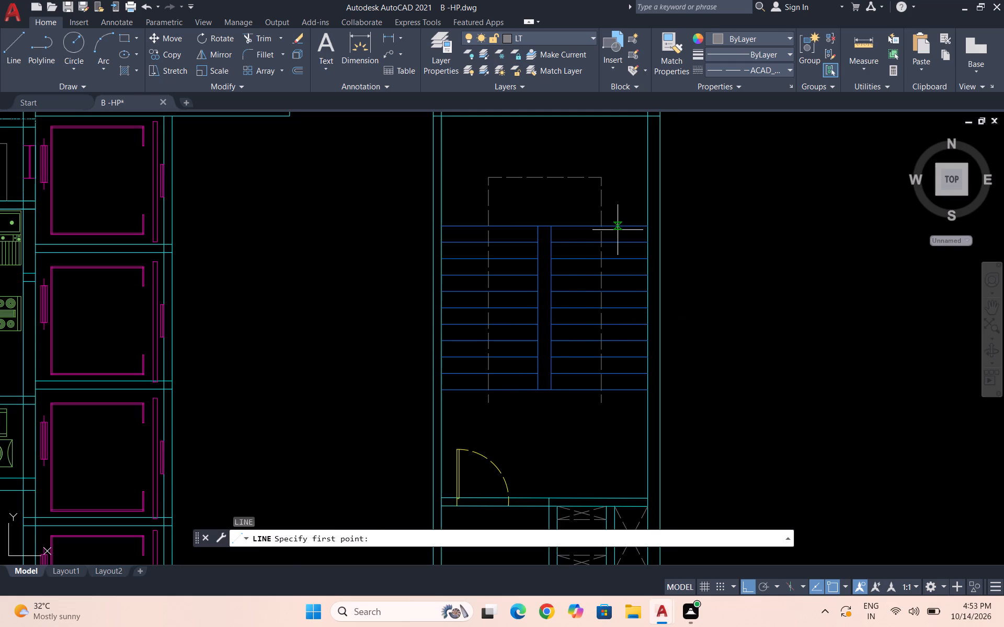
{"action": "scroll", "coordinate": [614, 223], "scroll_direction": "up", "scroll_amount": 2}
{"action": "left_click", "coordinate": [584, 232]}
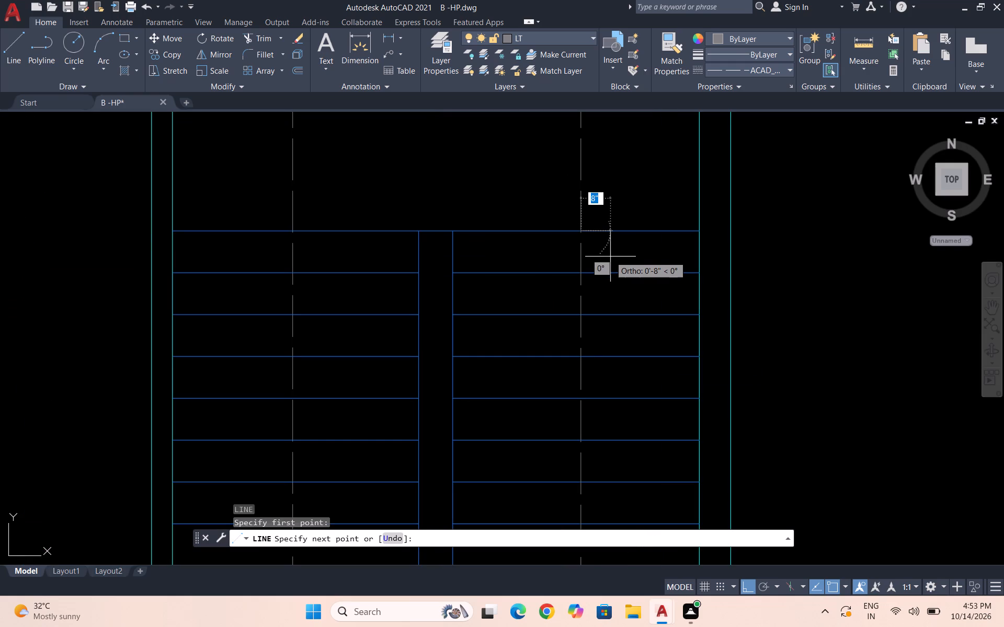
{"action": "key", "text": "F8"}
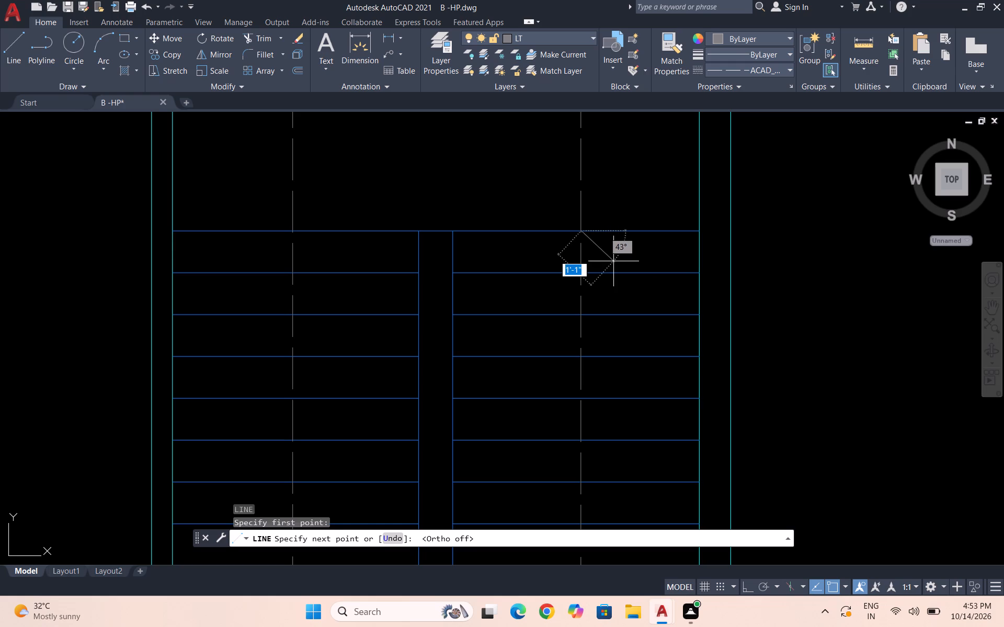
{"action": "left_click", "coordinate": [613, 261]}
{"action": "key", "text": "Escape"}
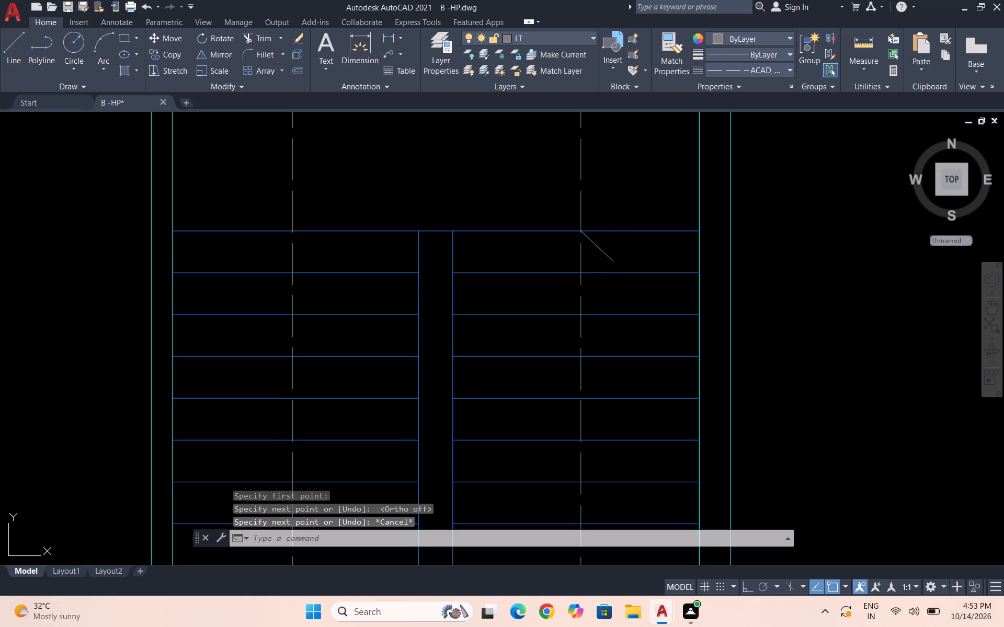
Mirror the slanted line about the right flight's walking line, keeping the original, to complete the upward arrowhead.
{"action": "left_click", "coordinate": [607, 253]}
{"action": "type", "text": "mi"}
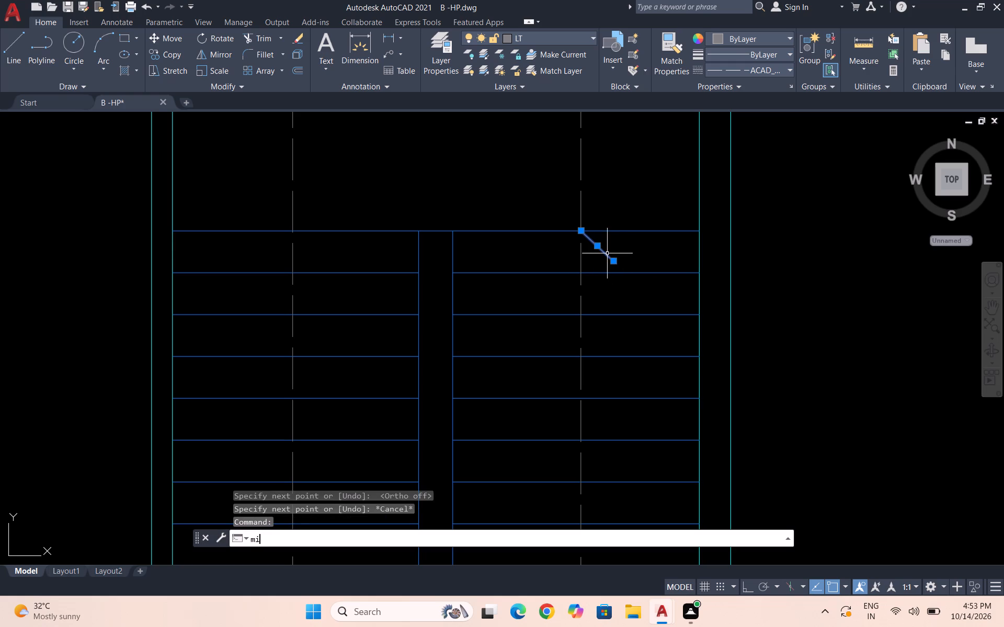
{"action": "key", "text": "Return"}
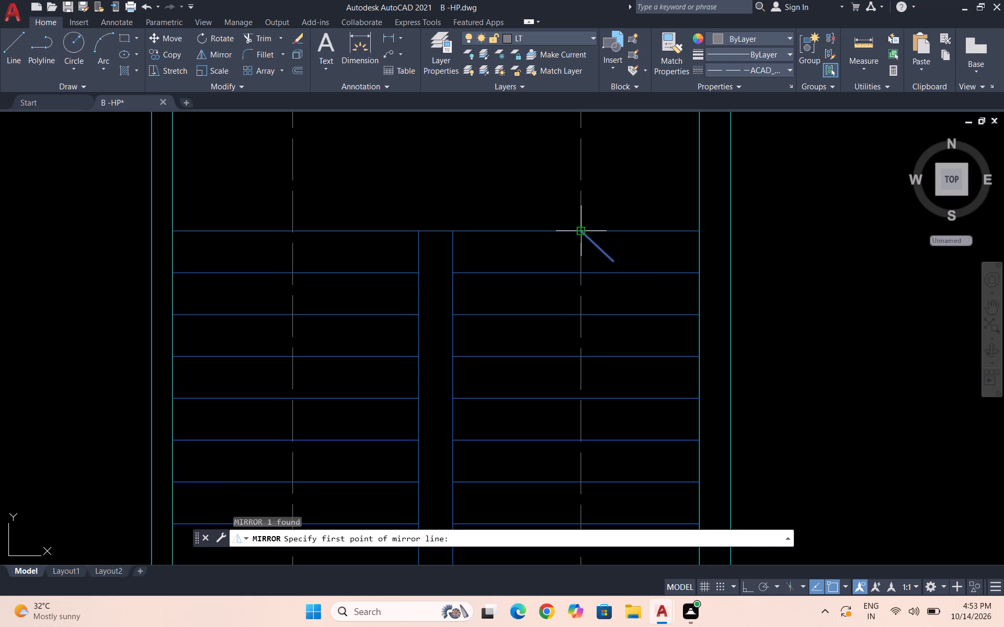
{"action": "left_click", "coordinate": [580, 234]}
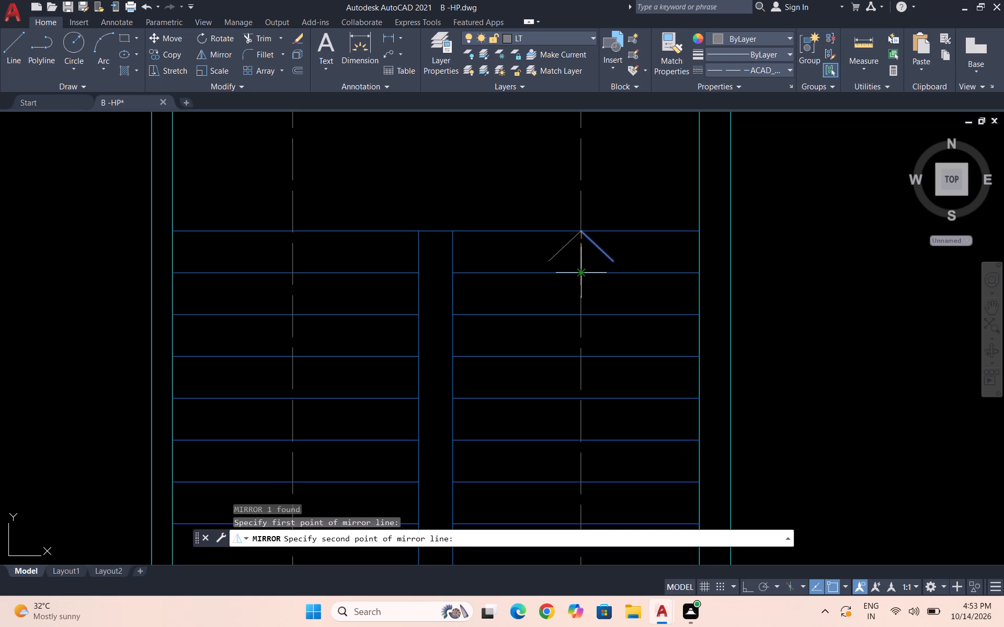
{"action": "left_click", "coordinate": [583, 270]}
{"action": "key", "text": "space"}
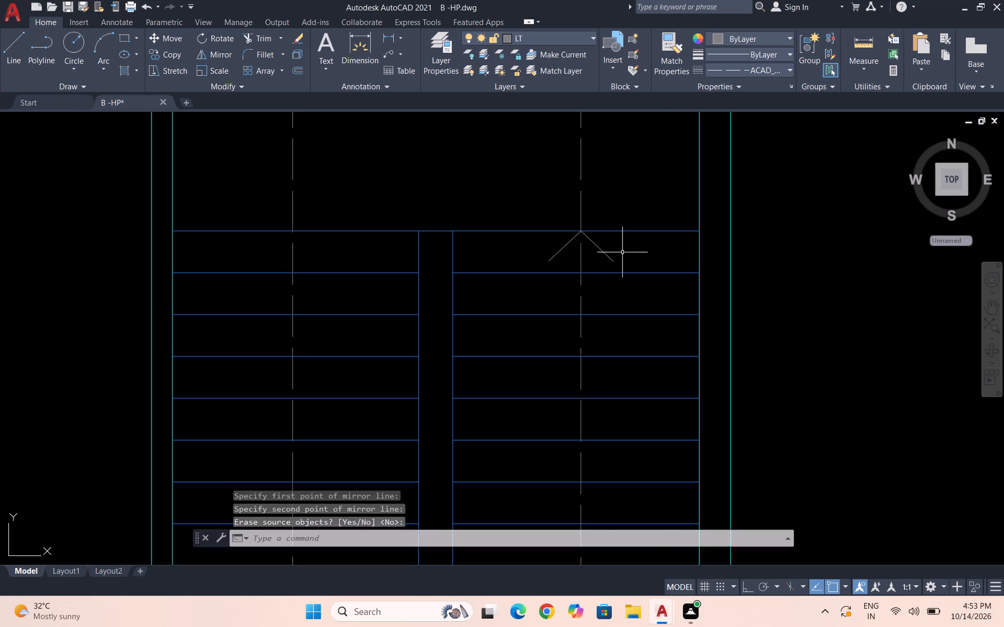
Draw a short slanted line up and right from the left flight's walking line at a tread line about midway down the flight.
{"action": "scroll", "coordinate": [597, 268], "scroll_direction": "down", "scroll_amount": 1}
{"action": "key", "text": "l"}
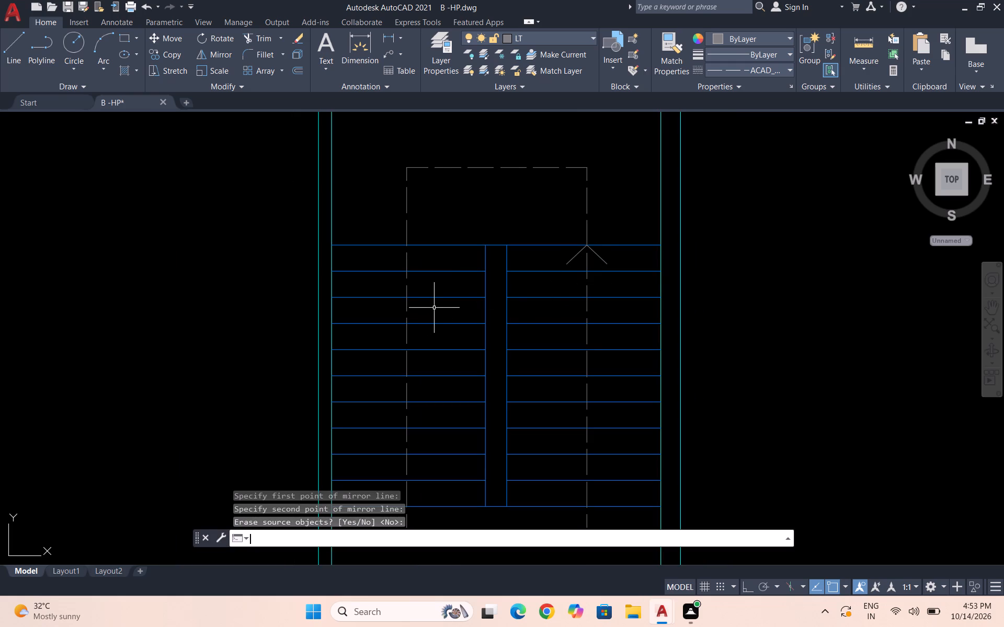
{"action": "key", "text": "Return"}
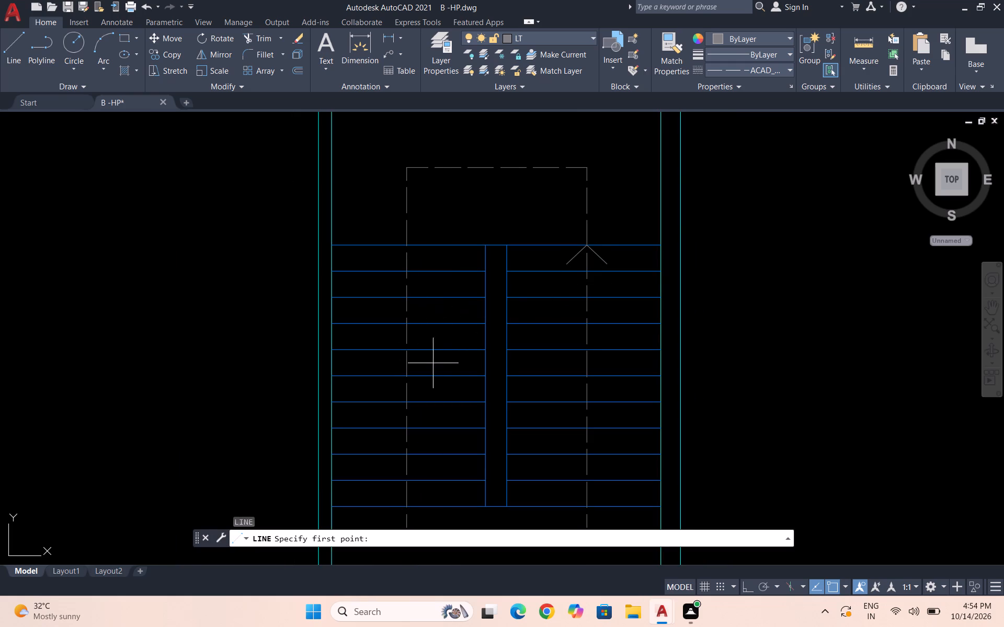
{"action": "scroll", "coordinate": [419, 382], "scroll_direction": "up", "scroll_amount": 3}
{"action": "left_click", "coordinate": [362, 358]}
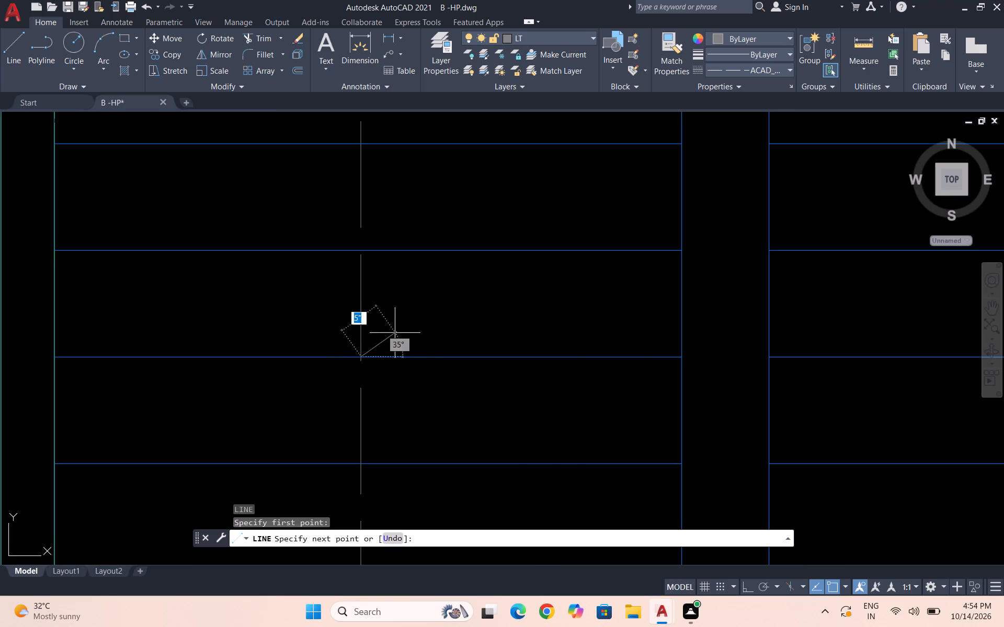
{"action": "left_click", "coordinate": [421, 300]}
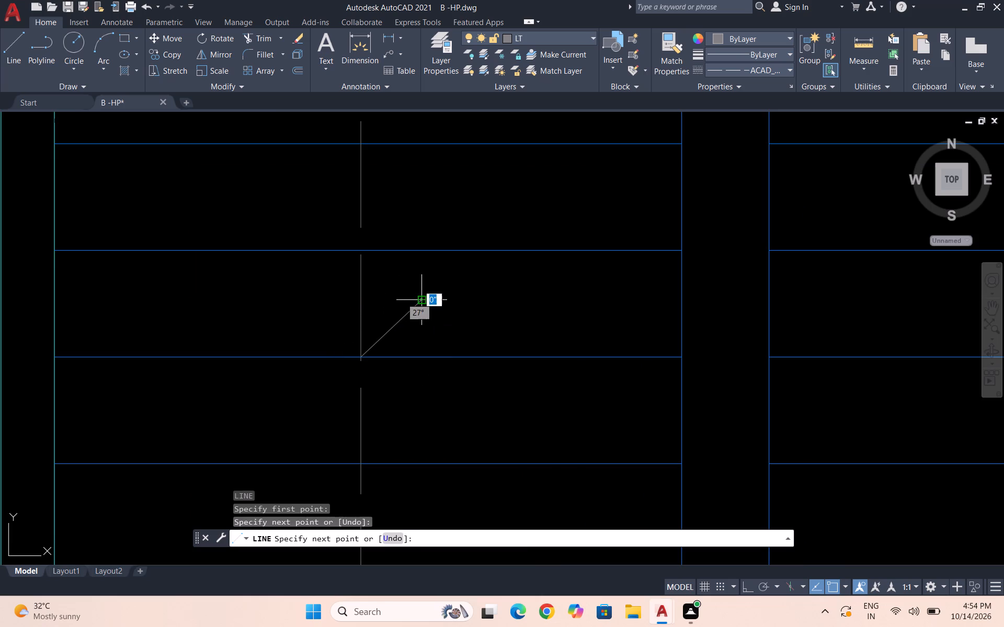
{"action": "key", "text": "grave"}
{"action": "key", "text": "Escape"}
{"action": "key", "text": "Escape"}
Mirror the new slanted line about the left flight's walking line, keeping the original, to form a downward arrowhead.
{"action": "left_click_drag", "start_coordinate": [431, 329], "coordinate": [425, 322]}
{"action": "left_click", "coordinate": [404, 298]}
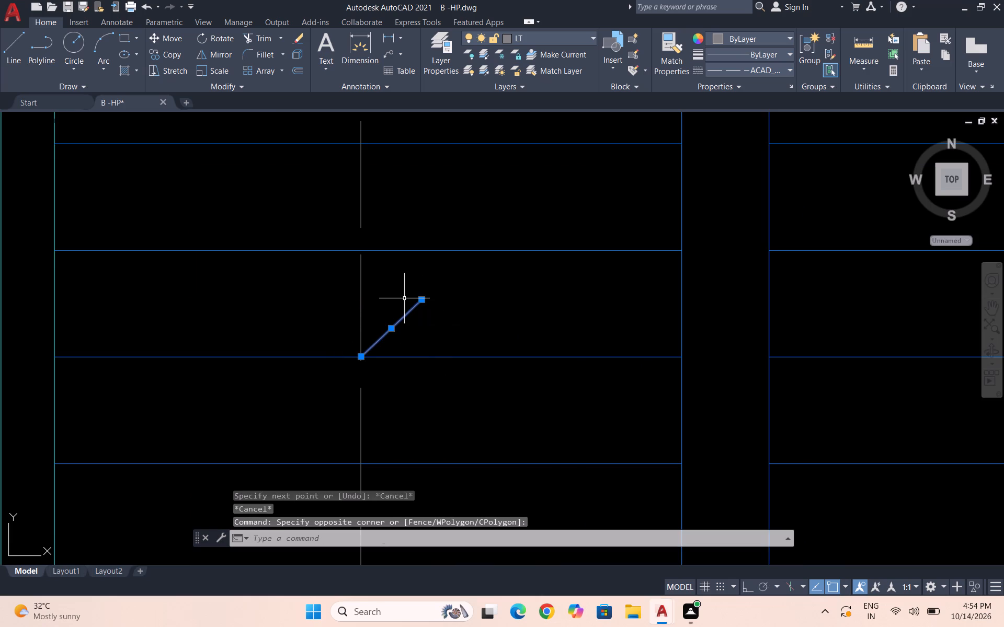
{"action": "type", "text": "mik"}
{"action": "key", "text": "Return"}
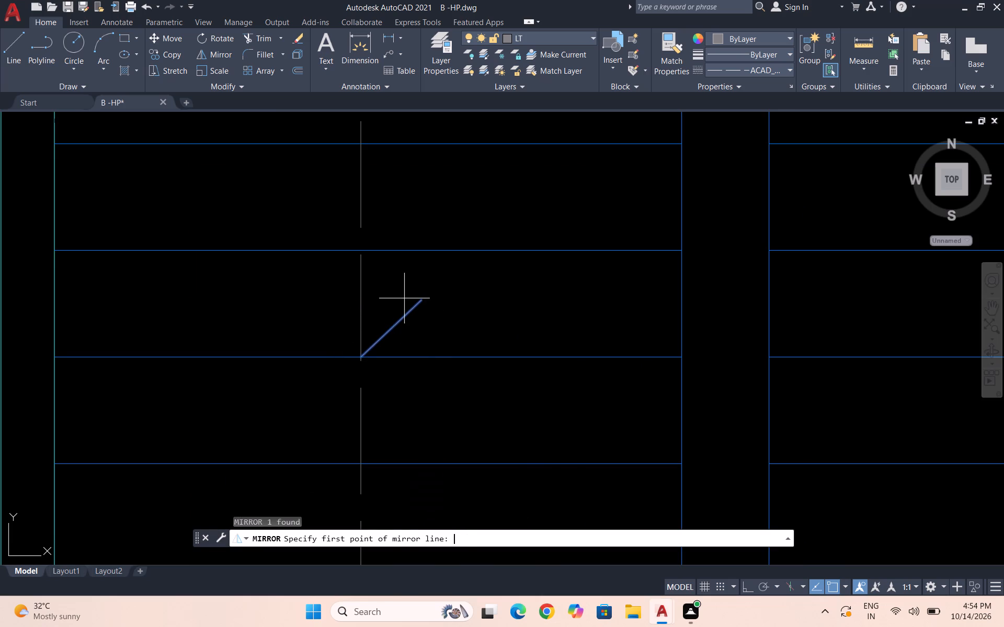
{"action": "left_click", "coordinate": [363, 357]}
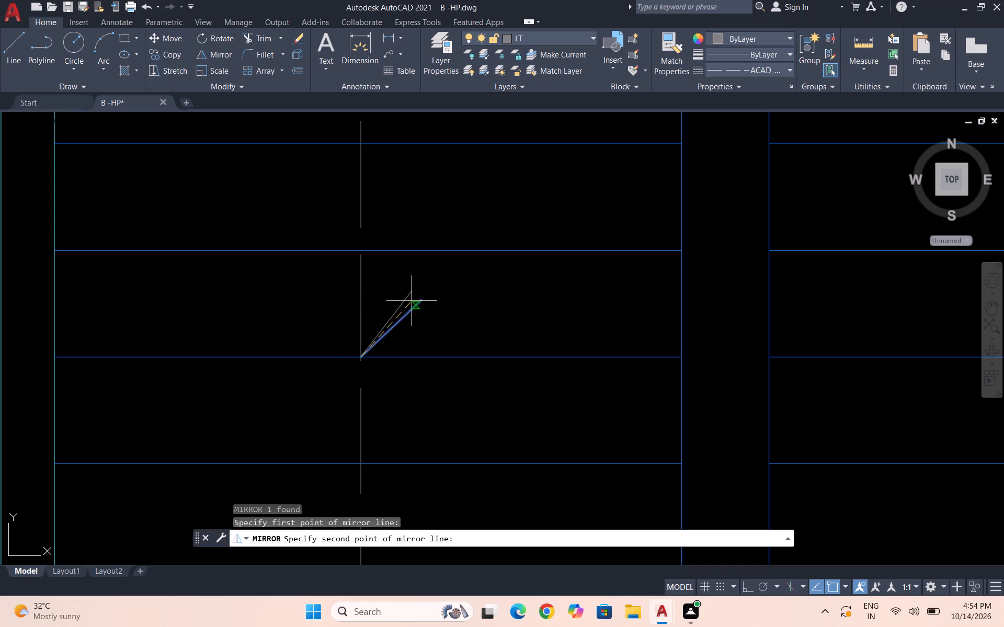
{"action": "left_click", "coordinate": [361, 299]}
{"action": "key", "text": "space"}
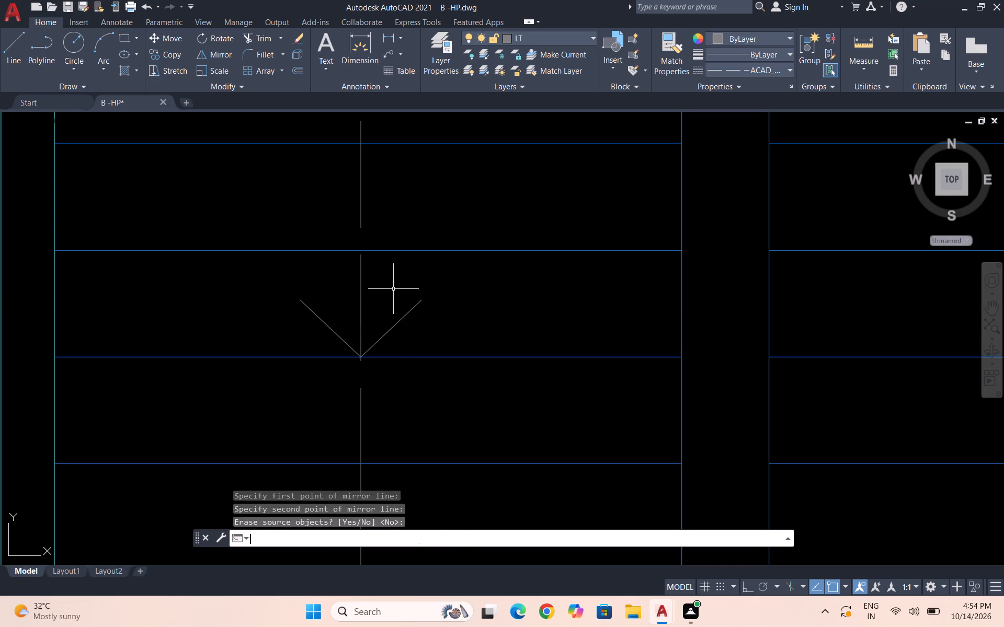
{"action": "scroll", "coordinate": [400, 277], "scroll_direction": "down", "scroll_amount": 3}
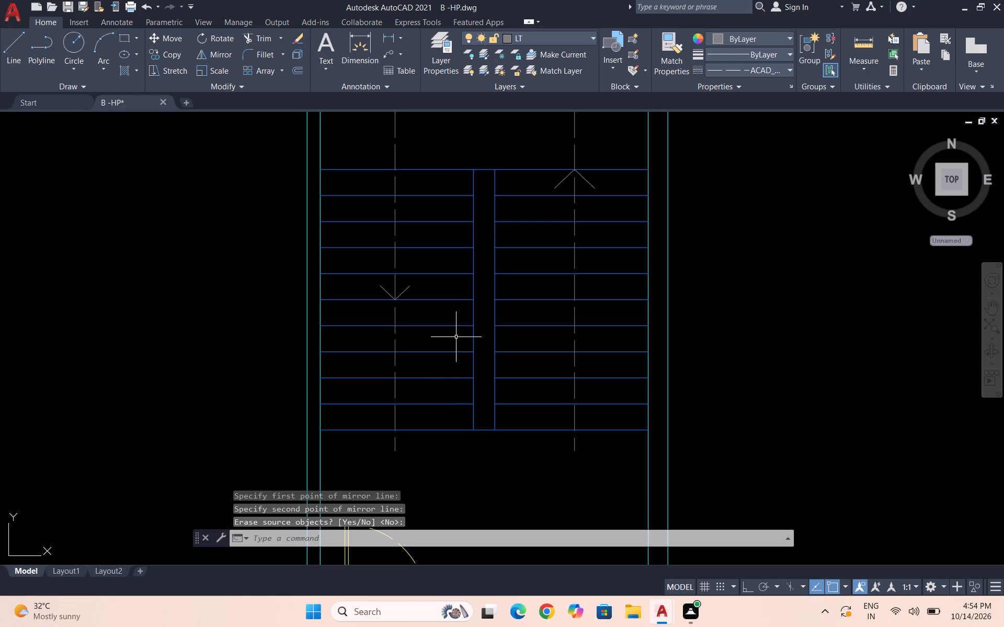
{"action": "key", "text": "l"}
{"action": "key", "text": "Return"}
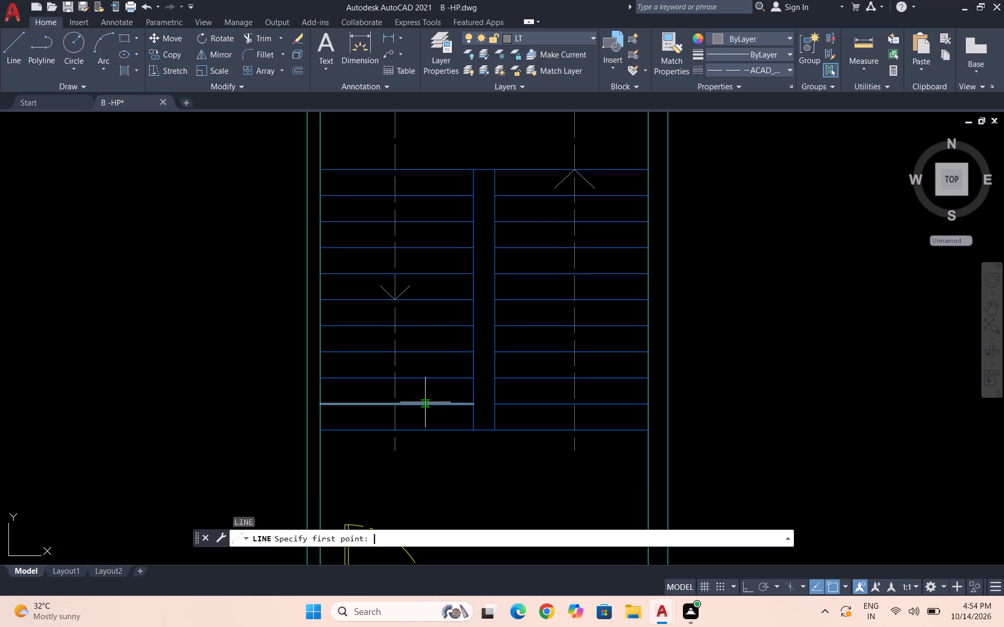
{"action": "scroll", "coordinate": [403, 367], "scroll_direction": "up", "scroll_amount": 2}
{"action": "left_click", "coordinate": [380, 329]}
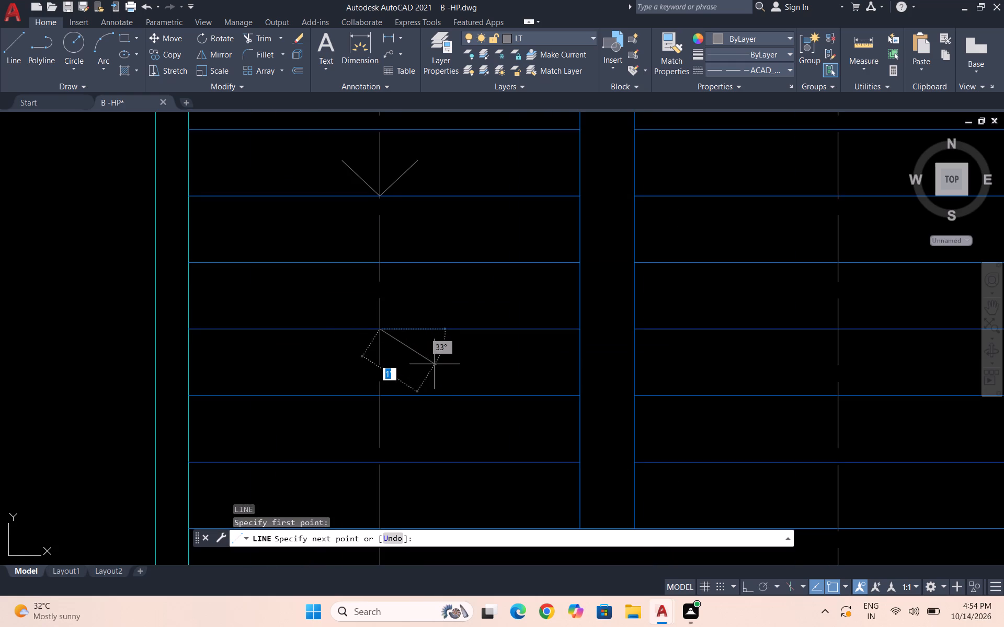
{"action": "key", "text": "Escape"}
Mirror the left flight's downward arrowhead about a horizontal line just below it, keeping the original, to create an upward arrowhead.
{"action": "left_click", "coordinate": [405, 171]}
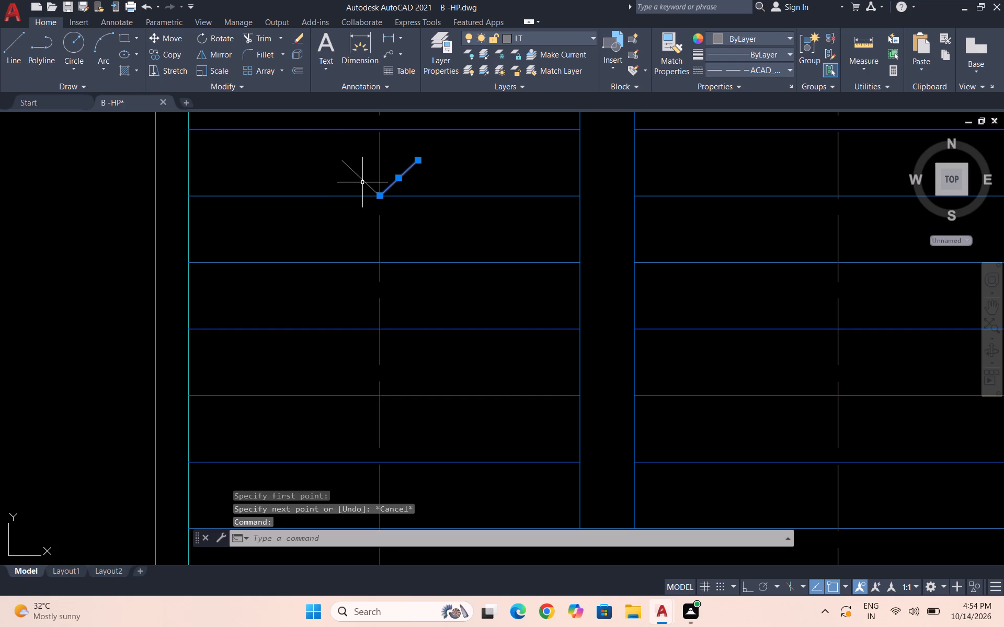
{"action": "left_click", "coordinate": [363, 182]}
{"action": "type", "text": "mi"}
{"action": "key", "text": "Return"}
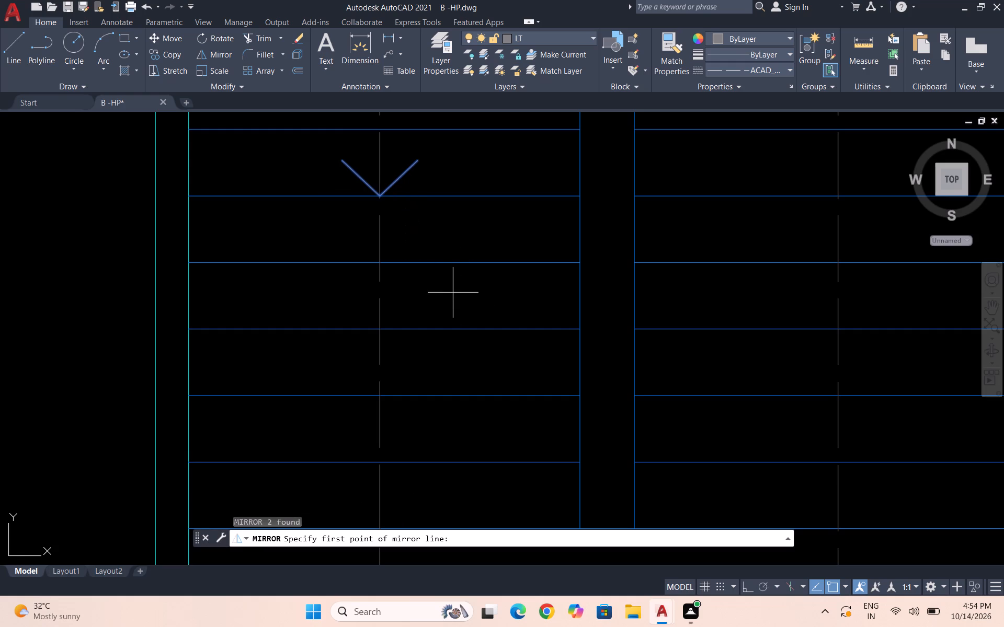
{"action": "left_click", "coordinate": [430, 284]}
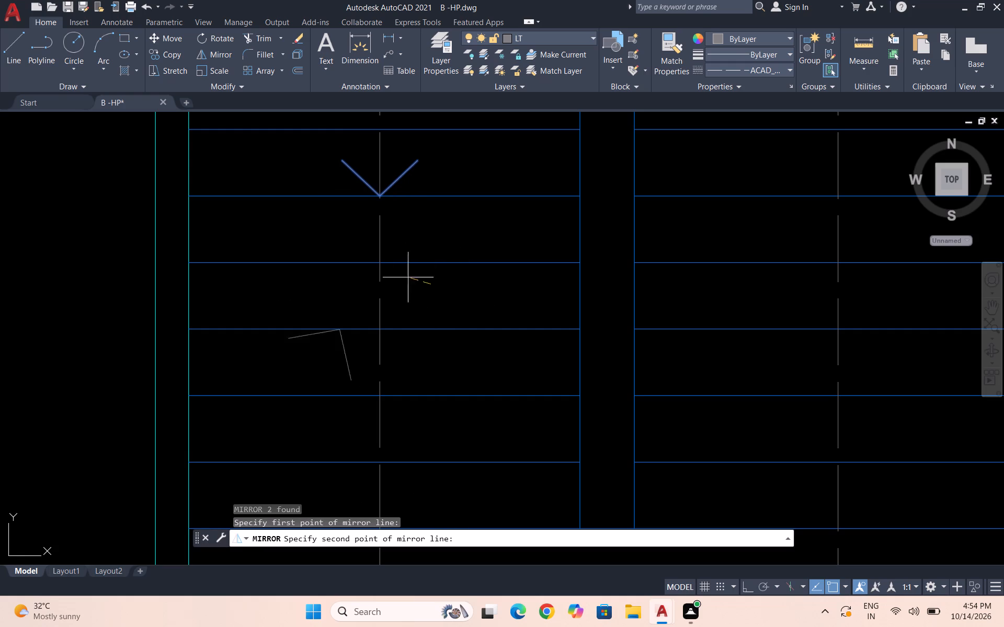
{"action": "left_click", "coordinate": [319, 285]}
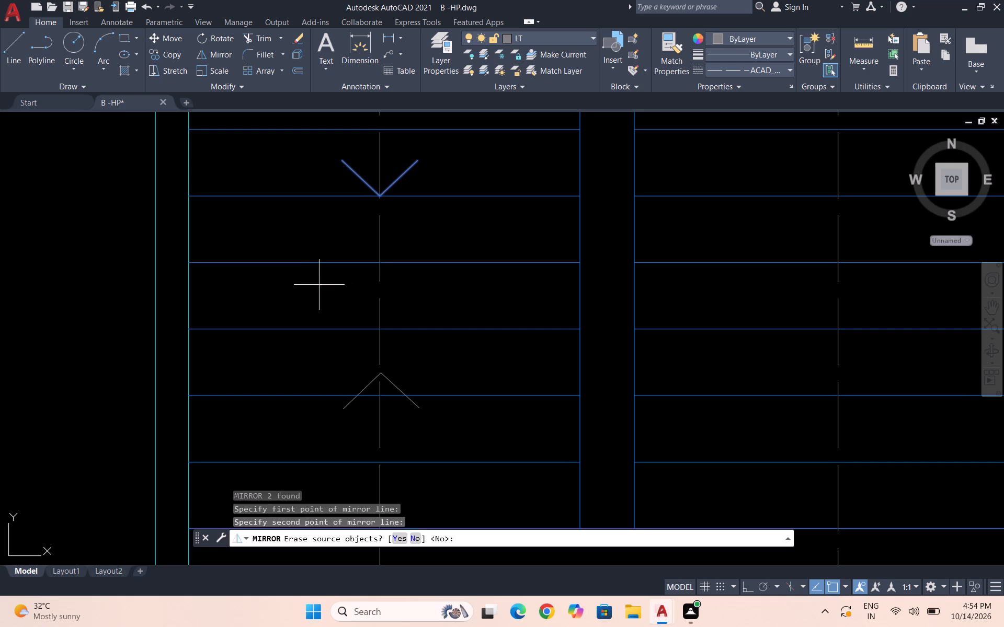
{"action": "left_click", "coordinate": [397, 387]}
{"action": "key", "text": "space"}
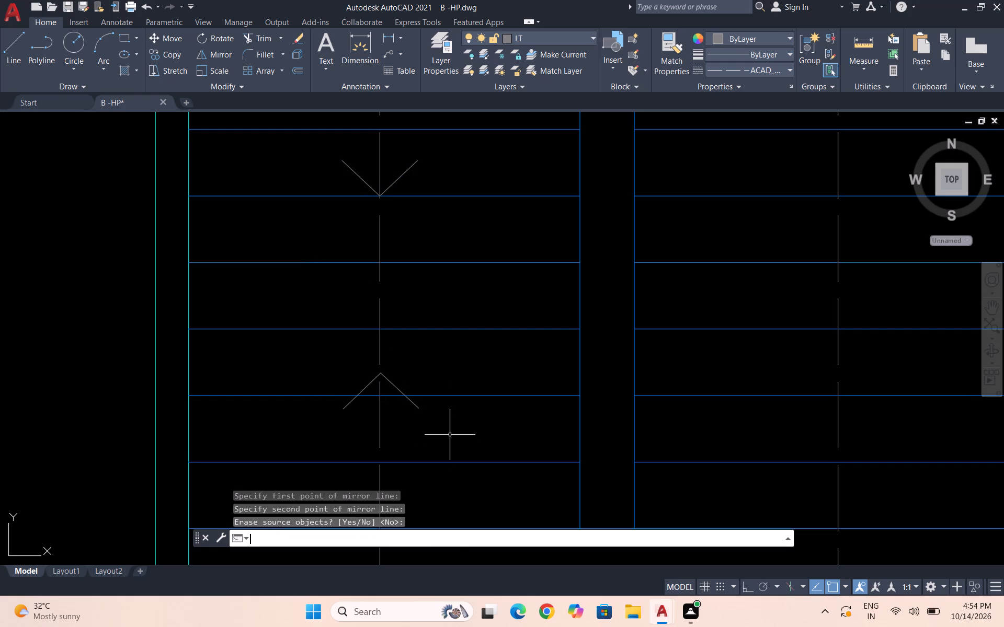
{"action": "key", "text": "Escape"}
Move the new upward arrowhead up along the left walking line so its tip sits on the nearest tread line above.
{"action": "scroll", "coordinate": [398, 396], "scroll_direction": "up", "scroll_amount": 1}
{"action": "left_click", "coordinate": [396, 381]}
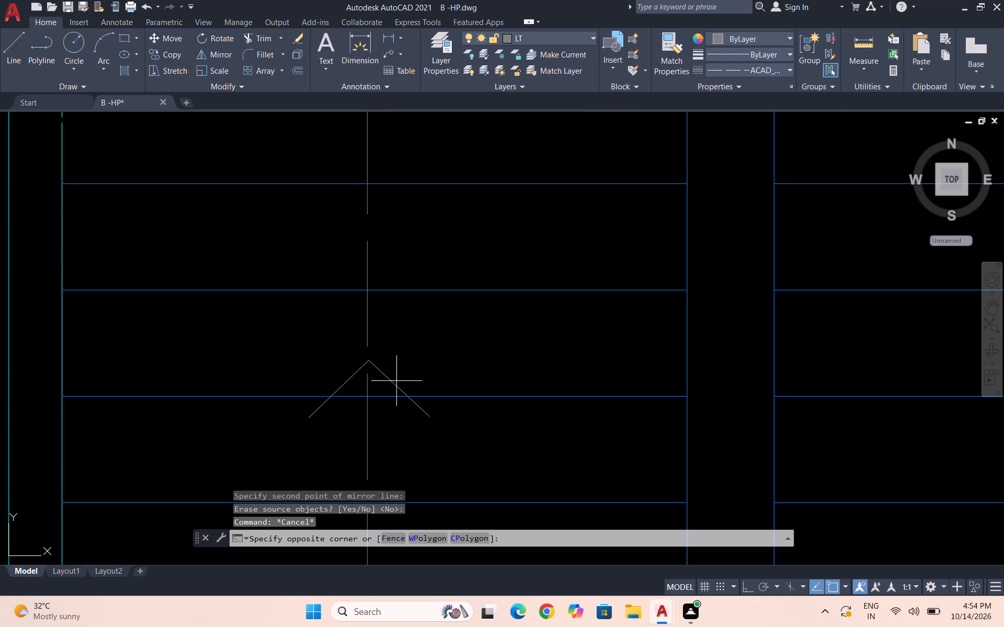
{"action": "left_click", "coordinate": [353, 364]}
{"action": "key", "text": "Escape"}
{"action": "left_click", "coordinate": [379, 375]}
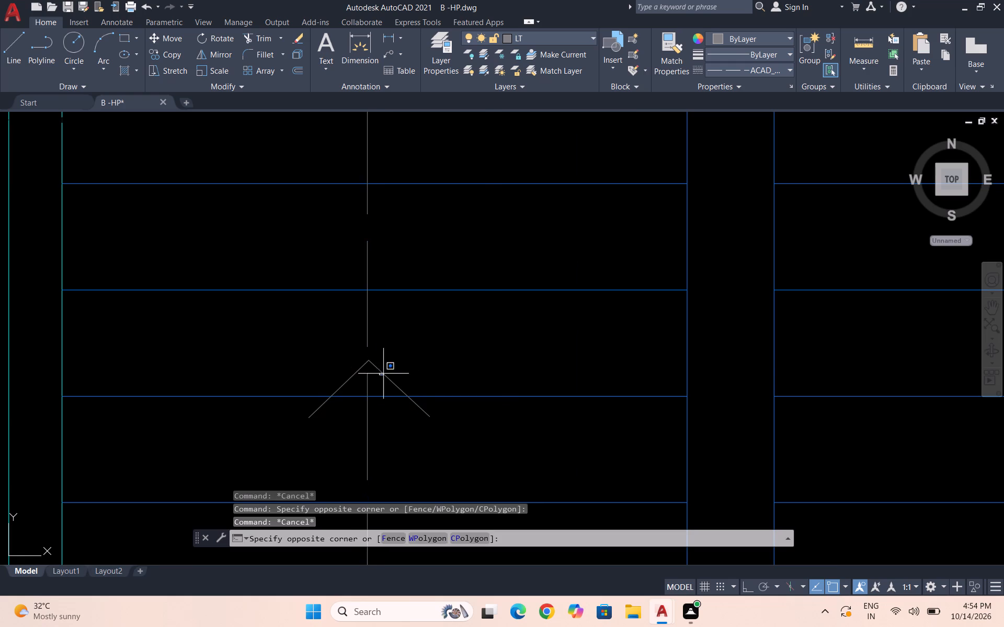
{"action": "left_click", "coordinate": [384, 363]}
{"action": "left_click", "coordinate": [372, 362]}
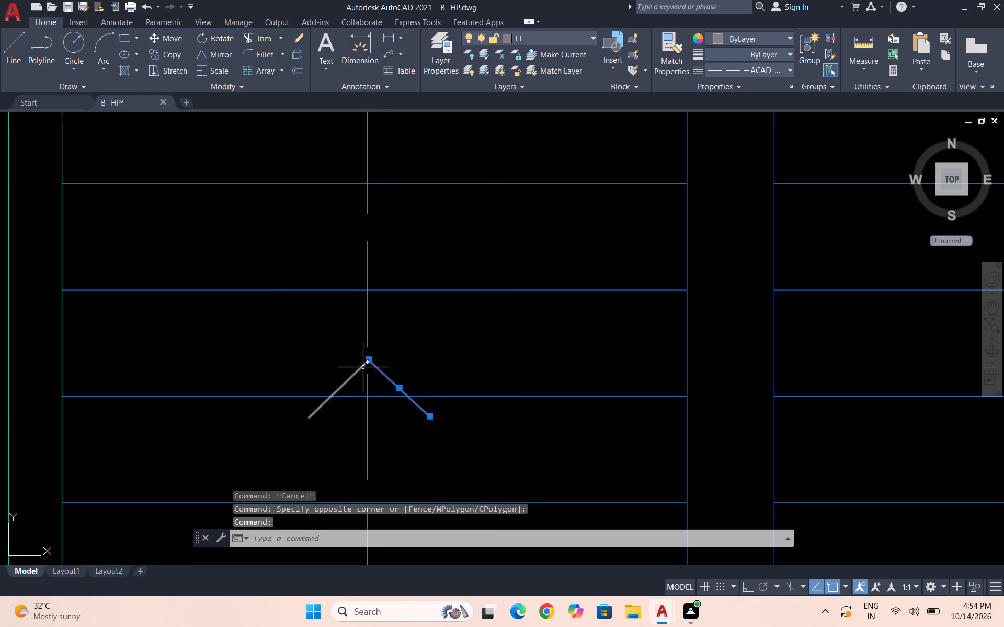
{"action": "left_click", "coordinate": [363, 367]}
{"action": "key", "text": "m"}
{"action": "key", "text": "Return"}
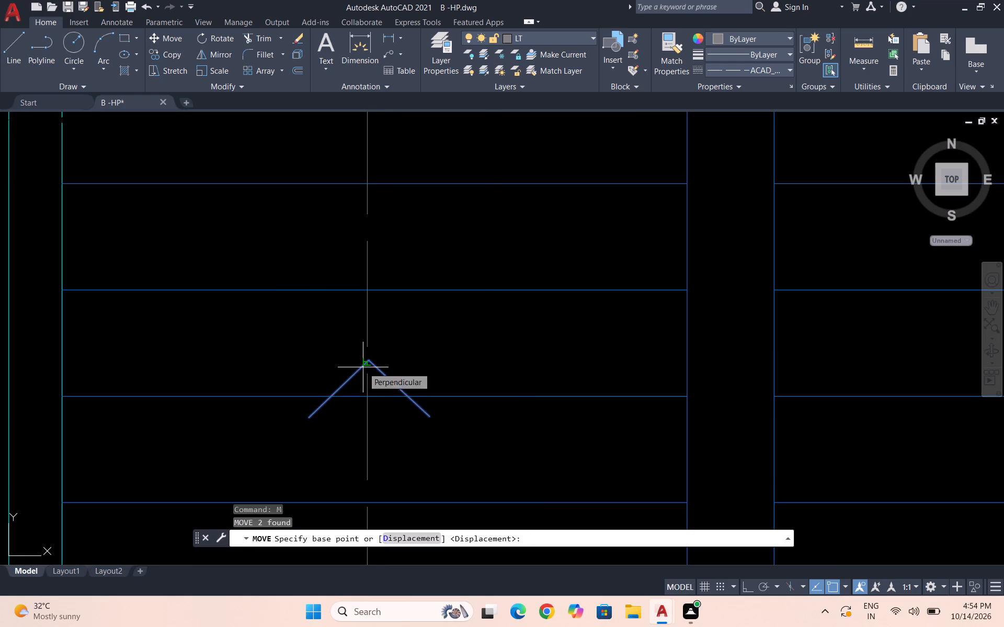
{"action": "left_click", "coordinate": [368, 362]}
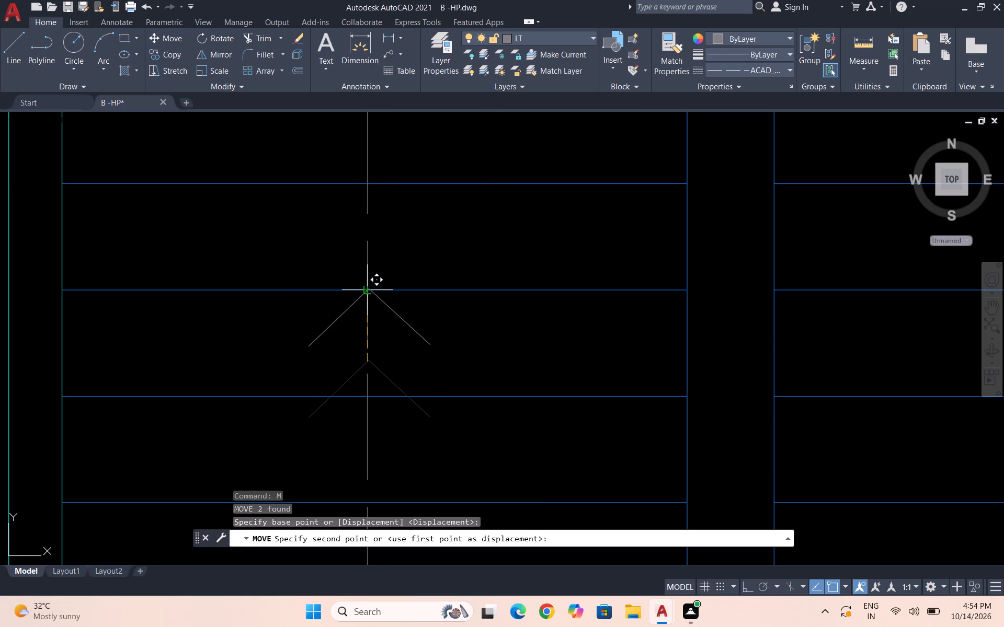
{"action": "left_click", "coordinate": [367, 292]}
Move the left flight's downward arrowhead up one tread so its tip meets the walking line at the next tread line.
{"action": "scroll", "coordinate": [397, 281], "scroll_direction": "down", "scroll_amount": 3}
{"action": "scroll", "coordinate": [440, 402], "scroll_direction": "down", "scroll_amount": 1}
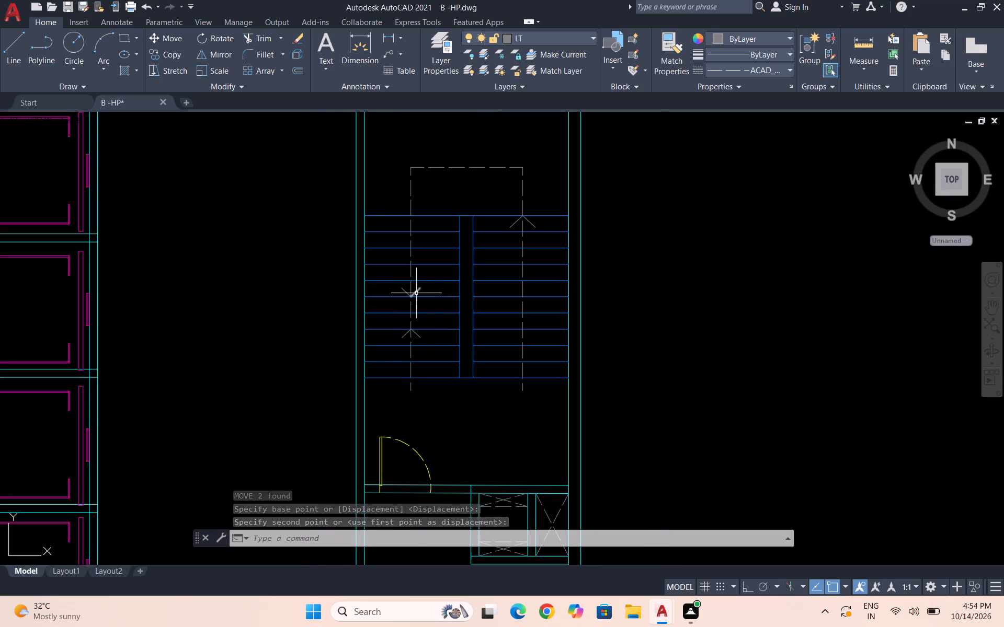
{"action": "scroll", "coordinate": [414, 293], "scroll_direction": "up", "scroll_amount": 3}
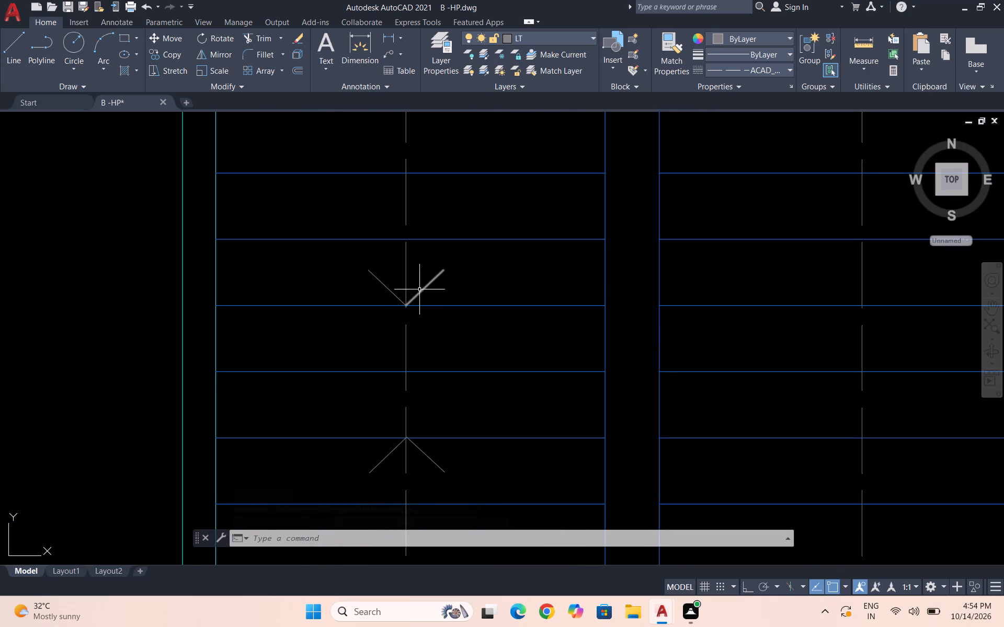
{"action": "left_click", "coordinate": [419, 289]}
{"action": "left_click", "coordinate": [386, 284]}
{"action": "key", "text": "m"}
{"action": "key", "text": "Return"}
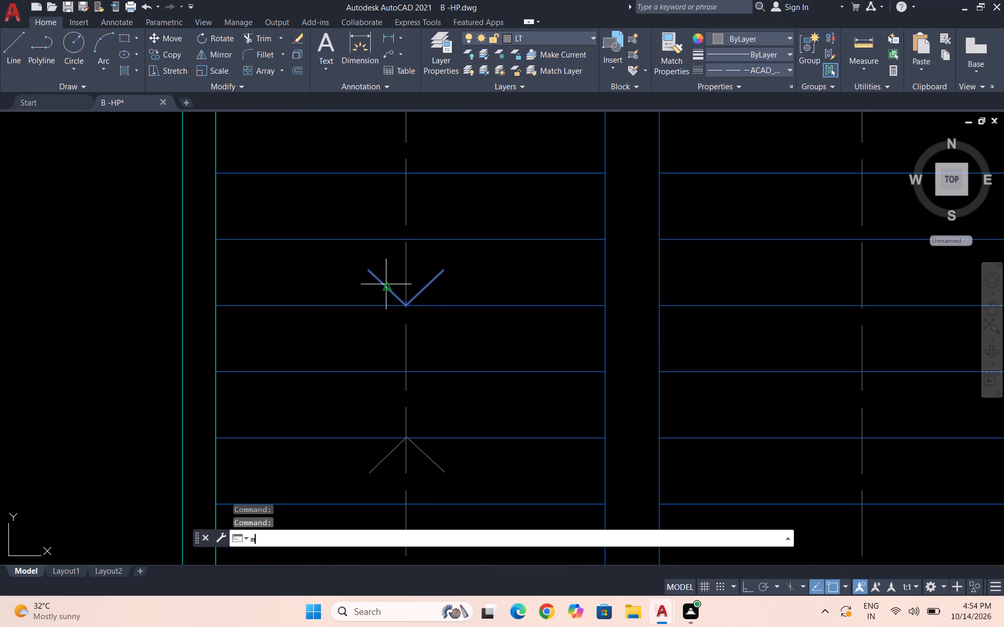
{"action": "left_click", "coordinate": [406, 303]}
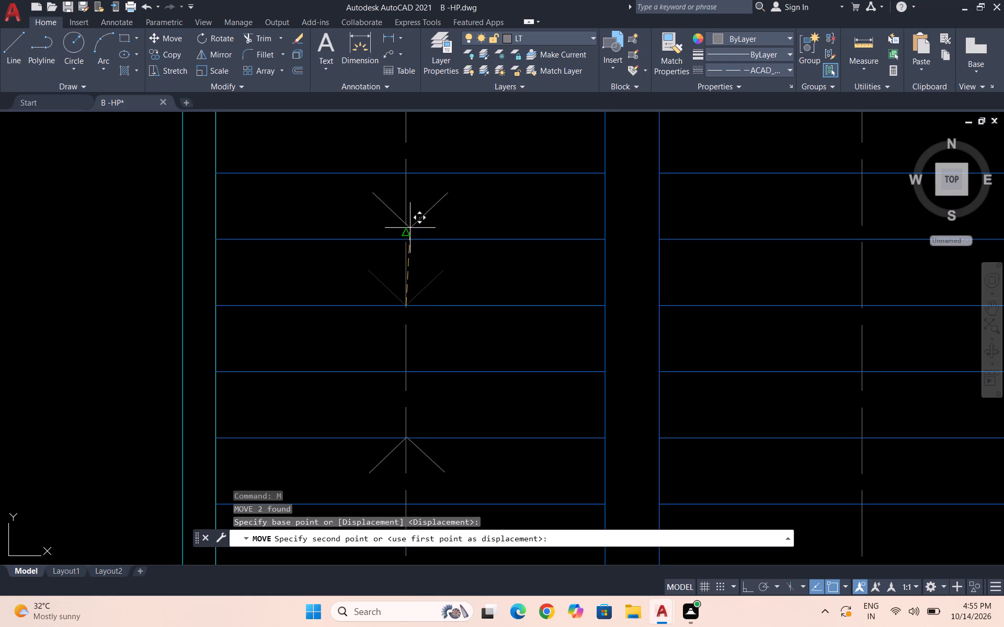
{"action": "scroll", "coordinate": [411, 226], "scroll_direction": "down", "scroll_amount": 1}
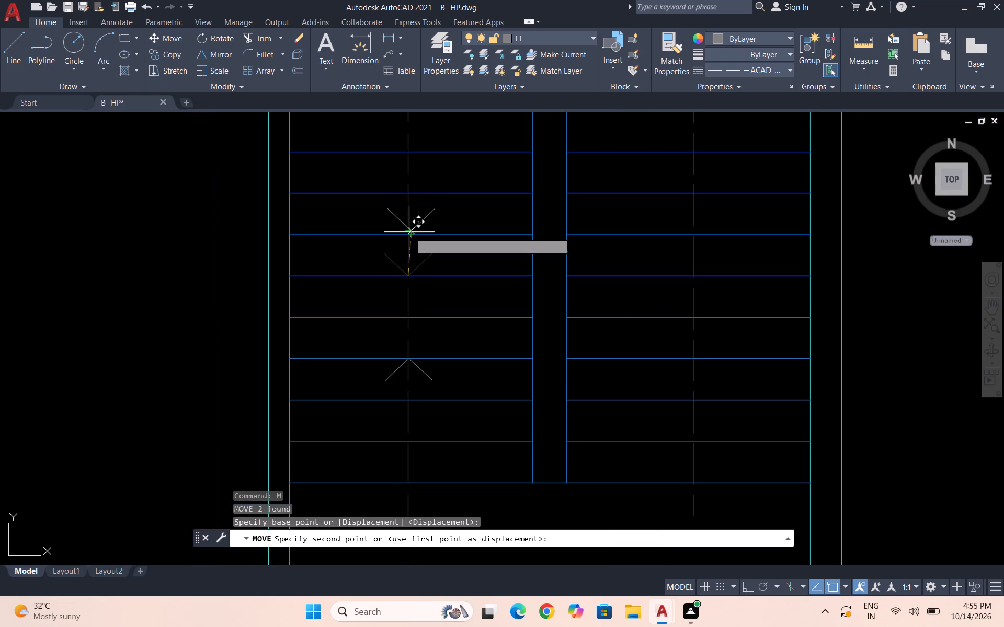
{"action": "left_click", "coordinate": [408, 237]}
{"action": "key", "text": "Escape"}
Trim away the left flight's walking line segments between the downward and upward arrowheads.
{"action": "scroll", "coordinate": [408, 299], "scroll_direction": "down", "scroll_amount": 2}
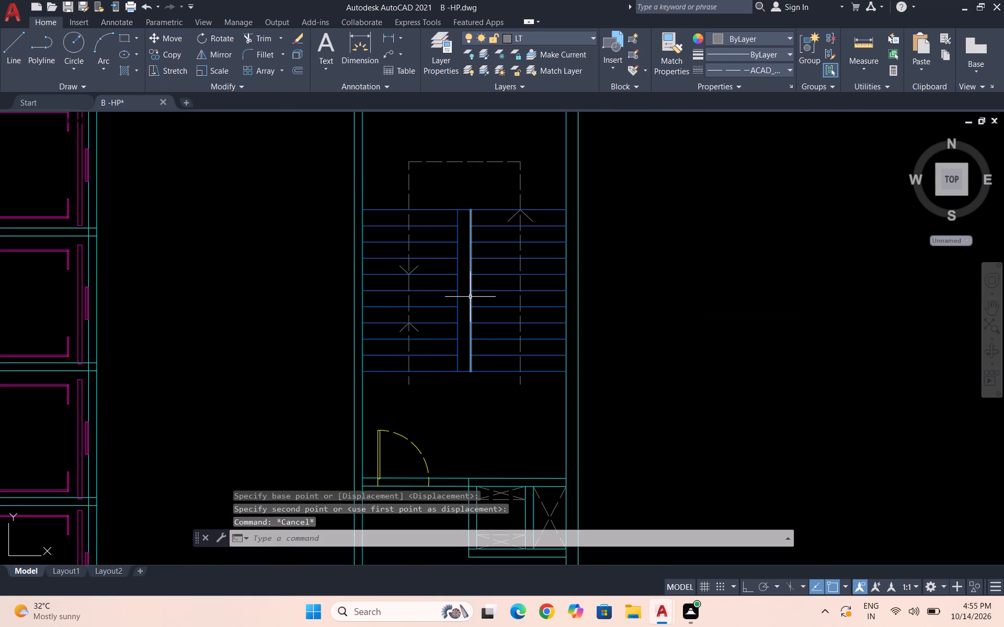
{"action": "type", "text": "tr"}
{"action": "key", "text": "Return"}
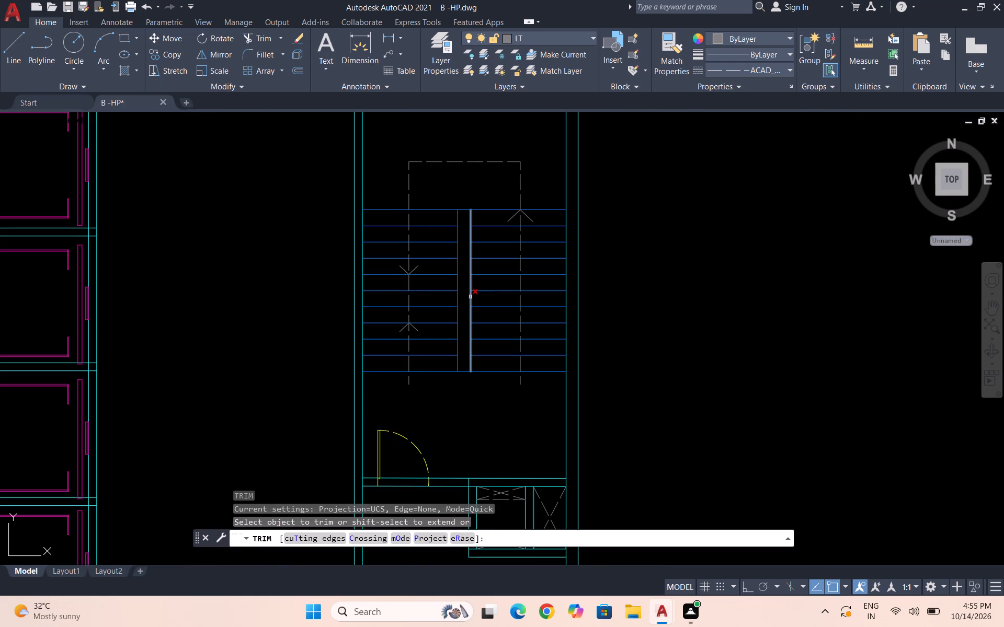
{"action": "left_click", "coordinate": [410, 284]}
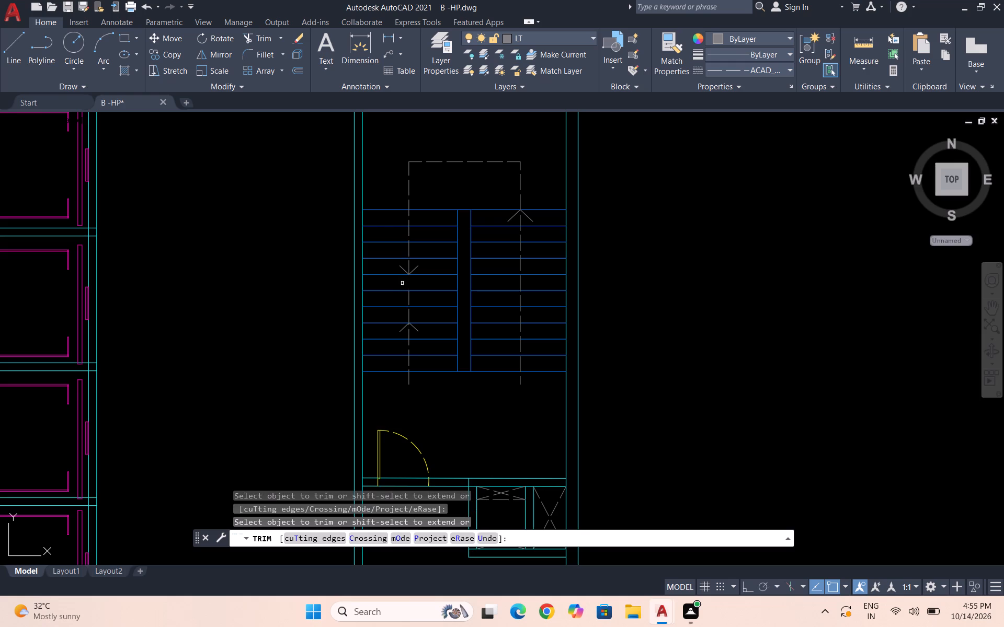
{"action": "left_click", "coordinate": [410, 299]}
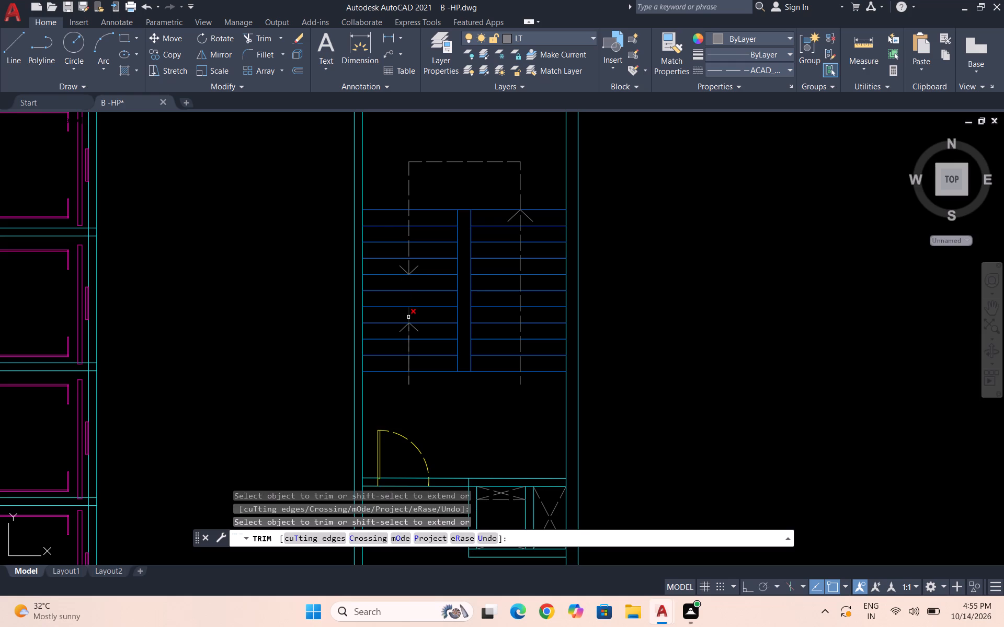
{"action": "left_click", "coordinate": [408, 317]}
Trim the walking line ends that extend below the bottom tread line on both flights.
{"action": "left_click", "coordinate": [410, 379]}
{"action": "left_click", "coordinate": [520, 378]}
{"action": "key", "text": "Escape"}
{"action": "key", "text": "Escape"}
{"action": "key", "text": "Escape"}
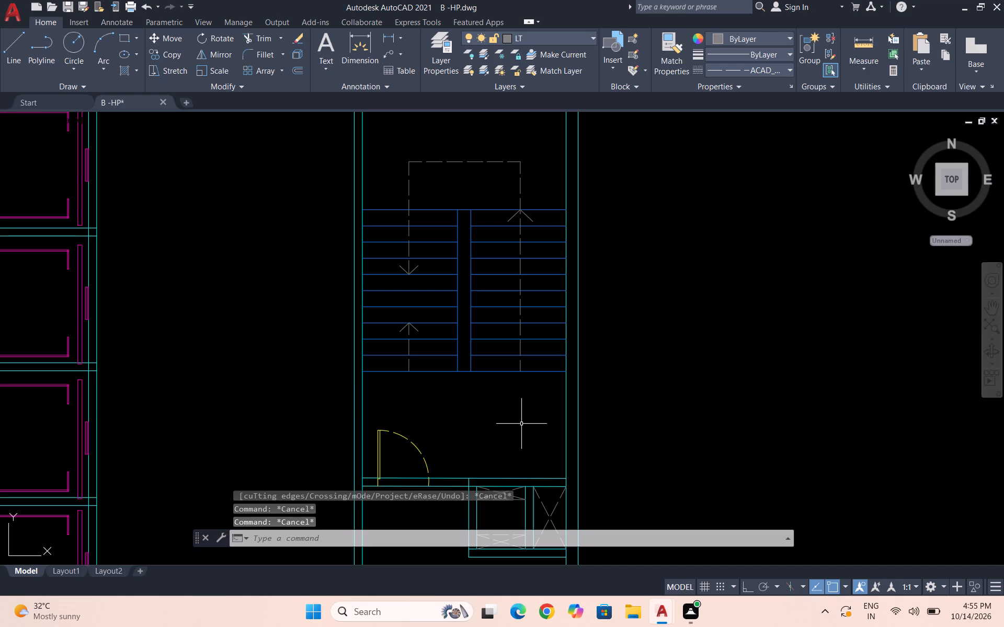
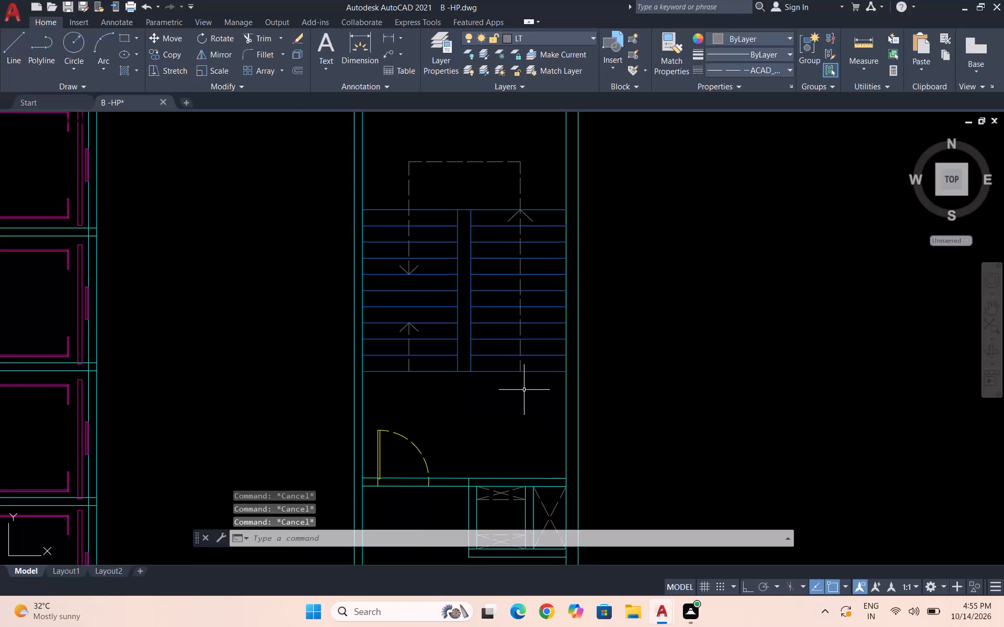
Draw a diagonal break line across the left stair flight between the two arrowheads, with its break symbol at mid-length.
{"action": "scroll", "coordinate": [523, 390], "scroll_direction": "down", "scroll_amount": 1}
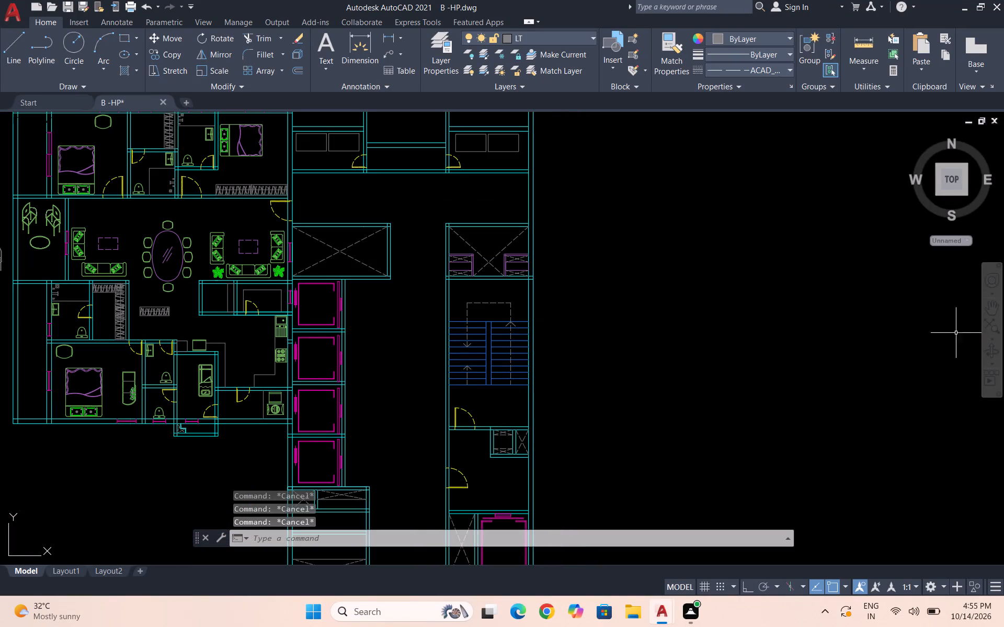
{"action": "left_click", "coordinate": [989, 311]}
{"action": "left_click", "coordinate": [466, 482]}
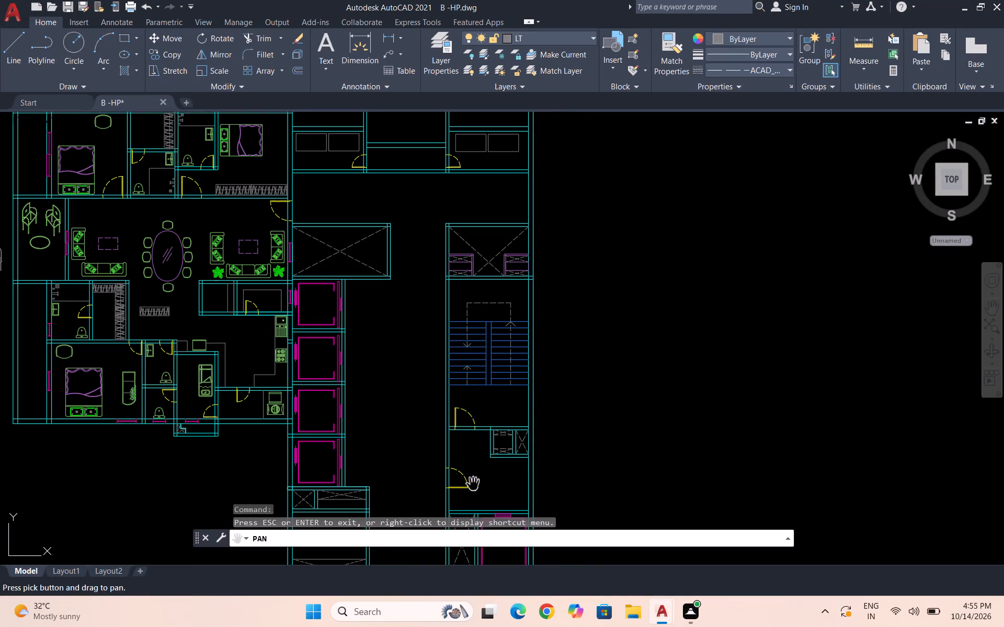
{"action": "left_click_drag", "start_coordinate": [457, 497], "coordinate": [455, 461]}
{"action": "left_click_drag", "start_coordinate": [529, 318], "coordinate": [534, 291]}
{"action": "scroll", "coordinate": [484, 246], "scroll_direction": "down", "scroll_amount": 1}
{"action": "scroll", "coordinate": [494, 291], "scroll_direction": "up", "scroll_amount": 2}
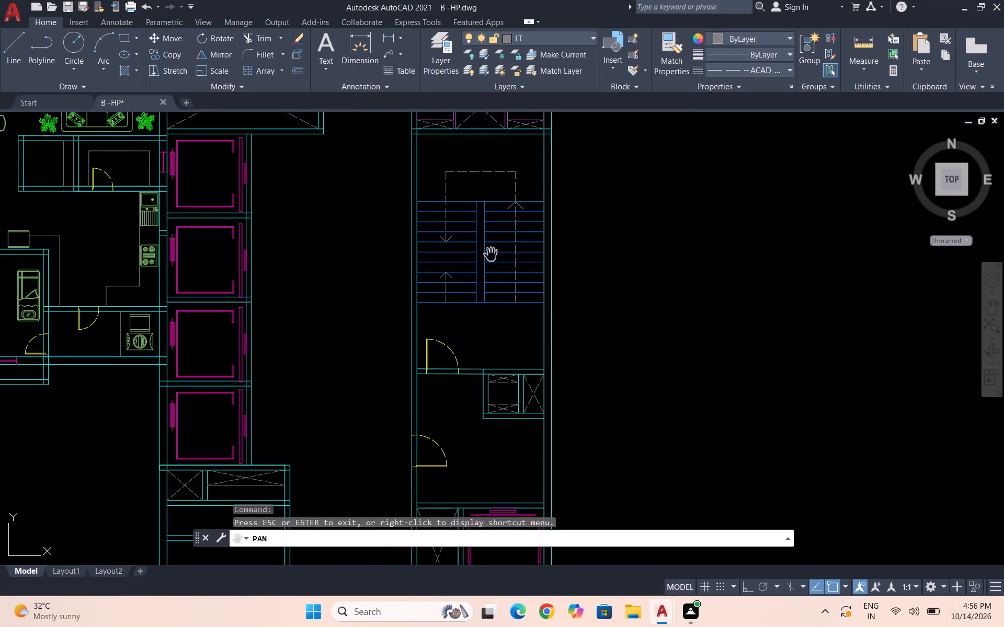
{"action": "scroll", "coordinate": [474, 270], "scroll_direction": "up", "scroll_amount": 3}
{"action": "scroll", "coordinate": [413, 257], "scroll_direction": "down", "scroll_amount": 1}
{"action": "left_click_drag", "start_coordinate": [418, 275], "coordinate": [429, 296]}
{"action": "key", "text": "Escape"}
{"action": "key", "text": "Escape"}
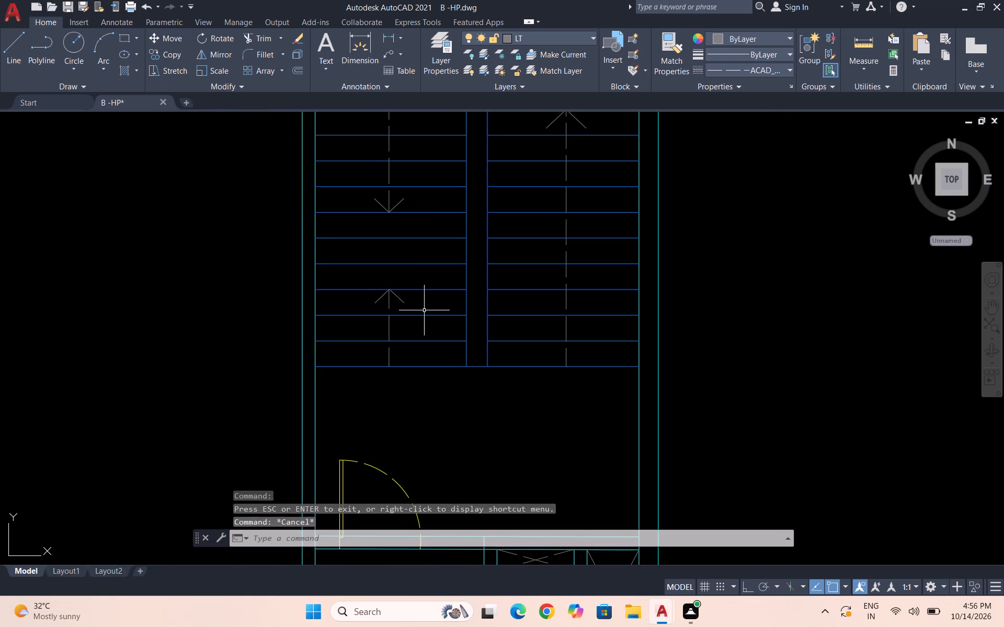
{"action": "type", "text": "break"}
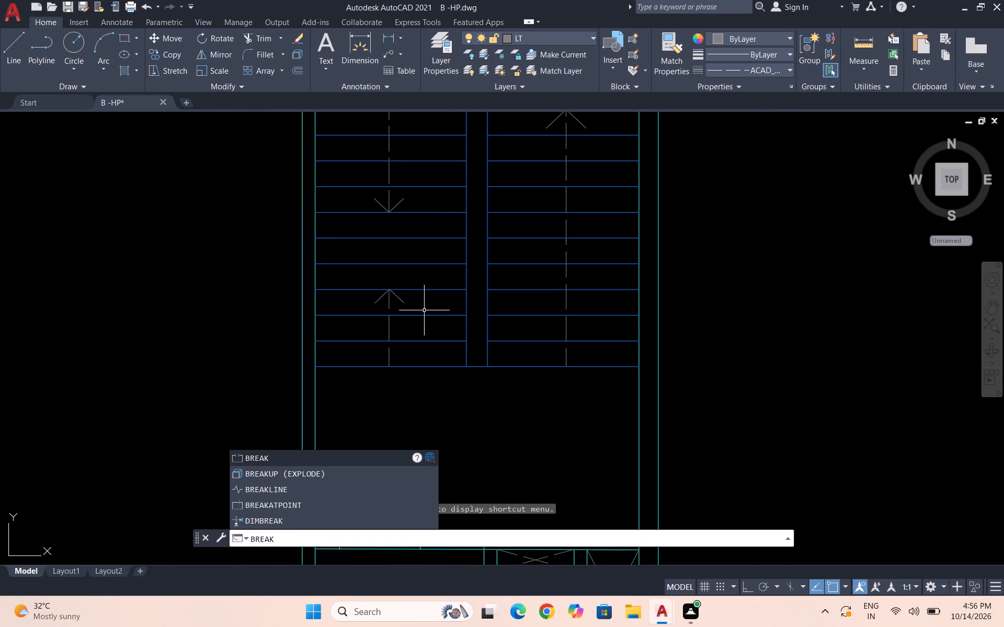
{"action": "type", "text": "line"}
{"action": "key", "text": "Return"}
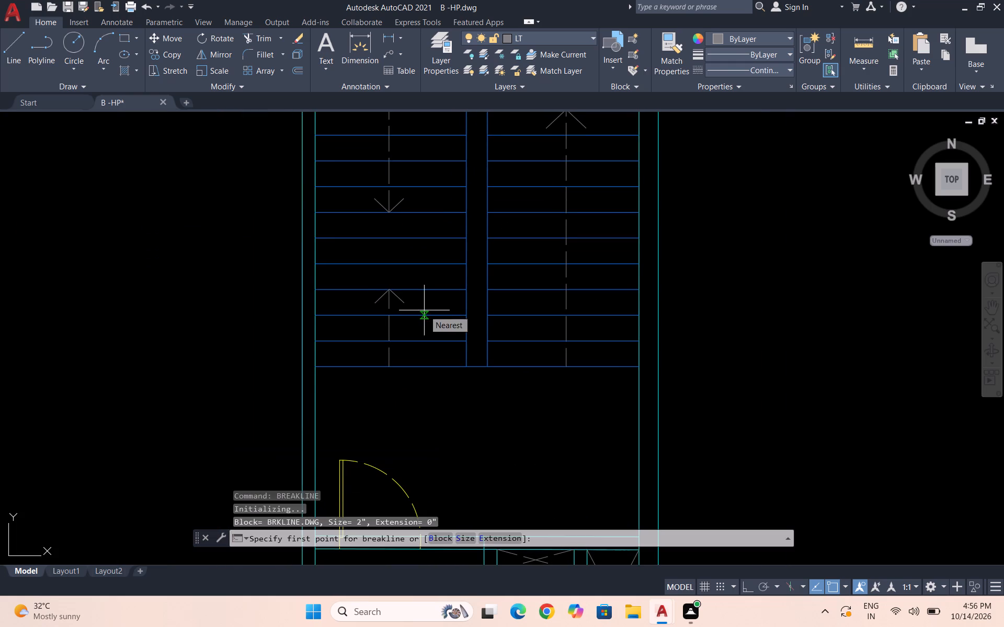
{"action": "left_click", "coordinate": [316, 266]}
{"action": "left_click", "coordinate": [460, 211]}
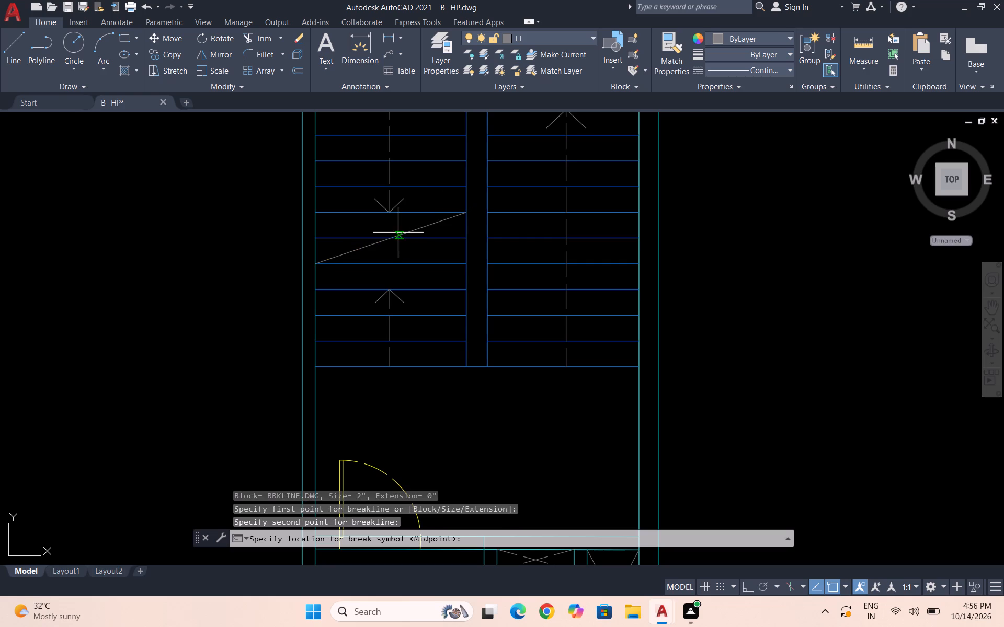
{"action": "left_click", "coordinate": [392, 237]}
{"action": "scroll", "coordinate": [395, 241], "scroll_direction": "up", "scroll_amount": 3}
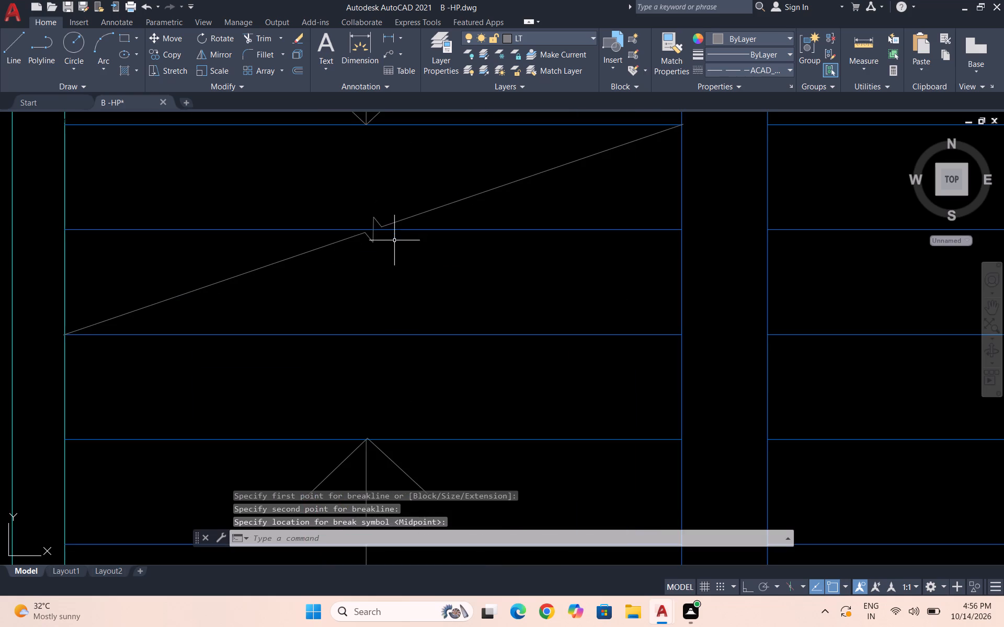
{"action": "key", "text": "Escape"}
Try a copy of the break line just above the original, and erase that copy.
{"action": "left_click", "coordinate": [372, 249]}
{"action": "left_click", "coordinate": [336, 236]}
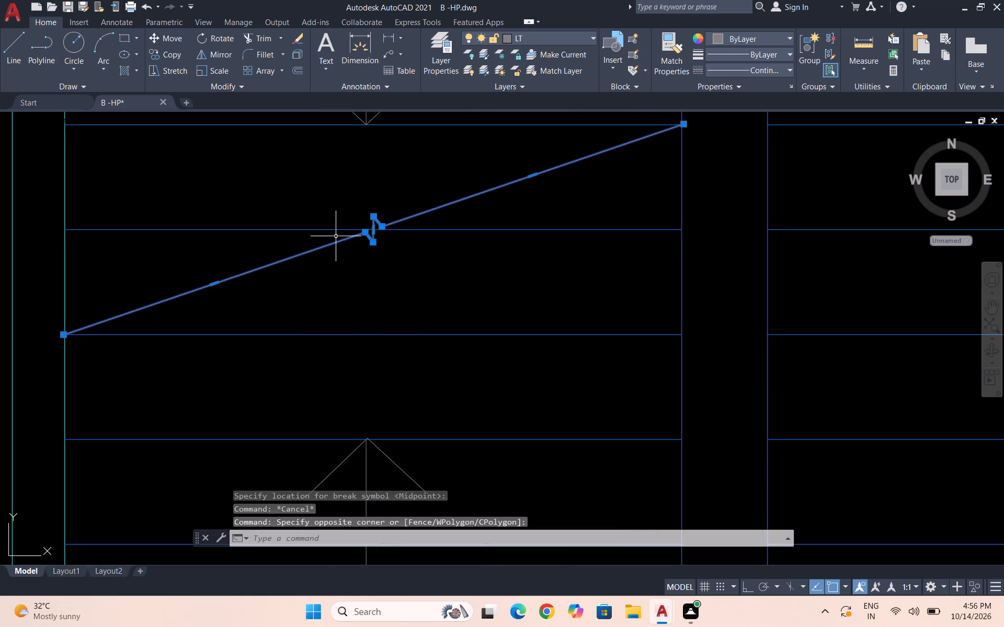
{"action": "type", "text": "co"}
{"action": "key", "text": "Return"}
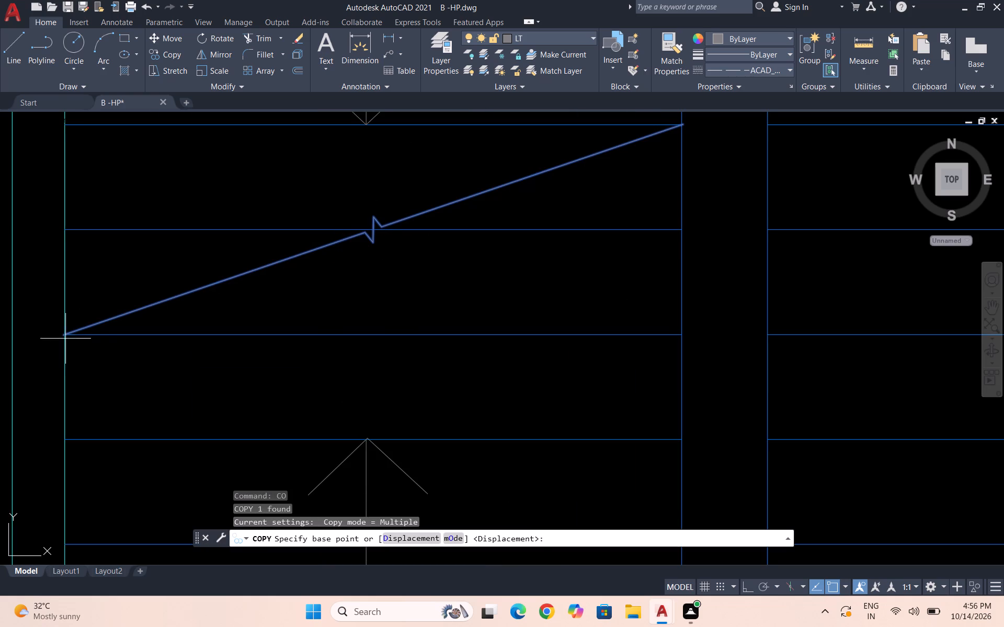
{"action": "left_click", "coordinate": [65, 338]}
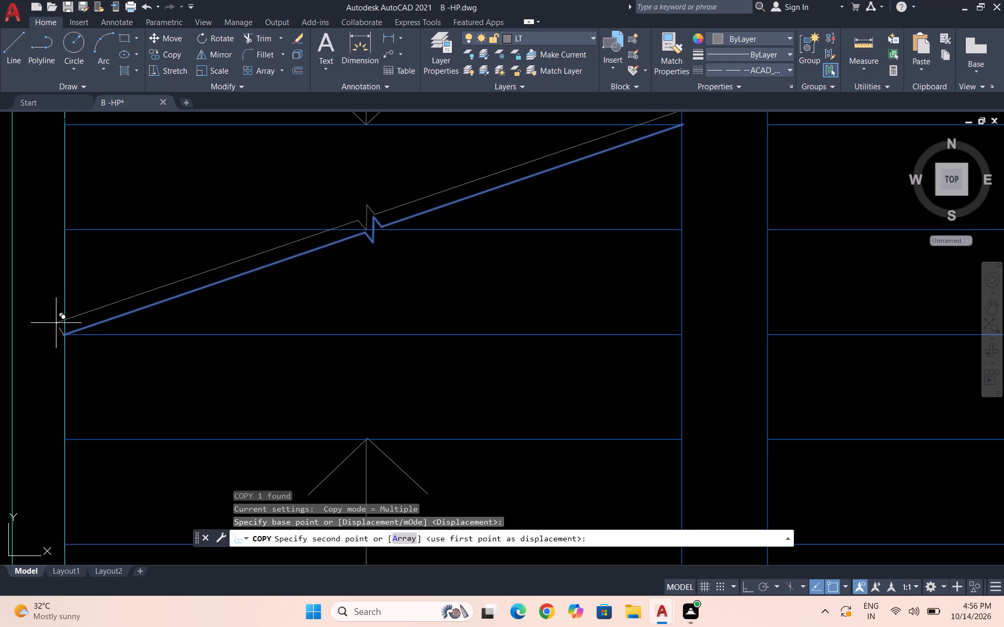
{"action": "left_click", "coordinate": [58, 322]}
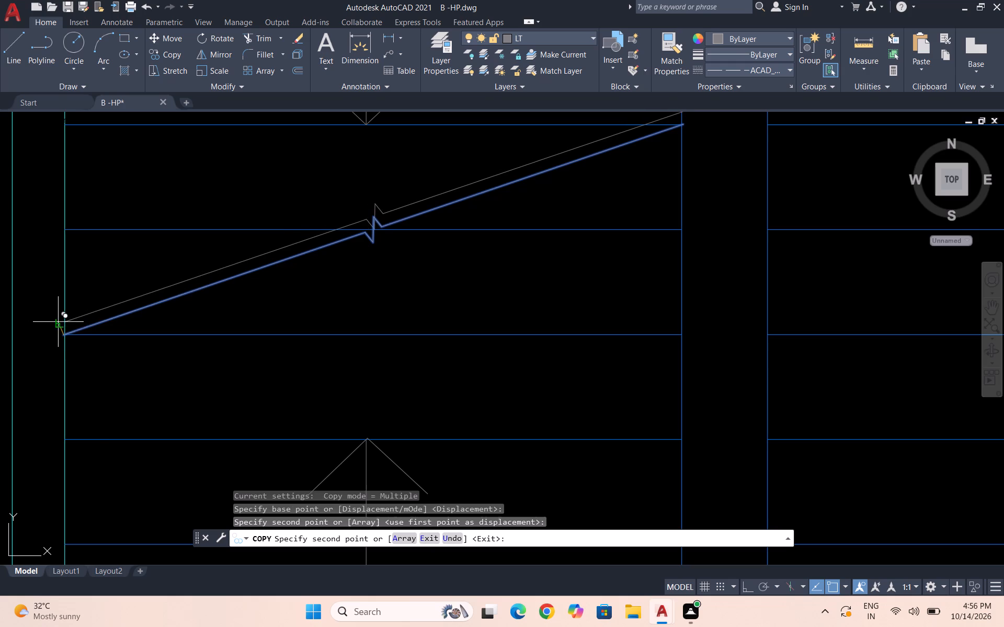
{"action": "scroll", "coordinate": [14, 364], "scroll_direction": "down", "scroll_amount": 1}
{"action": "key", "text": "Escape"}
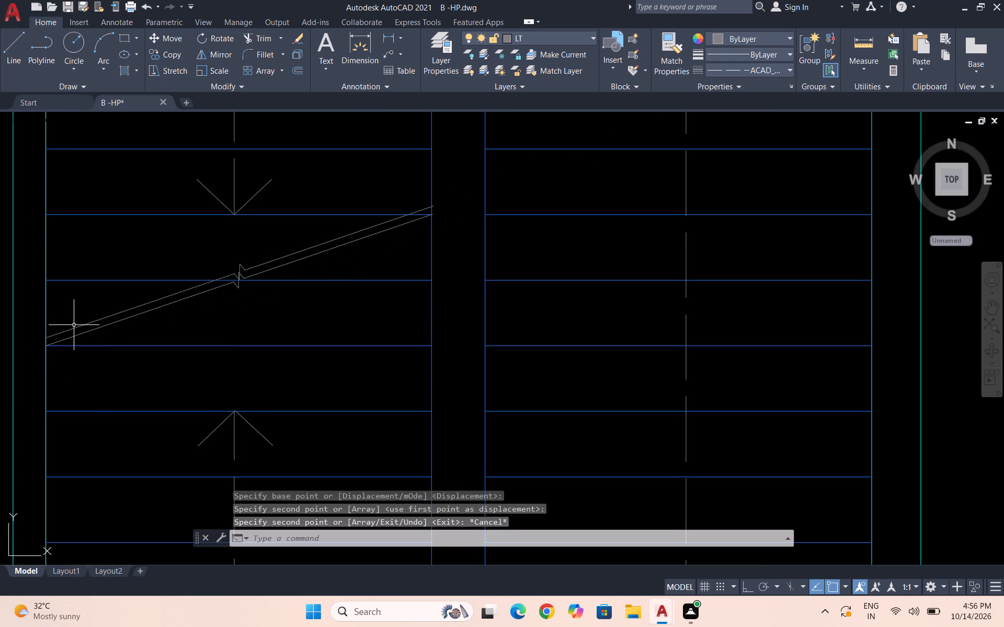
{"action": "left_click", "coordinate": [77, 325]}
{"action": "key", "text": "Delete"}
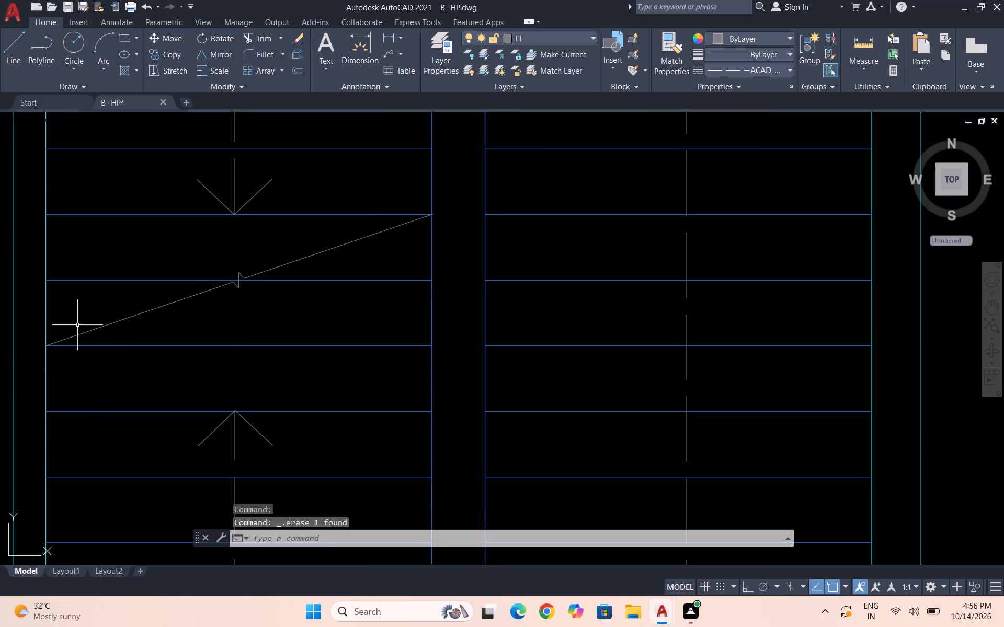
Copy the break line a short distance above the original to form a closely spaced parallel pair.
{"action": "left_click", "coordinate": [130, 339]}
{"action": "left_click", "coordinate": [106, 304]}
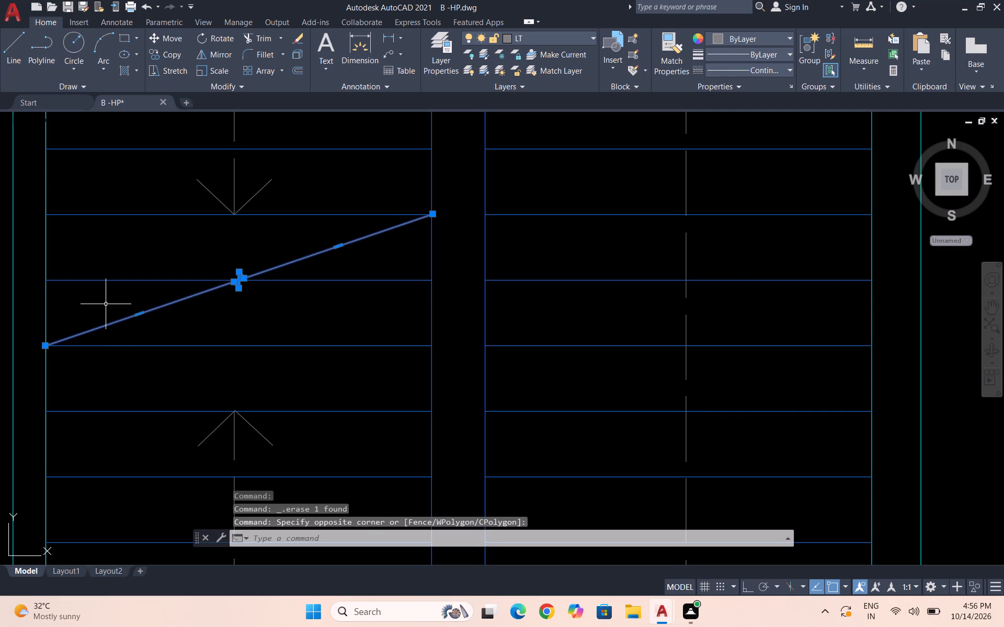
{"action": "type", "text": "co"}
{"action": "key", "text": "Return"}
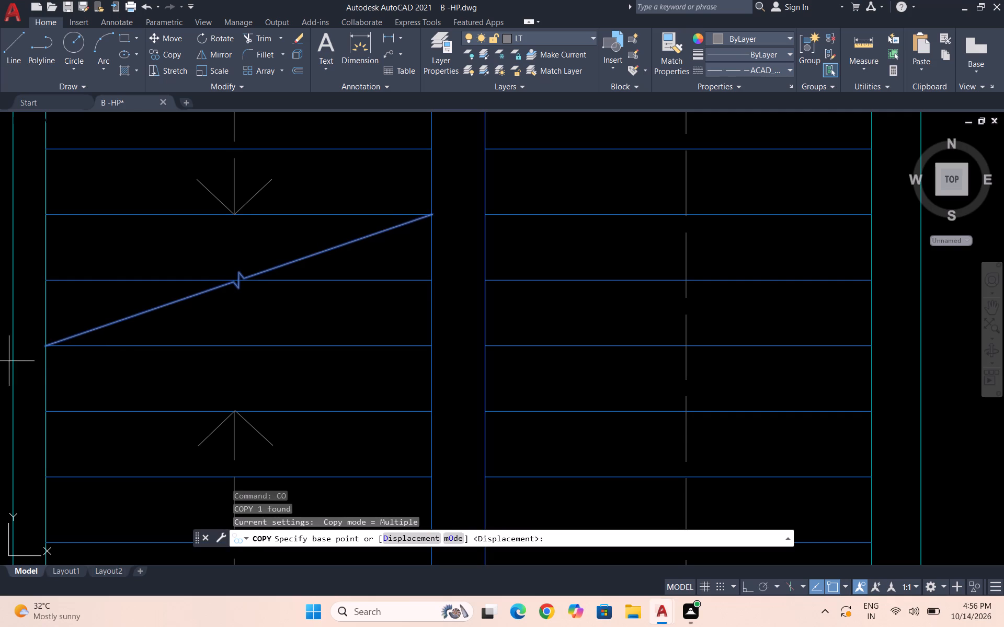
{"action": "left_click", "coordinate": [44, 347]}
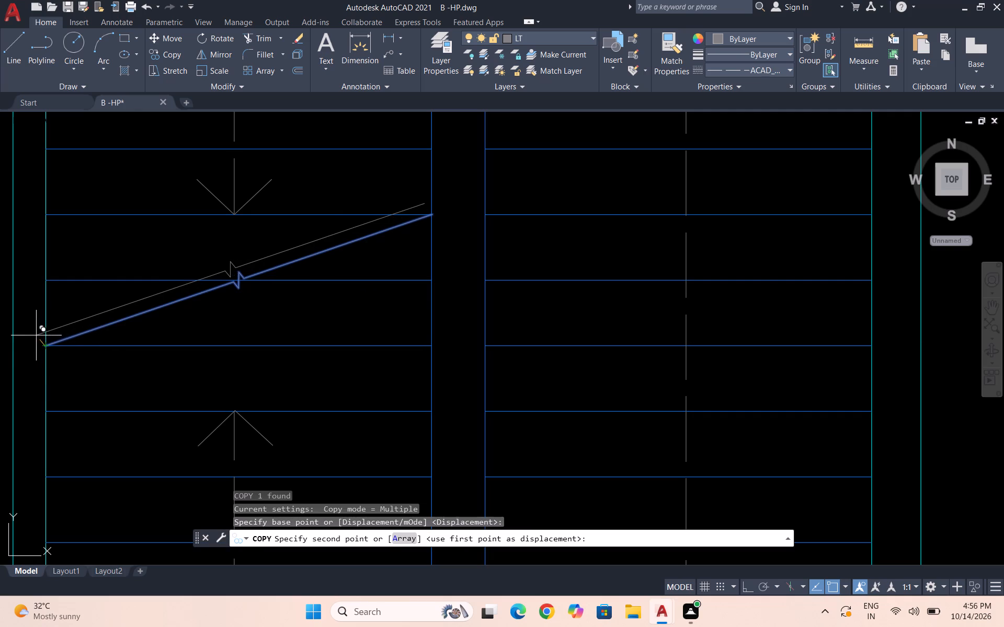
{"action": "scroll", "coordinate": [41, 335], "scroll_direction": "up", "scroll_amount": 3}
{"action": "scroll", "coordinate": [40, 335], "scroll_direction": "down", "scroll_amount": 2}
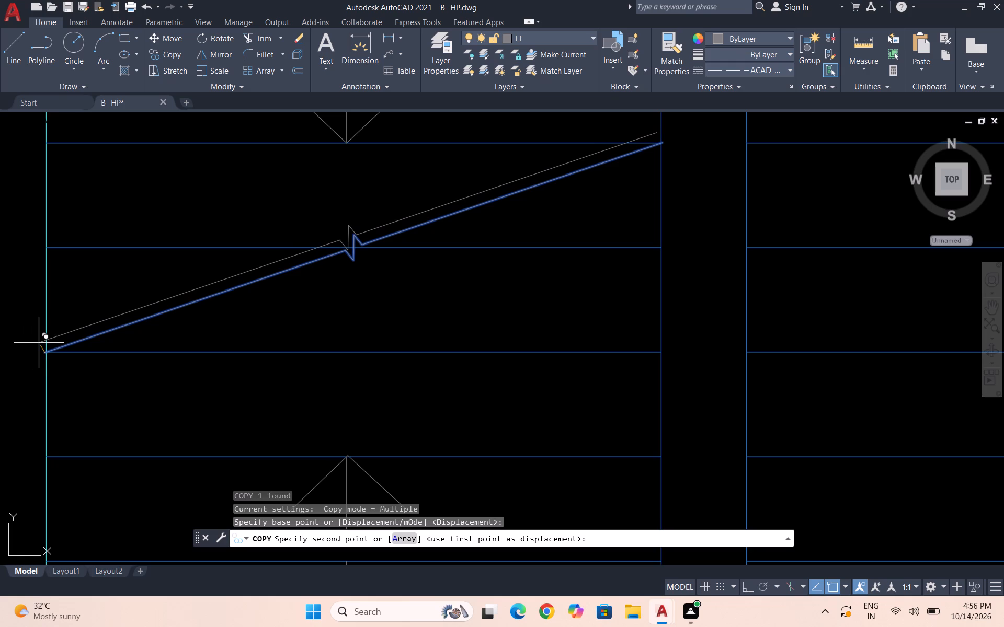
{"action": "left_click", "coordinate": [40, 342]}
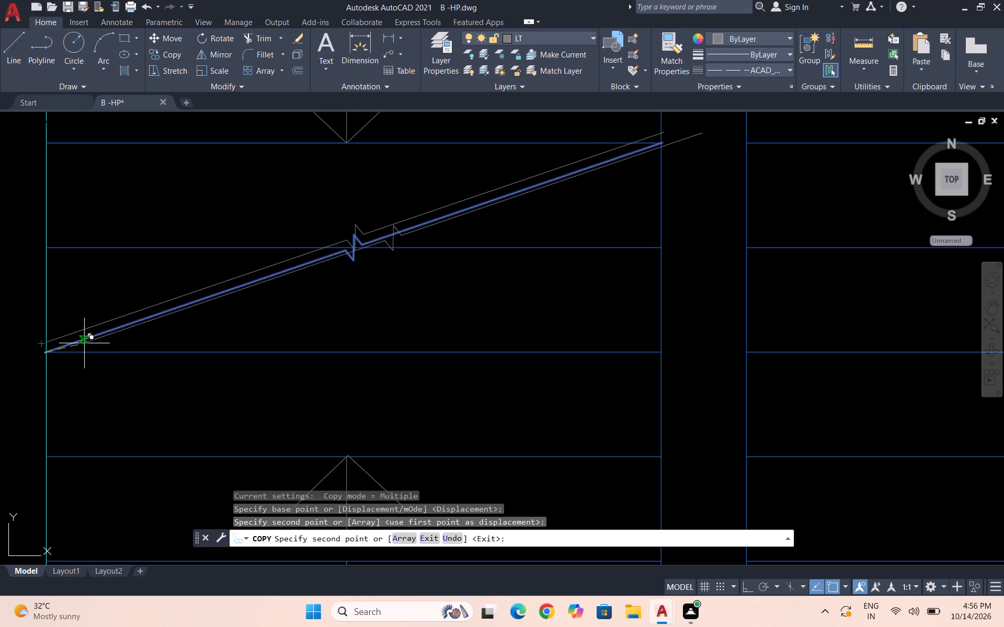
{"action": "key", "text": "ctrl+z"}
{"action": "scroll", "coordinate": [47, 337], "scroll_direction": "up", "scroll_amount": 2}
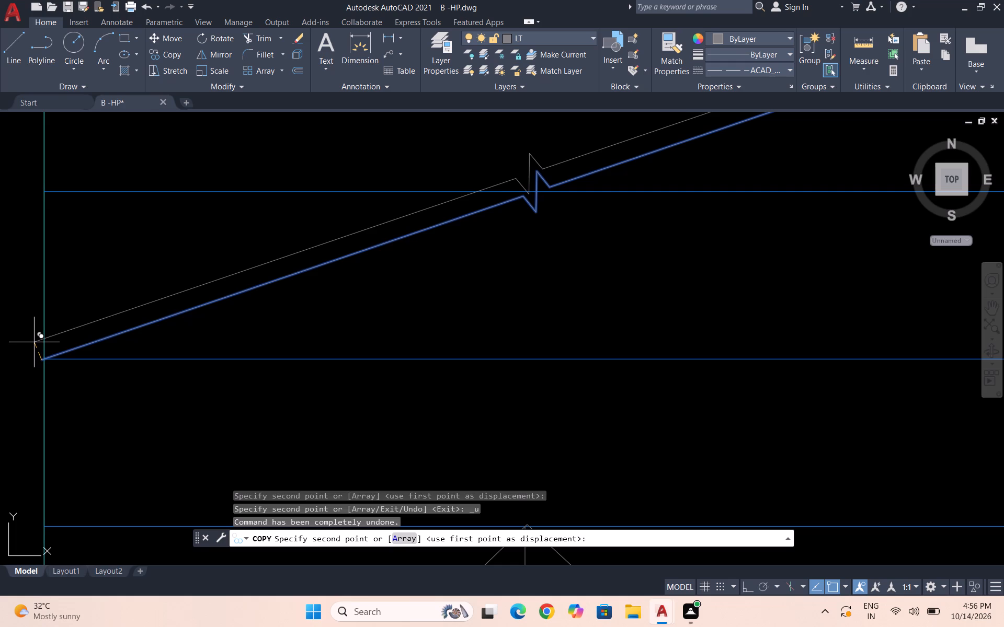
{"action": "left_click", "coordinate": [34, 342]}
{"action": "scroll", "coordinate": [0, 387], "scroll_direction": "down", "scroll_amount": 2}
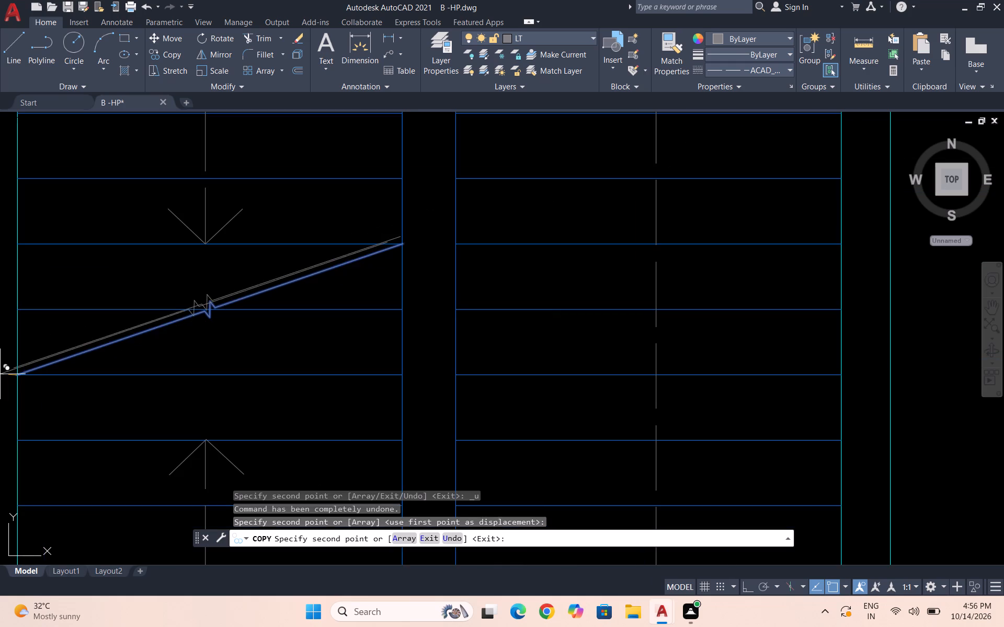
{"action": "key", "text": "Escape"}
Trim the copied break line's upper end at the tread line and both break lines' lower ends at the stair wall.
{"action": "type", "text": "tr"}
{"action": "key", "text": "Return"}
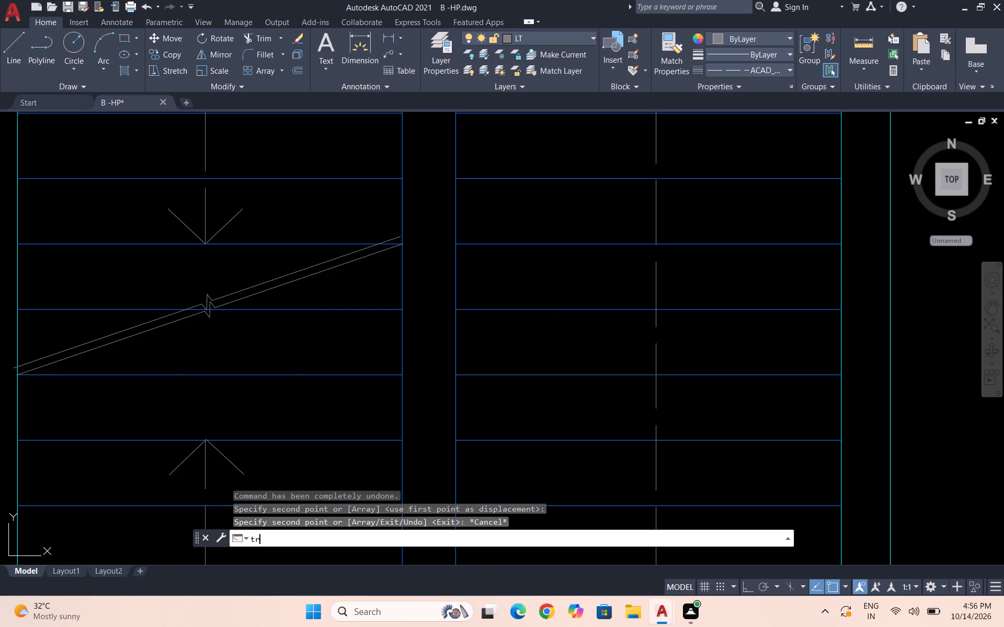
{"action": "left_click", "coordinate": [392, 239]}
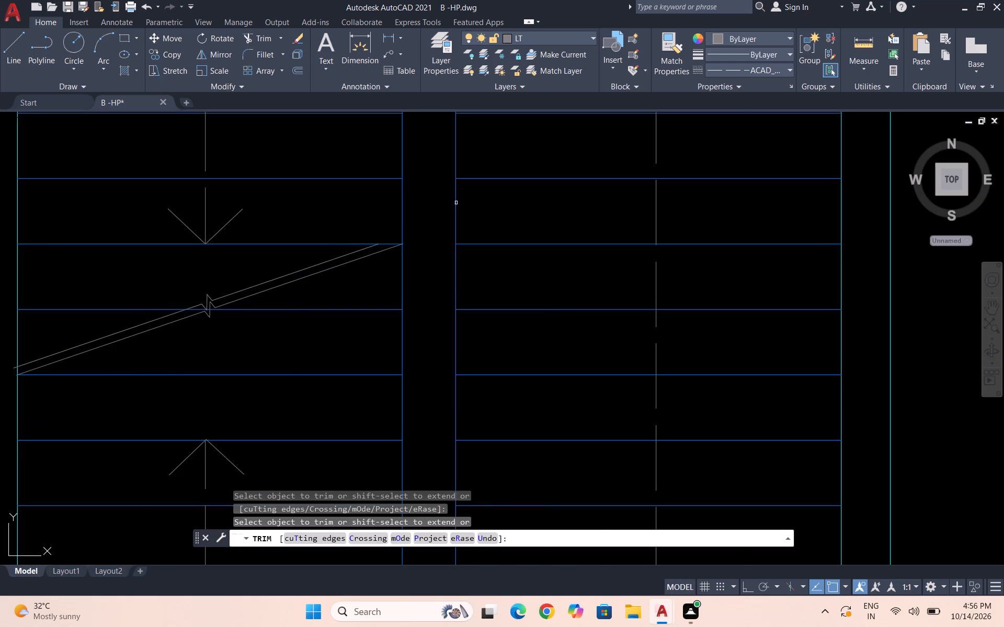
{"action": "scroll", "coordinate": [499, 196], "scroll_direction": "down", "scroll_amount": 3}
{"action": "scroll", "coordinate": [389, 230], "scroll_direction": "up", "scroll_amount": 4}
{"action": "scroll", "coordinate": [371, 281], "scroll_direction": "up", "scroll_amount": 4}
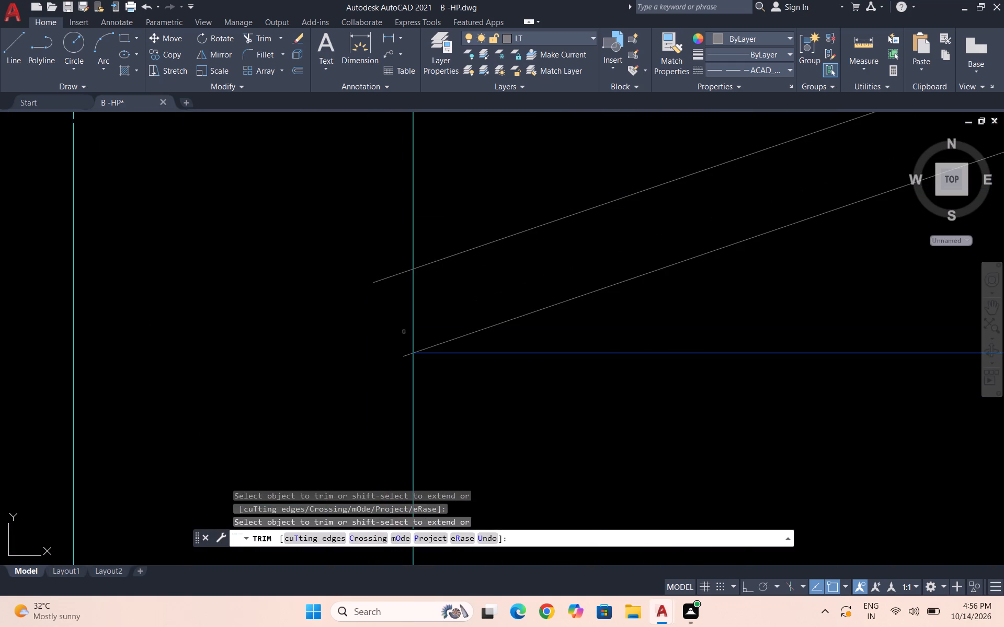
{"action": "left_click", "coordinate": [405, 357]}
{"action": "left_click", "coordinate": [383, 283]}
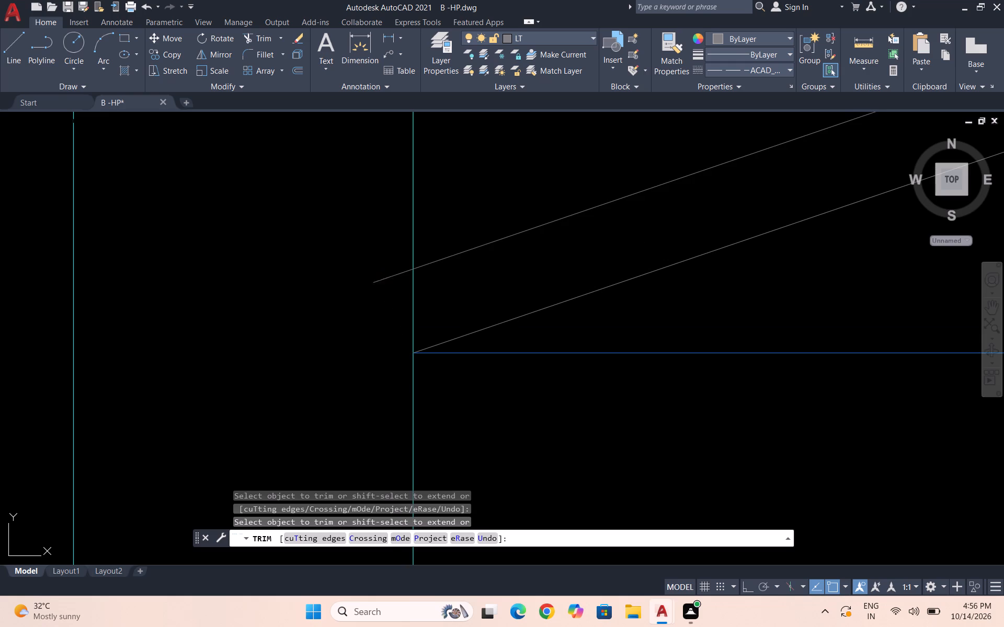
{"action": "left_click", "coordinate": [379, 271]}
{"action": "scroll", "coordinate": [379, 266], "scroll_direction": "down", "scroll_amount": 5}
{"action": "key", "text": "Escape"}
{"action": "key", "text": "Escape"}
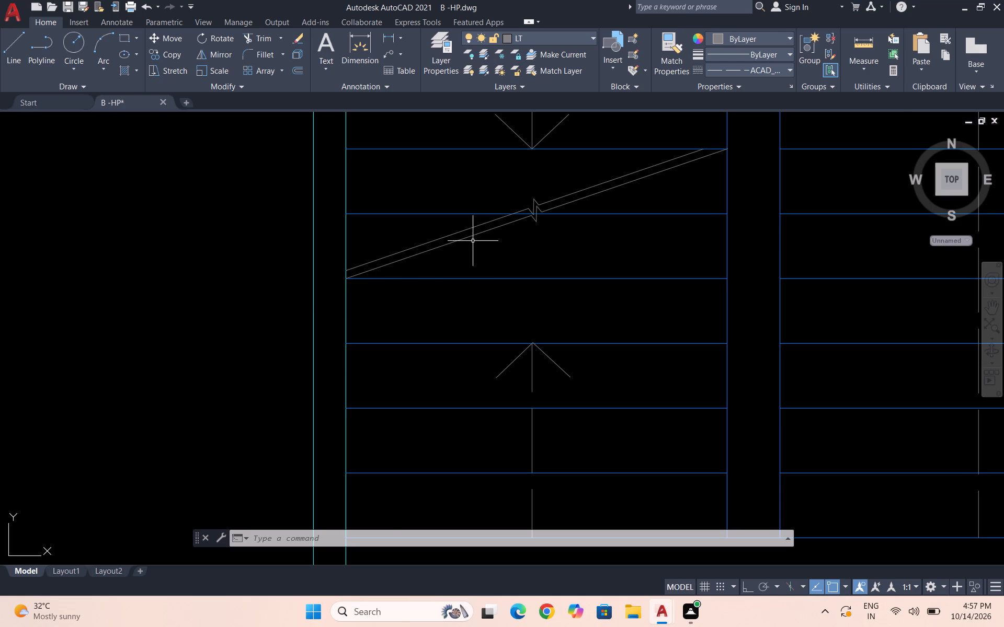
Make the TEXT layer current.
{"action": "scroll", "coordinate": [470, 240], "scroll_direction": "down", "scroll_amount": 4}
{"action": "key", "text": "Escape"}
{"action": "key", "text": "Escape"}
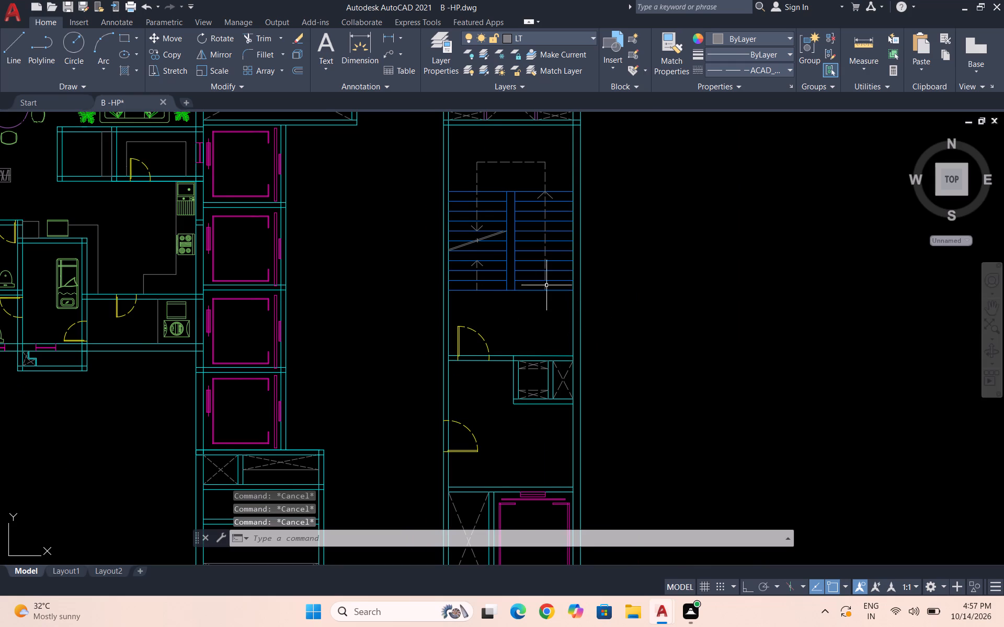
{"action": "scroll", "coordinate": [563, 275], "scroll_direction": "down", "scroll_amount": 1}
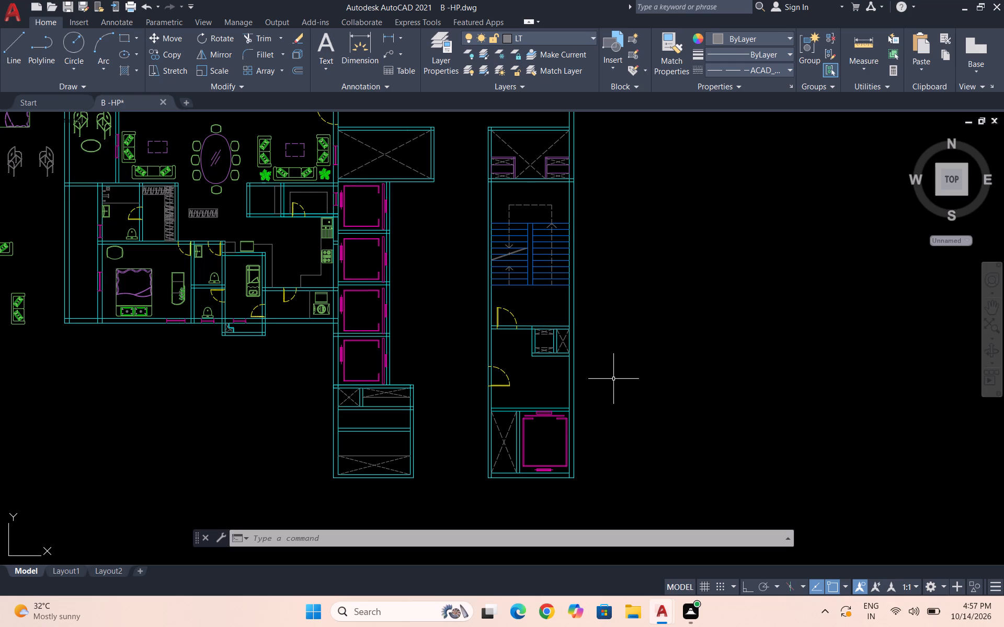
{"action": "key", "text": "Escape"}
{"action": "left_click", "coordinate": [552, 41]}
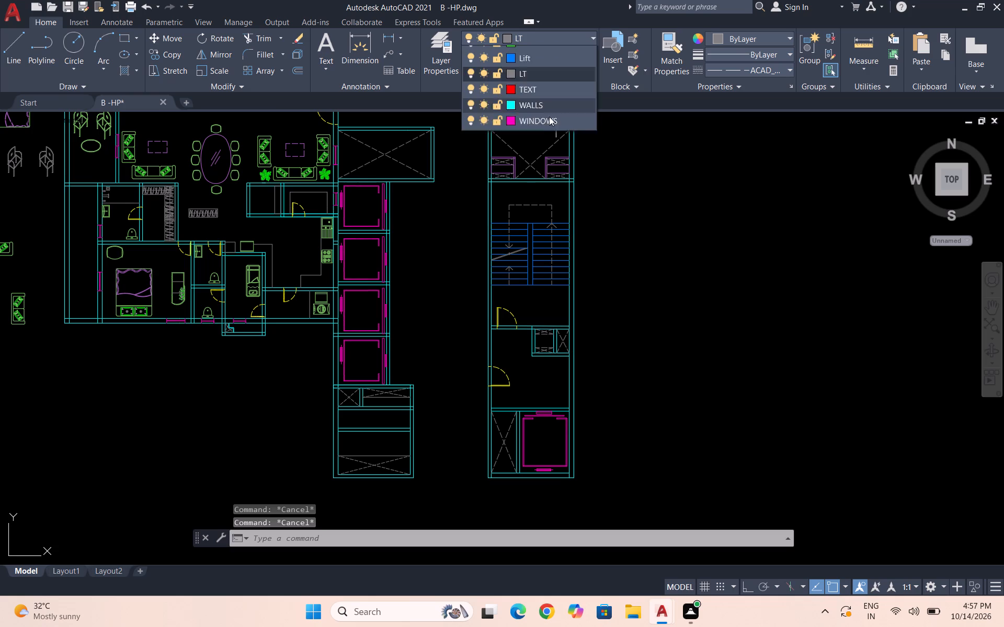
{"action": "left_click", "coordinate": [545, 181]}
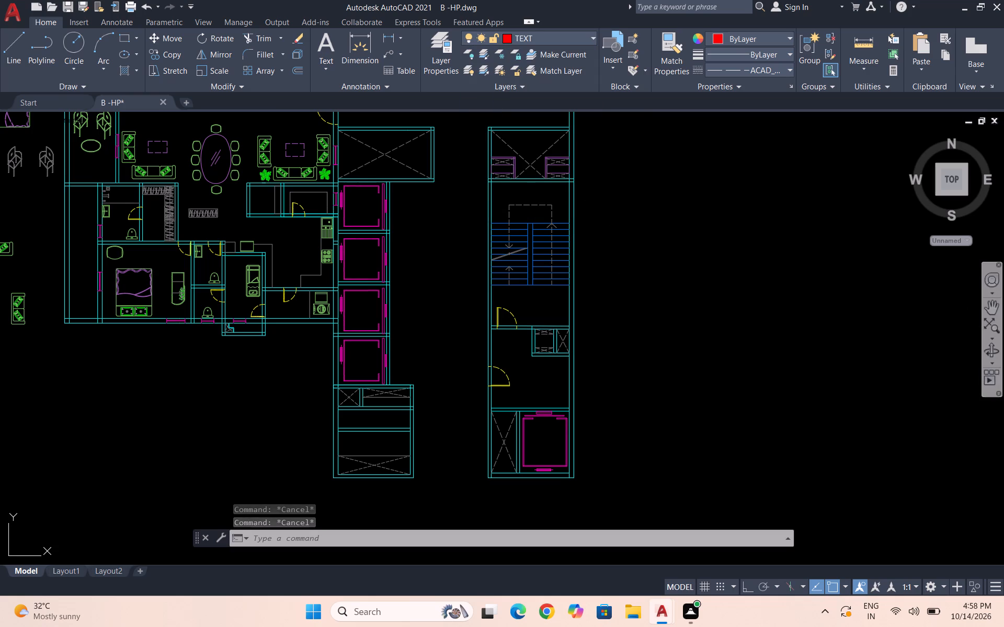
Place horizontal single-line text above the bed in the plan's upper-left bedroom, picking its height on the drawing, reading "BEDROOM -1".
{"action": "left_click", "coordinate": [986, 306]}
{"action": "left_click_drag", "start_coordinate": [407, 304], "coordinate": [774, 491]}
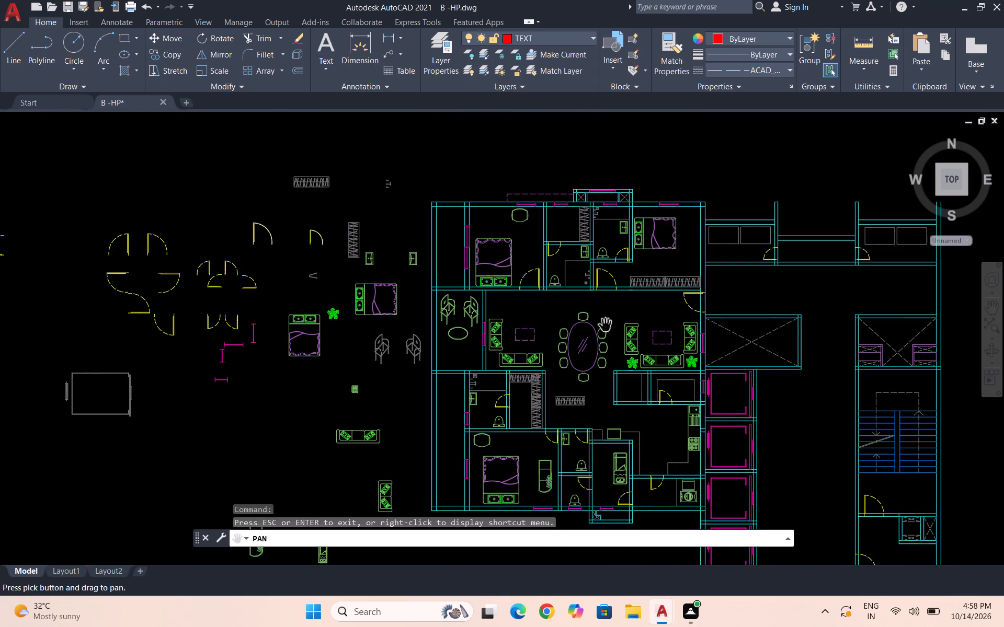
{"action": "left_click_drag", "start_coordinate": [551, 270], "coordinate": [424, 345]}
{"action": "scroll", "coordinate": [416, 307], "scroll_direction": "up", "scroll_amount": 2}
{"action": "left_click_drag", "start_coordinate": [290, 318], "coordinate": [364, 362]}
{"action": "scroll", "coordinate": [359, 331], "scroll_direction": "up", "scroll_amount": 2}
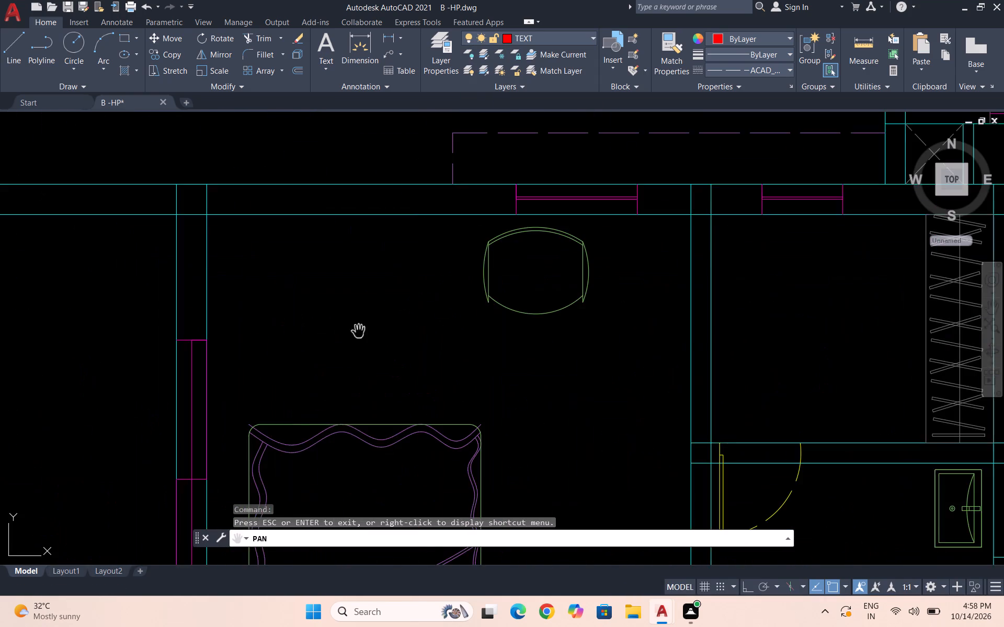
{"action": "scroll", "coordinate": [359, 332], "scroll_direction": "down", "scroll_amount": 2}
{"action": "key", "text": "Escape"}
{"action": "key", "text": "Escape"}
{"action": "key", "text": "Escape"}
{"action": "type", "text": "dt"}
{"action": "key", "text": "Return"}
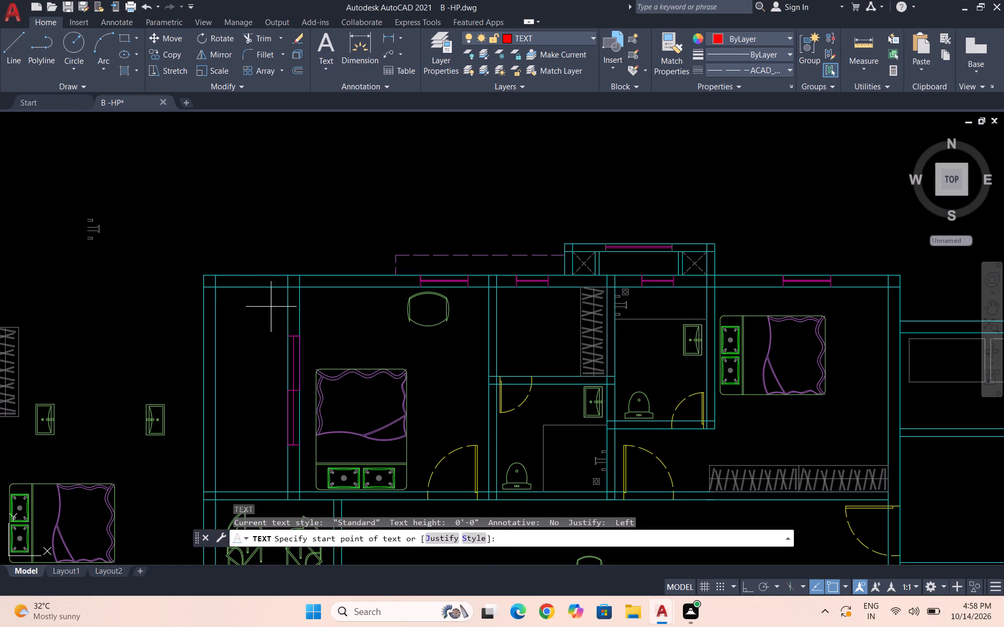
{"action": "scroll", "coordinate": [337, 350], "scroll_direction": "up", "scroll_amount": 1}
{"action": "left_click", "coordinate": [322, 319]}
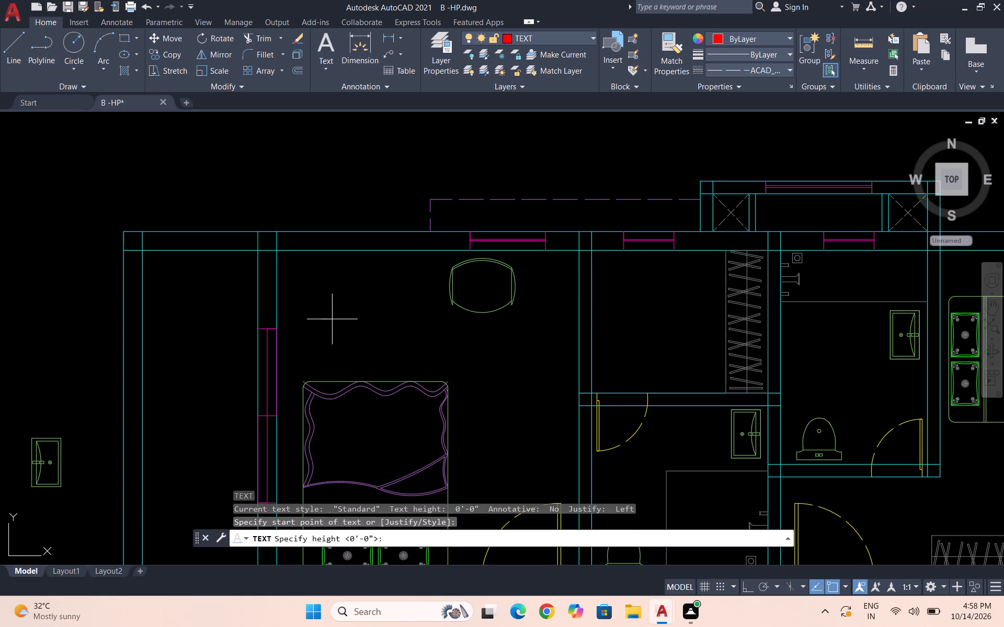
{"action": "key", "text": "F8"}
{"action": "double_click", "coordinate": [332, 320]}
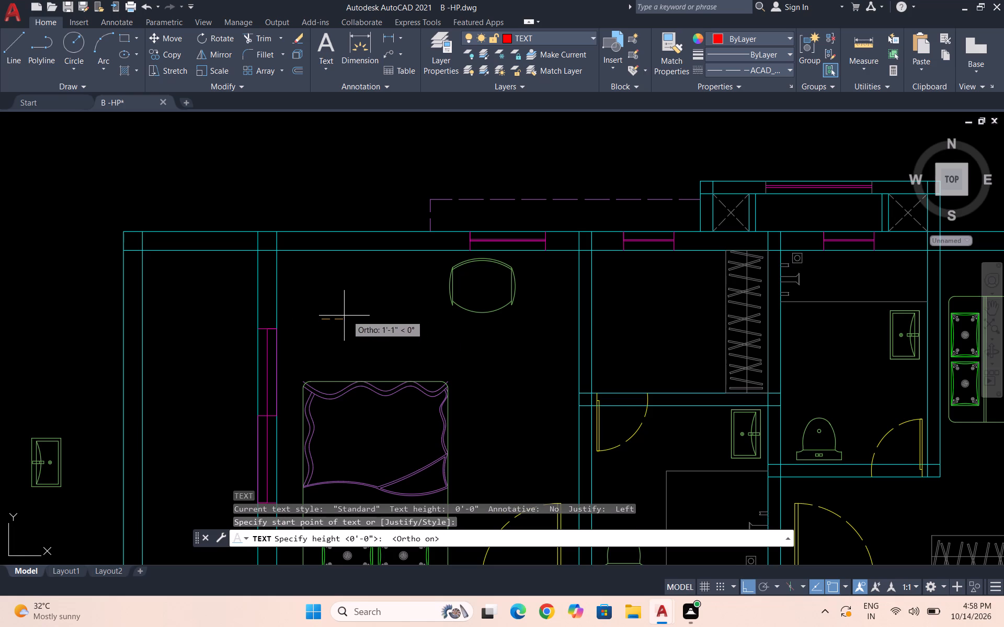
{"action": "double_click", "coordinate": [335, 321]}
{"action": "double_click", "coordinate": [335, 321]}
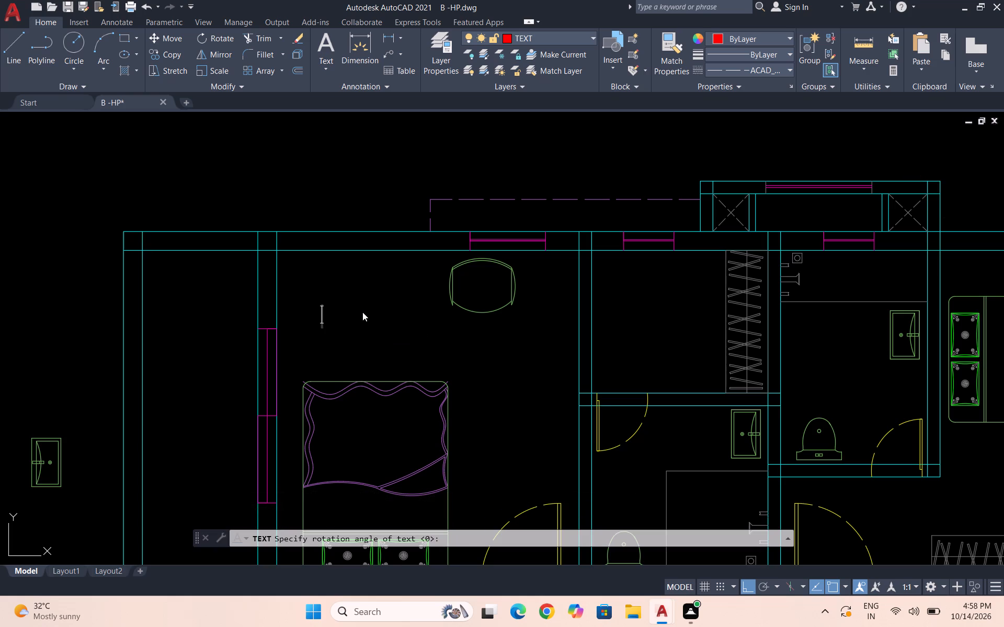
{"action": "type", "text": "bedroom - 1"}
{"action": "key", "text": "space"}
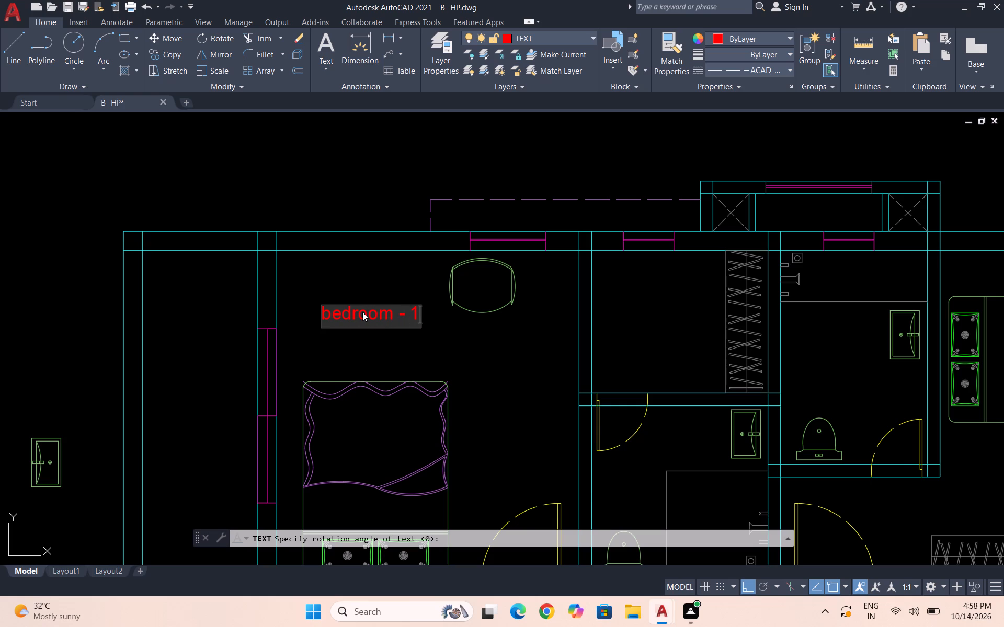
{"action": "type", "text": "BEDROOM -"}
{"action": "key", "text": "1"}
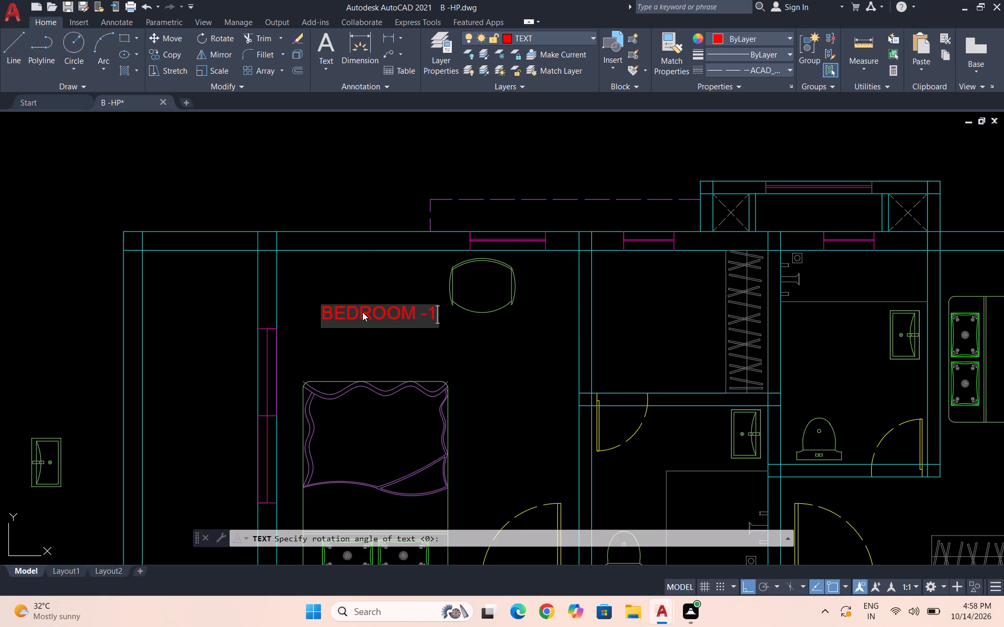
Add a second text line reading 12'0" X 13'0" below BEDROOM -1, indented one space to centre it, and finish the text.
{"action": "key", "text": "Return"}
{"action": "type", "text": "12'0\" X 13'0\""}
{"action": "left_click", "coordinate": [325, 341]}
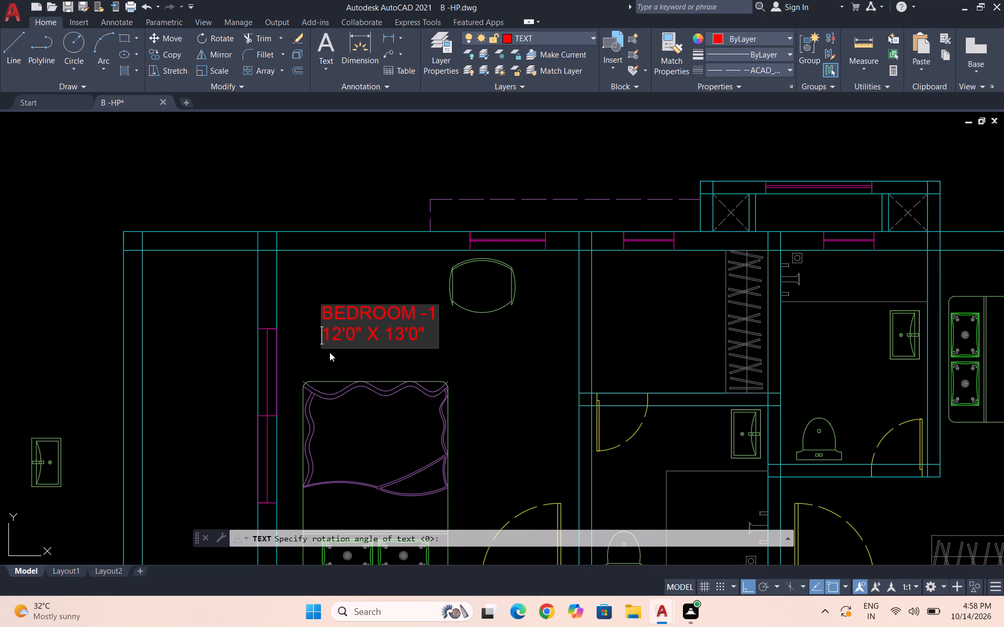
{"action": "key", "text": "space"}
{"action": "key", "text": "space"}
{"action": "key", "text": "BackSpace"}
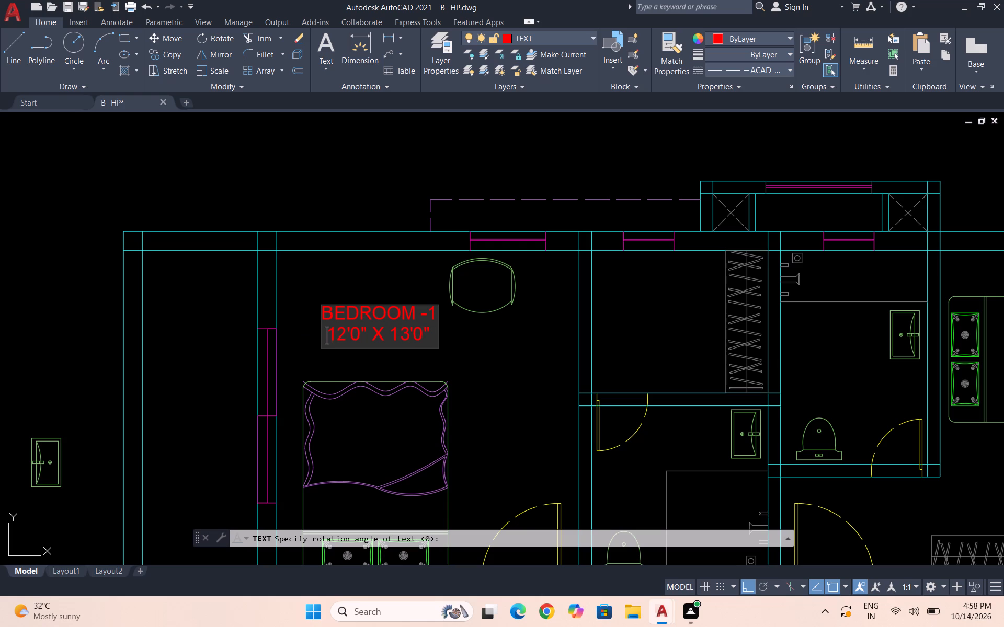
{"action": "left_click", "coordinate": [429, 357]}
{"action": "key", "text": "Escape"}
{"action": "left_click_drag", "start_coordinate": [429, 358], "coordinate": [425, 353]}
{"action": "key", "text": "Escape"}
{"action": "left_click_drag", "start_coordinate": [427, 363], "coordinate": [426, 363]}
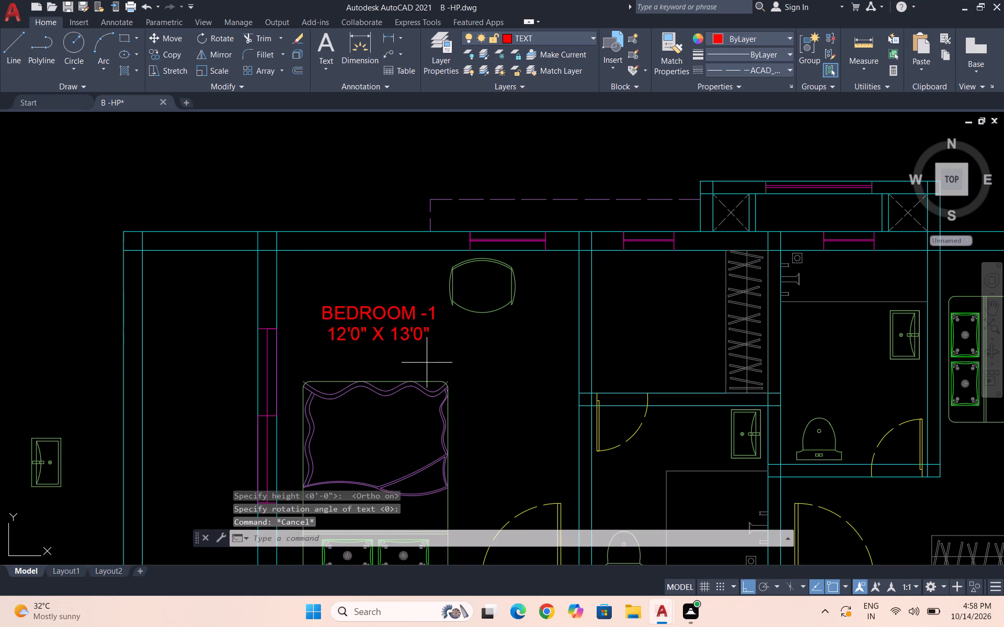
Copy both lines of the bedroom label horizontally into the adjacent wardrobe room.
{"action": "left_click_drag", "start_coordinate": [426, 363], "coordinate": [419, 356]}
{"action": "left_click", "coordinate": [349, 303]}
{"action": "type", "text": "CO"}
{"action": "key", "text": "Return"}
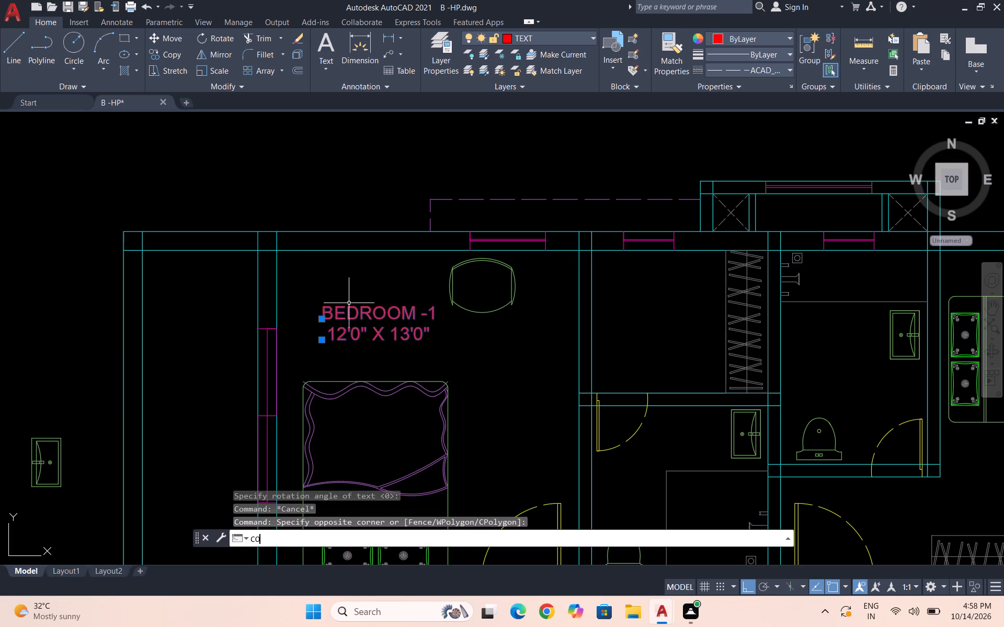
{"action": "left_click", "coordinate": [400, 322]}
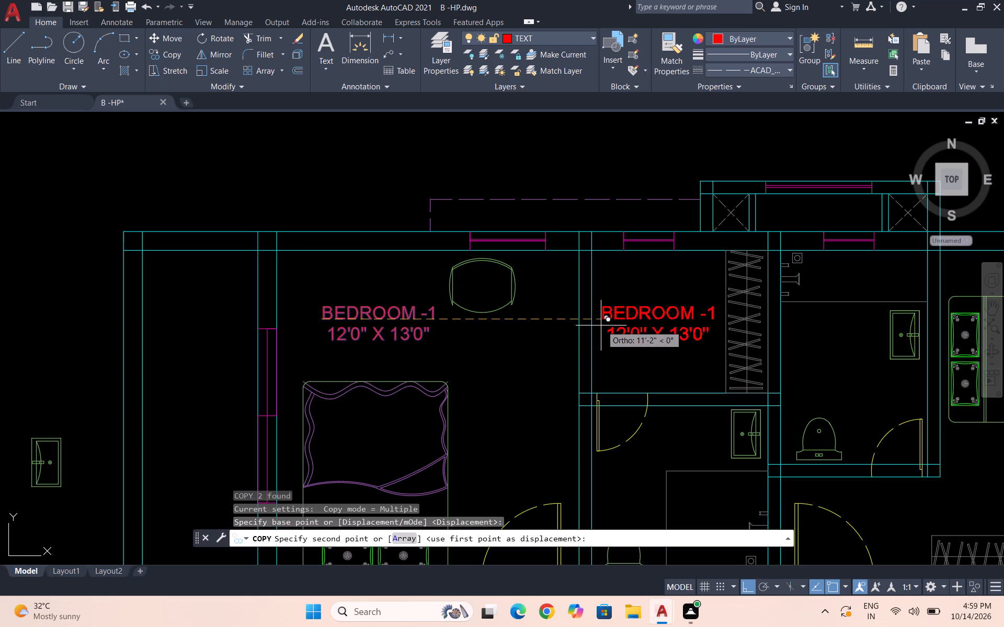
{"action": "scroll", "coordinate": [601, 326], "scroll_direction": "up", "scroll_amount": 1}
{"action": "left_click", "coordinate": [601, 326]}
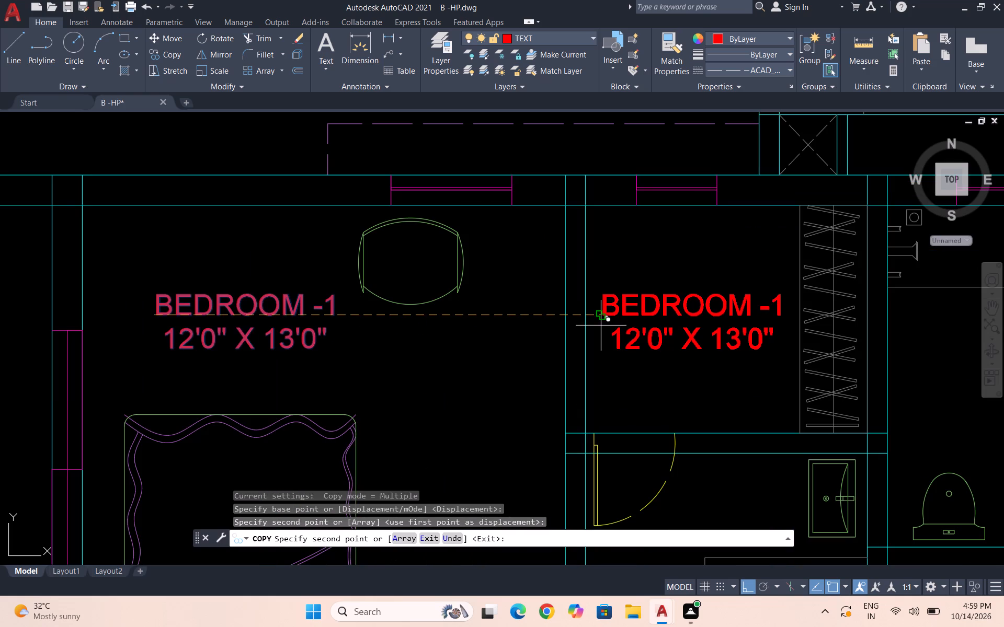
{"action": "key", "text": "Escape"}
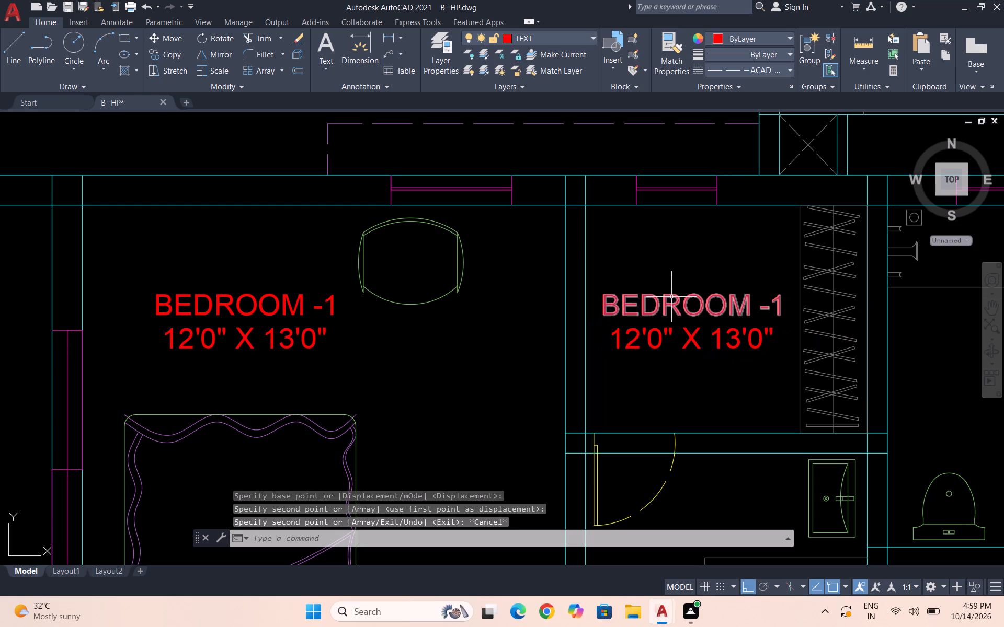
Change the copied room name to CLOSET, indented three spaces to centre it over the size line.
{"action": "double_click", "coordinate": [671, 297]}
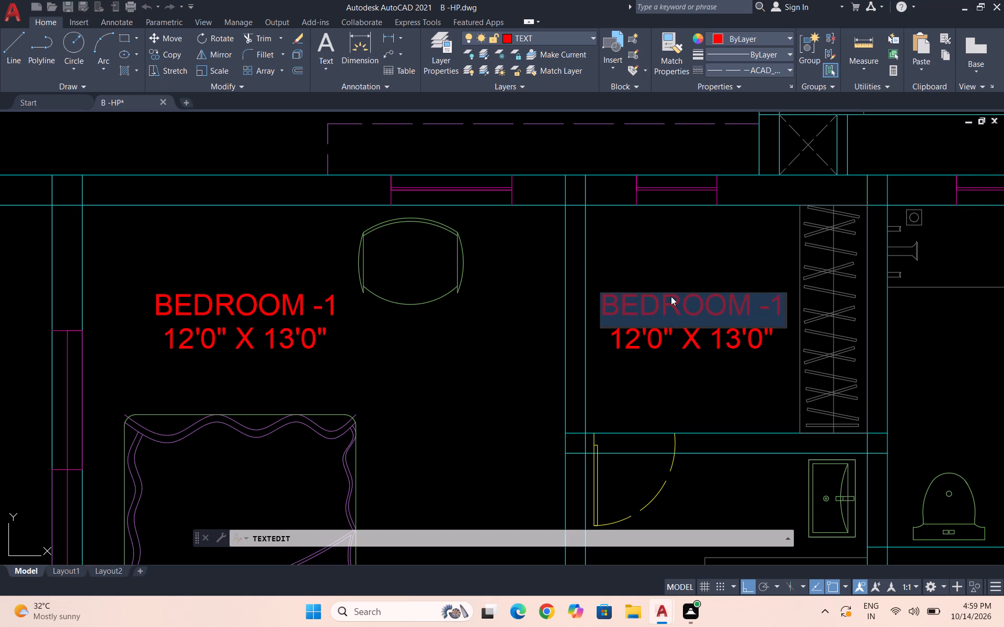
{"action": "type", "text": "CLOSET"}
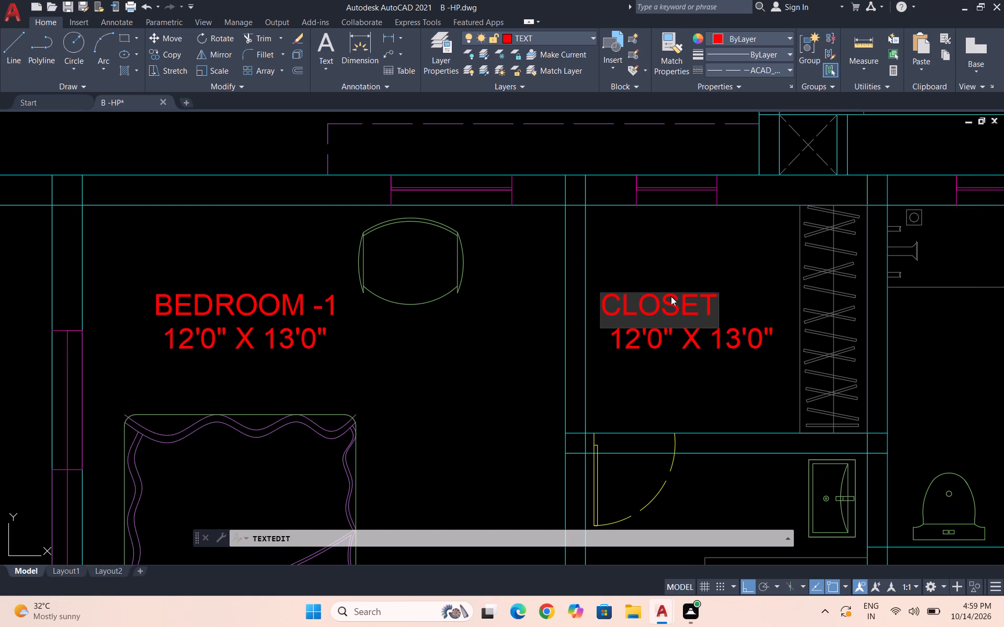
{"action": "left_click", "coordinate": [601, 306]}
{"action": "key", "text": "space"}
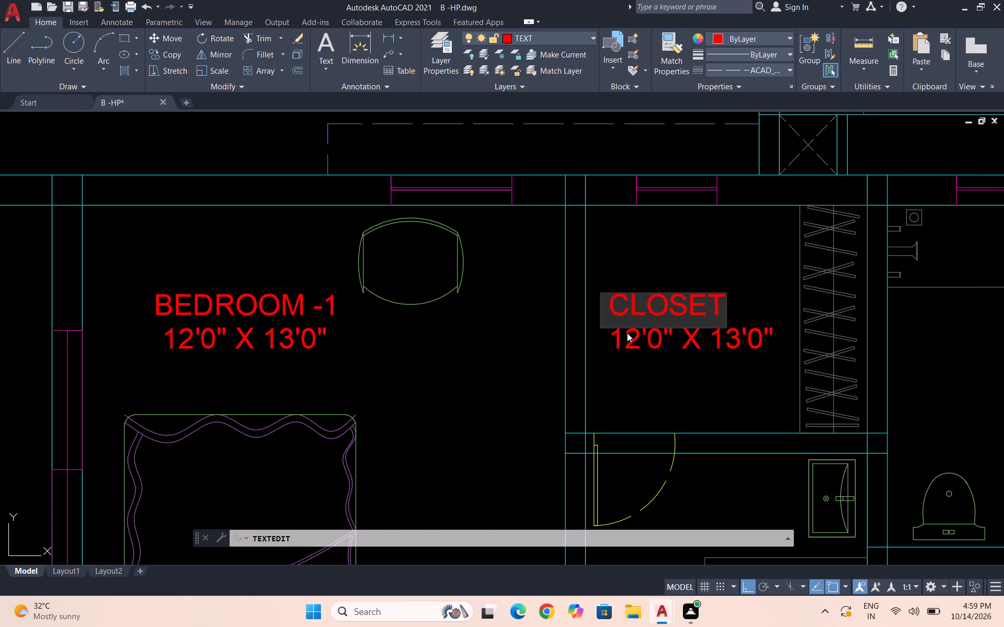
{"action": "key", "text": "space"}
{"action": "key", "text": "space"}
{"action": "left_click", "coordinate": [710, 352]}
{"action": "key", "text": "Escape"}
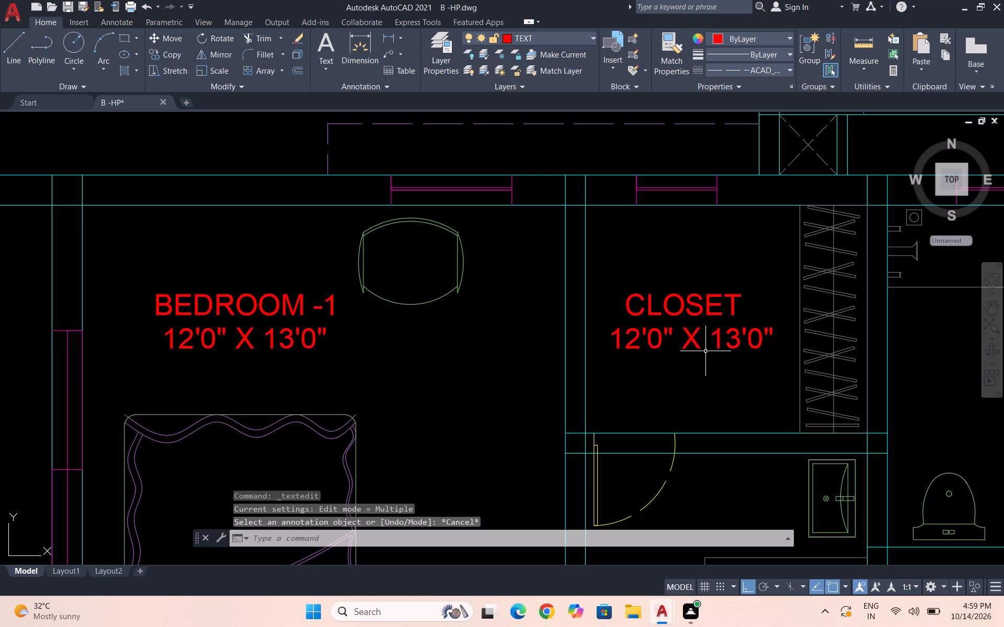
Change the size line under CLOSET to read 7'4" X 5'8".
{"action": "double_click", "coordinate": [663, 336]}
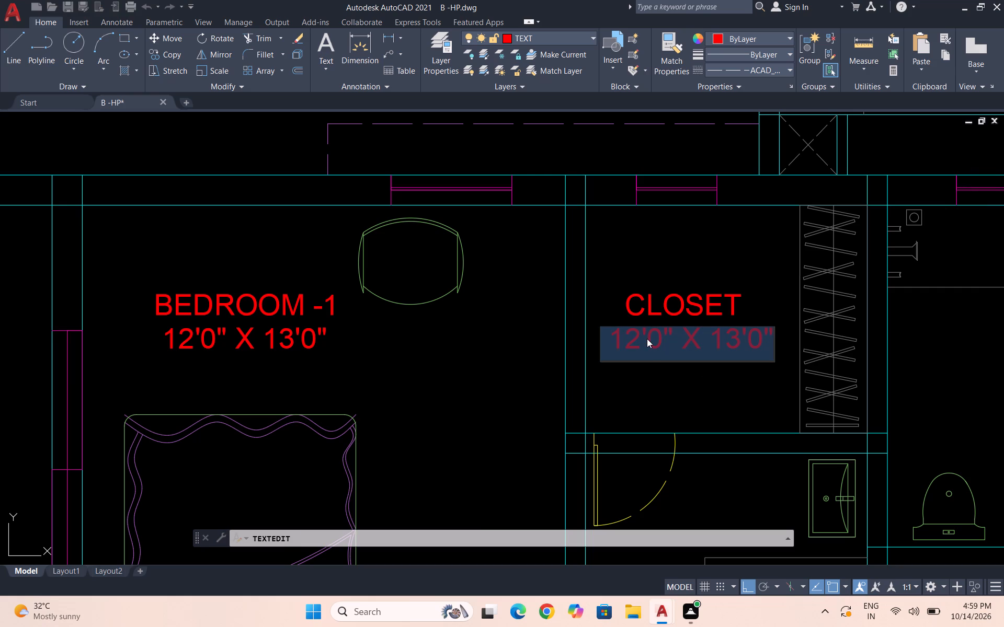
{"action": "left_click", "coordinate": [643, 336]}
{"action": "key", "text": "BackSpace"}
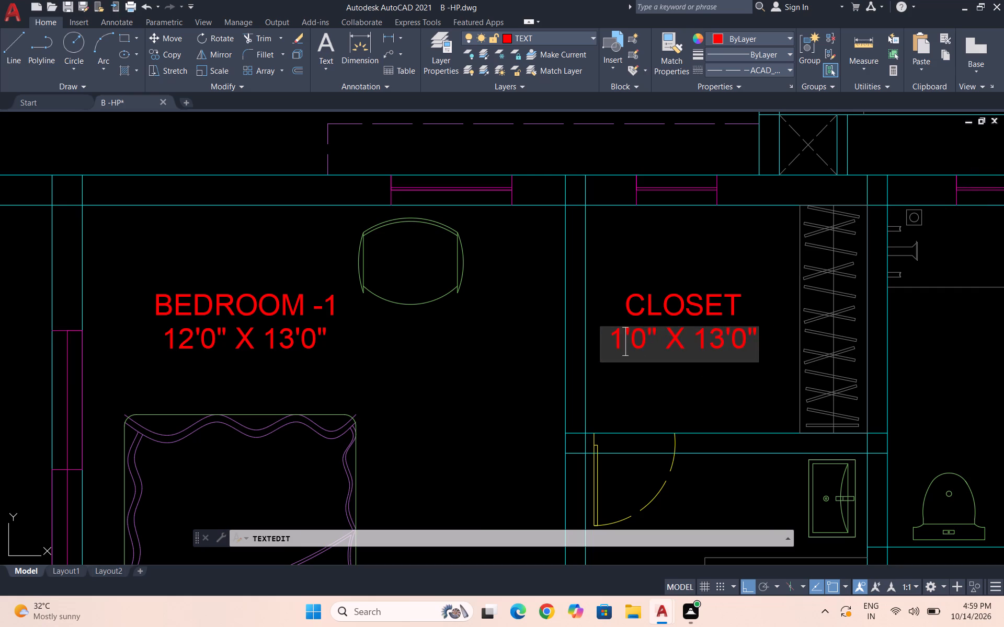
{"action": "key", "text": "BackSpace"}
{"action": "key", "text": "7"}
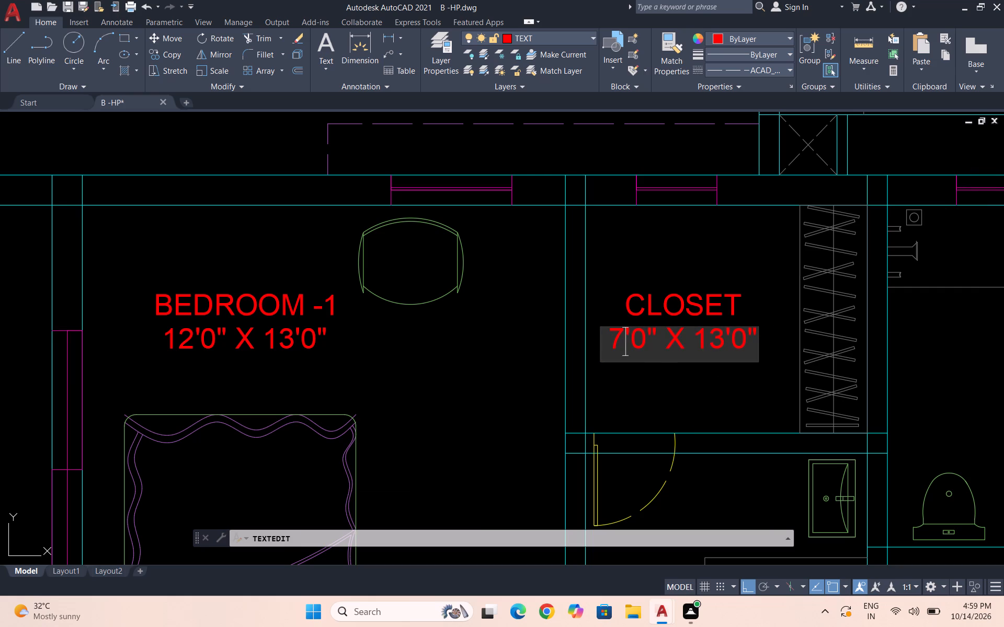
{"action": "left_click", "coordinate": [645, 343]}
{"action": "key", "text": "BackSpace"}
{"action": "key", "text": "4"}
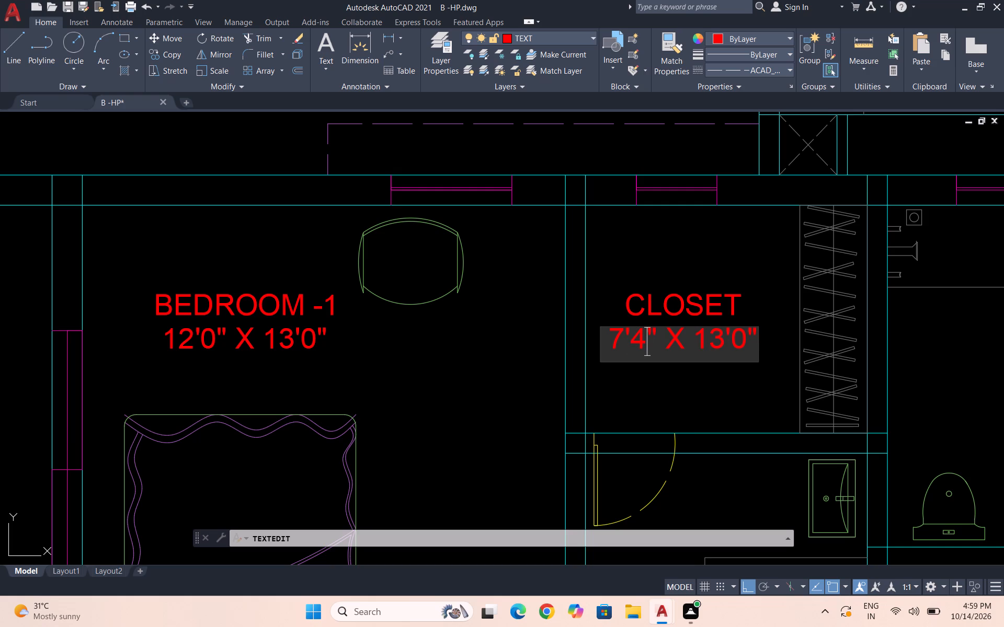
{"action": "left_click", "coordinate": [725, 338]}
{"action": "key", "text": "BackSpace"}
{"action": "key", "text": "BackSpace"}
{"action": "key", "text": "5"}
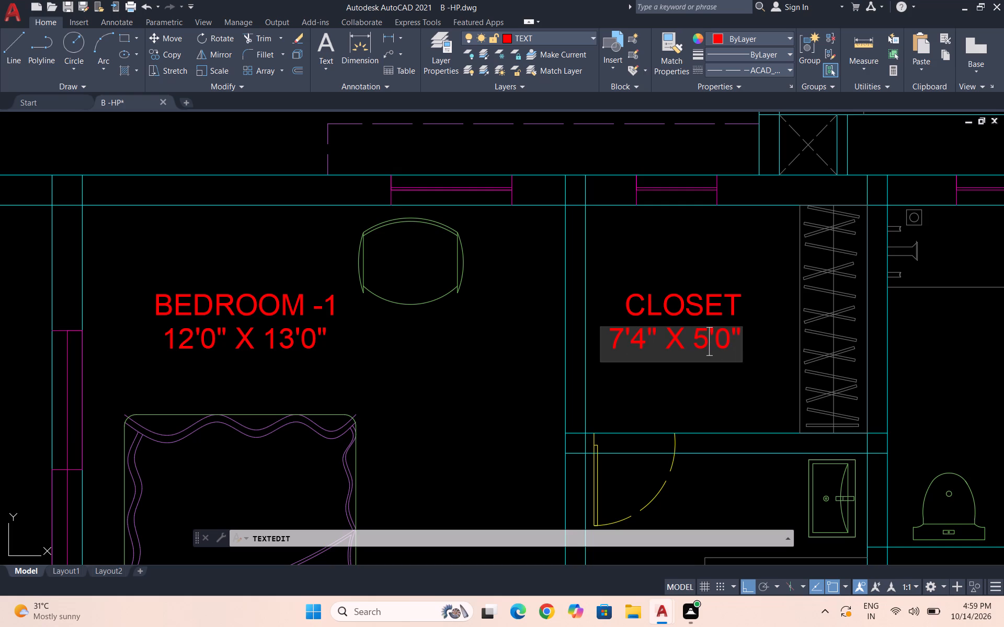
{"action": "left_click", "coordinate": [735, 344]}
{"action": "key", "text": "BackSpace"}
{"action": "key", "text": "9"}
{"action": "key", "text": "BackSpace"}
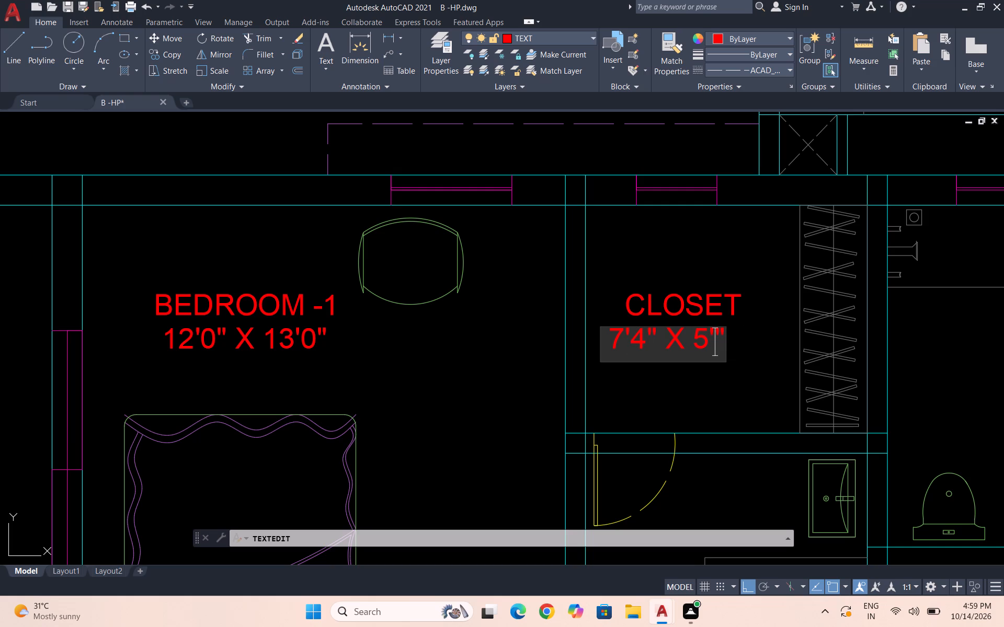
{"action": "key", "text": "8"}
Indent the closet's size line by one more space to centre it under the room name.
{"action": "left_click", "coordinate": [614, 343]}
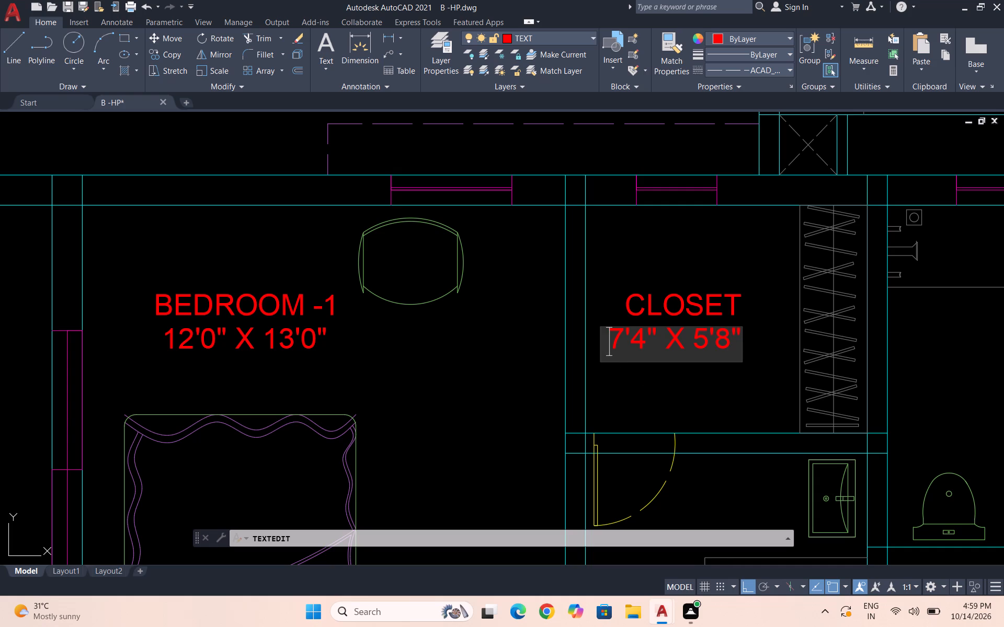
{"action": "key", "text": "space"}
{"action": "key", "text": "space"}
{"action": "key", "text": "BackSpace"}
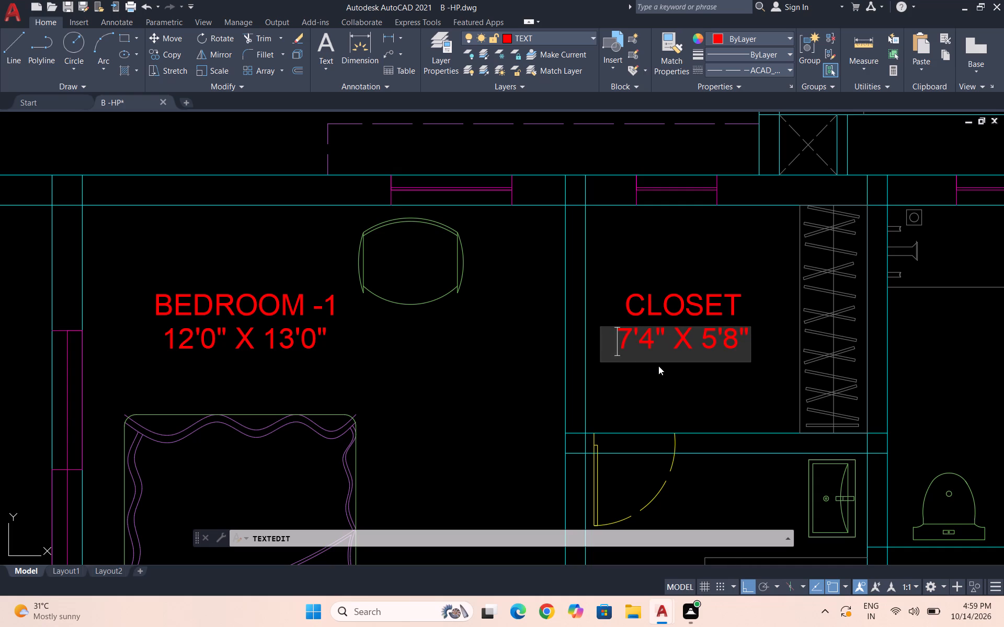
{"action": "left_click", "coordinate": [669, 386]}
{"action": "key", "text": "Escape"}
Copy both lines of the closet label straight down about 6'-8" into the toilet room below.
{"action": "scroll", "coordinate": [611, 292], "scroll_direction": "down", "scroll_amount": 4}
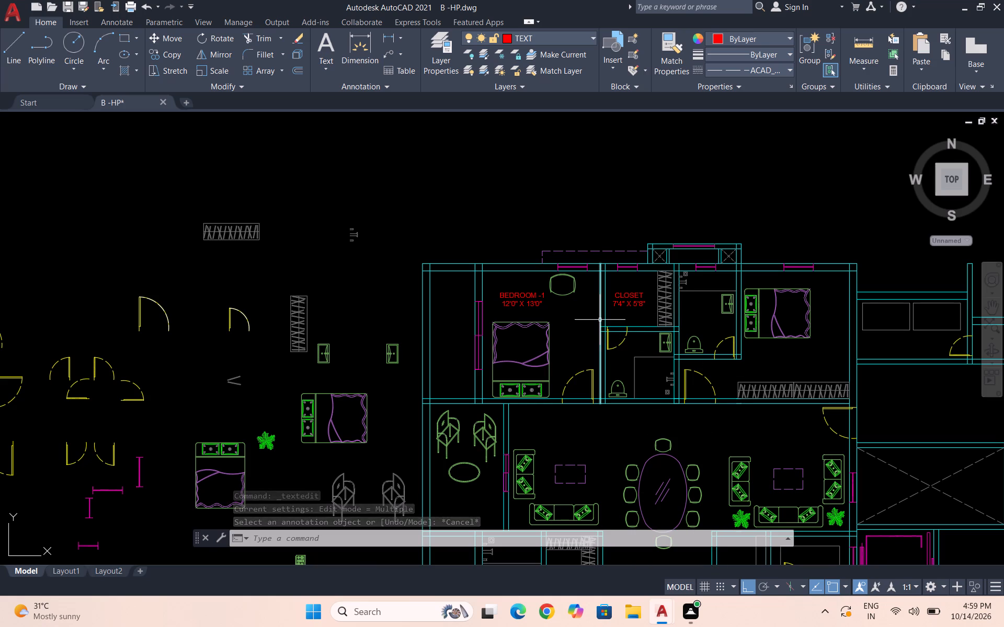
{"action": "scroll", "coordinate": [600, 320], "scroll_direction": "up", "scroll_amount": 2}
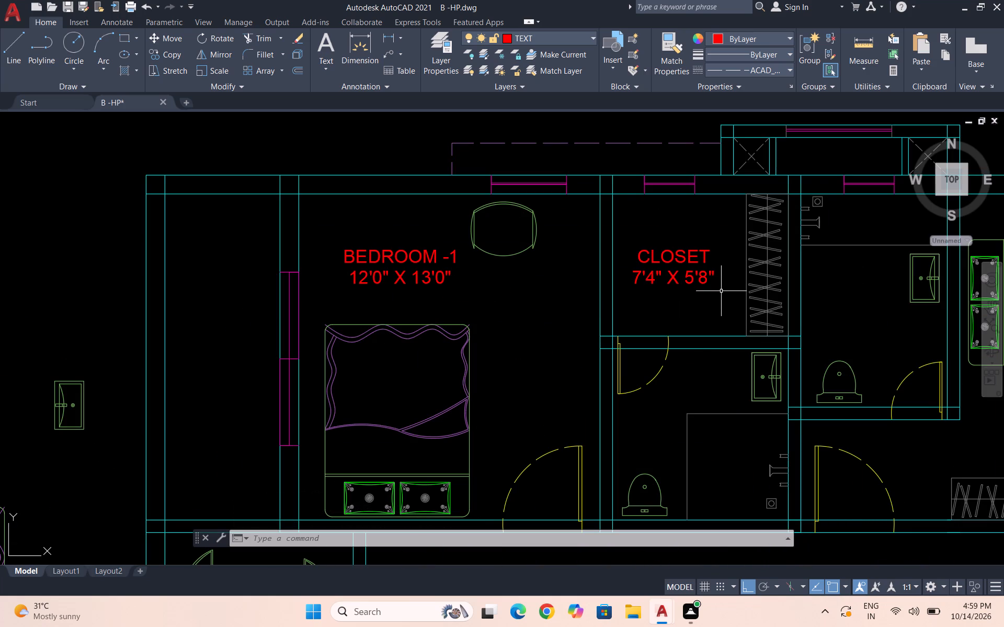
{"action": "left_click", "coordinate": [723, 292]}
{"action": "left_click", "coordinate": [667, 246]}
{"action": "type", "text": "CO"}
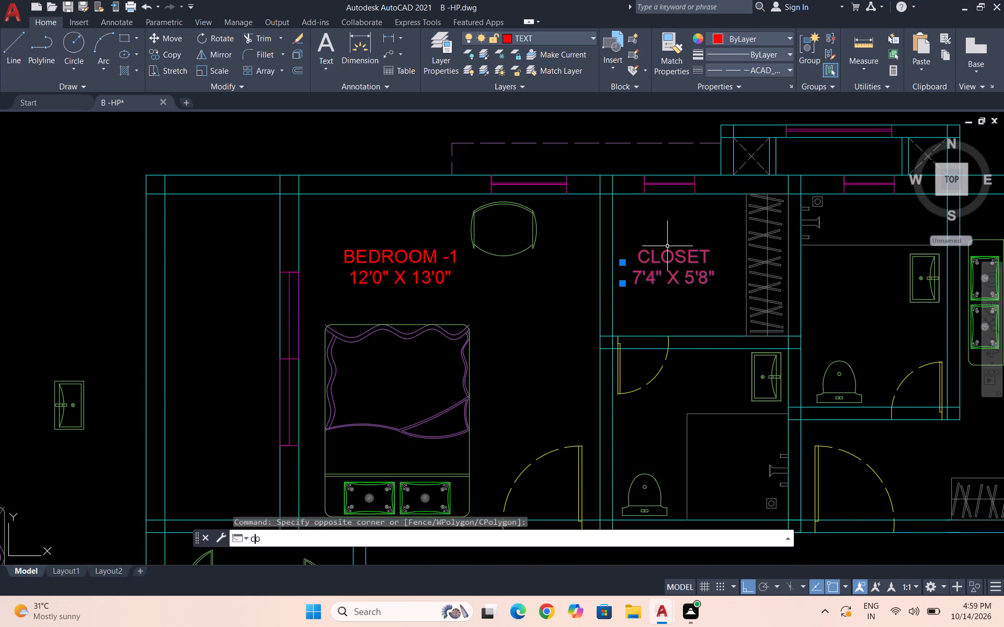
{"action": "key", "text": "Return"}
{"action": "left_click", "coordinate": [655, 276]}
{"action": "scroll", "coordinate": [643, 243], "scroll_direction": "down", "scroll_amount": 1}
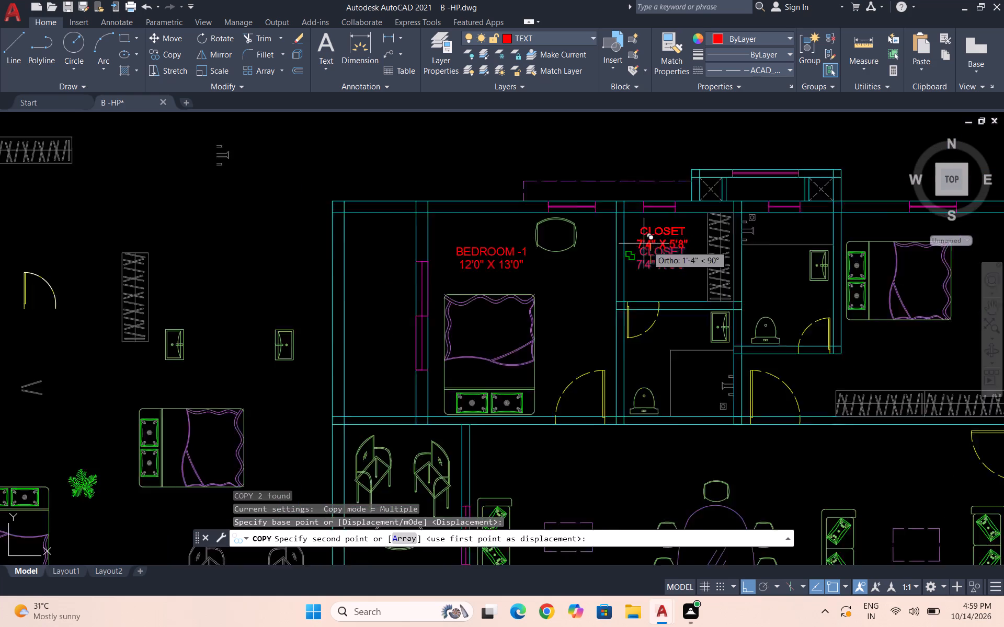
{"action": "scroll", "coordinate": [649, 249], "scroll_direction": "down", "scroll_amount": 1}
{"action": "scroll", "coordinate": [663, 321], "scroll_direction": "up", "scroll_amount": 2}
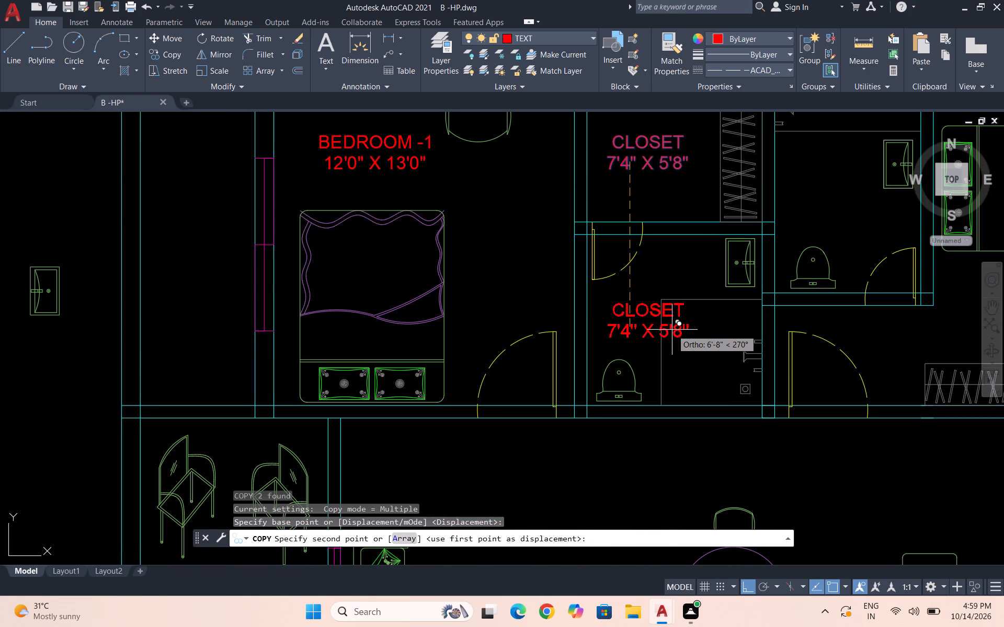
{"action": "left_click", "coordinate": [672, 330]}
{"action": "scroll", "coordinate": [664, 319], "scroll_direction": "up", "scroll_amount": 2}
{"action": "key", "text": "Escape"}
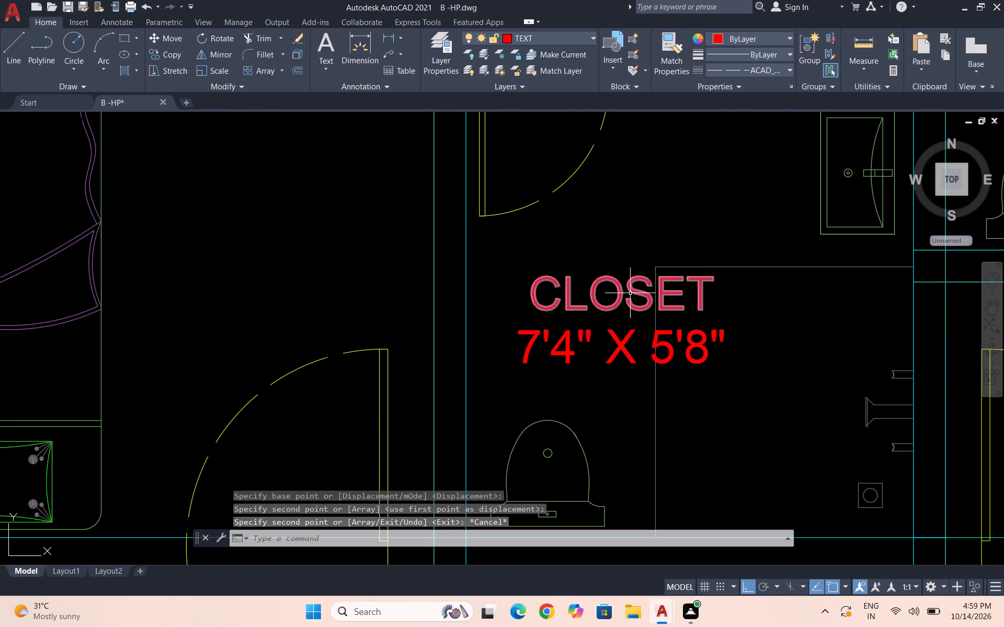
Change the copied room name in the toilet to TOILET -1, indented one space to centre it over the size line.
{"action": "double_click", "coordinate": [627, 291]}
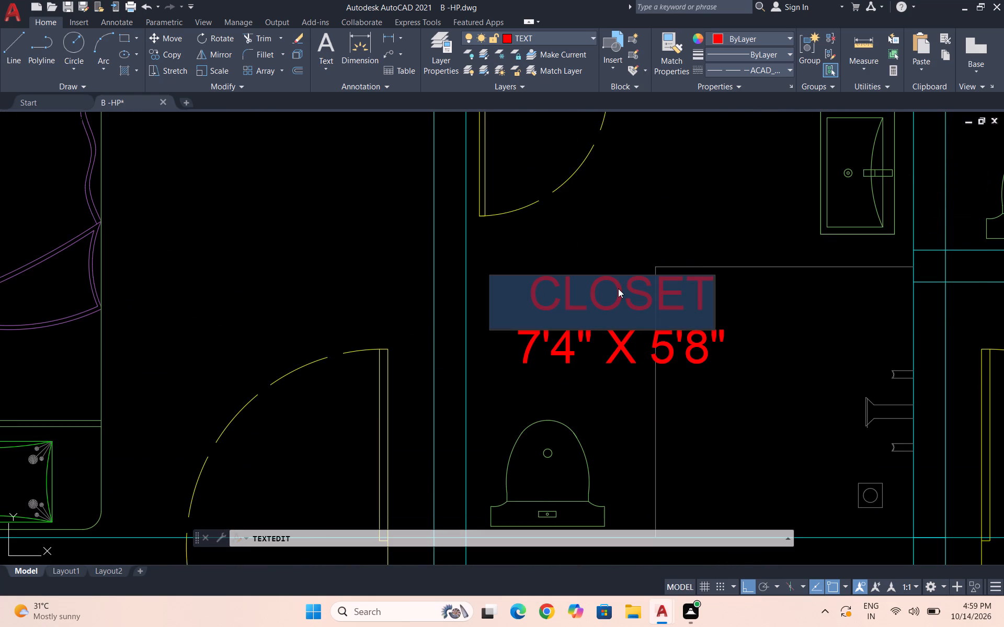
{"action": "type", "text": "TOILET"}
{"action": "key", "text": "space"}
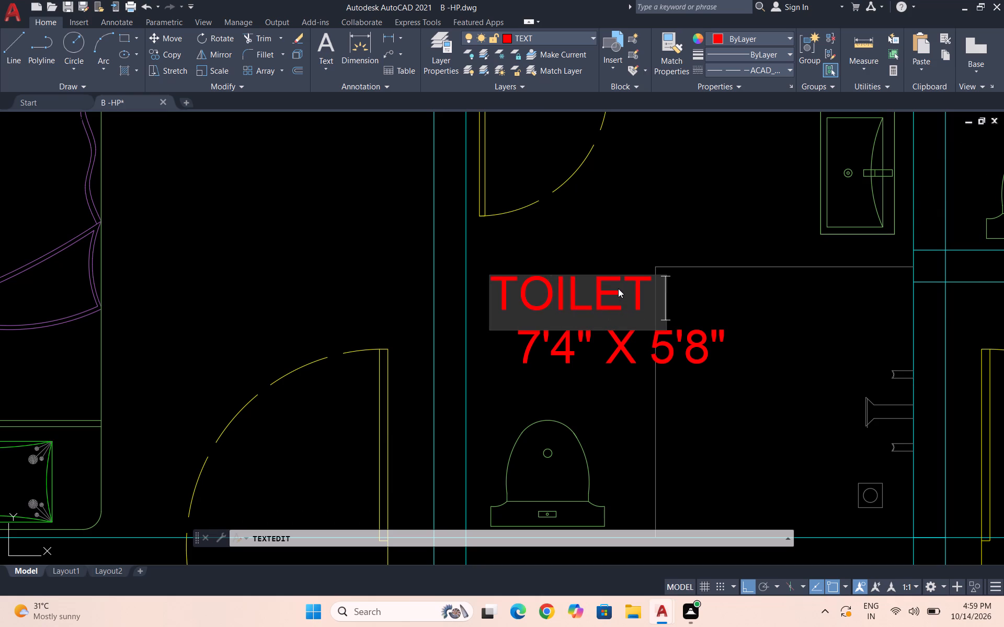
{"action": "type", "text": "-N1"}
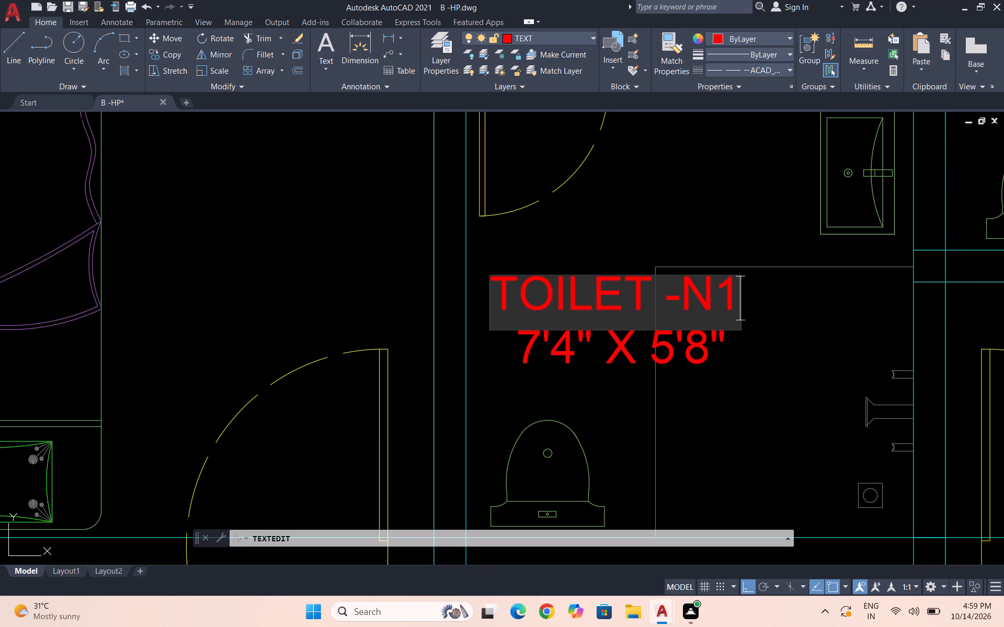
{"action": "key", "text": "BackSpace"}
{"action": "key", "text": "BackSpace"}
{"action": "key", "text": "1"}
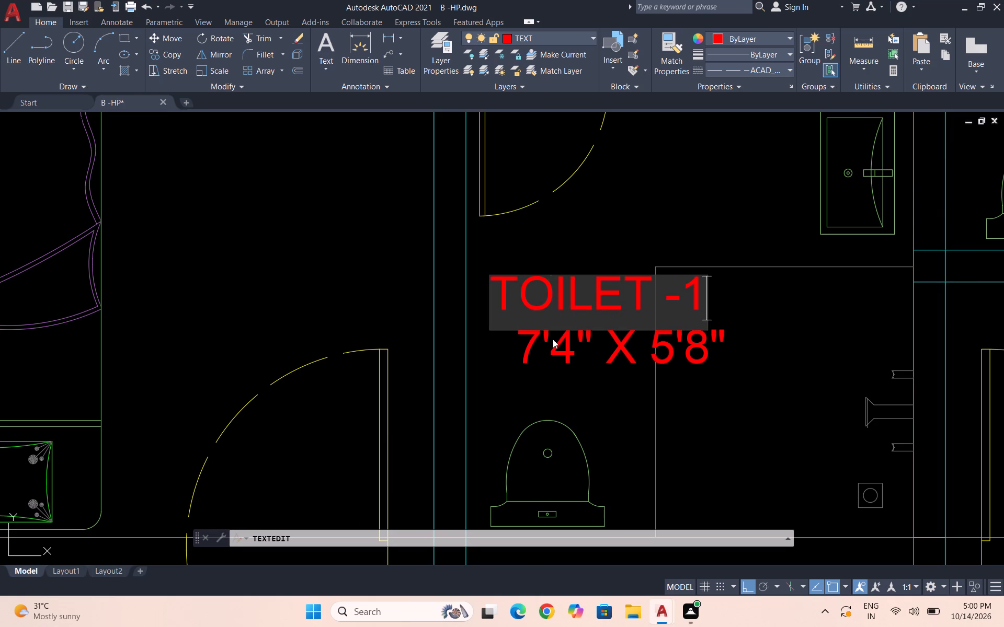
{"action": "left_click", "coordinate": [500, 309]}
{"action": "key", "text": "space"}
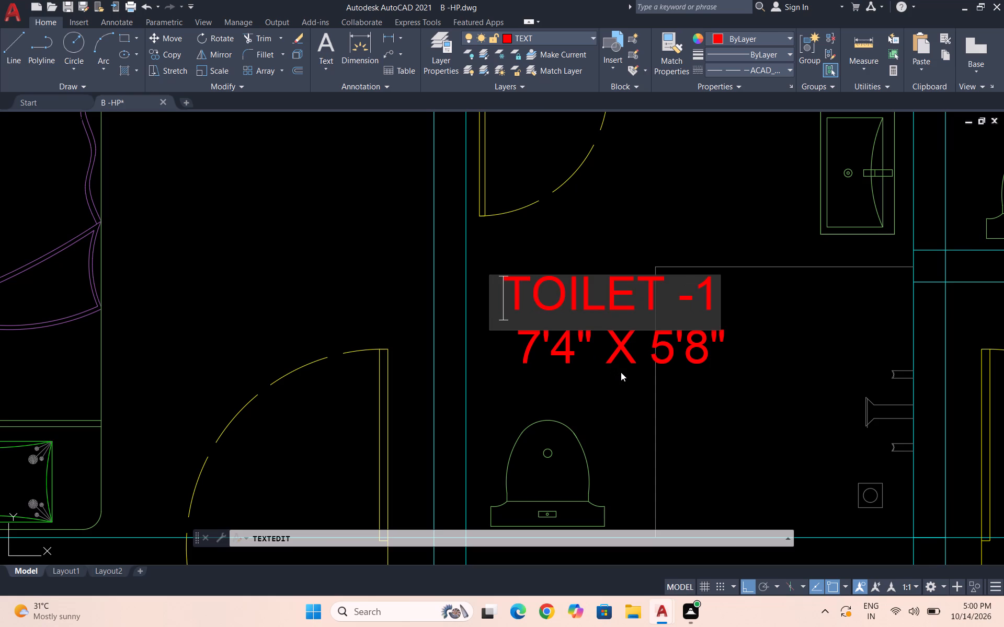
{"action": "left_click", "coordinate": [621, 373]}
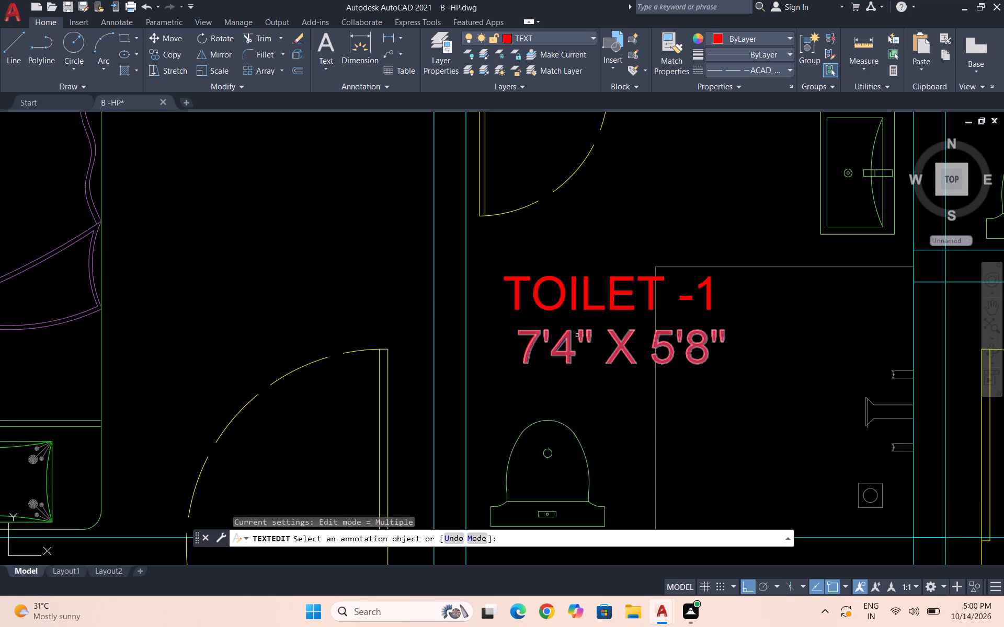
Change the size line under TOILET -1 to read 7'0" X 7'0".
{"action": "double_click", "coordinate": [576, 335]}
{"action": "double_click", "coordinate": [568, 335]}
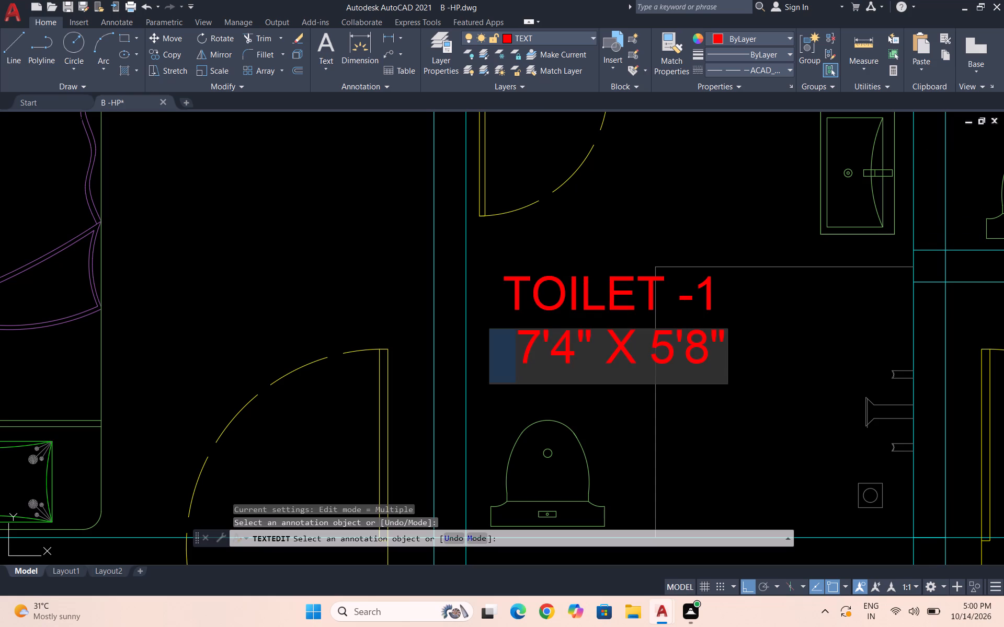
{"action": "left_click", "coordinate": [572, 343]}
{"action": "key", "text": "BackSpace"}
{"action": "key", "text": "0"}
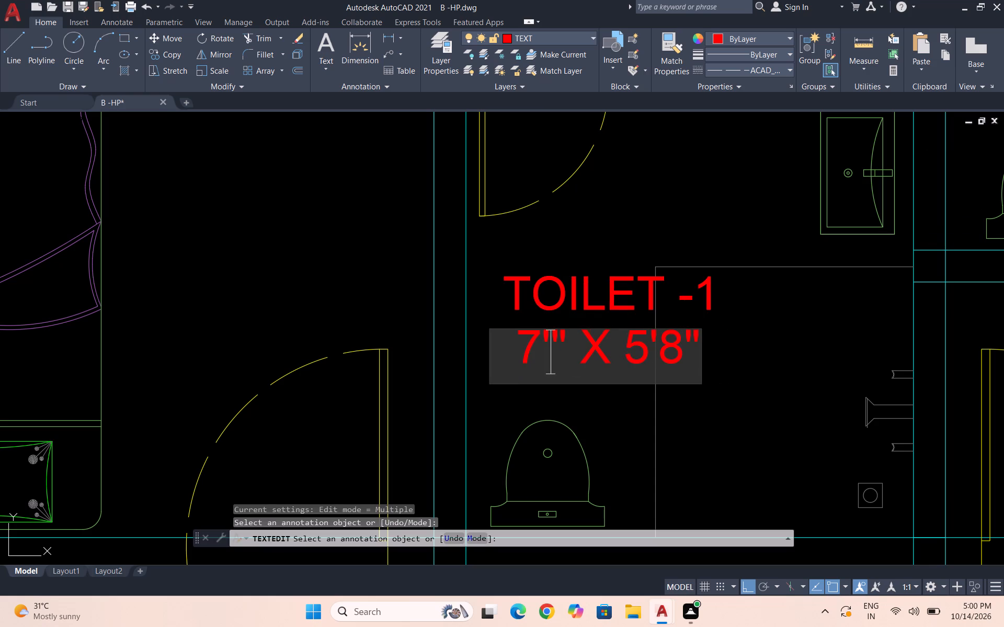
{"action": "left_click", "coordinate": [672, 344]}
{"action": "key", "text": "BackSpace"}
{"action": "key", "text": "7"}
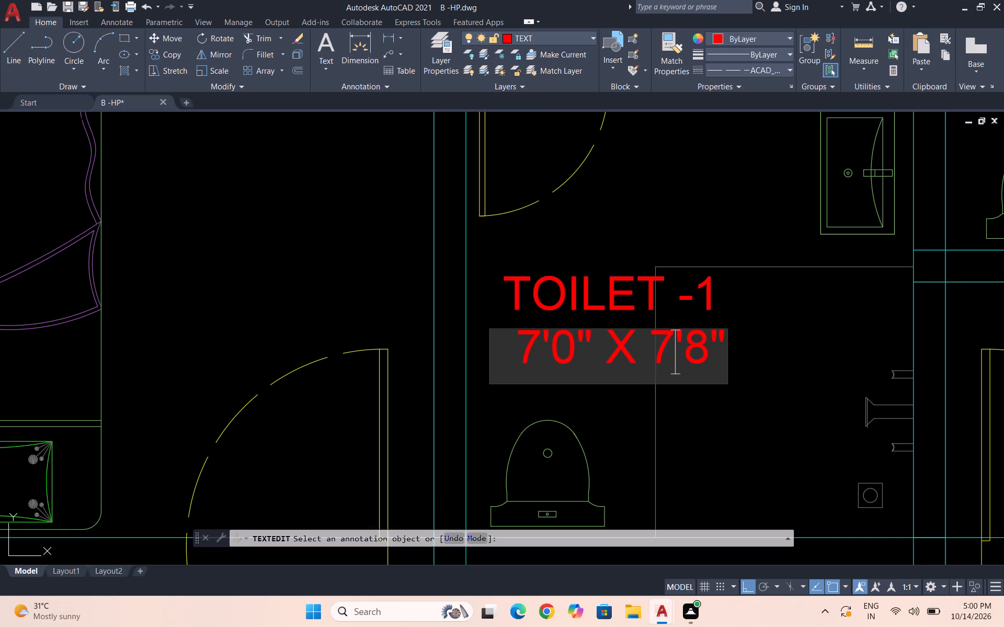
{"action": "left_click", "coordinate": [706, 357]}
{"action": "key", "text": "BackSpace"}
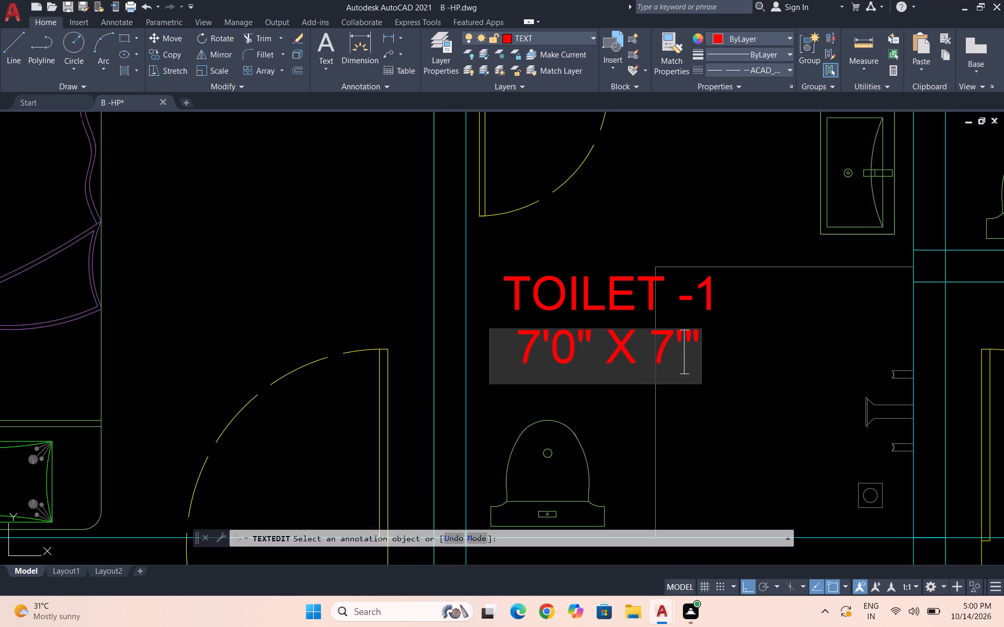
{"action": "key", "text": "0"}
{"action": "left_click", "coordinate": [726, 401]}
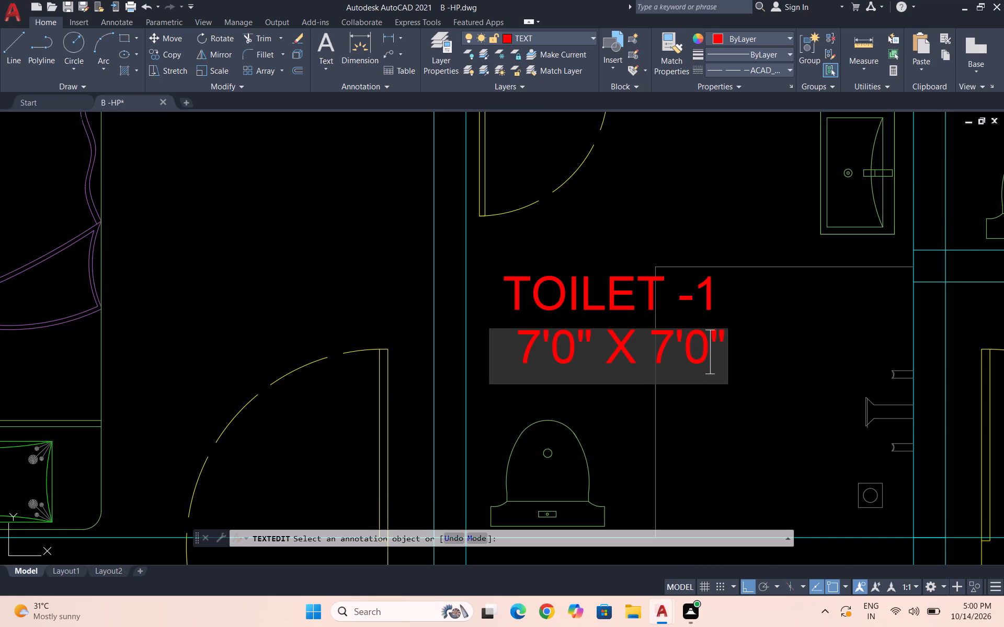
{"action": "key", "text": "Escape"}
With Ortho off, copy both lines of the closet label into the living area, beside the sofa and over the dashed table.
{"action": "scroll", "coordinate": [692, 359], "scroll_direction": "down", "scroll_amount": 3}
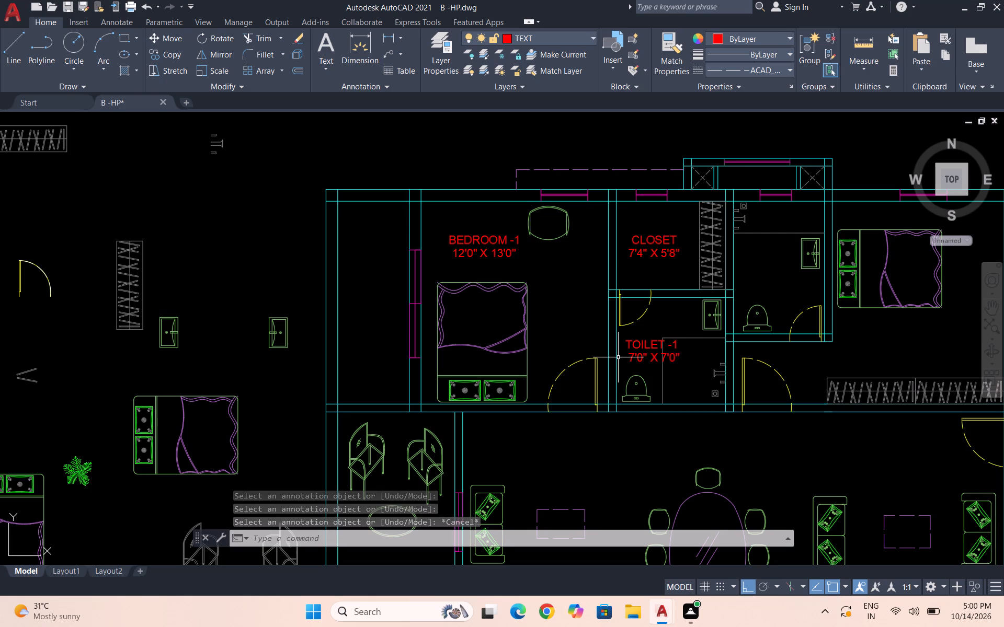
{"action": "left_click", "coordinate": [674, 266]}
{"action": "left_click", "coordinate": [640, 226]}
{"action": "type", "text": "CO"}
{"action": "key", "text": "Return"}
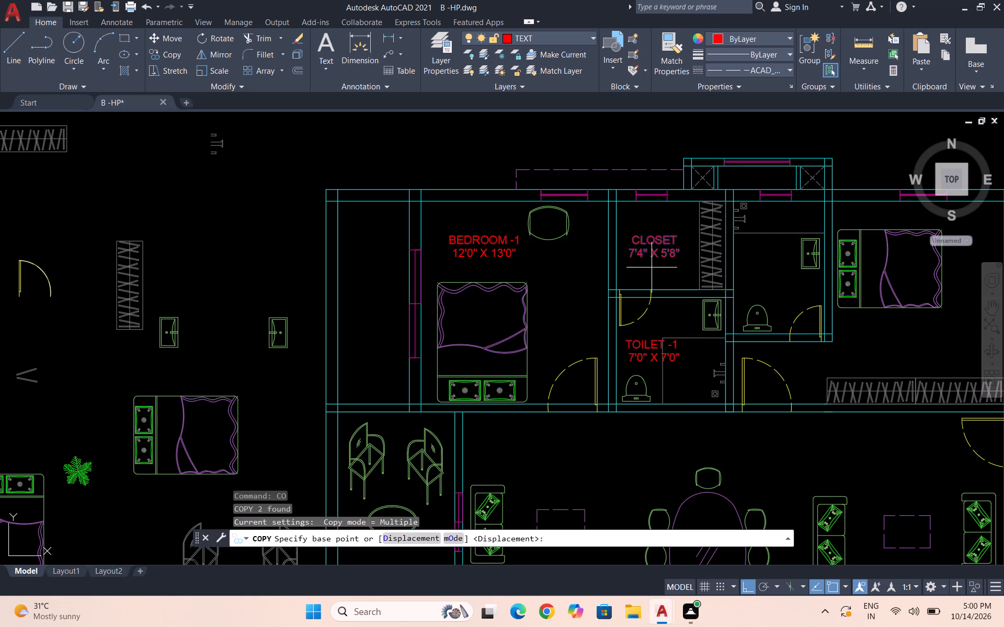
{"action": "left_click", "coordinate": [653, 253]}
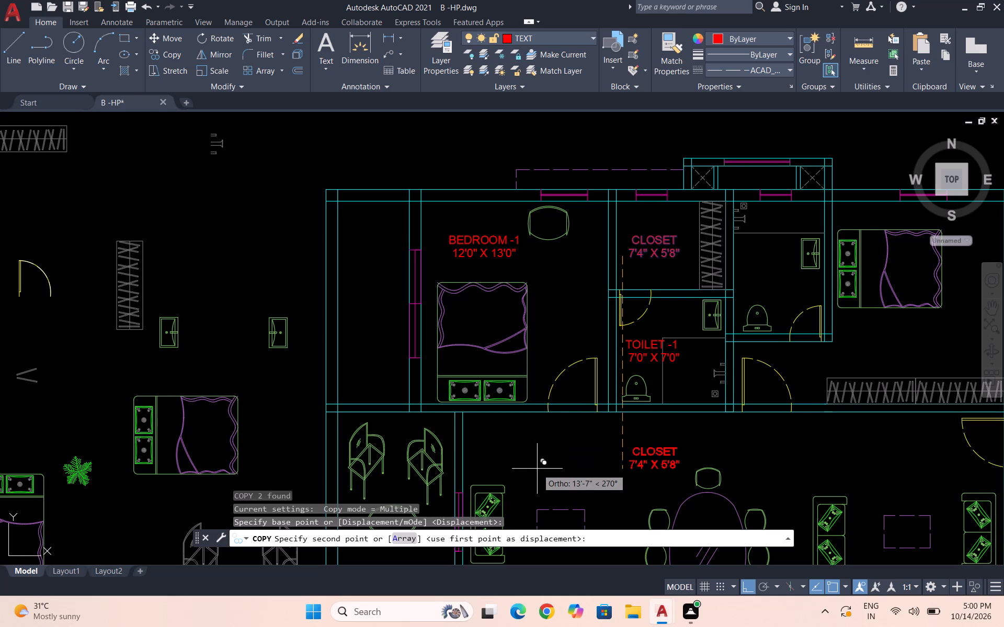
{"action": "key", "text": "F8"}
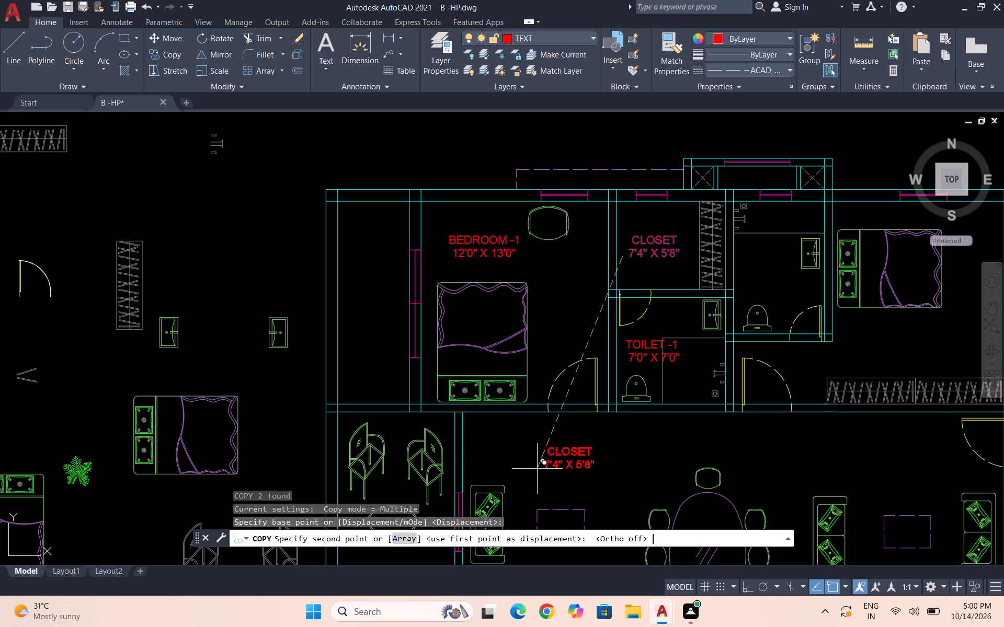
{"action": "scroll", "coordinate": [533, 468], "scroll_direction": "down", "scroll_amount": 1}
{"action": "scroll", "coordinate": [526, 507], "scroll_direction": "up", "scroll_amount": 2}
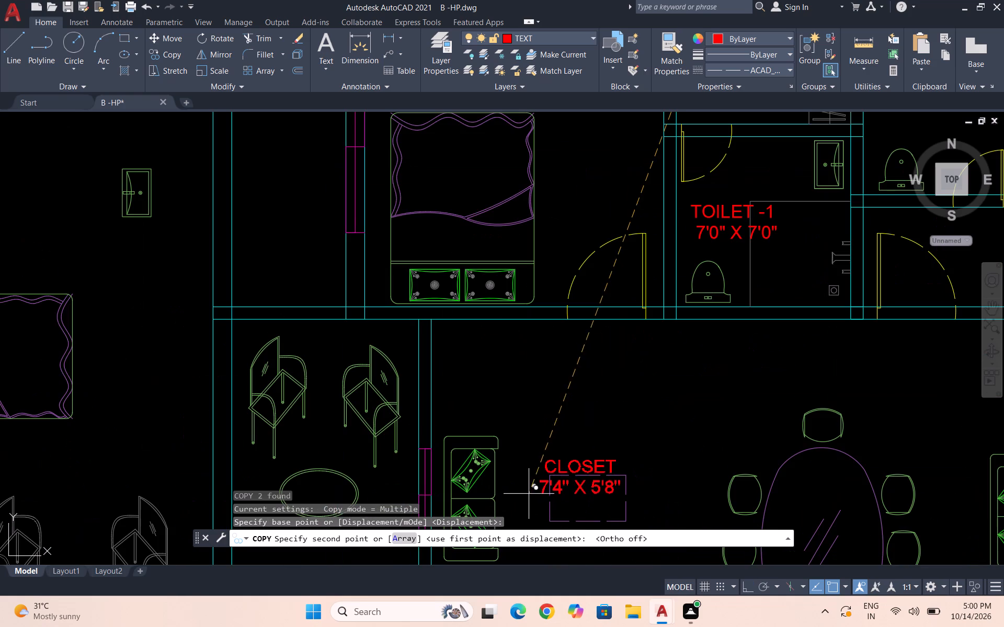
{"action": "left_click", "coordinate": [529, 485]}
{"action": "key", "text": "Escape"}
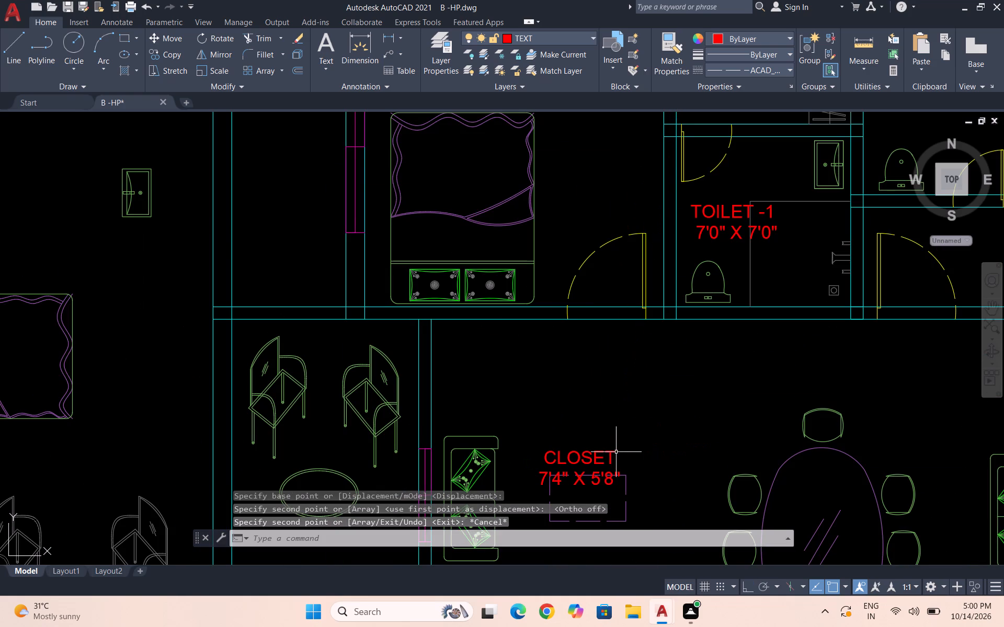
Change the copied room name in the living area to LIVING, indented three spaces over the size line.
{"action": "double_click", "coordinate": [572, 451]}
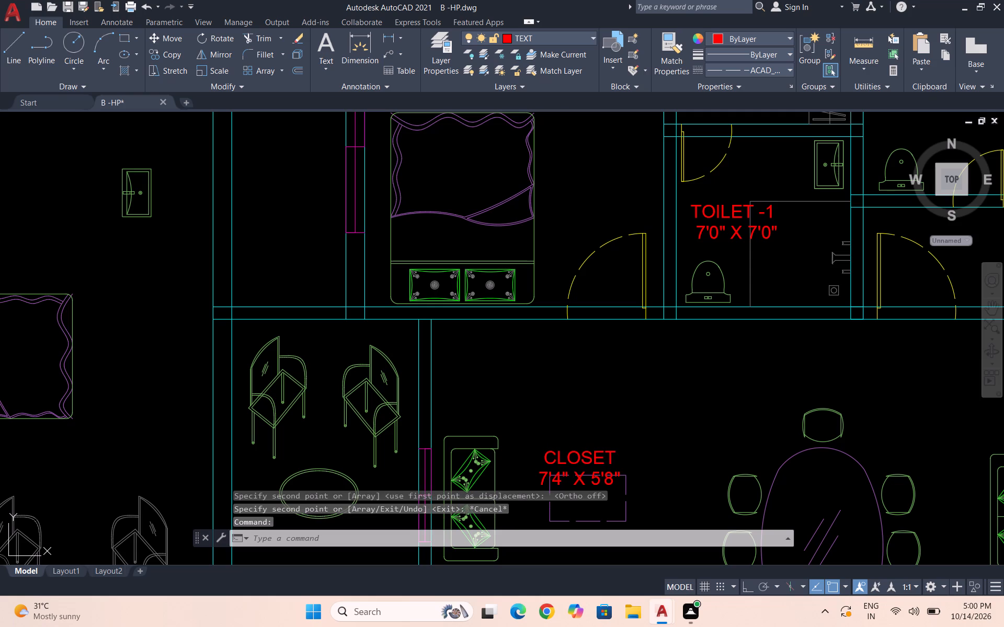
{"action": "type", "text": "LIVING"}
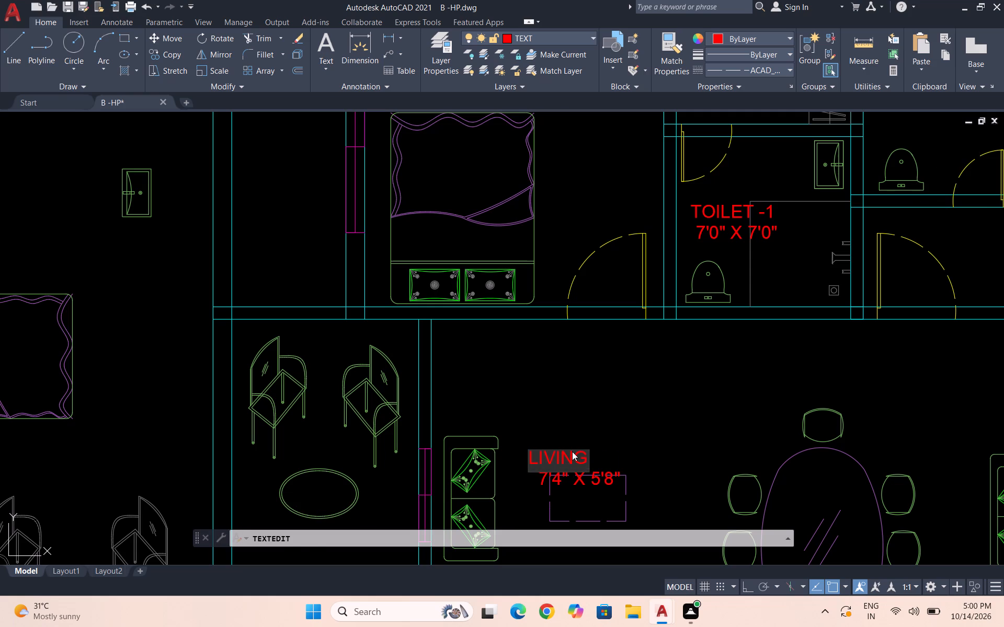
{"action": "left_click", "coordinate": [529, 460]}
{"action": "key", "text": "space"}
{"action": "key", "text": "space"}
{"action": "key", "text": "space"}
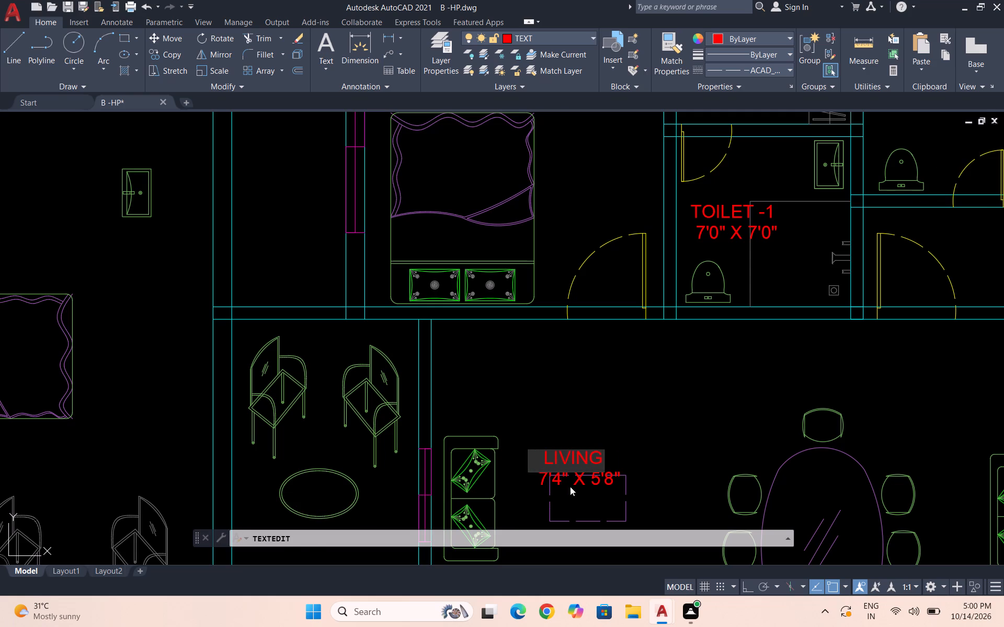
{"action": "left_click", "coordinate": [583, 496]}
Change the size line under LIVING to read 9'3" X 13'0".
{"action": "scroll", "coordinate": [545, 466], "scroll_direction": "up", "scroll_amount": 2}
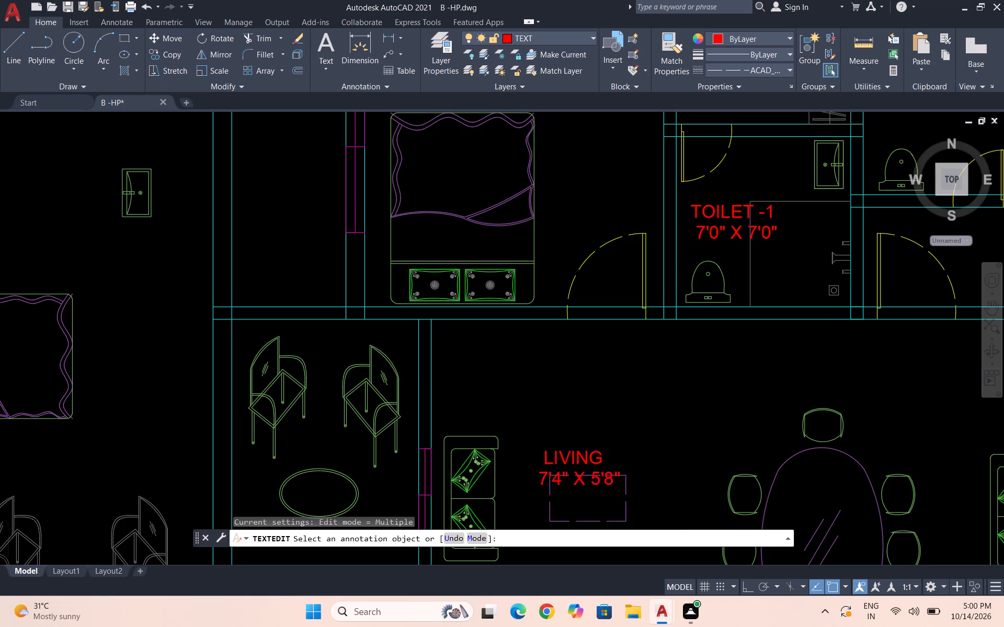
{"action": "scroll", "coordinate": [578, 467], "scroll_direction": "down", "scroll_amount": 3}
{"action": "scroll", "coordinate": [592, 481], "scroll_direction": "up", "scroll_amount": 3}
{"action": "double_click", "coordinate": [520, 426]}
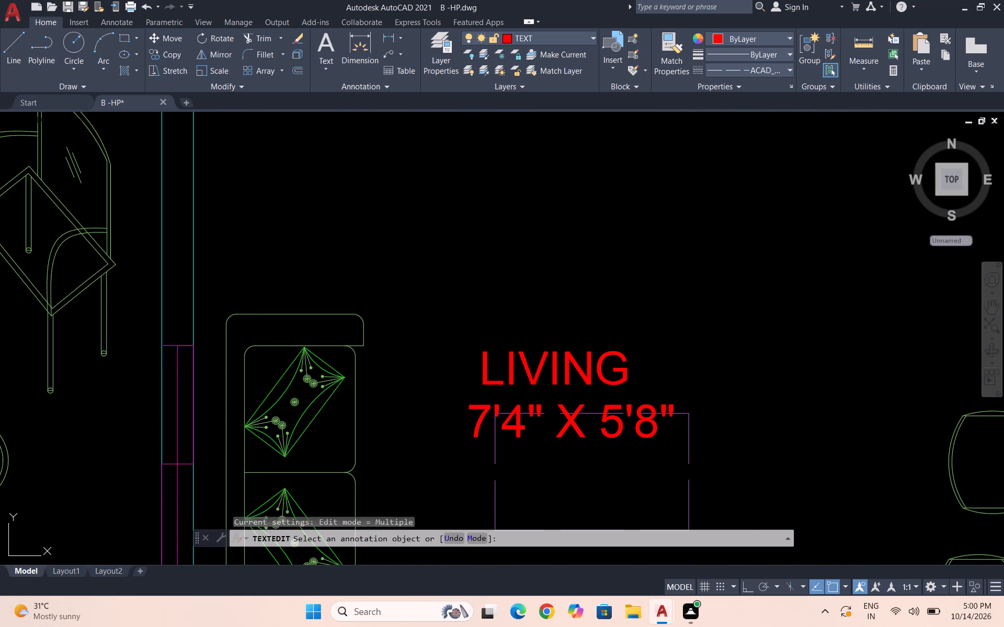
{"action": "left_click", "coordinate": [496, 418]}
{"action": "left_click", "coordinate": [492, 420]}
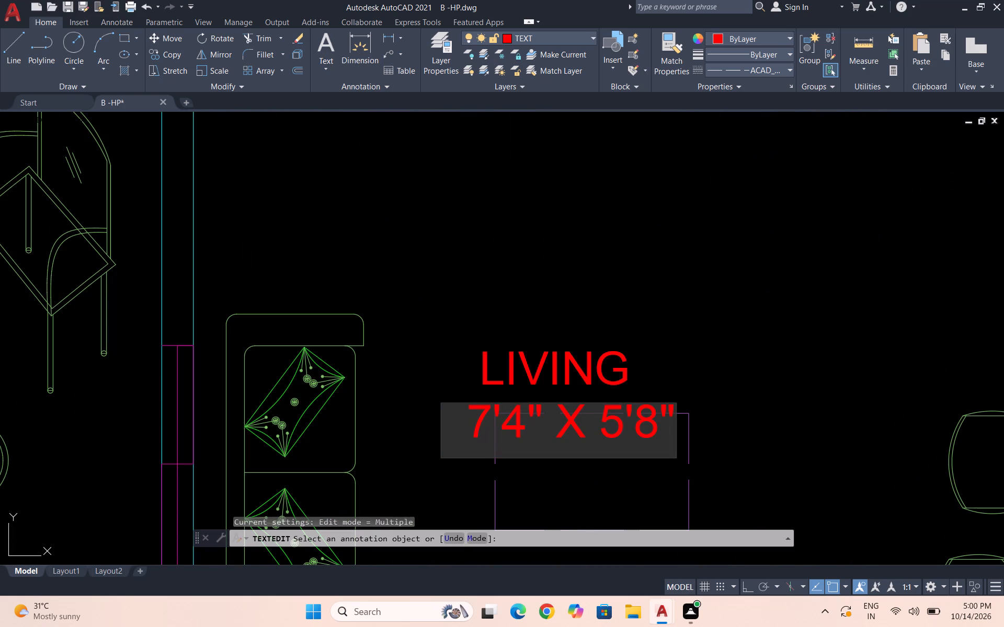
{"action": "key", "text": "BackSpace"}
{"action": "key", "text": "9"}
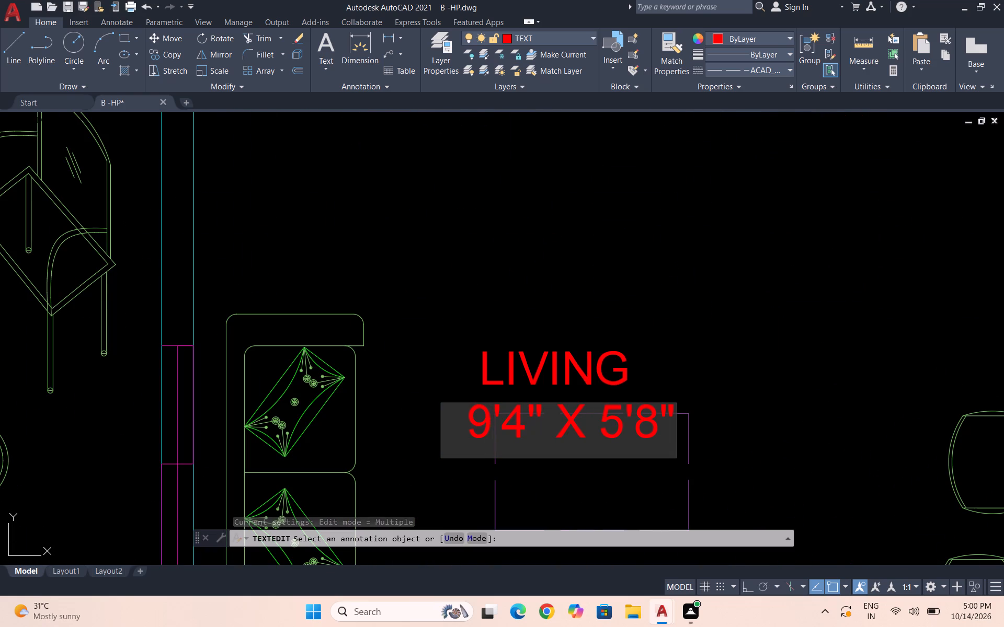
{"action": "left_click", "coordinate": [527, 423]}
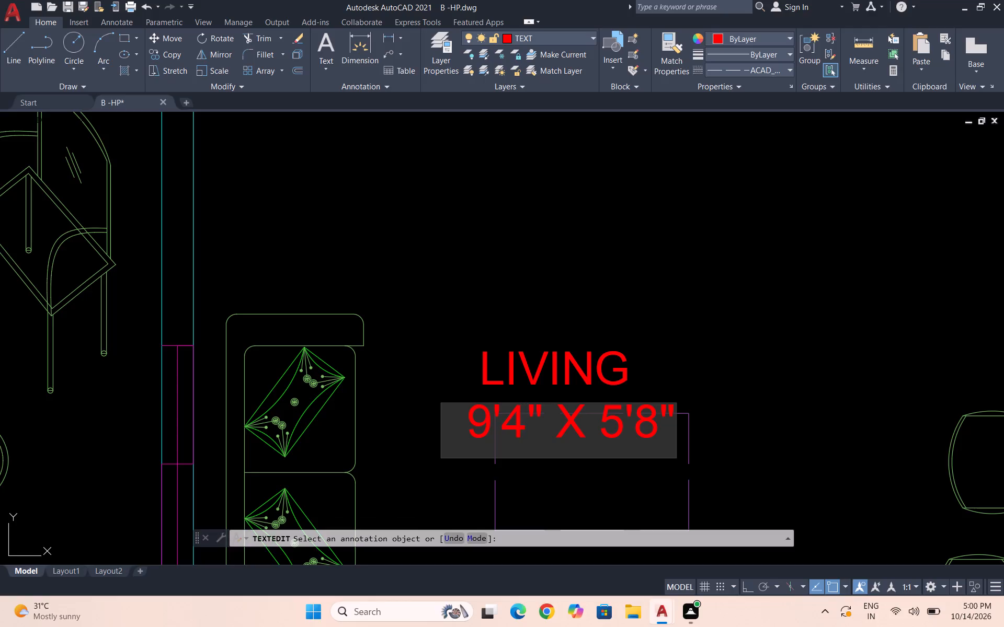
{"action": "key", "text": "BackSpace"}
{"action": "key", "text": "3"}
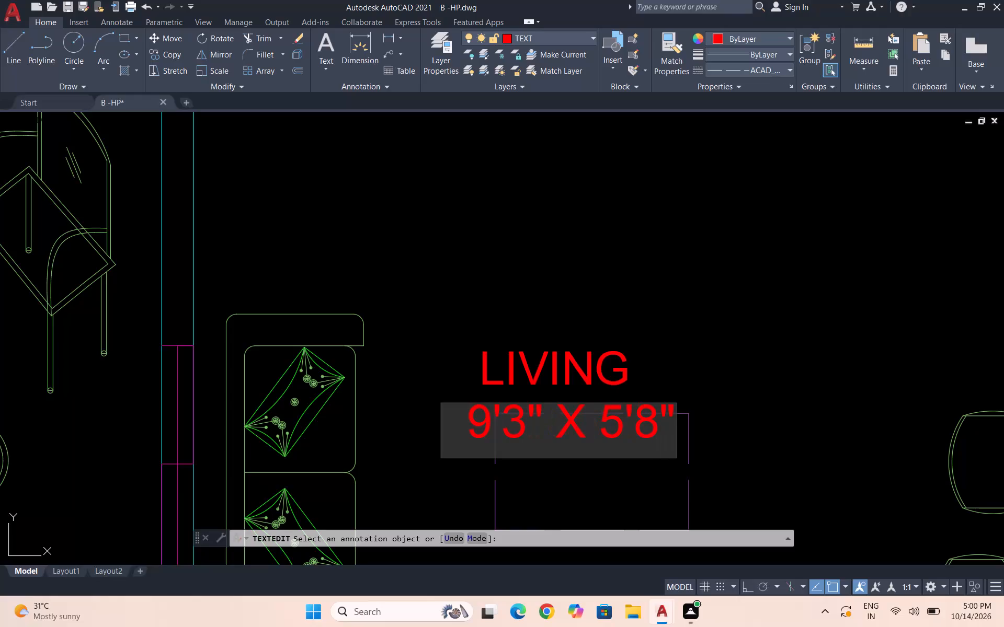
{"action": "left_click", "coordinate": [619, 427]}
{"action": "key", "text": "BackSpace"}
{"action": "type", "text": "13"}
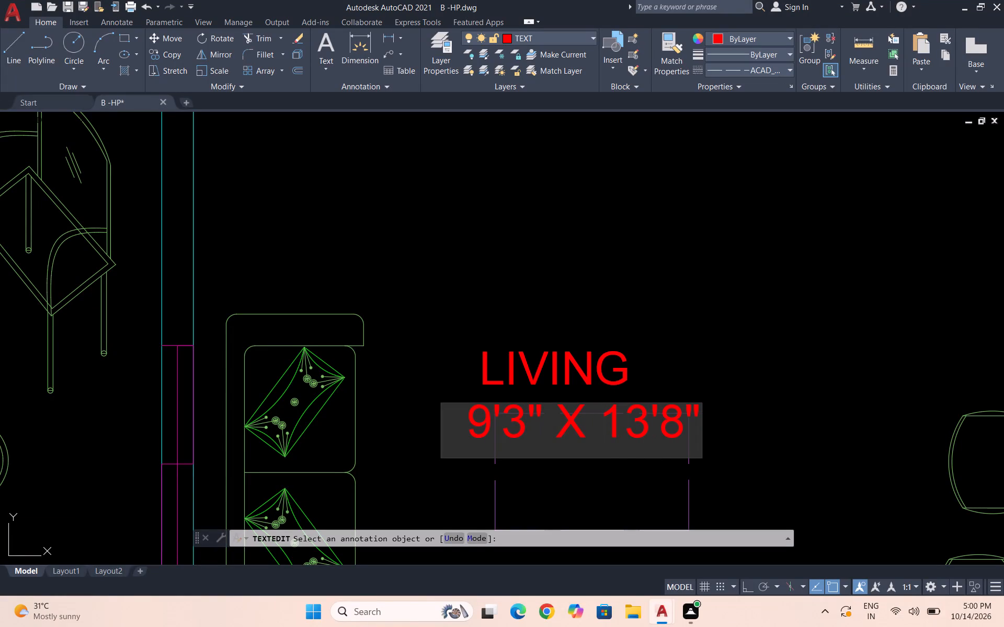
{"action": "left_click", "coordinate": [679, 431]}
{"action": "key", "text": "BackSpace"}
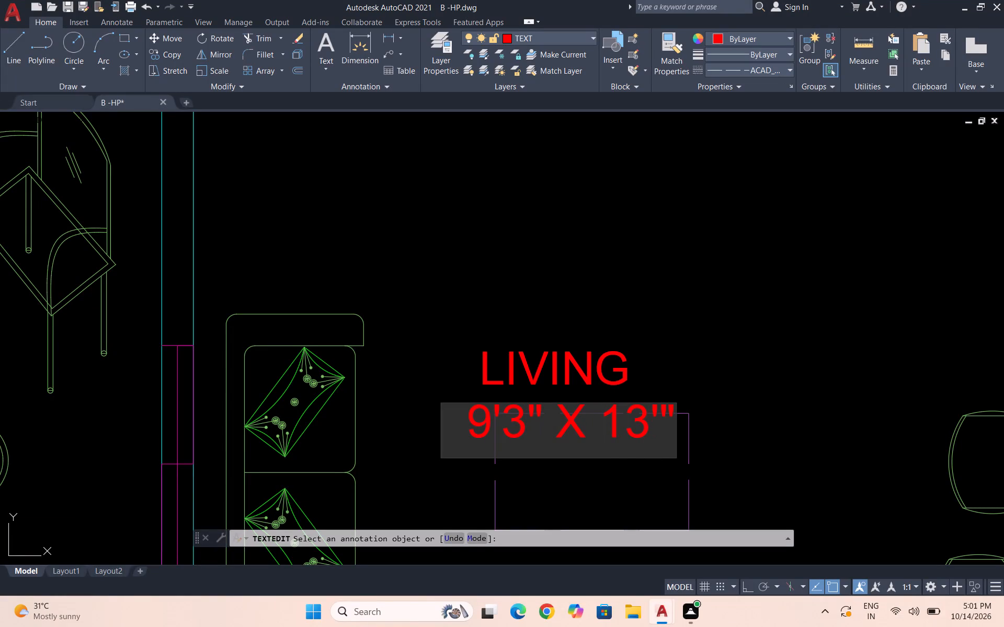
{"action": "key", "text": "0"}
{"action": "left_click", "coordinate": [726, 430]}
{"action": "scroll", "coordinate": [723, 397], "scroll_direction": "down", "scroll_amount": 2}
{"action": "key", "text": "Escape"}
Copy both lines of the LIVING label into the toilet below the living area, over the thin shower line.
{"action": "scroll", "coordinate": [691, 400], "scroll_direction": "down", "scroll_amount": 2}
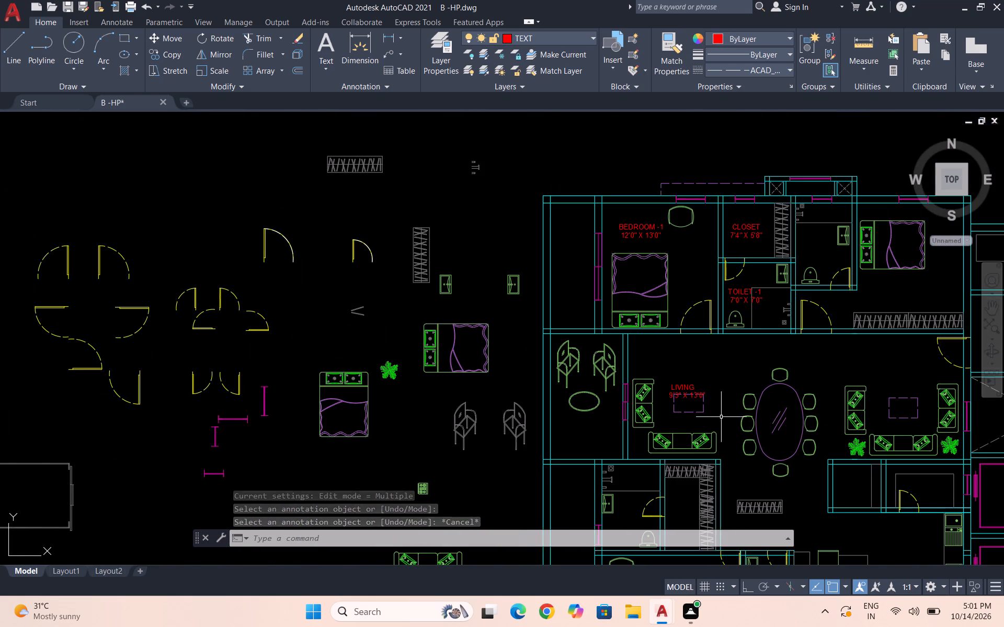
{"action": "scroll", "coordinate": [698, 401], "scroll_direction": "up", "scroll_amount": 2}
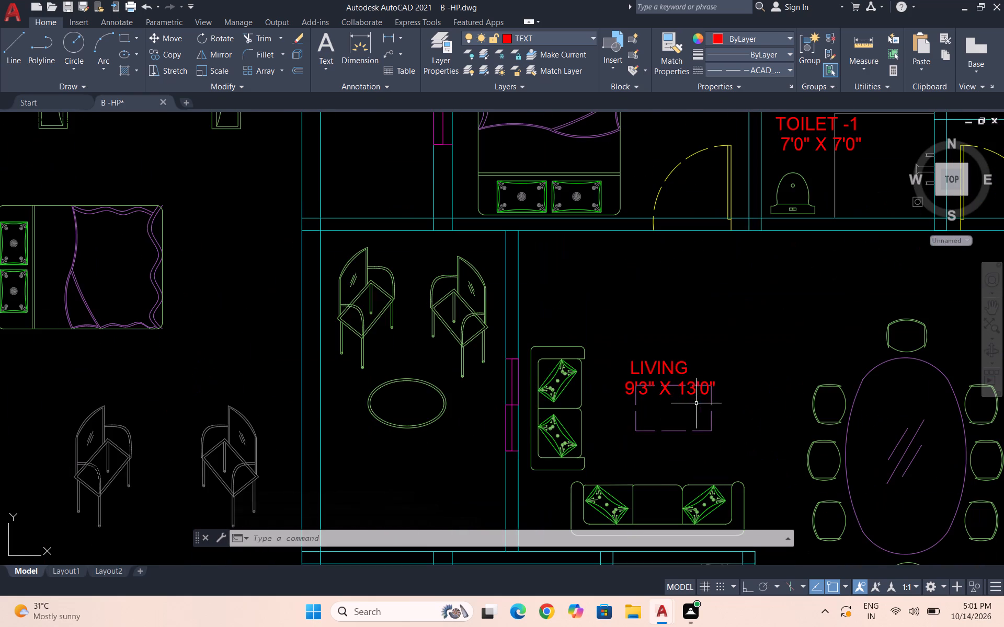
{"action": "left_click", "coordinate": [671, 380]}
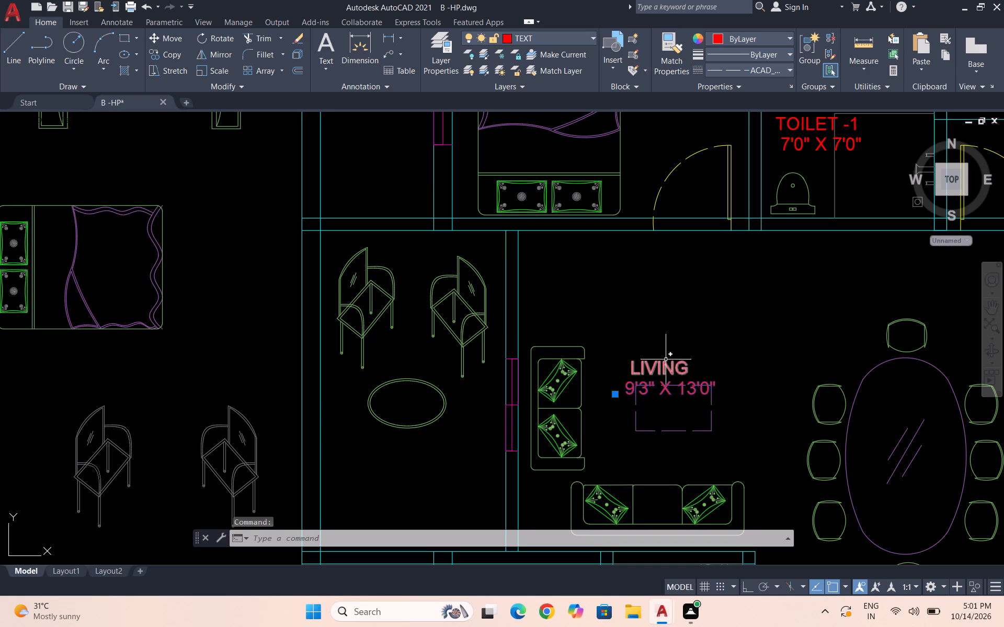
{"action": "left_click", "coordinate": [666, 359]}
{"action": "type", "text": "CO"}
{"action": "key", "text": "Return"}
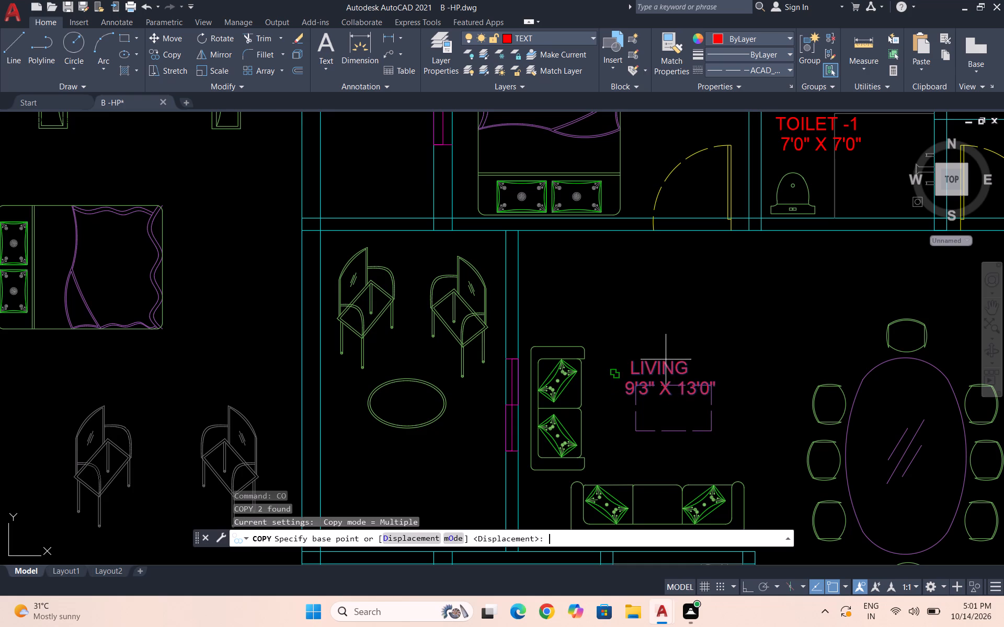
{"action": "left_click_drag", "start_coordinate": [656, 387], "coordinate": [653, 374]}
{"action": "scroll", "coordinate": [626, 332], "scroll_direction": "down", "scroll_amount": 2}
{"action": "scroll", "coordinate": [581, 448], "scroll_direction": "up", "scroll_amount": 4}
{"action": "scroll", "coordinate": [598, 387], "scroll_direction": "down", "scroll_amount": 2}
{"action": "scroll", "coordinate": [607, 419], "scroll_direction": "up", "scroll_amount": 3}
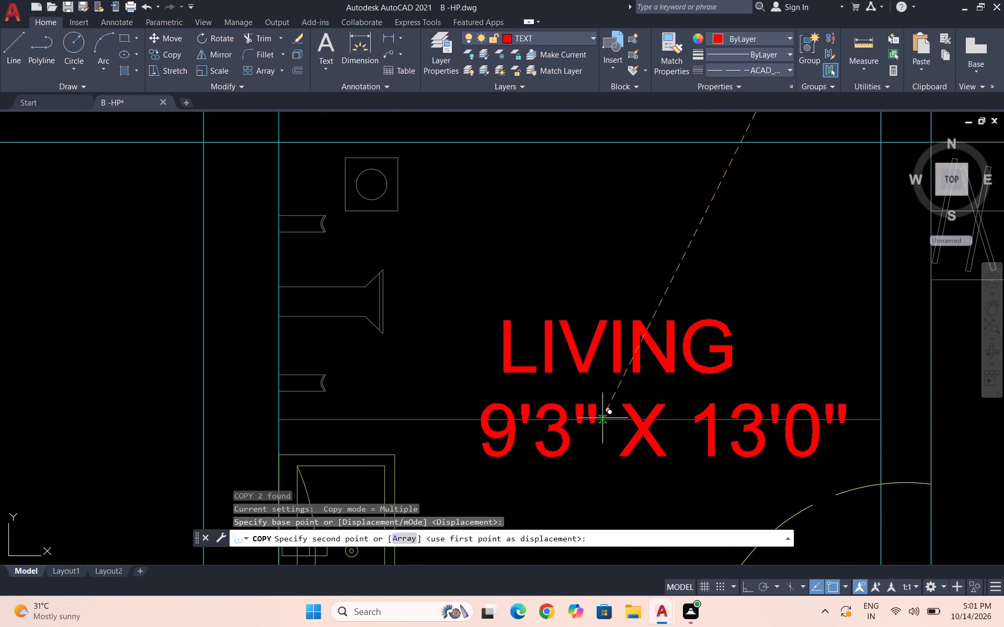
{"action": "left_click", "coordinate": [572, 420]}
{"action": "key", "text": "Escape"}
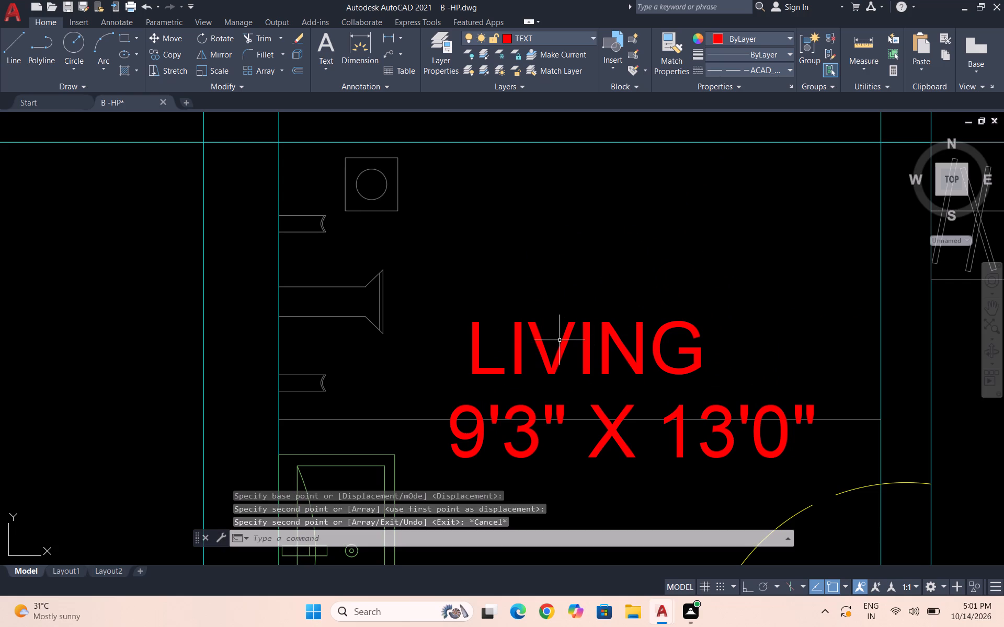
Change the copied room name in that toilet to M . TOILET, indented one space over the size line.
{"action": "double_click", "coordinate": [560, 340]}
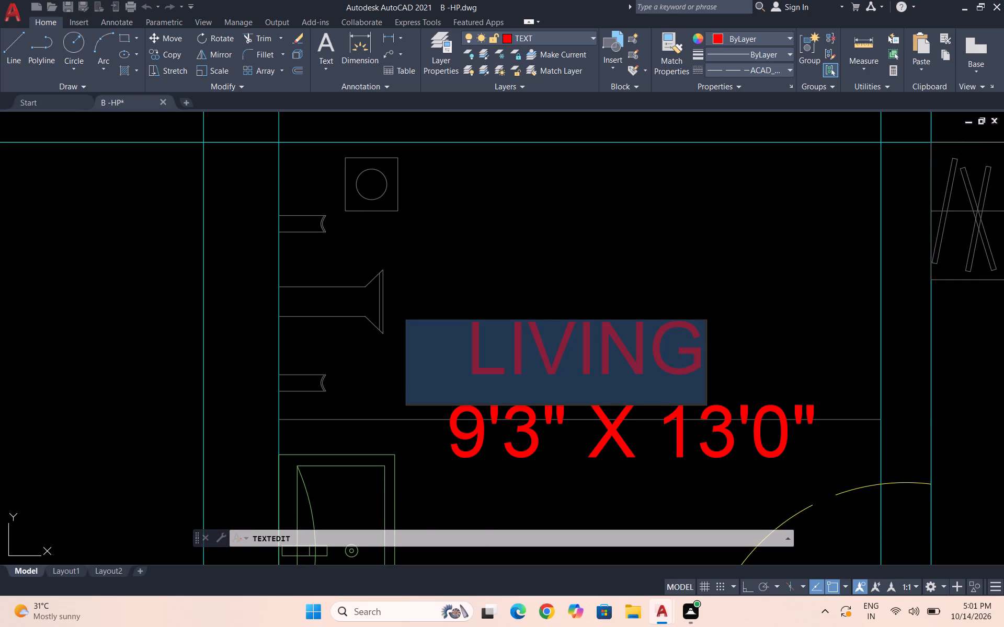
{"action": "key", "text": "m"}
{"action": "key", "text": "space"}
{"action": "type", "text": ". TOILET"}
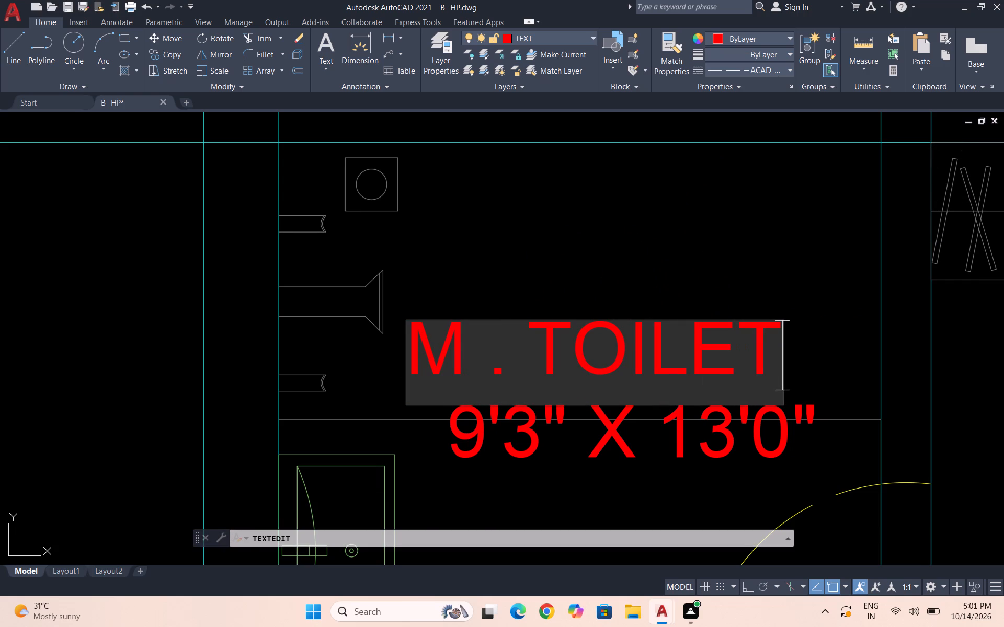
{"action": "left_click", "coordinate": [407, 366]}
{"action": "key", "text": "space"}
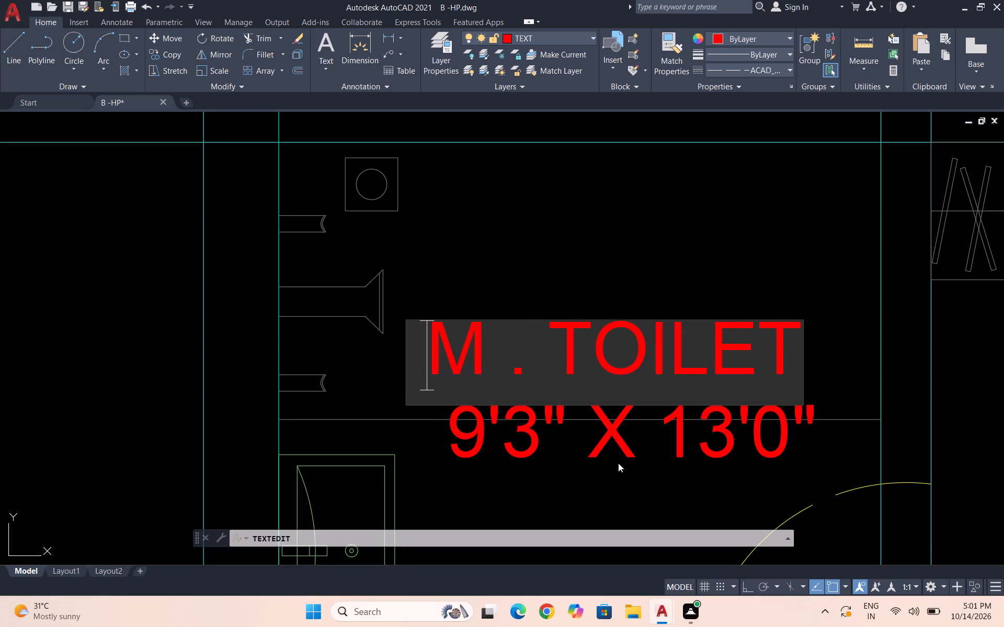
{"action": "left_click", "coordinate": [630, 466]}
Change the size line under M . TOILET to read 6'0" X 8'11".
{"action": "double_click", "coordinate": [526, 407]}
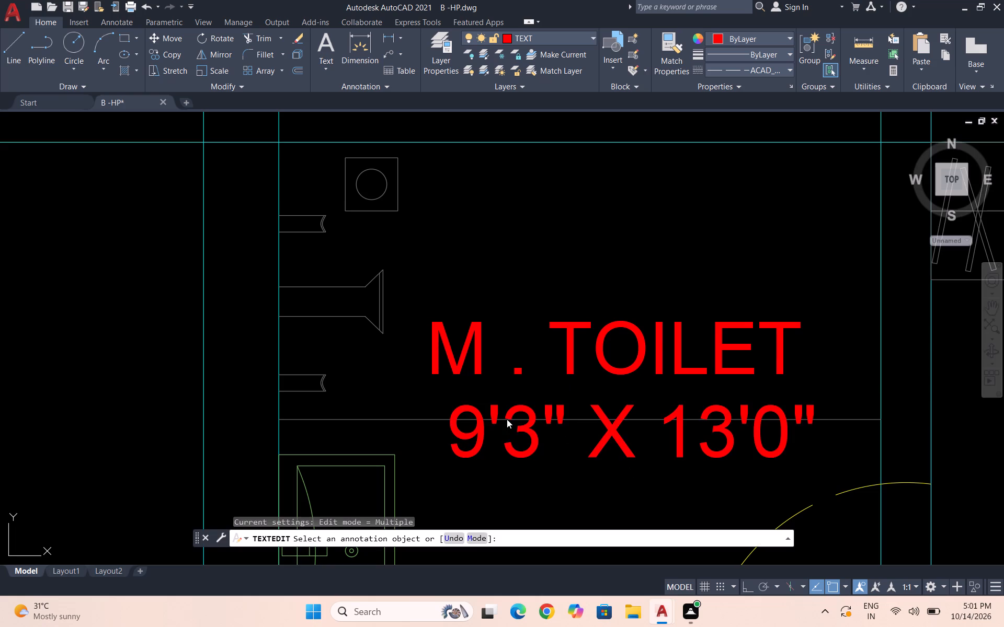
{"action": "left_click", "coordinate": [487, 419]}
{"action": "key", "text": "BackSpace"}
{"action": "key", "text": "6"}
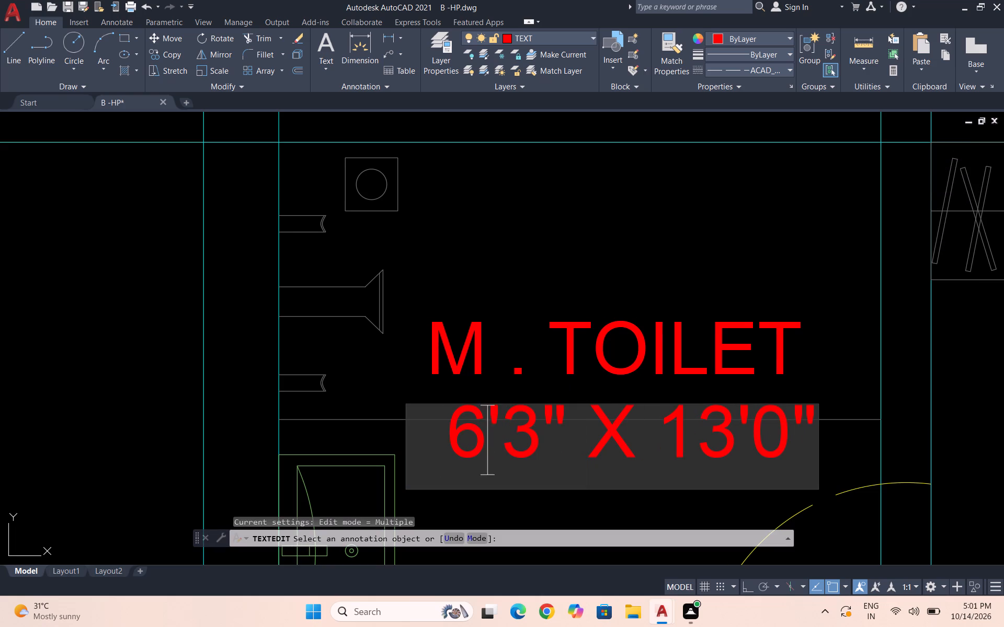
{"action": "left_click", "coordinate": [546, 427]}
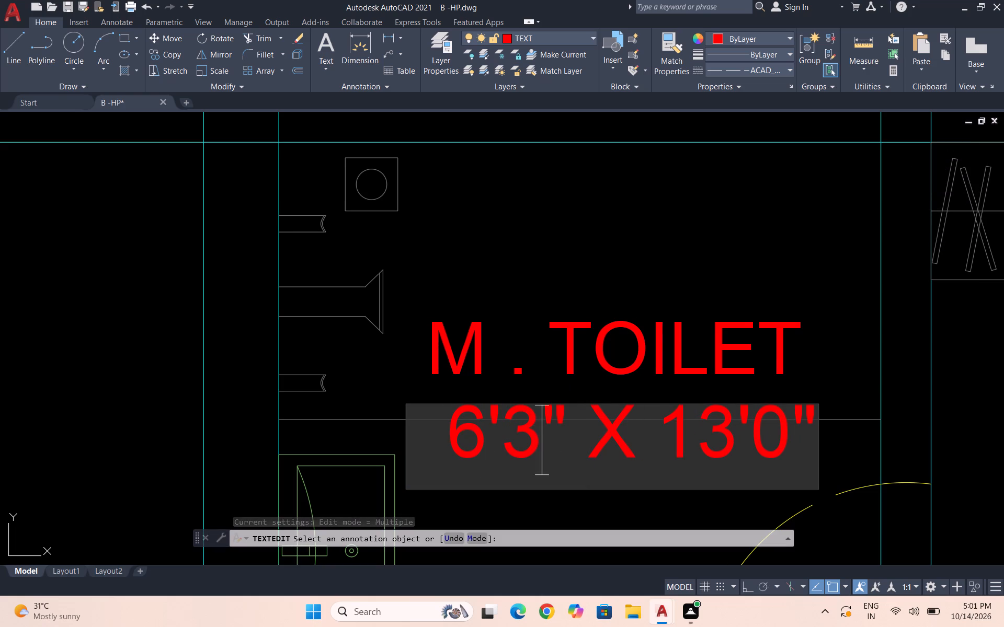
{"action": "key", "text": "BackSpace"}
{"action": "key", "text": "0"}
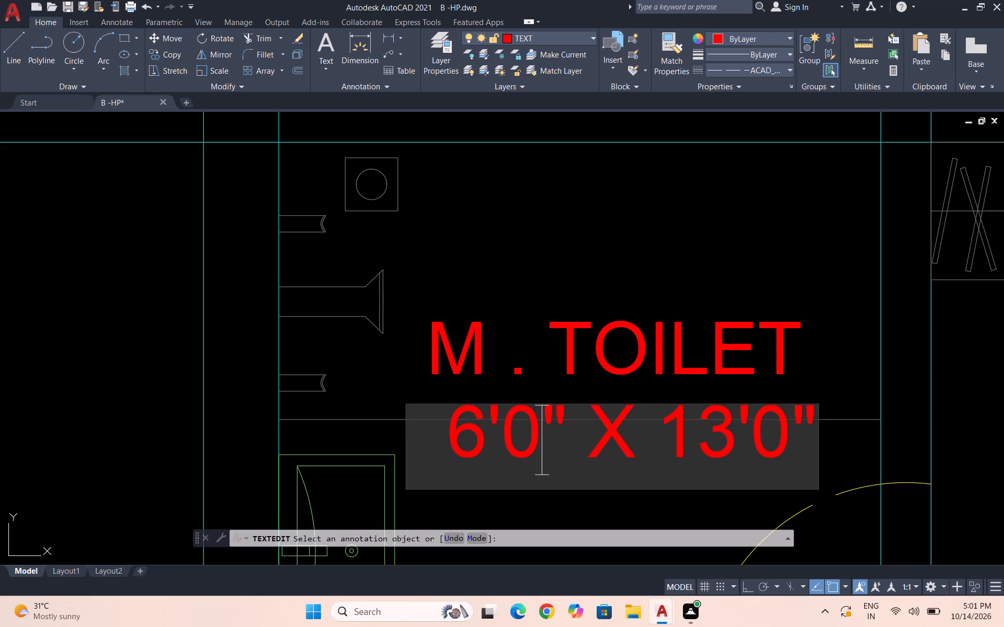
{"action": "left_click", "coordinate": [755, 425]}
{"action": "key", "text": "Left"}
{"action": "key", "text": "Left"}
{"action": "key", "text": "Right"}
{"action": "key", "text": "BackSpace"}
{"action": "key", "text": "BackSpace"}
{"action": "key", "text": "8"}
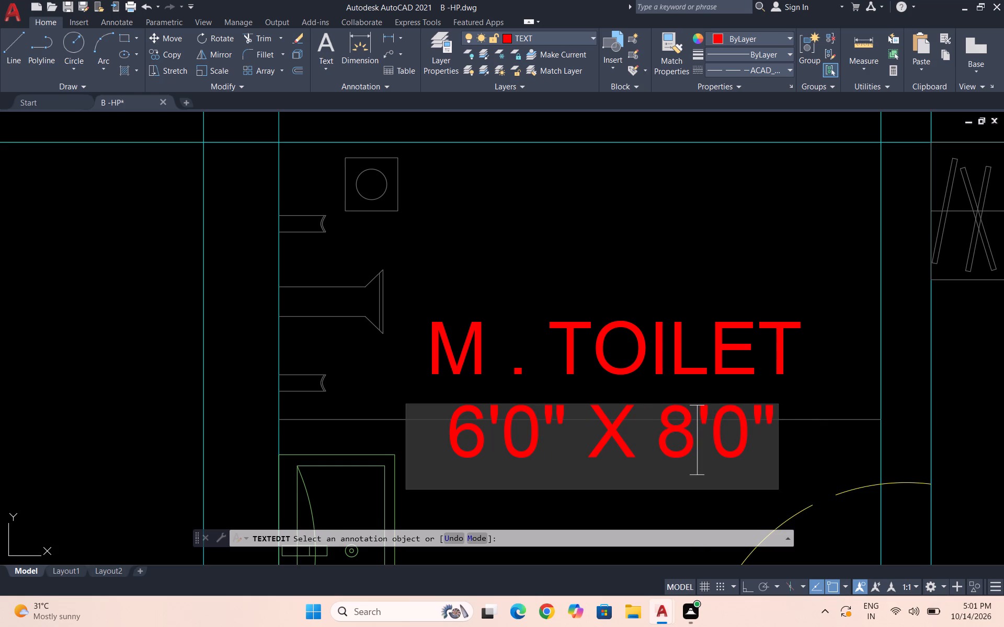
{"action": "left_click", "coordinate": [750, 427]}
{"action": "key", "text": "BackSpace"}
{"action": "type", "text": "11"}
{"action": "left_click", "coordinate": [699, 486]}
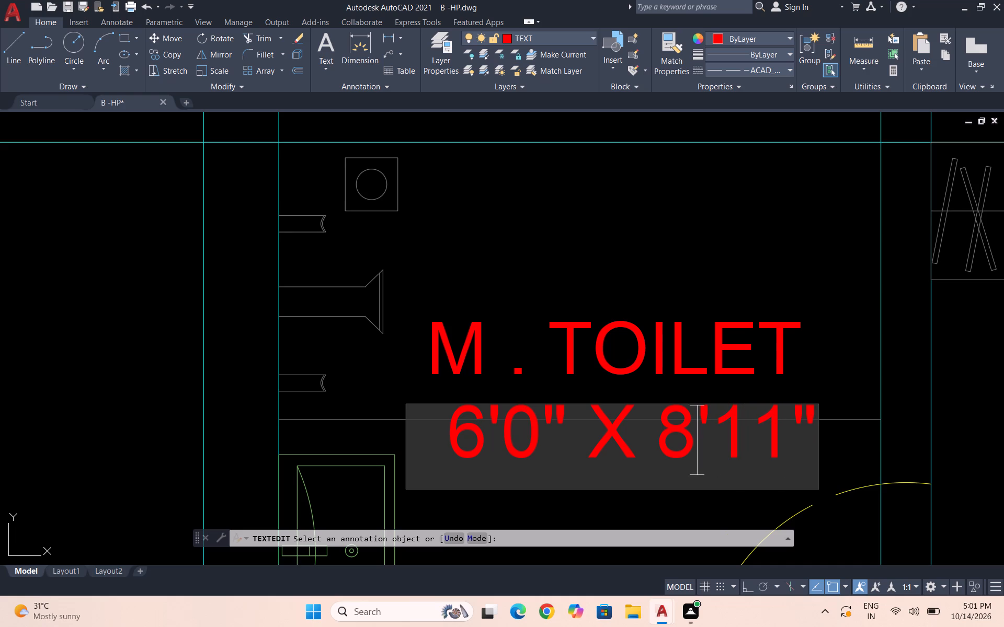
{"action": "left_click", "coordinate": [689, 503]}
{"action": "key", "text": "Escape"}
{"action": "scroll", "coordinate": [621, 438], "scroll_direction": "down", "scroll_amount": 5}
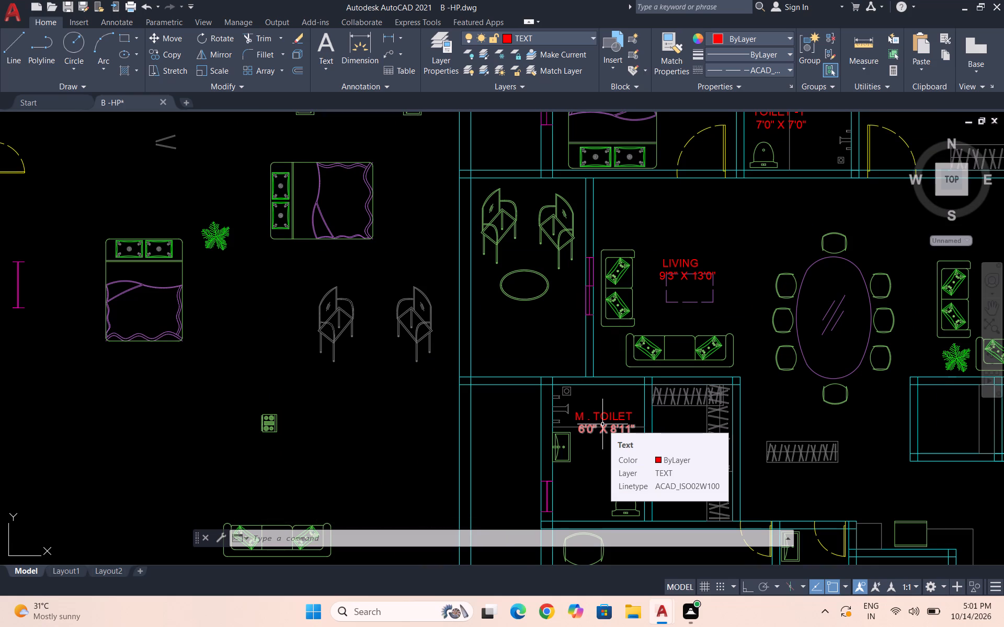
{"action": "key", "text": "Escape"}
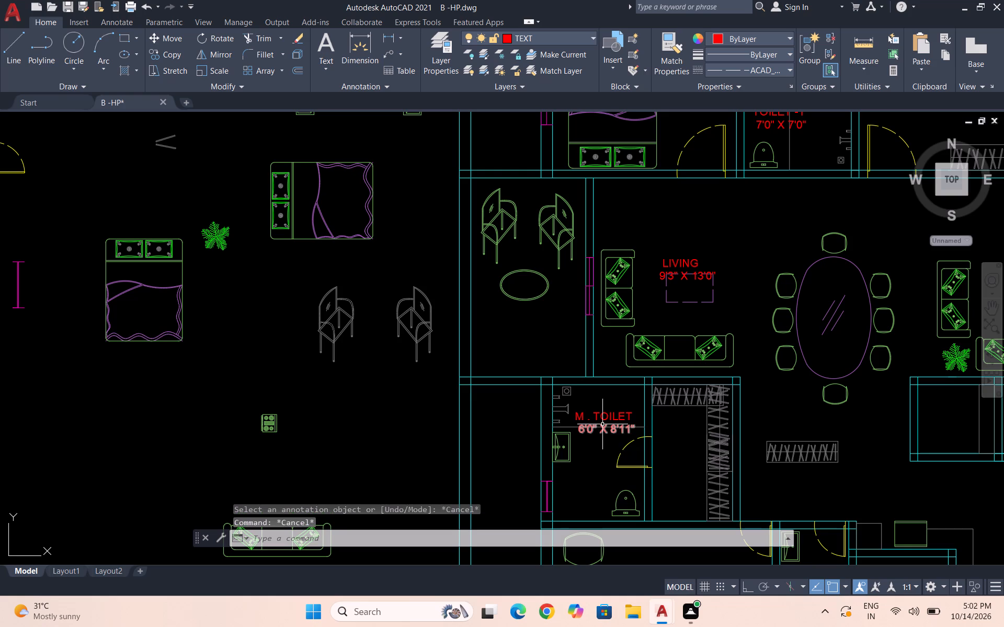
{"action": "scroll", "coordinate": [571, 400], "scroll_direction": "down", "scroll_amount": 1}
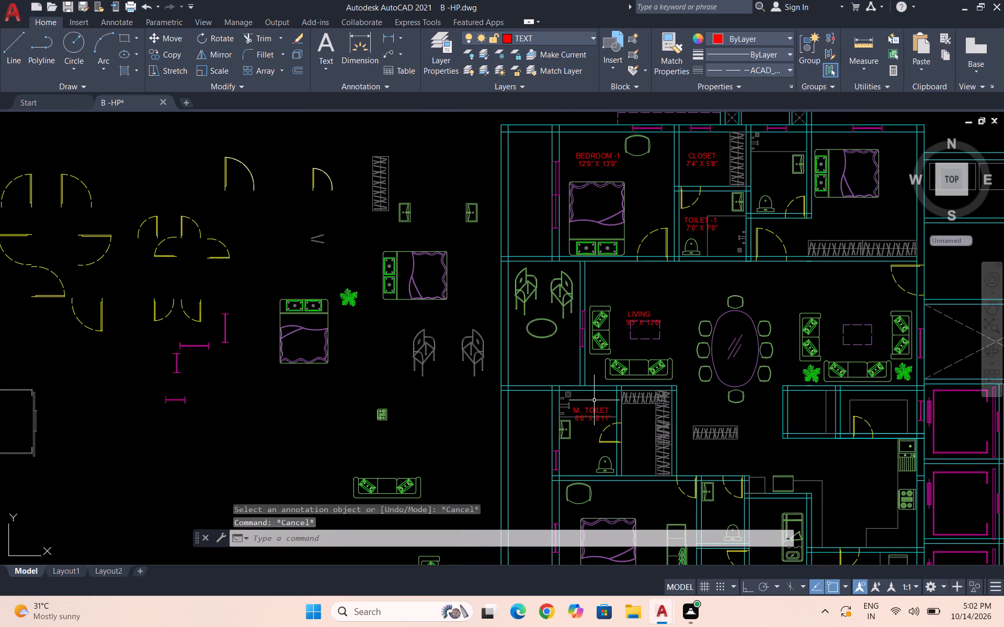
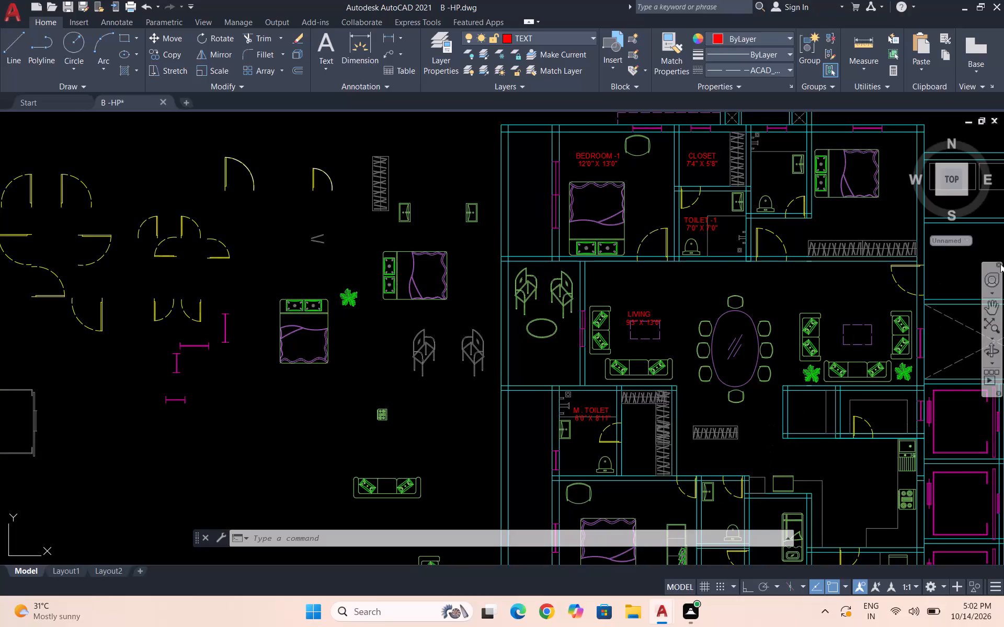
Copy both lines of the M . TOILET label into the adjoining closet, between the shared wall and the wardrobe hatching.
{"action": "left_click", "coordinate": [993, 307]}
{"action": "left_click_drag", "start_coordinate": [710, 474], "coordinate": [686, 462]}
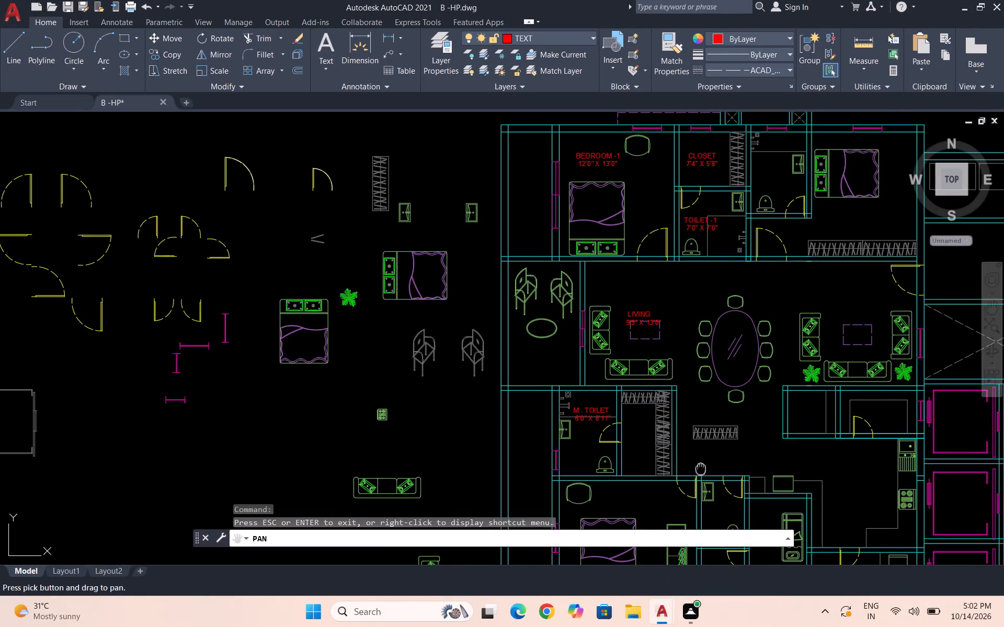
{"action": "left_click_drag", "start_coordinate": [686, 462], "coordinate": [610, 410]}
{"action": "left_click_drag", "start_coordinate": [537, 435], "coordinate": [497, 396]}
{"action": "left_click_drag", "start_coordinate": [491, 338], "coordinate": [486, 328]}
{"action": "scroll", "coordinate": [485, 328], "scroll_direction": "up", "scroll_amount": 1}
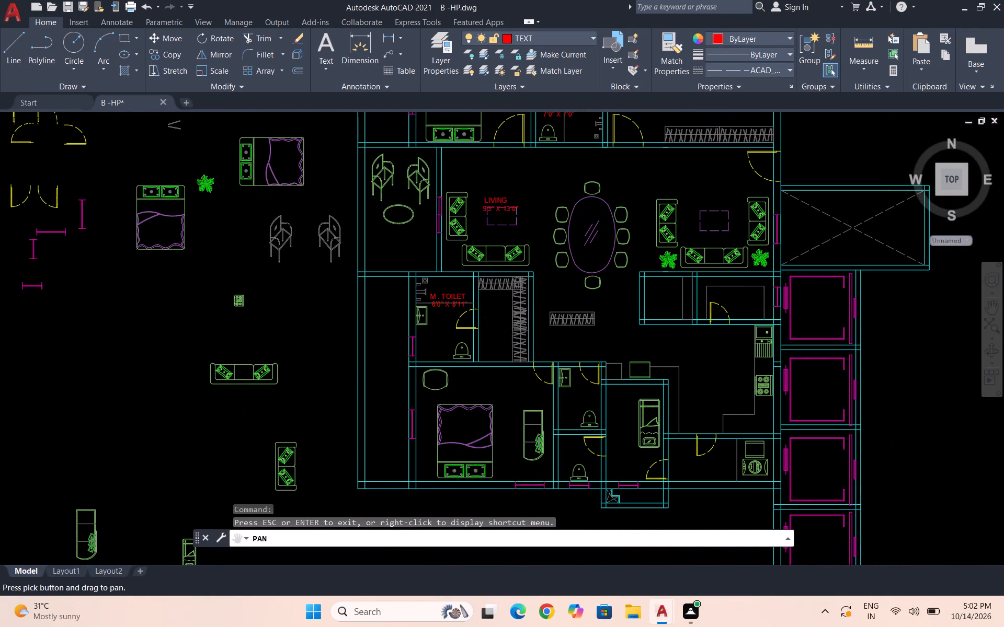
{"action": "scroll", "coordinate": [485, 328], "scroll_direction": "up", "scroll_amount": 1}
{"action": "scroll", "coordinate": [384, 285], "scroll_direction": "up", "scroll_amount": 1}
{"action": "left_click_drag", "start_coordinate": [398, 293], "coordinate": [398, 335]}
{"action": "key", "text": "Escape"}
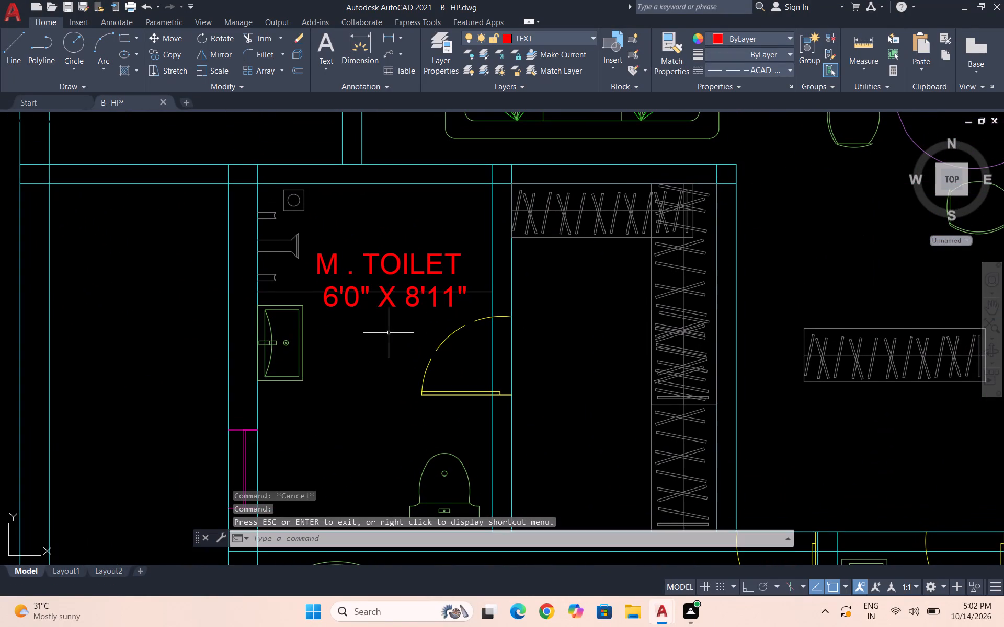
{"action": "left_click", "coordinate": [414, 298]}
{"action": "left_click", "coordinate": [413, 258]}
{"action": "type", "text": "CO"}
{"action": "key", "text": "Return"}
{"action": "left_click", "coordinate": [396, 276]}
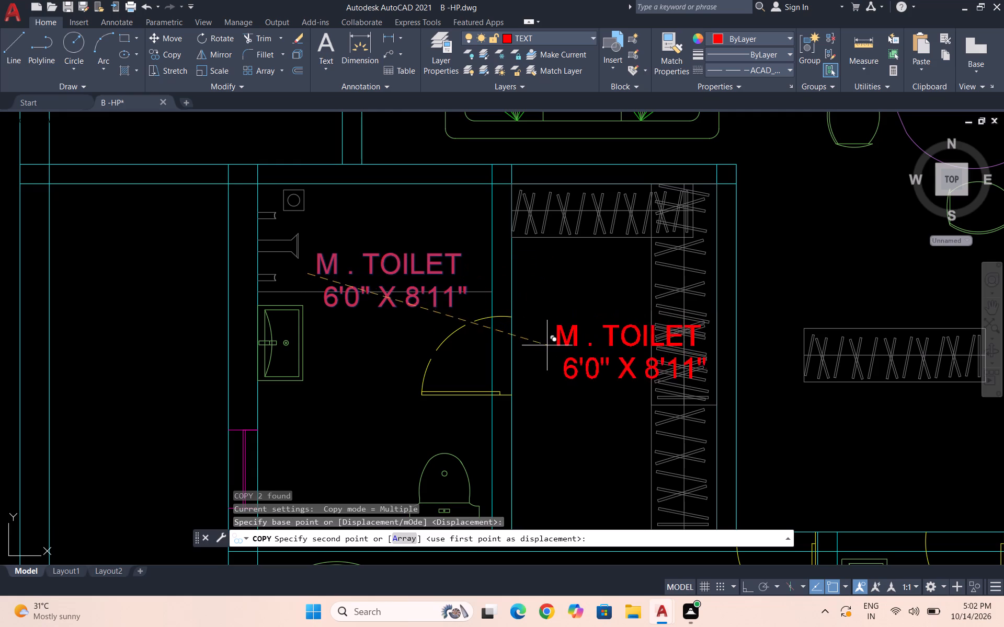
{"action": "scroll", "coordinate": [527, 336], "scroll_direction": "up", "scroll_amount": 1}
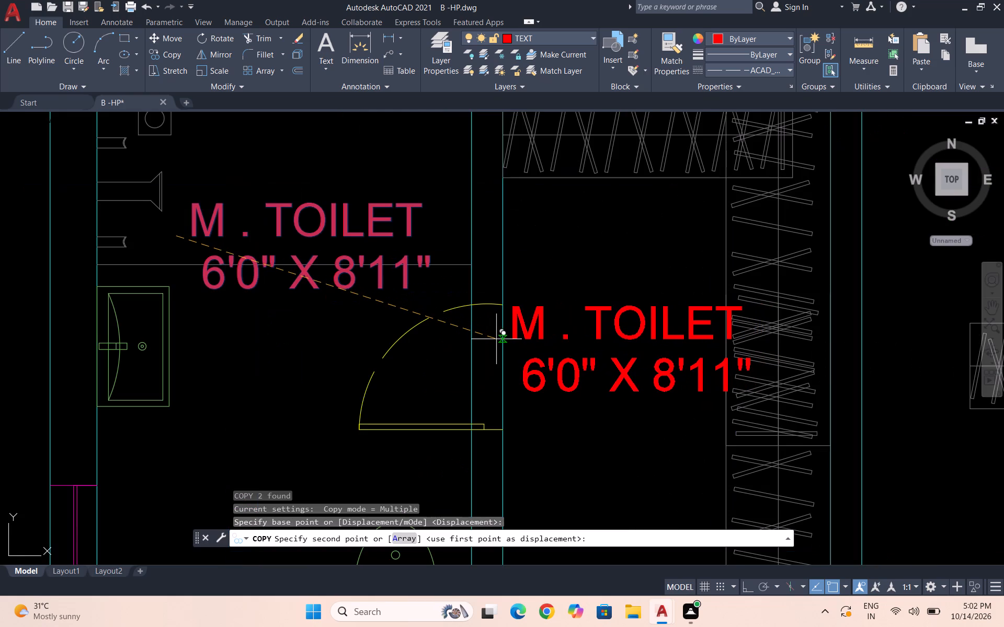
{"action": "left_click", "coordinate": [497, 343]}
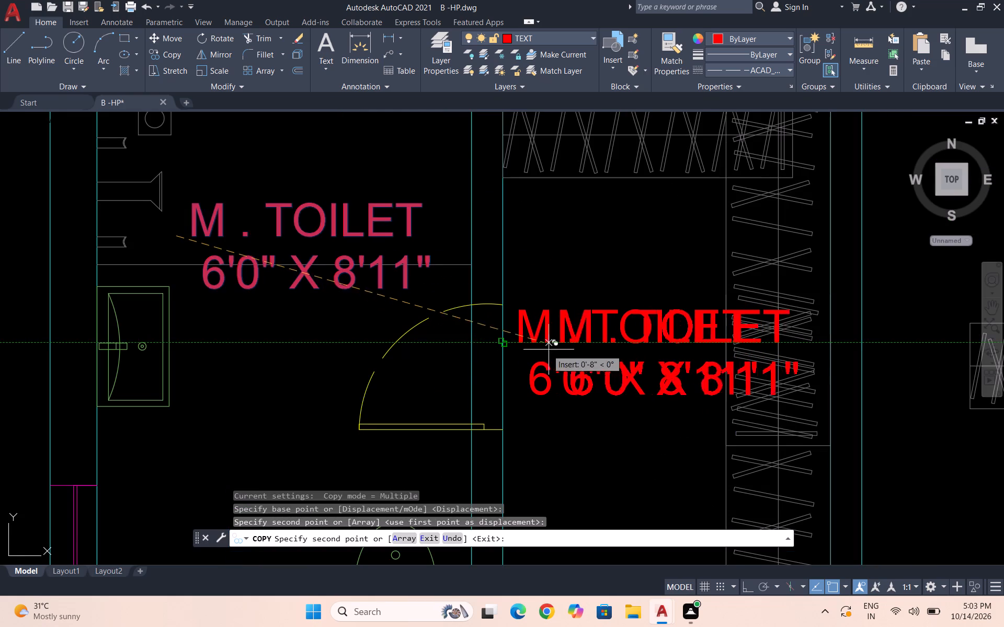
{"action": "key", "text": "Escape"}
Change the copied room name in that closet to CLOSET, indented by two leading spaces.
{"action": "double_click", "coordinate": [603, 316]}
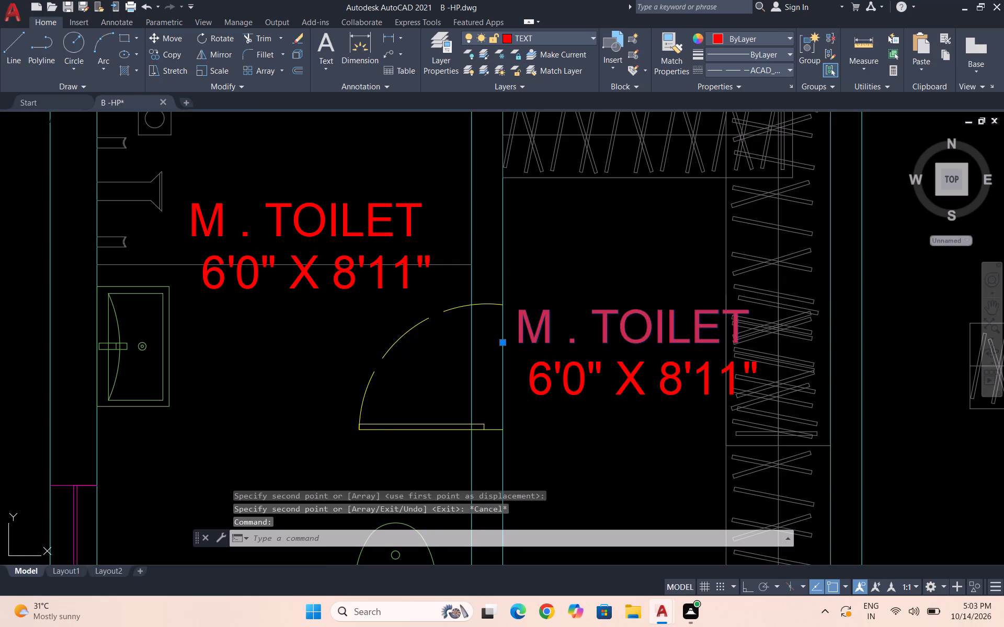
{"action": "type", "text": "CLOSET"}
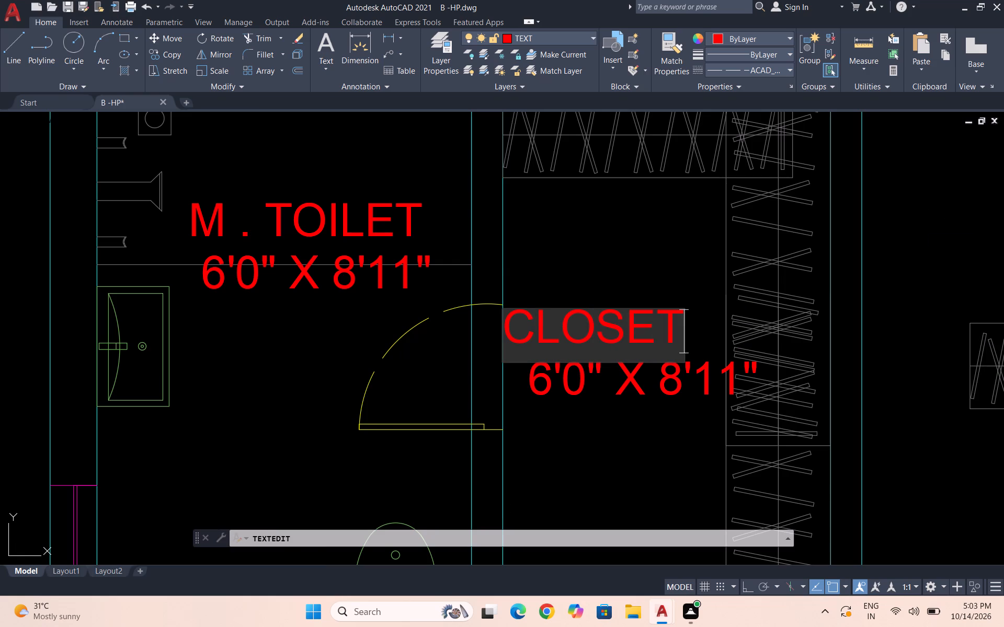
{"action": "left_click", "coordinate": [505, 329]}
{"action": "key", "text": "space"}
{"action": "key", "text": "space"}
{"action": "left_click", "coordinate": [607, 418]}
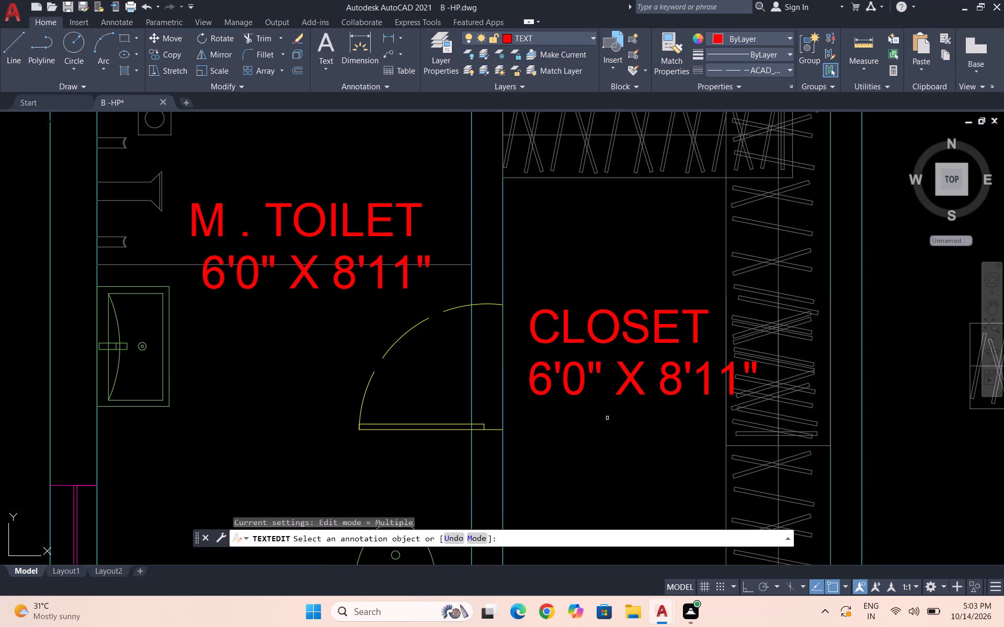
Change the size line under the new CLOSET label to read 5'3" X 8'11" and remove its leading spaces.
{"action": "double_click", "coordinate": [579, 383]}
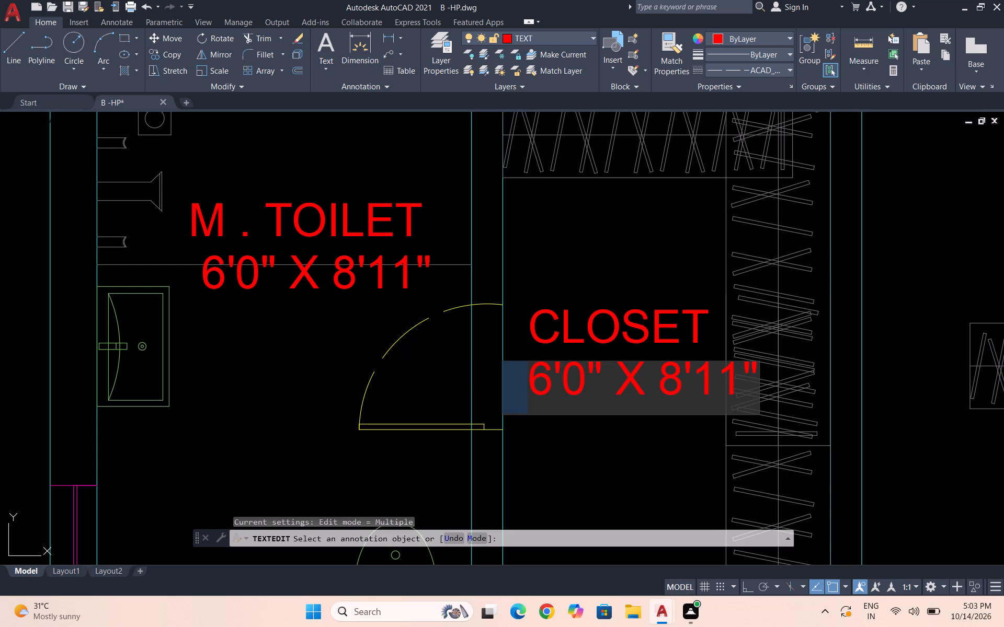
{"action": "left_click", "coordinate": [555, 385]}
{"action": "key", "text": "BackSpace"}
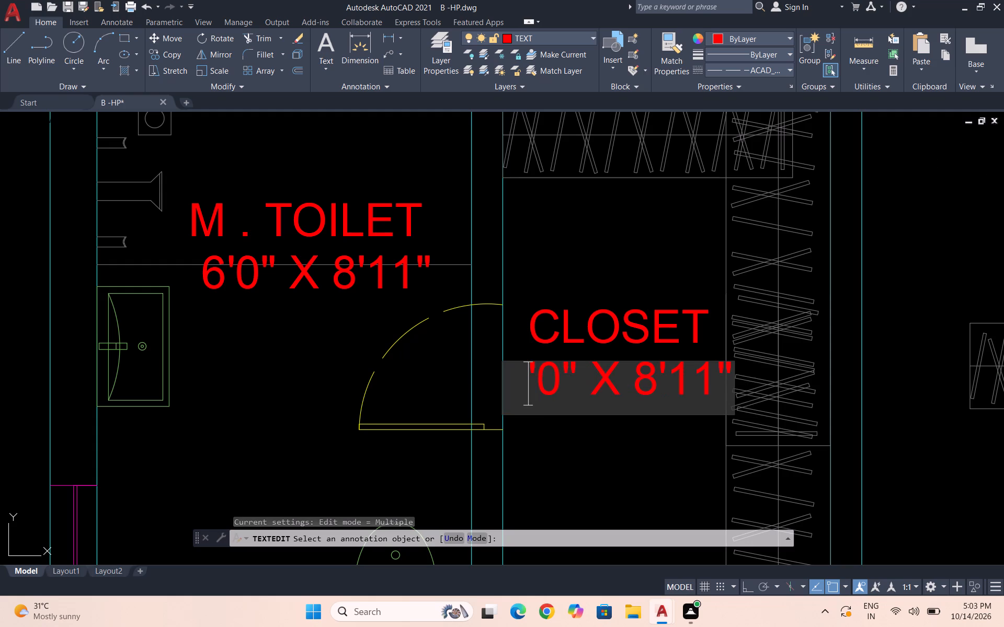
{"action": "key", "text": "5"}
{"action": "left_click", "coordinate": [584, 389]}
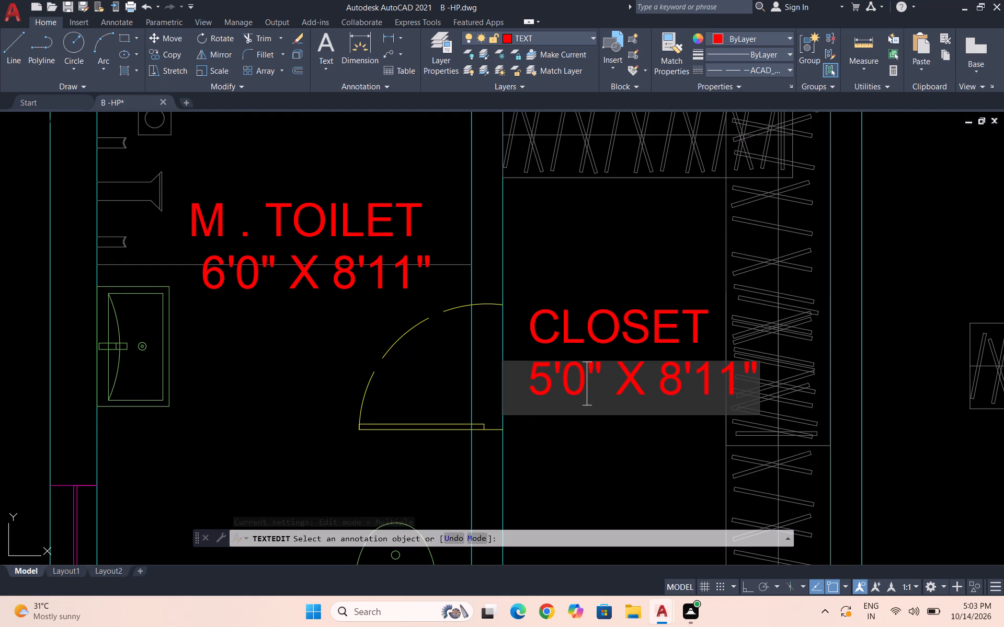
{"action": "key", "text": "BackSpace"}
{"action": "key", "text": "3"}
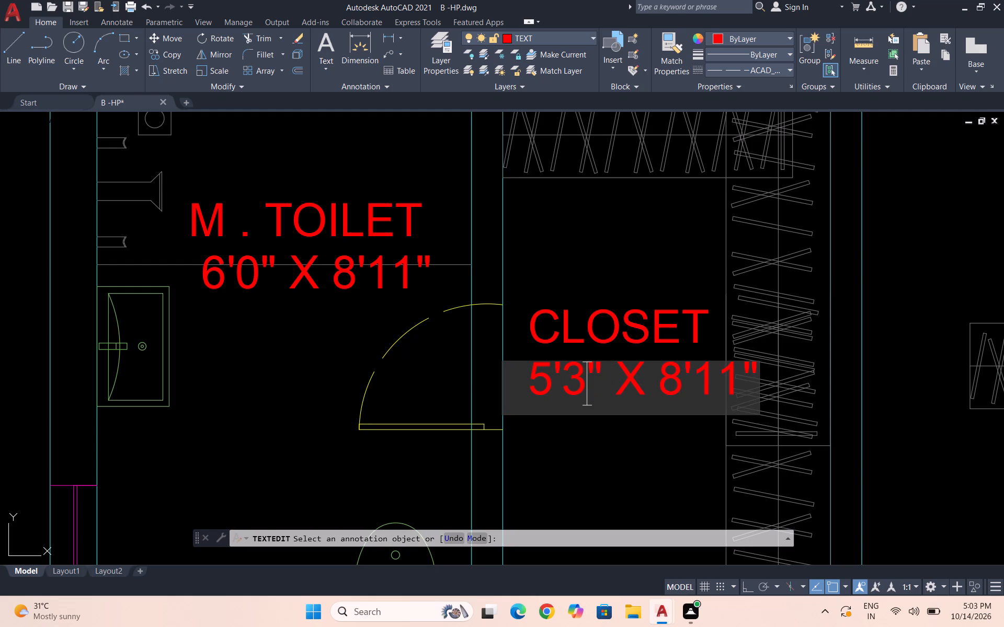
{"action": "left_click", "coordinate": [533, 382]}
{"action": "key", "text": "BackSpace"}
{"action": "key", "text": "BackSpace"}
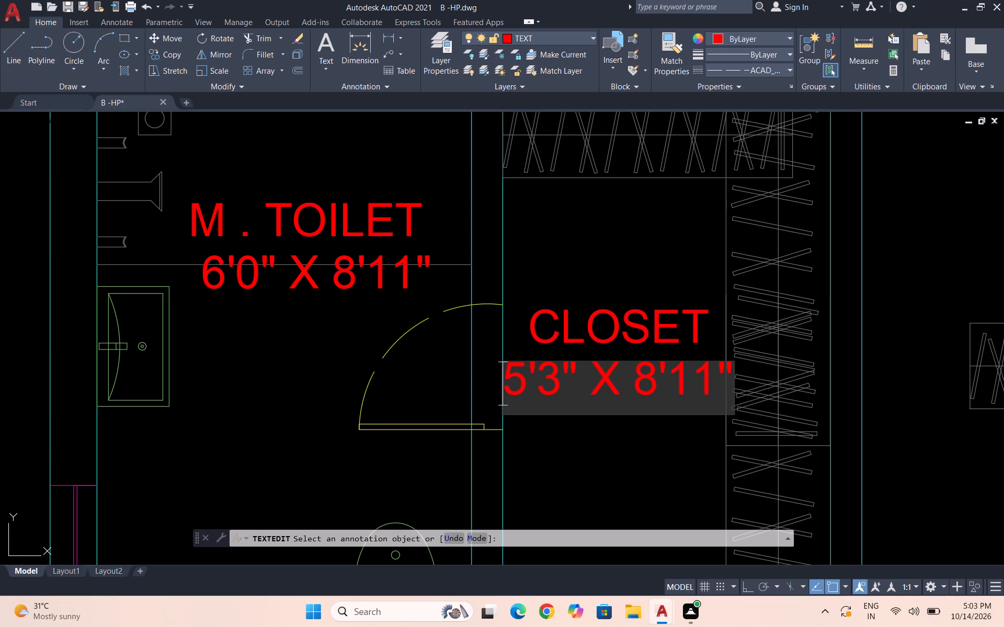
{"action": "left_click", "coordinate": [529, 435]}
{"action": "key", "text": "Escape"}
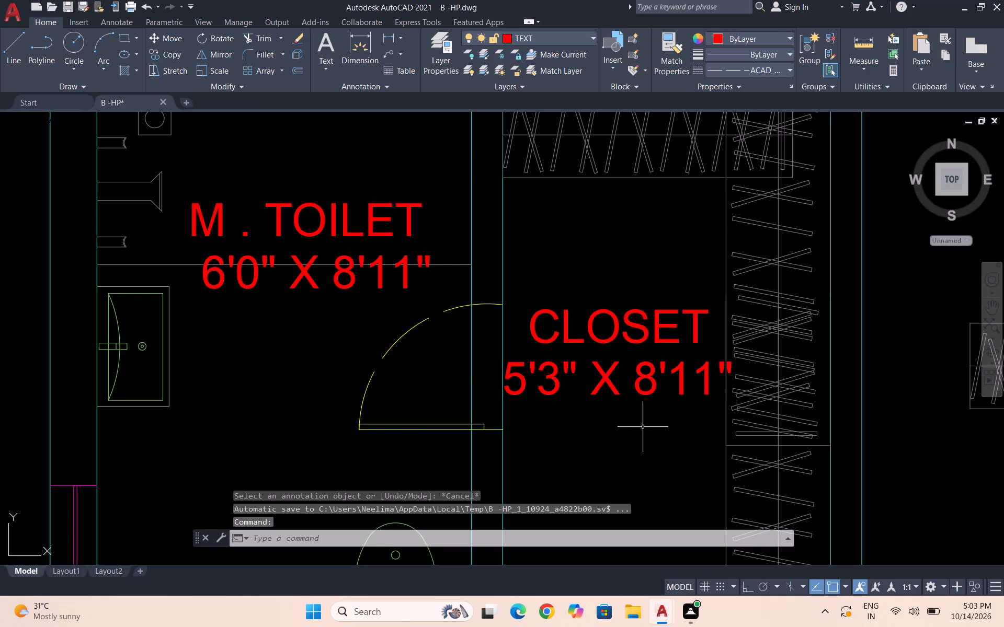
Scale both lines of this CLOSET label down to about three-quarters size around the label's middle, clear of the wall and wardrobe.
{"action": "left_click_drag", "start_coordinate": [666, 426], "coordinate": [649, 409]}
{"action": "left_click", "coordinate": [573, 312]}
{"action": "type", "text": "SC"}
{"action": "key", "text": "Return"}
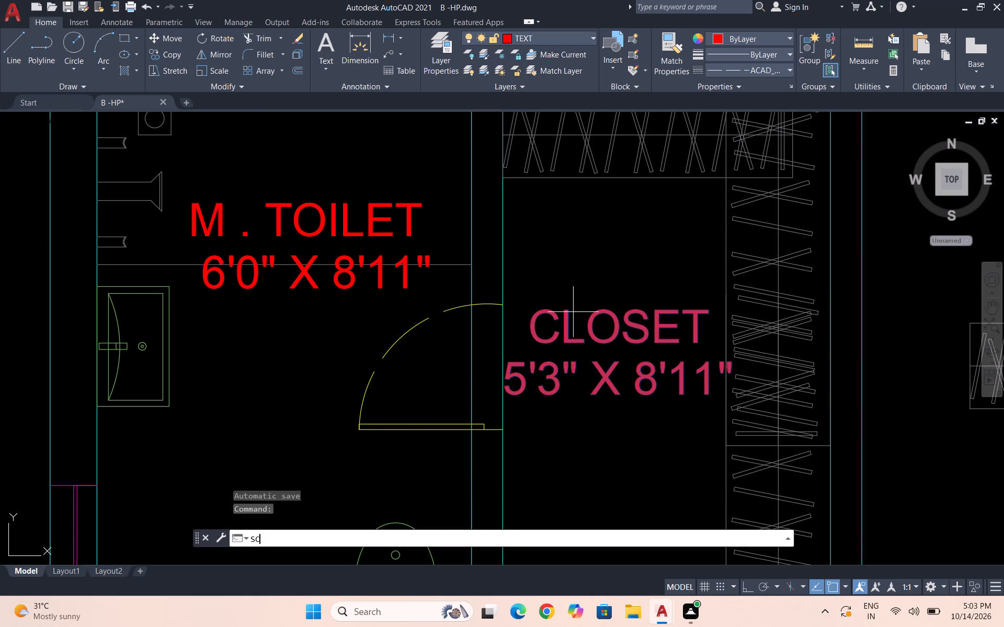
{"action": "left_click", "coordinate": [601, 345]}
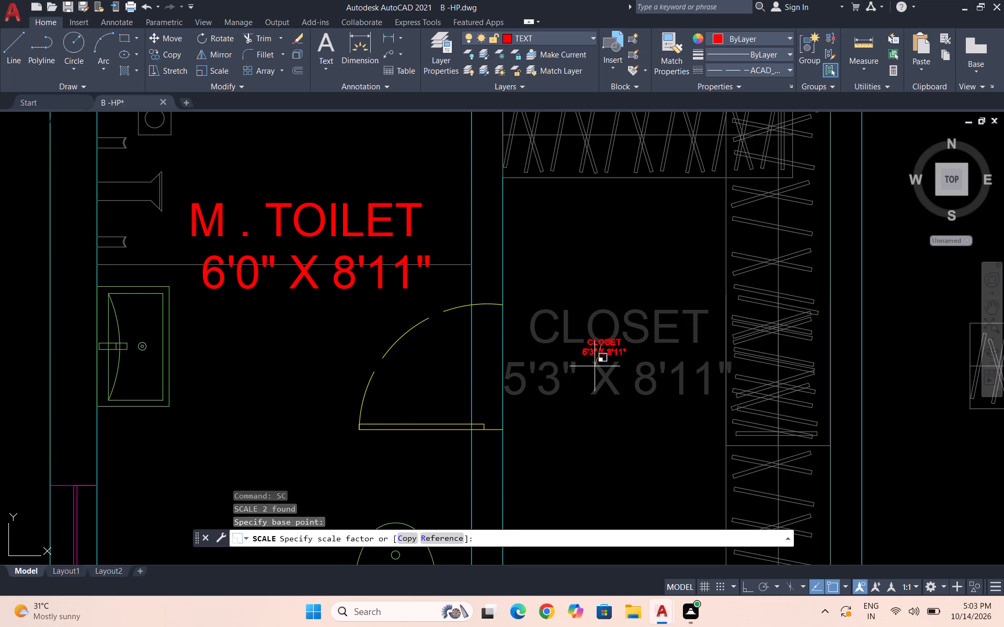
{"action": "left_click", "coordinate": [577, 432]}
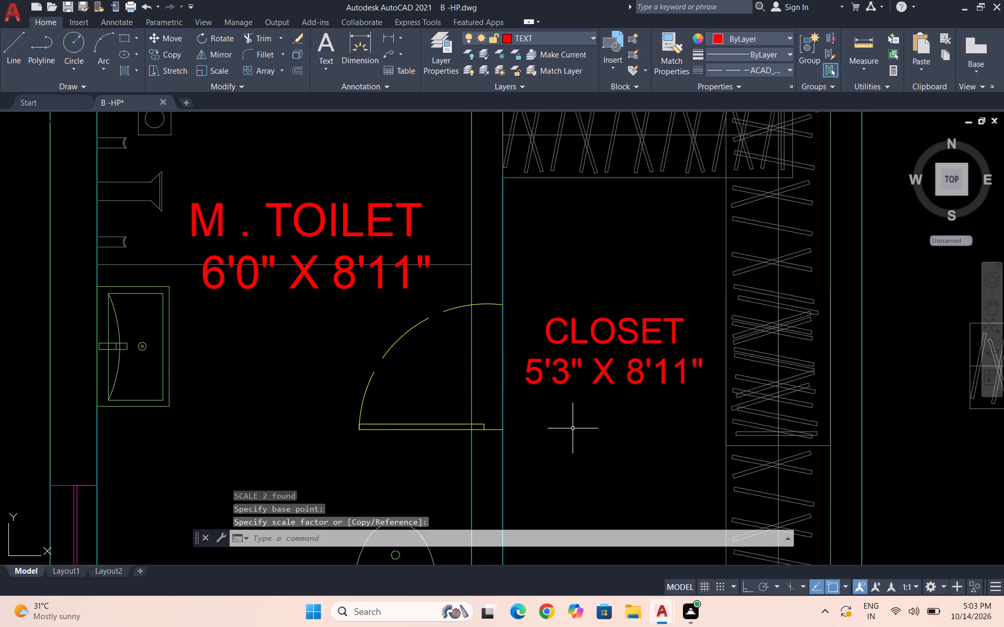
Copy both lines of the BEDROOM -1 label into the bedroom below M . TOILET, in the open area above the bed.
{"action": "scroll", "coordinate": [529, 351], "scroll_direction": "down", "scroll_amount": 3}
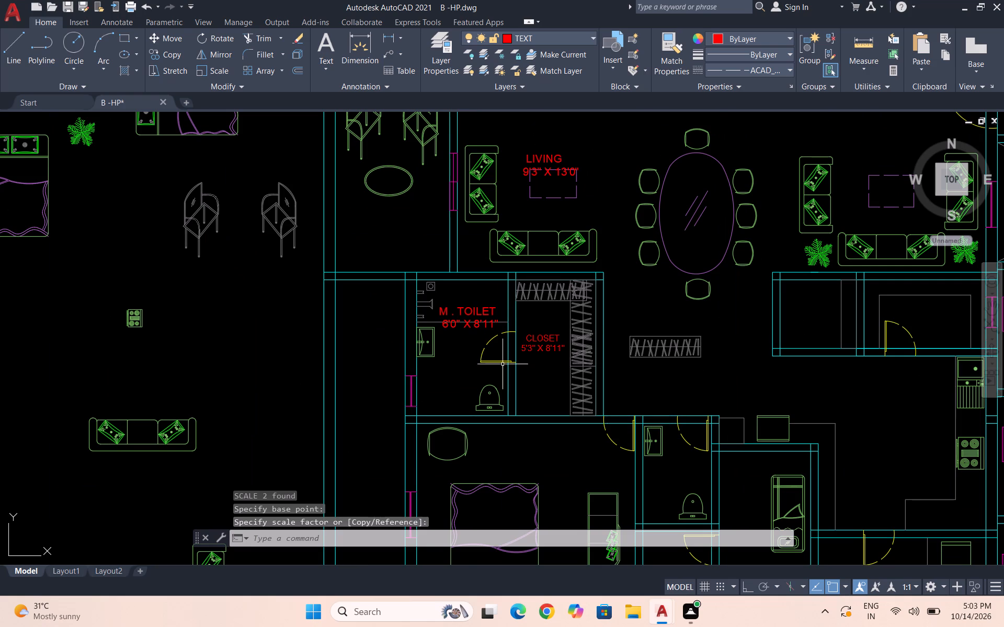
{"action": "scroll", "coordinate": [470, 337], "scroll_direction": "down", "scroll_amount": 2}
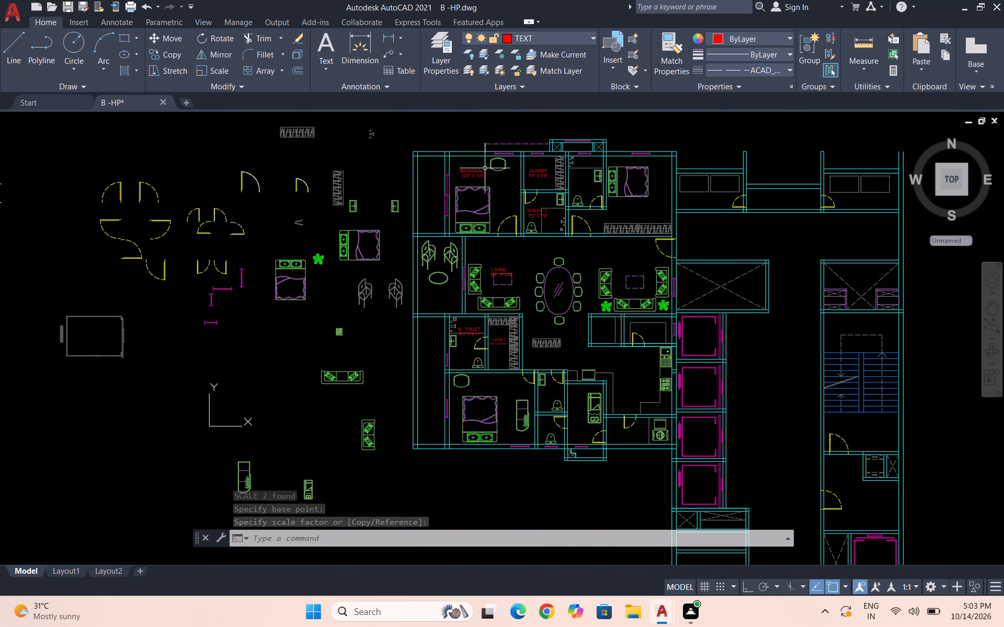
{"action": "scroll", "coordinate": [484, 168], "scroll_direction": "up", "scroll_amount": 3}
{"action": "left_click", "coordinate": [503, 215]}
{"action": "left_click", "coordinate": [435, 180]}
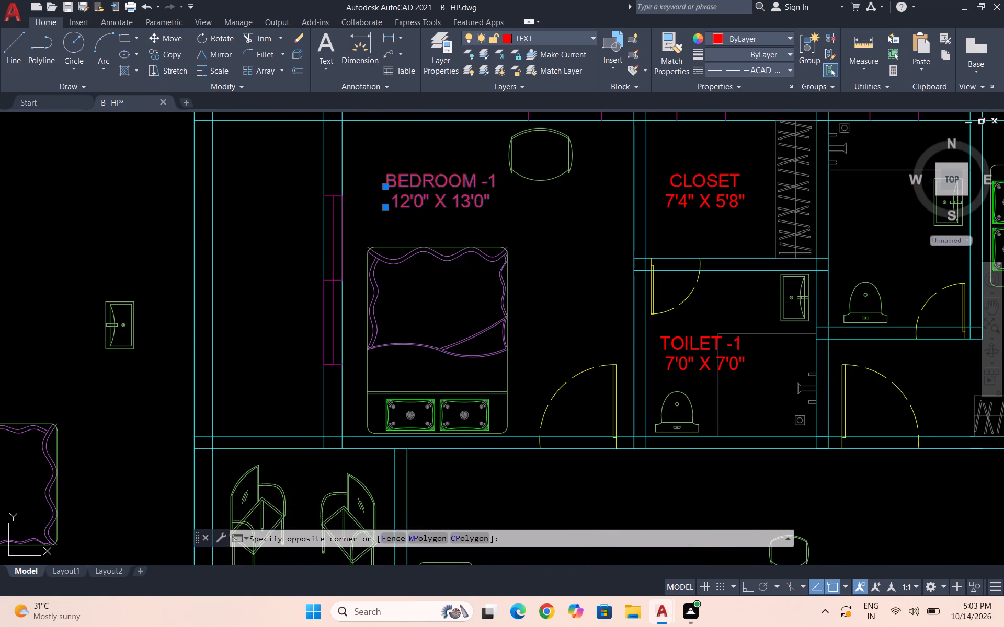
{"action": "type", "text": "CO"}
{"action": "key", "text": "Return"}
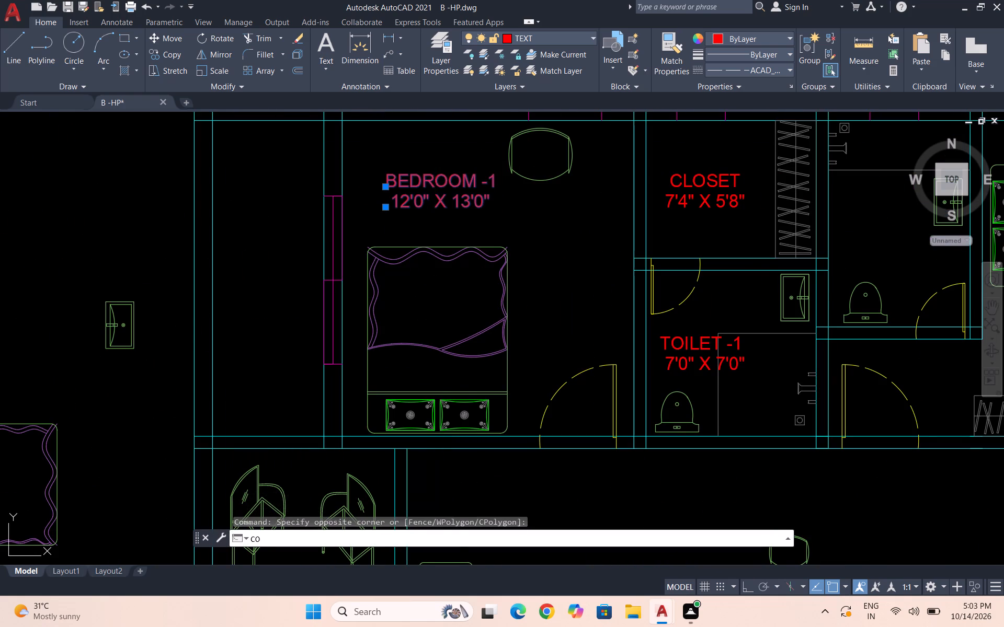
{"action": "left_click", "coordinate": [448, 190]}
{"action": "scroll", "coordinate": [439, 181], "scroll_direction": "down", "scroll_amount": 2}
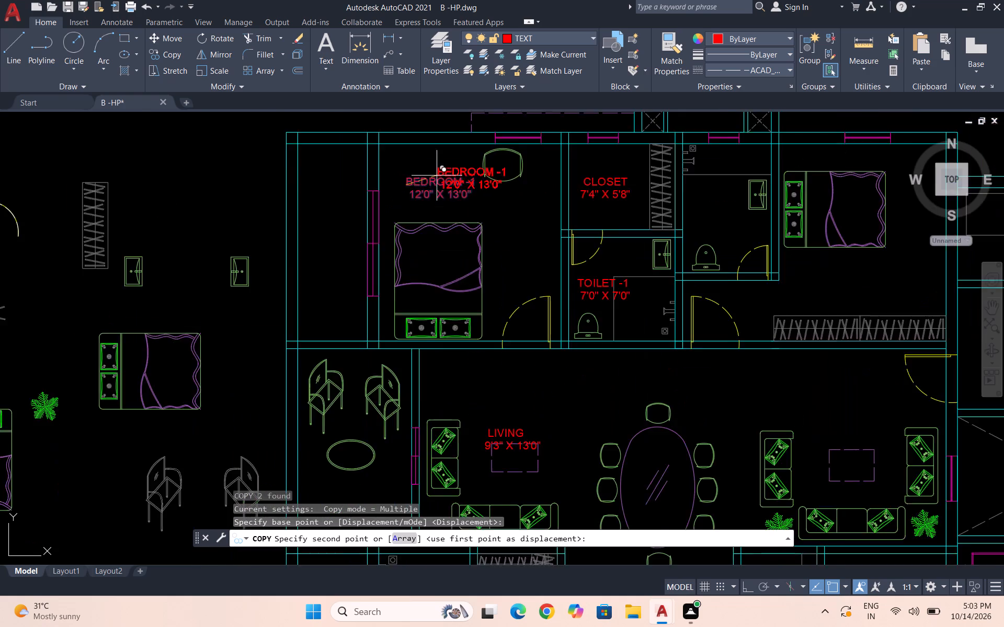
{"action": "scroll", "coordinate": [436, 175], "scroll_direction": "down", "scroll_amount": 2}
{"action": "scroll", "coordinate": [448, 428], "scroll_direction": "up", "scroll_amount": 1}
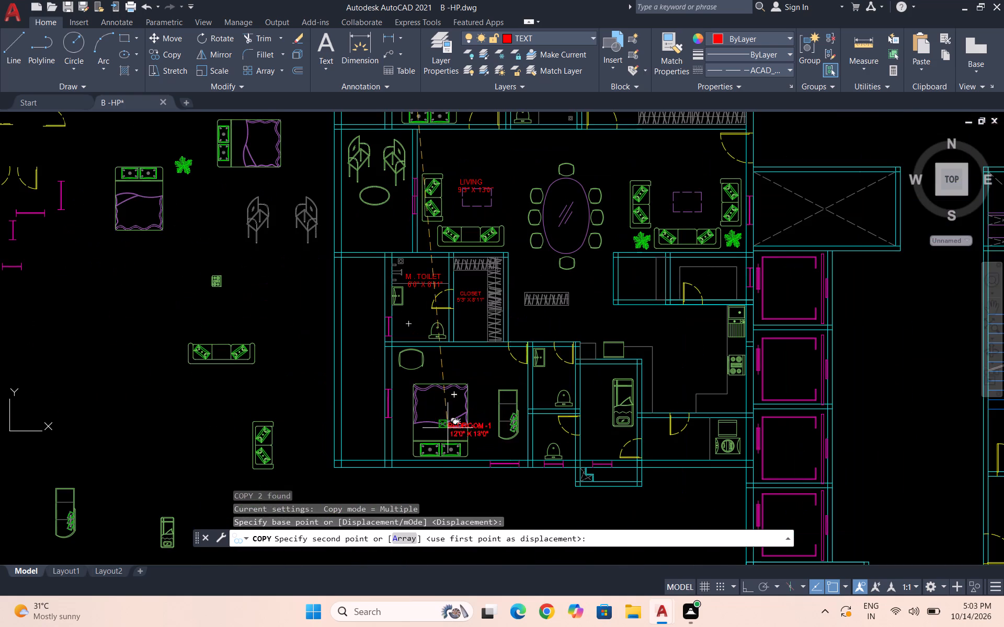
{"action": "scroll", "coordinate": [431, 380], "scroll_direction": "up", "scroll_amount": 3}
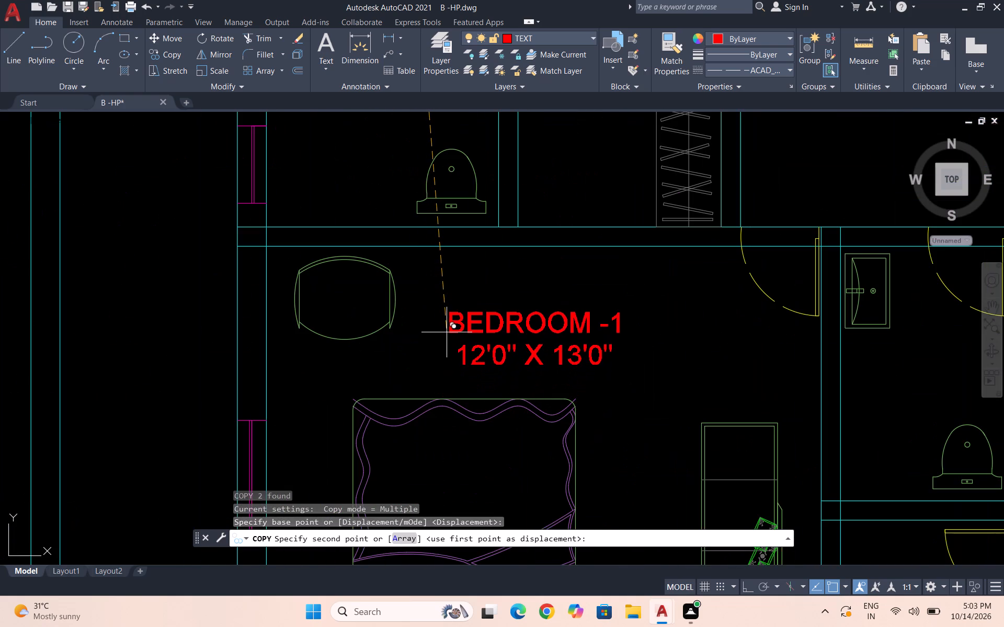
{"action": "left_click", "coordinate": [447, 332]}
{"action": "key", "text": "Escape"}
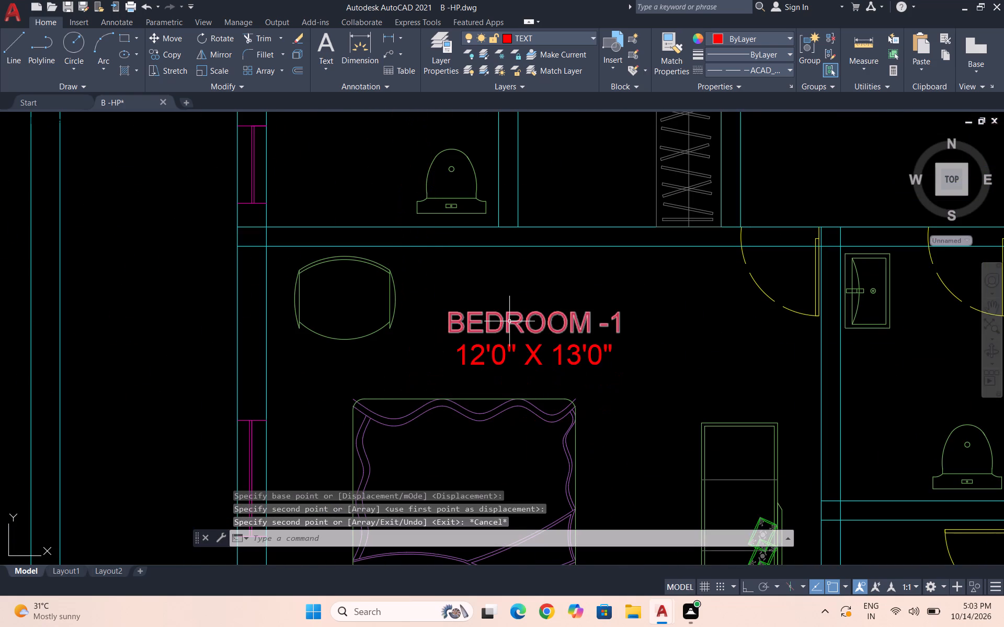
Change the copied room name in the lower bedroom to M.BEDROOM.
{"action": "double_click", "coordinate": [509, 321]}
{"action": "left_click", "coordinate": [618, 323]}
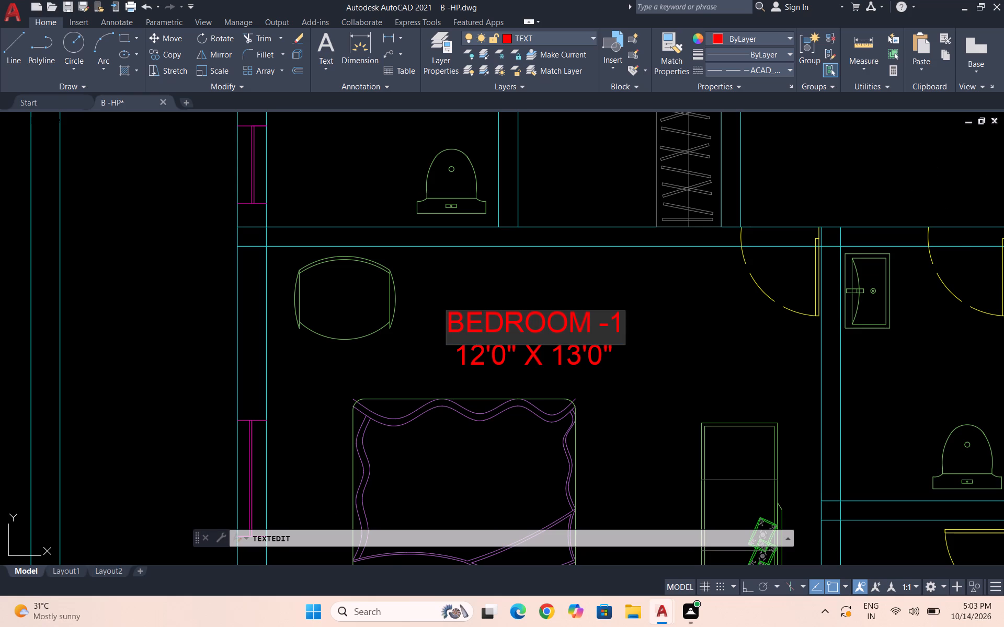
{"action": "key", "text": "BackSpace"}
{"action": "key", "text": "BackSpace"}
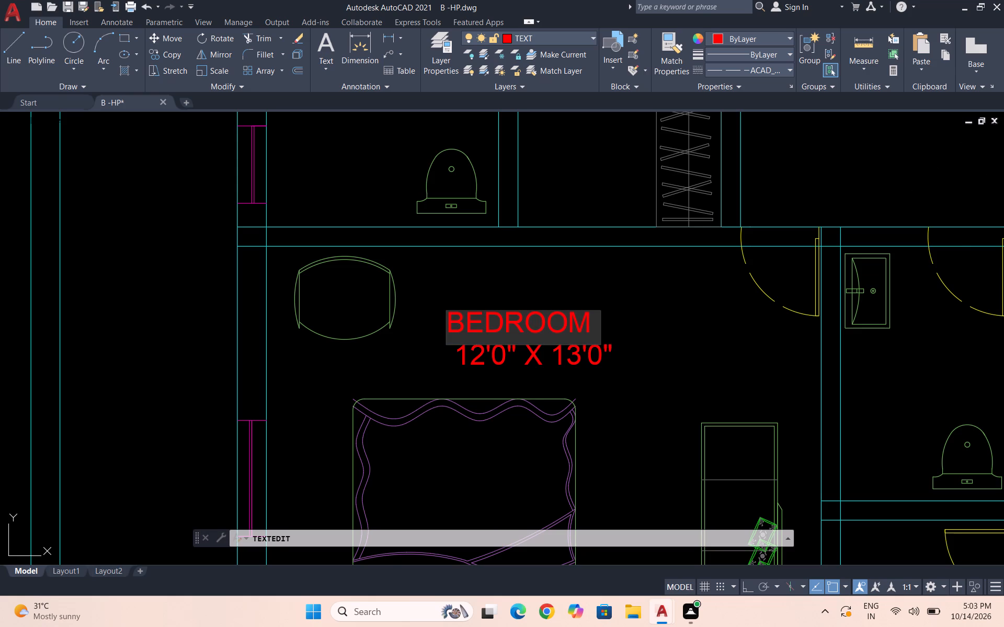
{"action": "left_click_drag", "start_coordinate": [461, 327], "coordinate": [448, 322]}
{"action": "left_click", "coordinate": [449, 323]}
{"action": "type", "text": "M."}
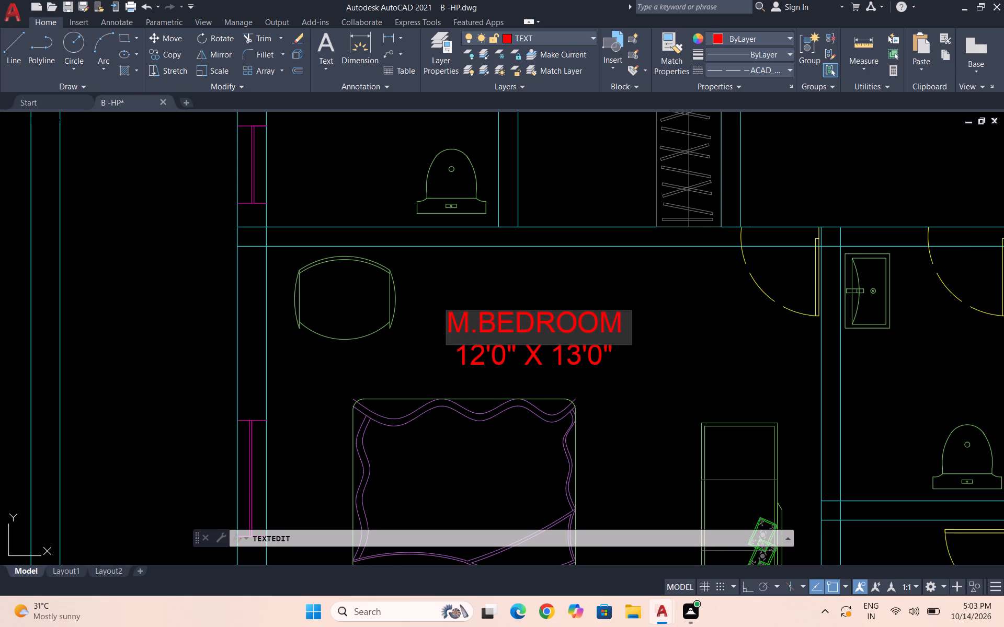
{"action": "left_click", "coordinate": [518, 382]}
Change the size line under M.BEDROOM to read 16'0" X 12'0".
{"action": "double_click", "coordinate": [479, 356]}
{"action": "left_click", "coordinate": [484, 357]}
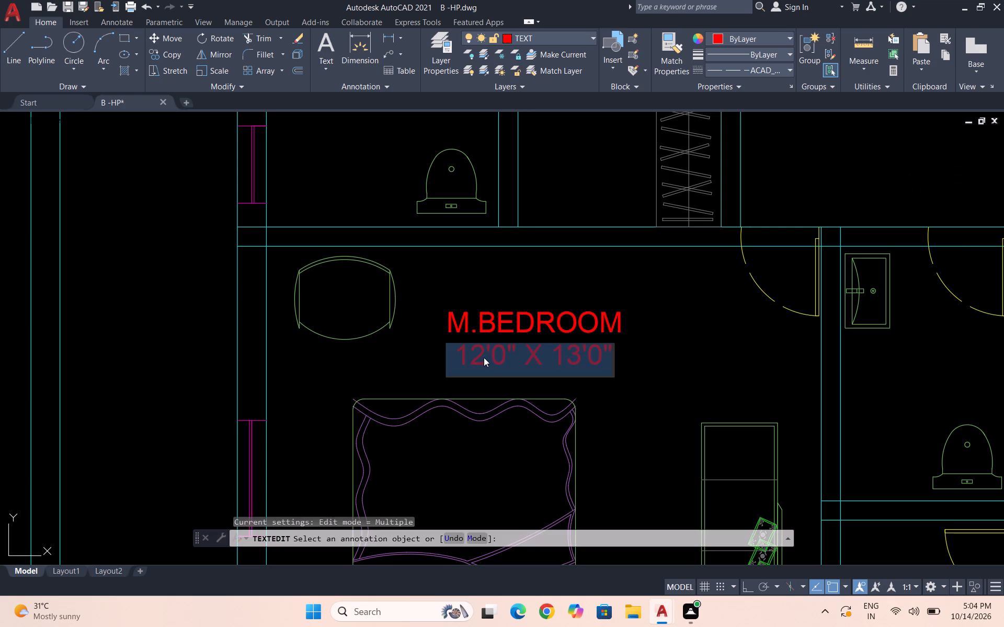
{"action": "left_click", "coordinate": [484, 357]}
{"action": "key", "text": "BackSpace"}
{"action": "key", "text": "6"}
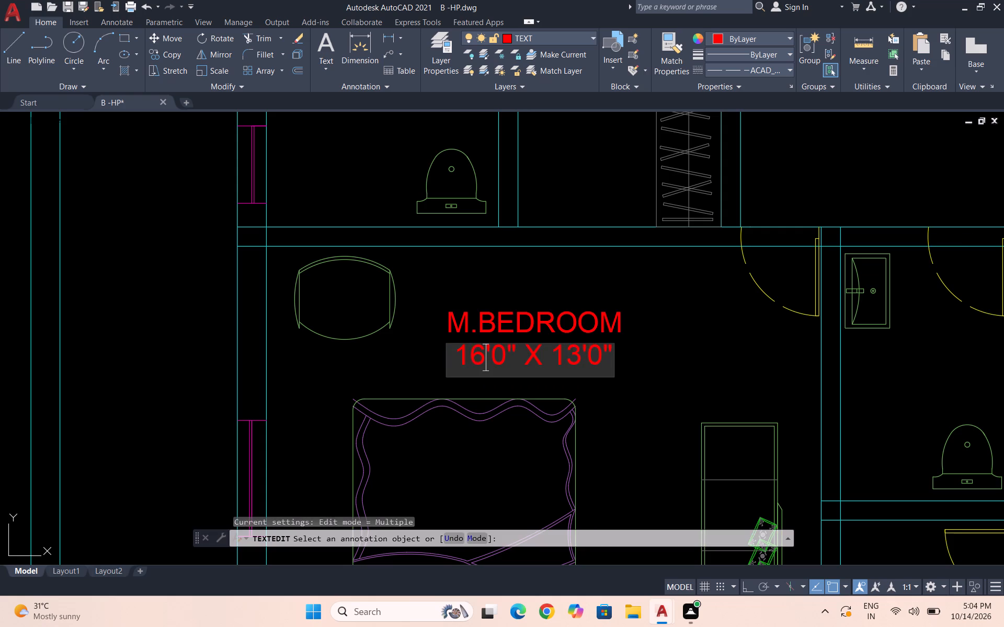
{"action": "left_click", "coordinate": [577, 360]}
{"action": "key", "text": "BackSpace"}
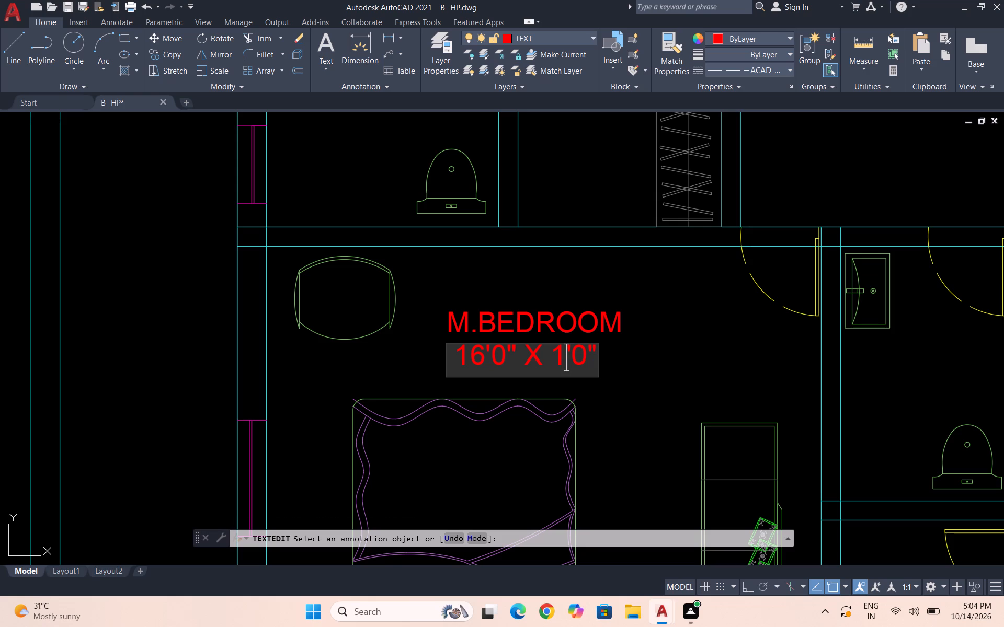
{"action": "key", "text": "2"}
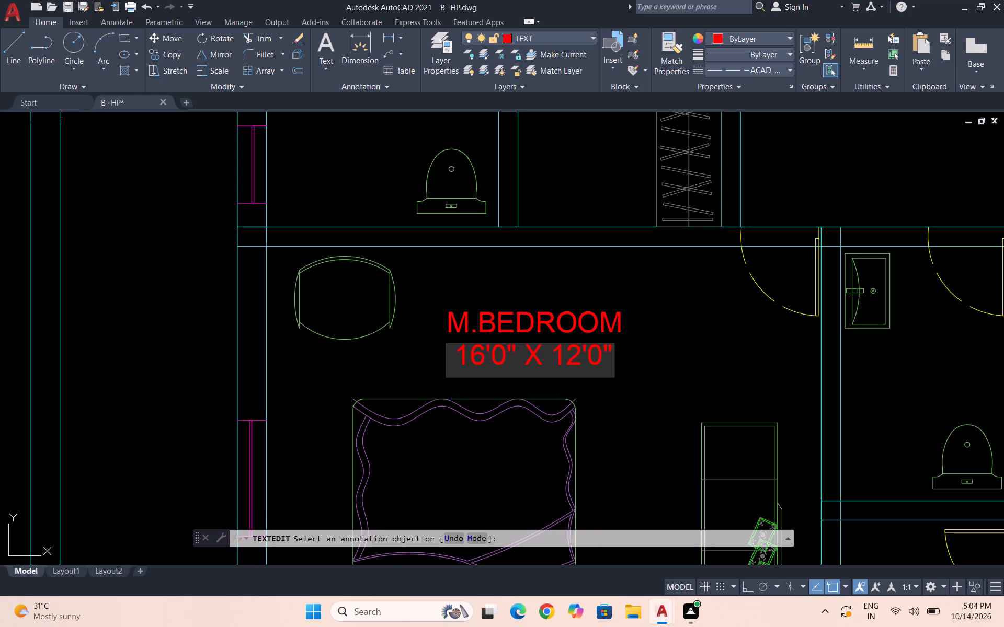
{"action": "left_click", "coordinate": [627, 421]}
{"action": "key", "text": "Escape"}
Copy both lines of the CLOSET label into the small toilet beside M.BEDROOM, between its washbasin and WC.
{"action": "scroll", "coordinate": [591, 389], "scroll_direction": "down", "scroll_amount": 2}
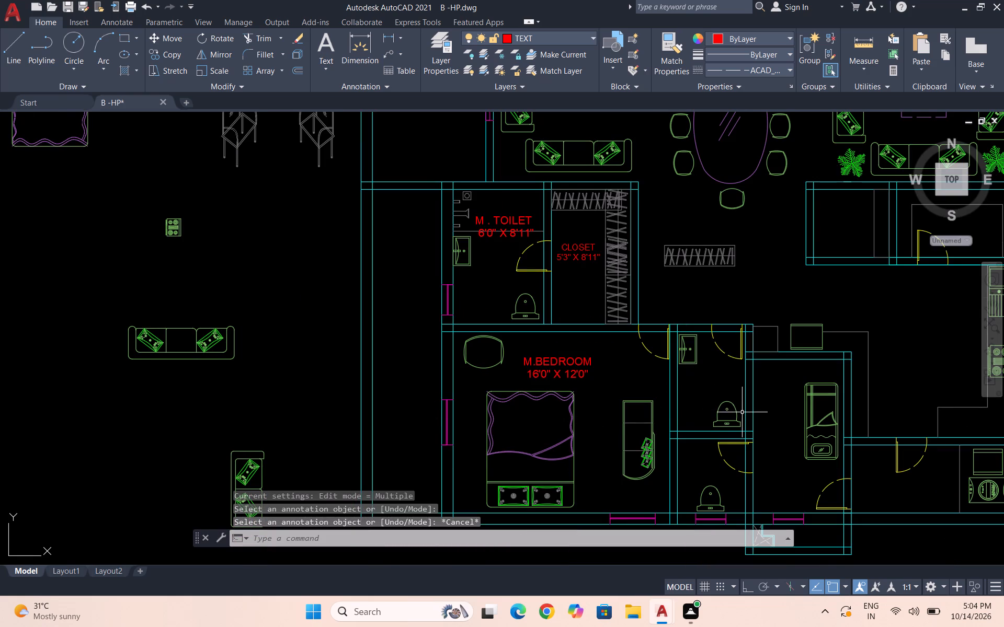
{"action": "left_click", "coordinate": [988, 308]}
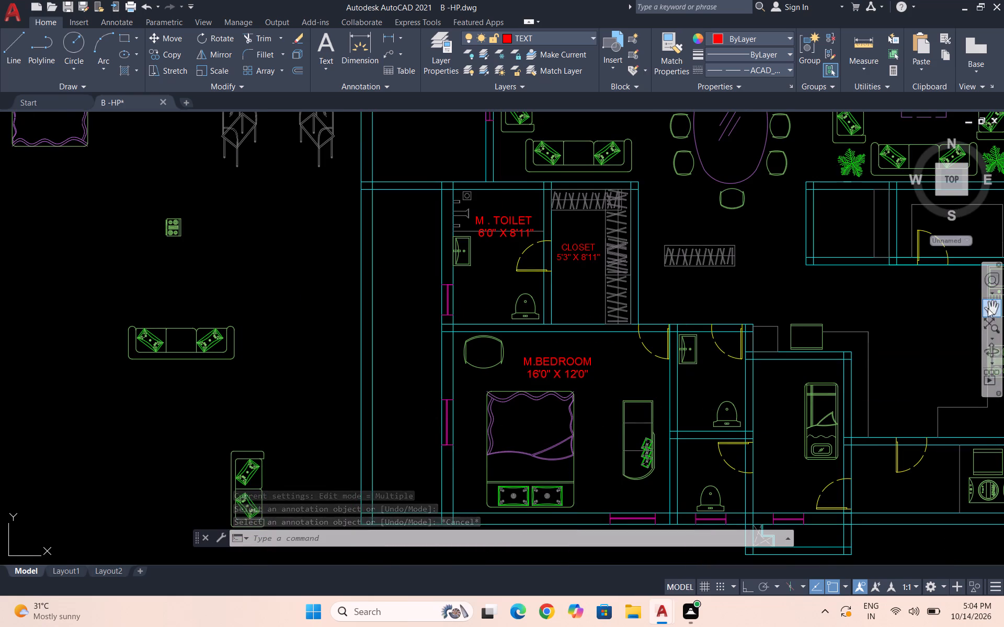
{"action": "left_click_drag", "start_coordinate": [828, 481], "coordinate": [624, 327]}
{"action": "left_click_drag", "start_coordinate": [636, 380], "coordinate": [572, 515]}
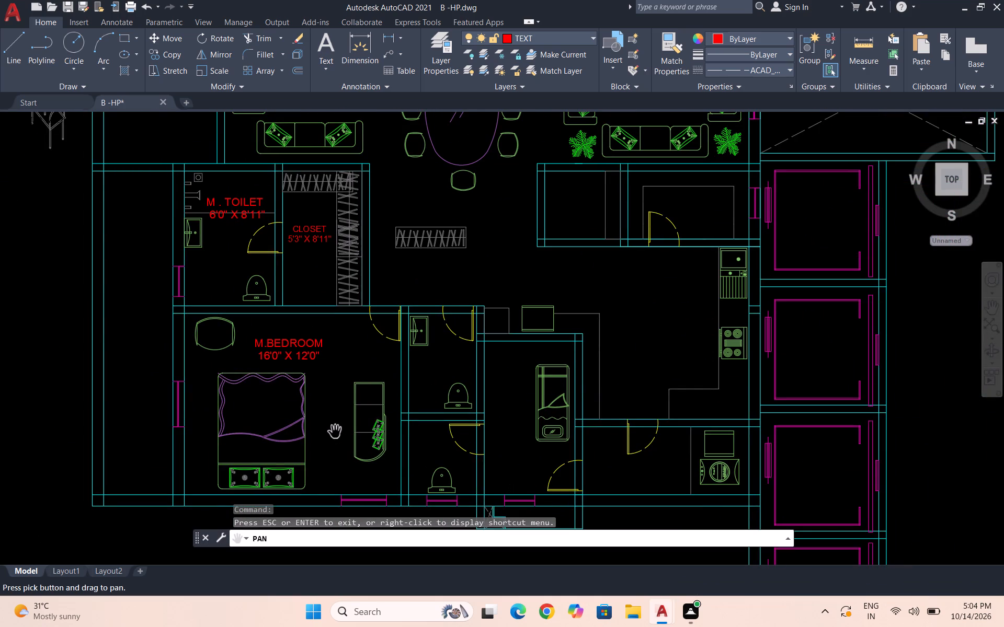
{"action": "key", "text": "Escape"}
{"action": "left_click", "coordinate": [324, 257]}
{"action": "left_click", "coordinate": [308, 226]}
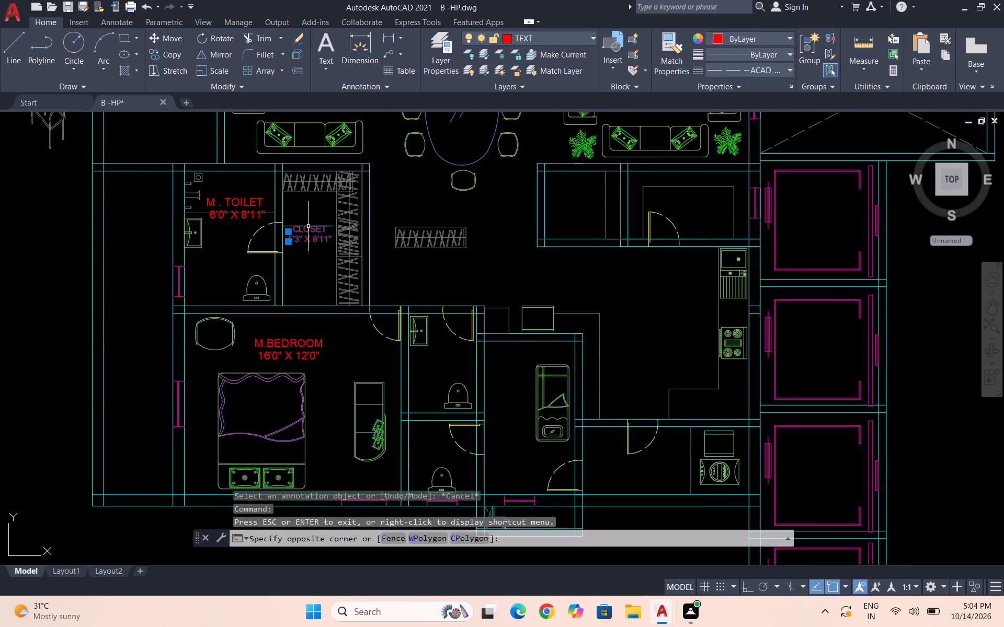
{"action": "type", "text": "CO"}
{"action": "key", "text": "Return"}
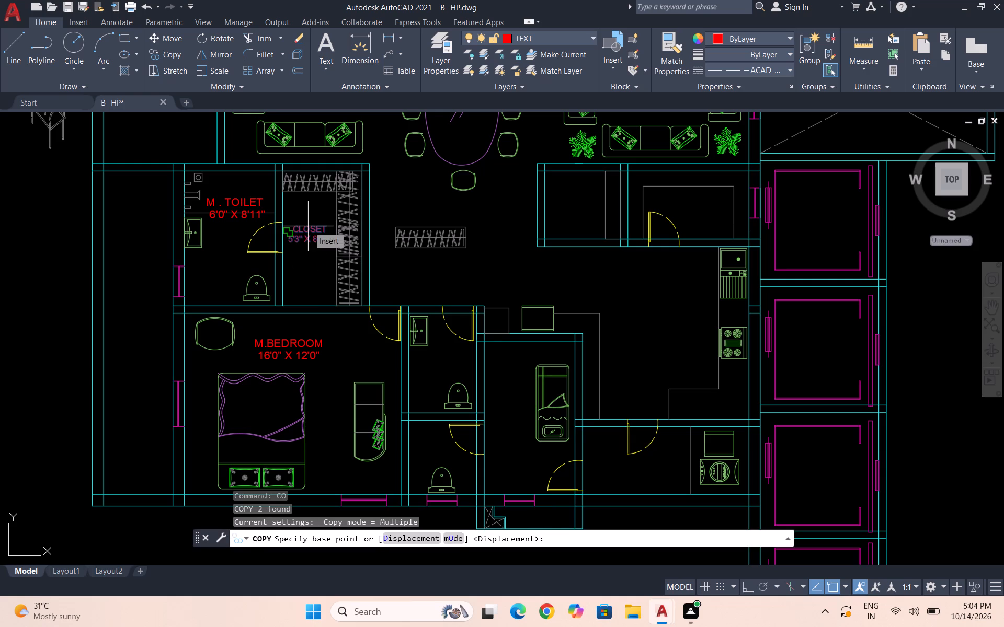
{"action": "left_click", "coordinate": [290, 233]}
{"action": "scroll", "coordinate": [424, 366], "scroll_direction": "up", "scroll_amount": 2}
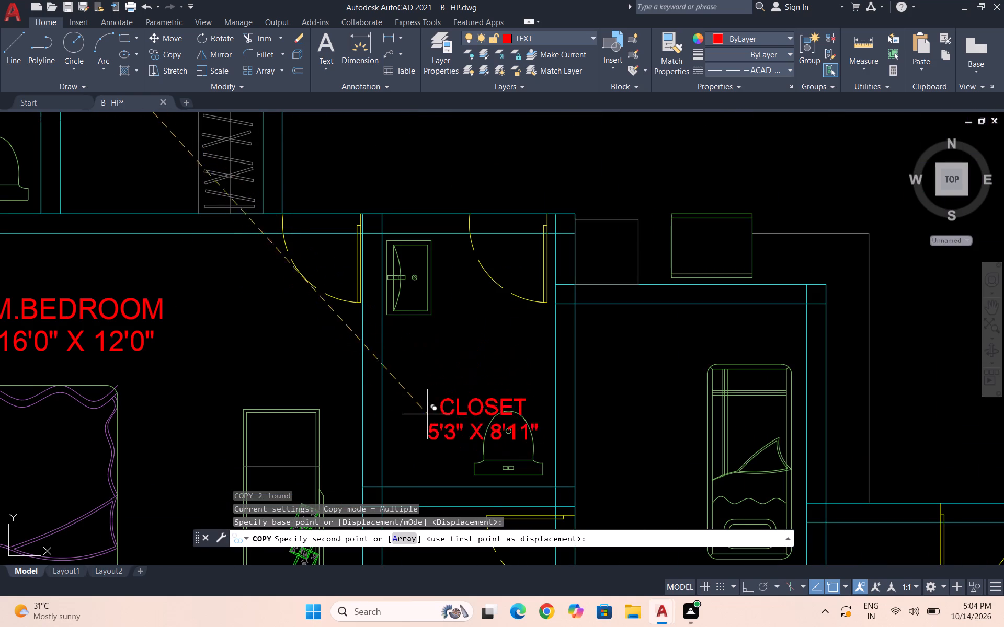
{"action": "left_click", "coordinate": [411, 357]}
{"action": "key", "text": "Escape"}
Change the copied CLOSET name in the small toilet beside M.BEDROOM to P.ROOM.
{"action": "double_click", "coordinate": [435, 342]}
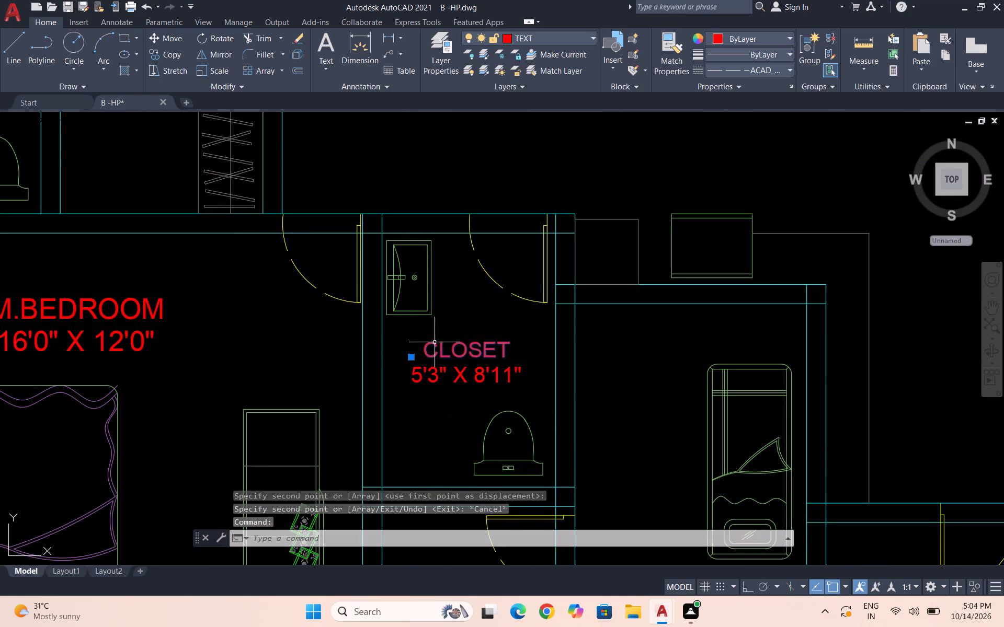
{"action": "type", "text": "P.ROOM"}
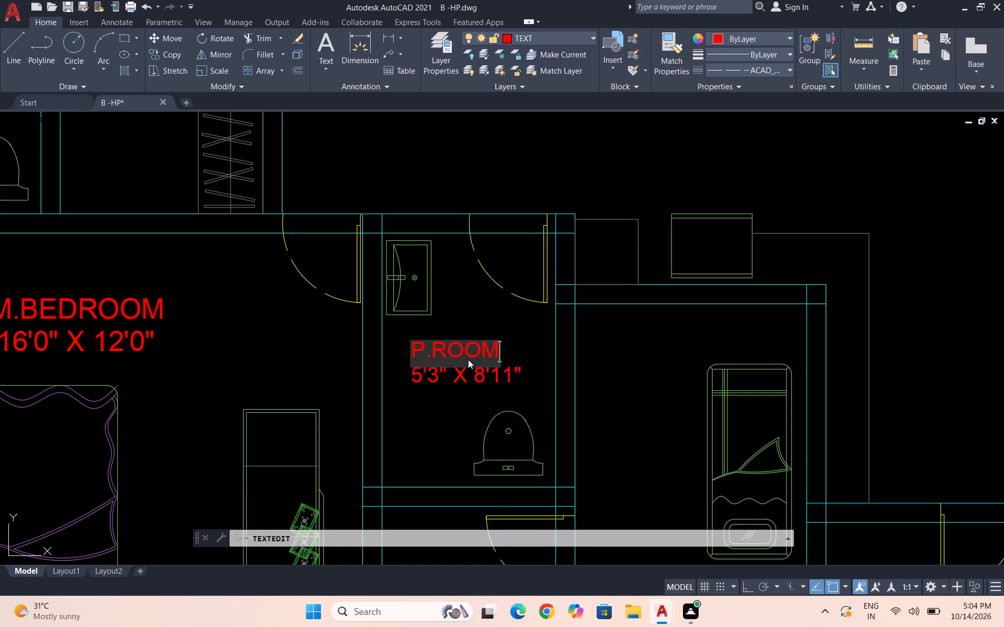
{"action": "left_click", "coordinate": [438, 411]}
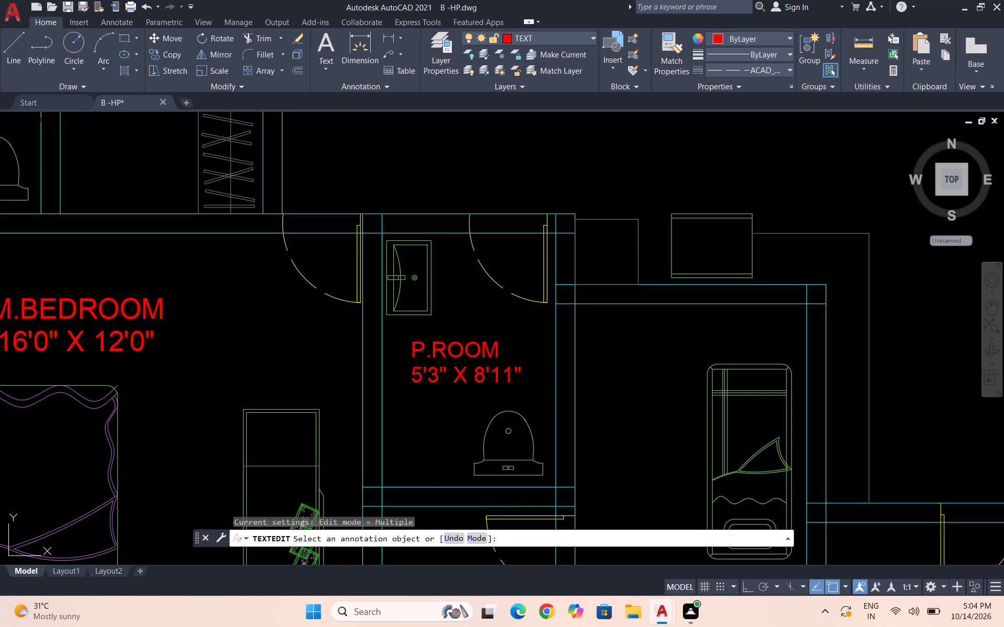
Change the size line under P.ROOM to read 4'6" X 6'7".
{"action": "double_click", "coordinate": [431, 373]}
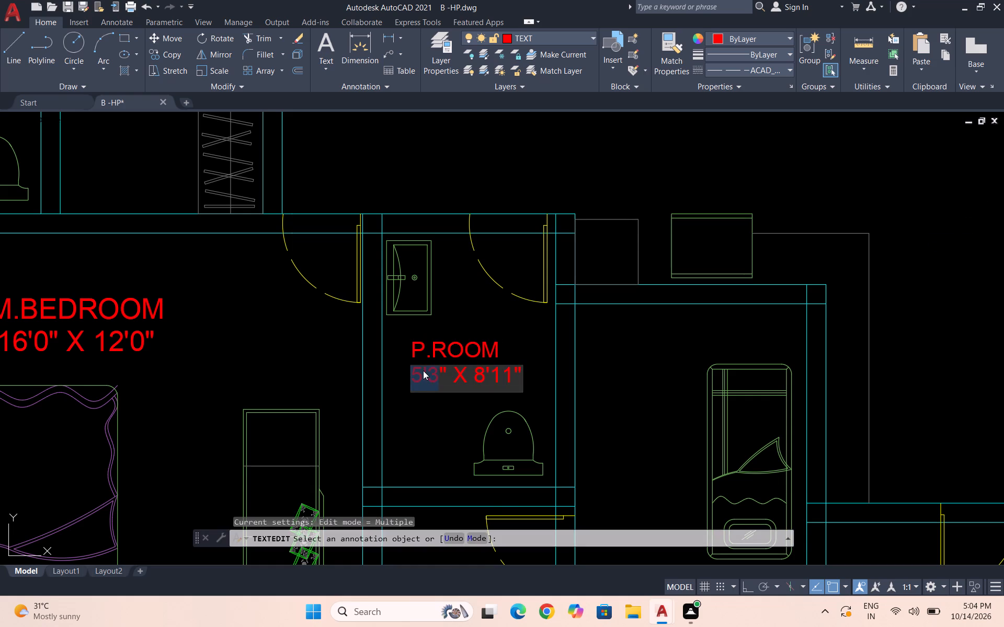
{"action": "left_click", "coordinate": [423, 370]}
{"action": "key", "text": "BackSpace"}
{"action": "key", "text": "4"}
{"action": "left_click", "coordinate": [437, 379]}
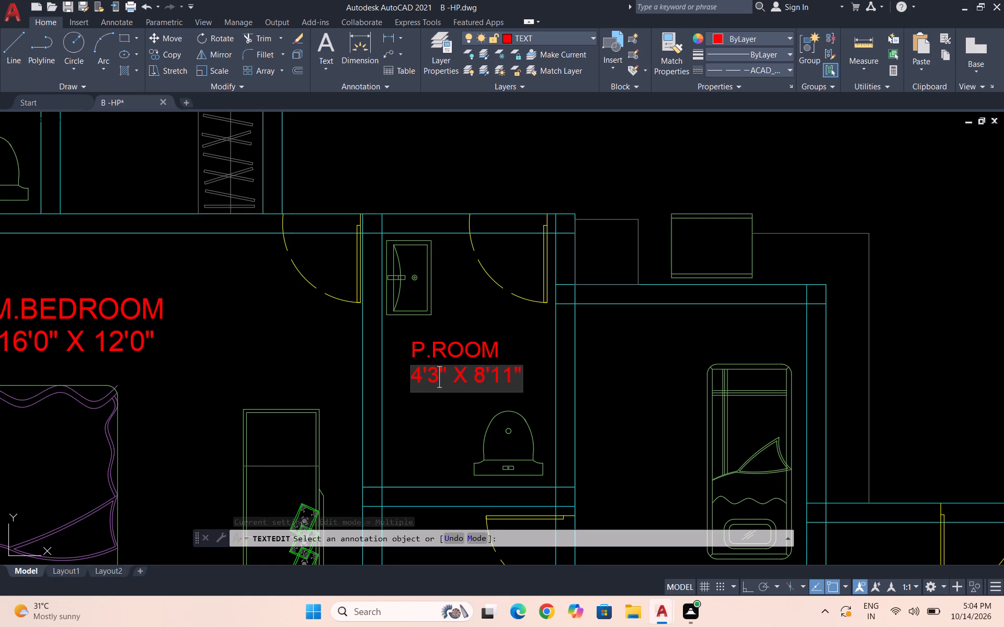
{"action": "key", "text": "BackSpace"}
{"action": "key", "text": "6"}
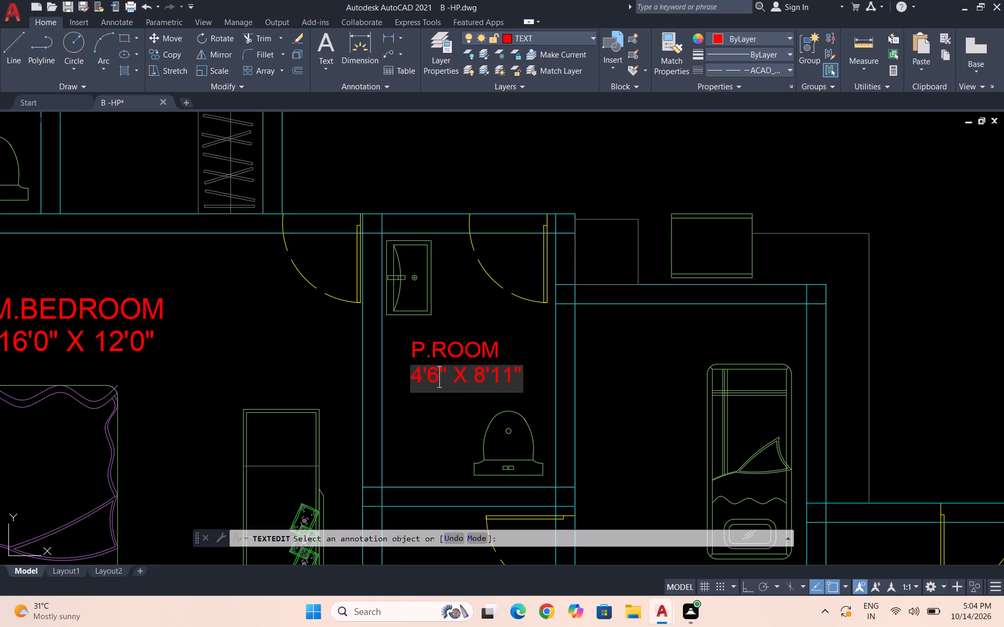
{"action": "left_click", "coordinate": [486, 377]}
{"action": "key", "text": "BackSpace"}
{"action": "key", "text": "6"}
{"action": "left_click", "coordinate": [511, 380]}
{"action": "type", "text": "\\\\"}
{"action": "key", "text": "BackSpace"}
{"action": "key", "text": "BackSpace"}
{"action": "key", "text": "BackSpace"}
{"action": "key", "text": "BackSpace"}
{"action": "key", "text": "7"}
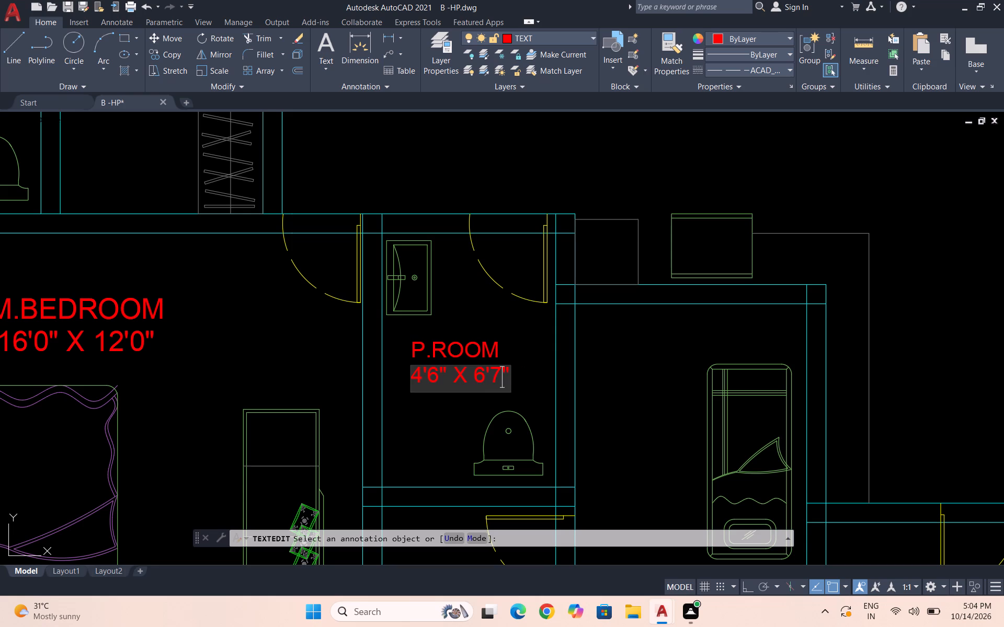
{"action": "left_click", "coordinate": [516, 387]}
{"action": "key", "text": "Escape"}
Copy both lines of the P.ROOM label into the toilet directly below it, just above the WC.
{"action": "left_click_drag", "start_coordinate": [516, 387], "coordinate": [511, 384]}
{"action": "left_click", "coordinate": [459, 331]}
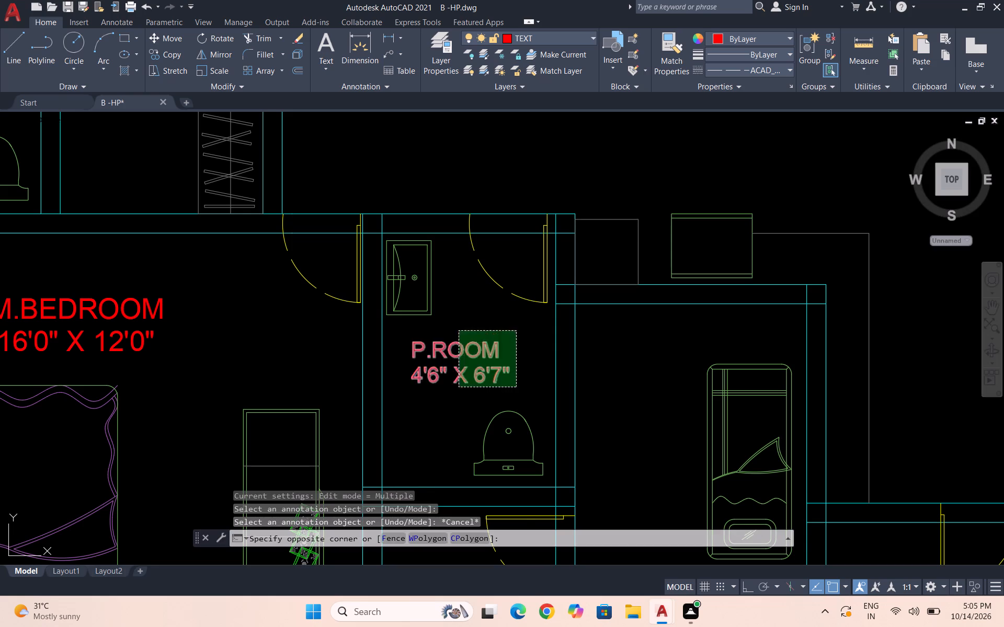
{"action": "type", "text": "CO"}
{"action": "key", "text": "Return"}
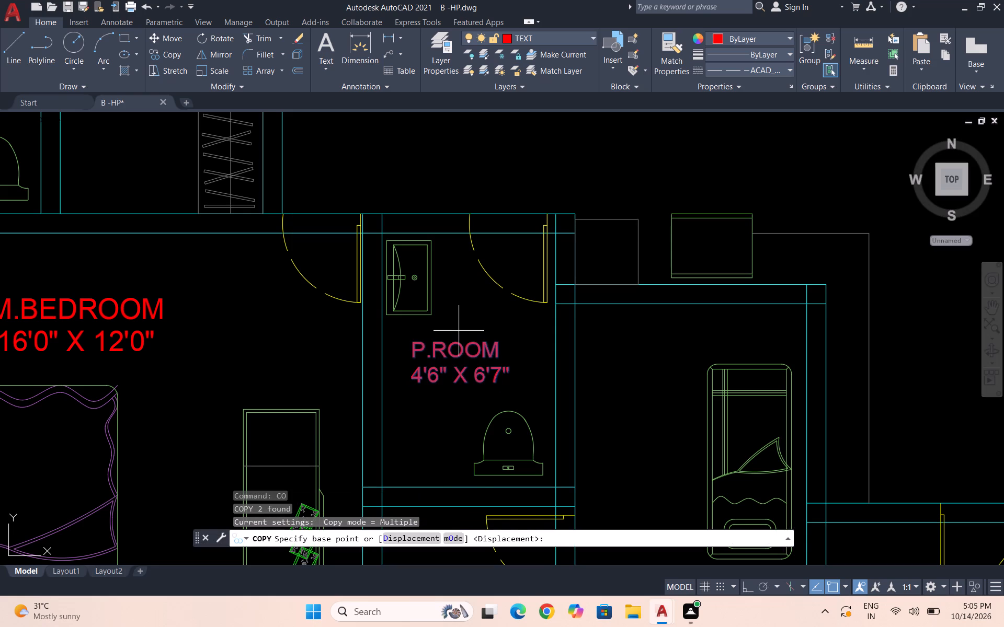
{"action": "left_click", "coordinate": [457, 353]}
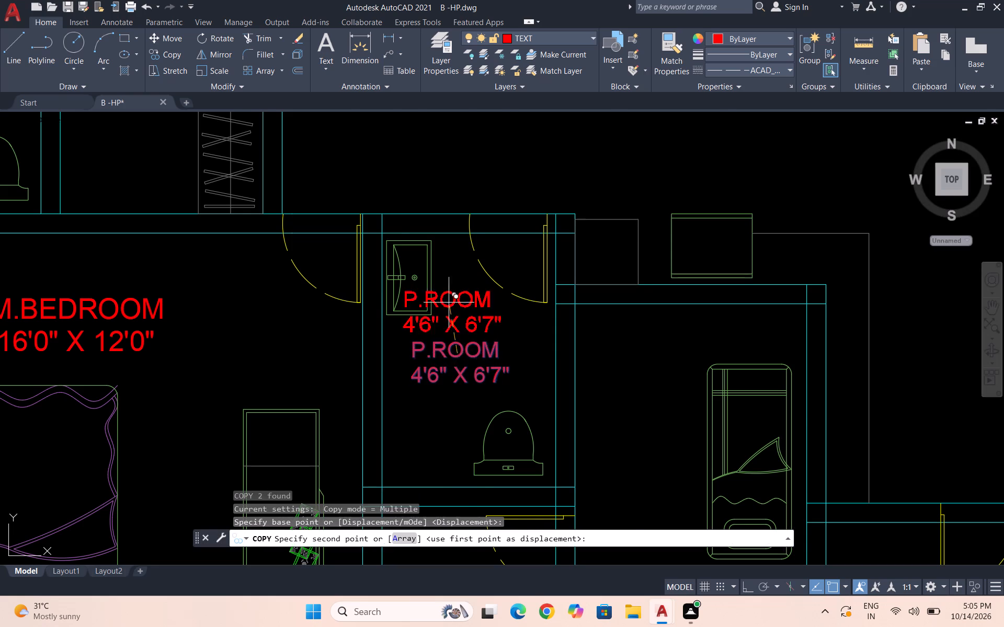
{"action": "scroll", "coordinate": [465, 274], "scroll_direction": "down", "scroll_amount": 3}
{"action": "scroll", "coordinate": [458, 346], "scroll_direction": "up", "scroll_amount": 3}
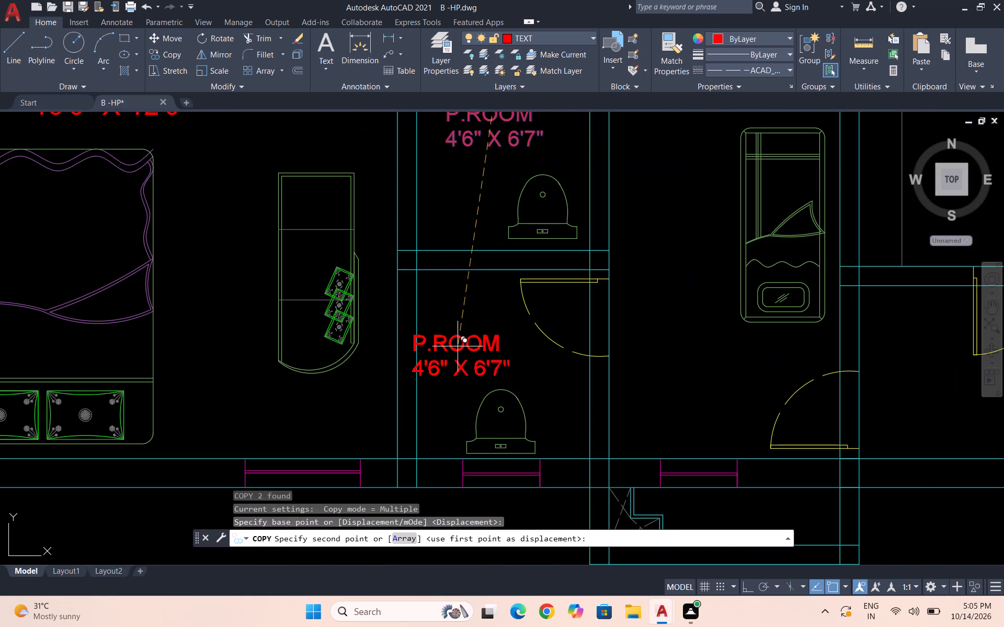
{"action": "left_click", "coordinate": [484, 341]}
{"action": "key", "text": "Escape"}
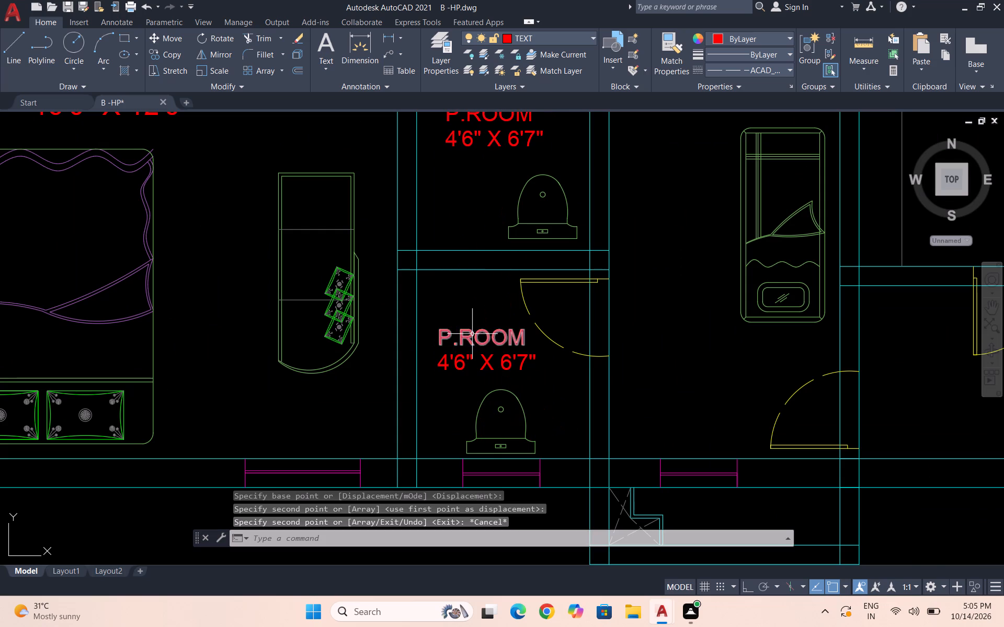
Change the copied room name in the lower toilet to MAID TOILET.
{"action": "double_click", "coordinate": [472, 333]}
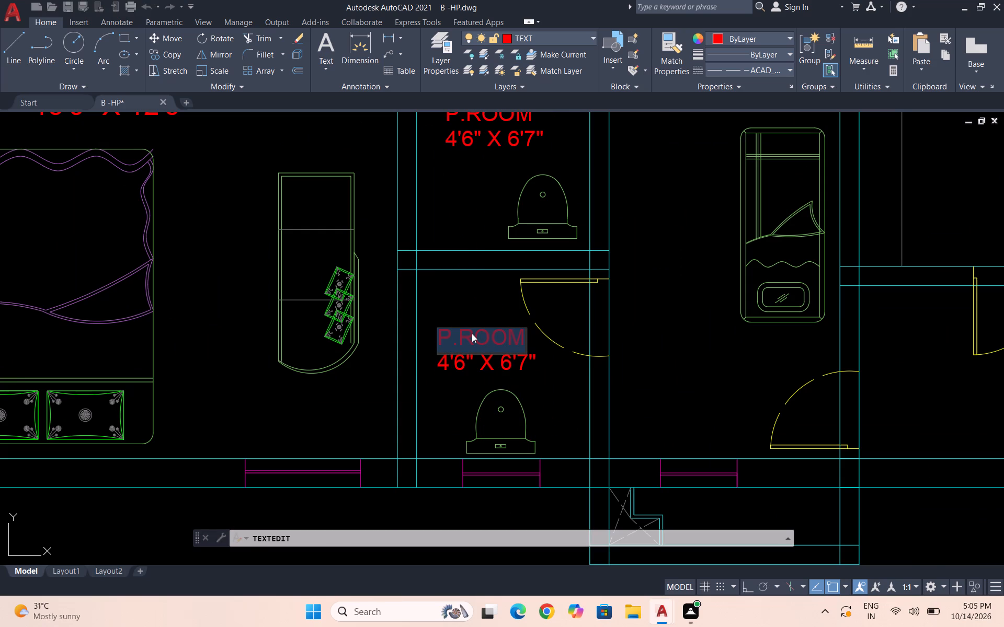
{"action": "type", "text": "MAID TOIL"}
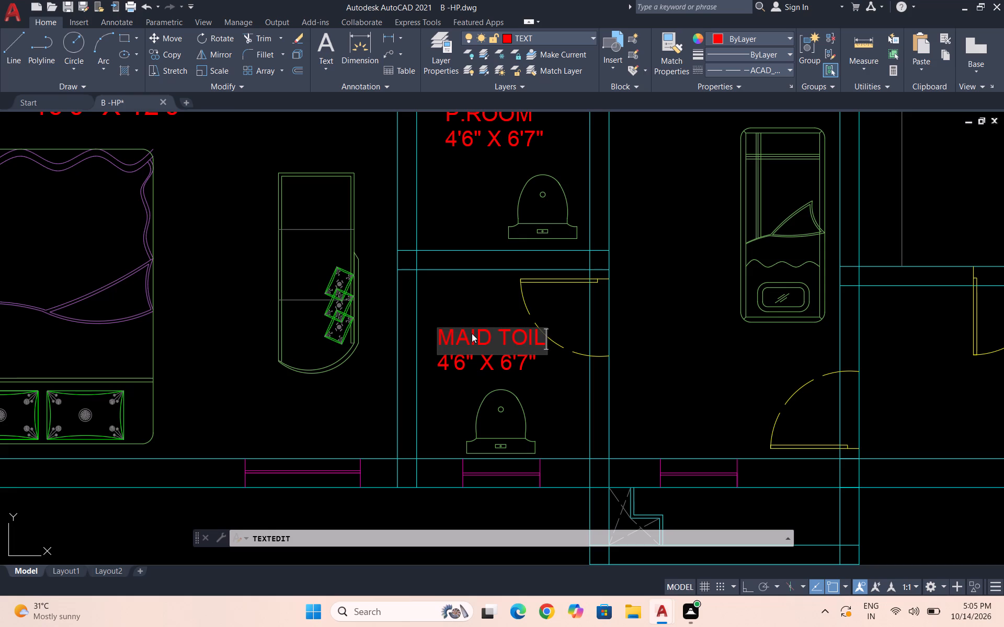
{"action": "type", "text": "ET"}
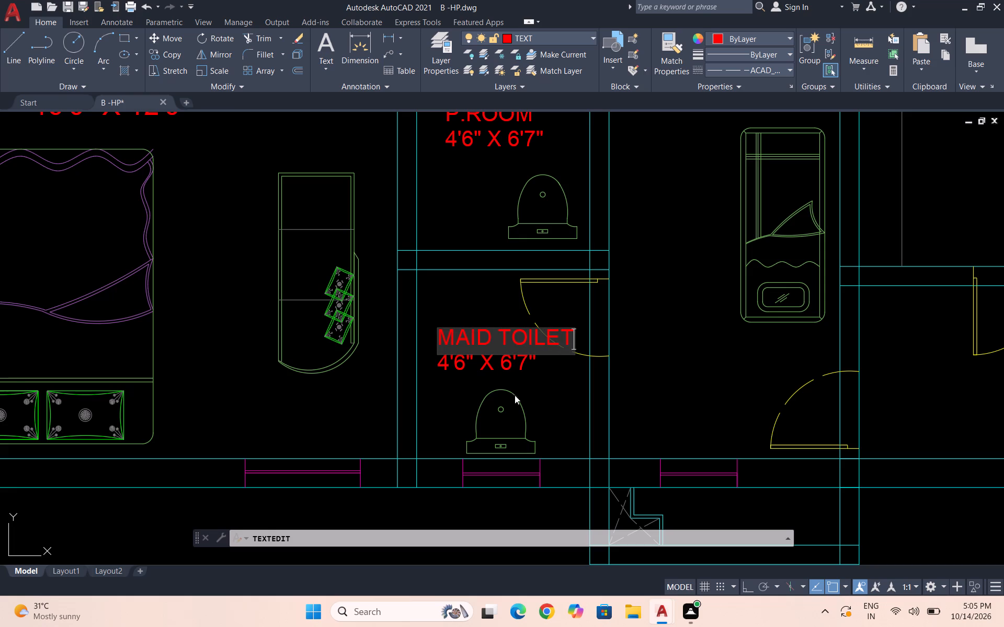
{"action": "left_click", "coordinate": [535, 377]}
Change the size line under MAID TOILET to read 4'6" X 5'0".
{"action": "double_click", "coordinate": [521, 364]}
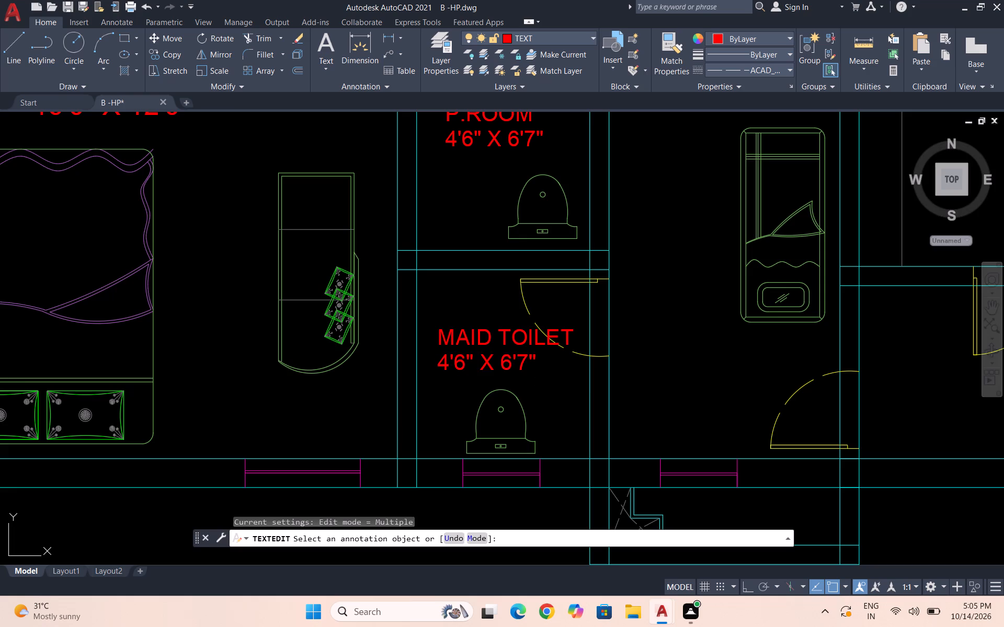
{"action": "double_click", "coordinate": [510, 363]}
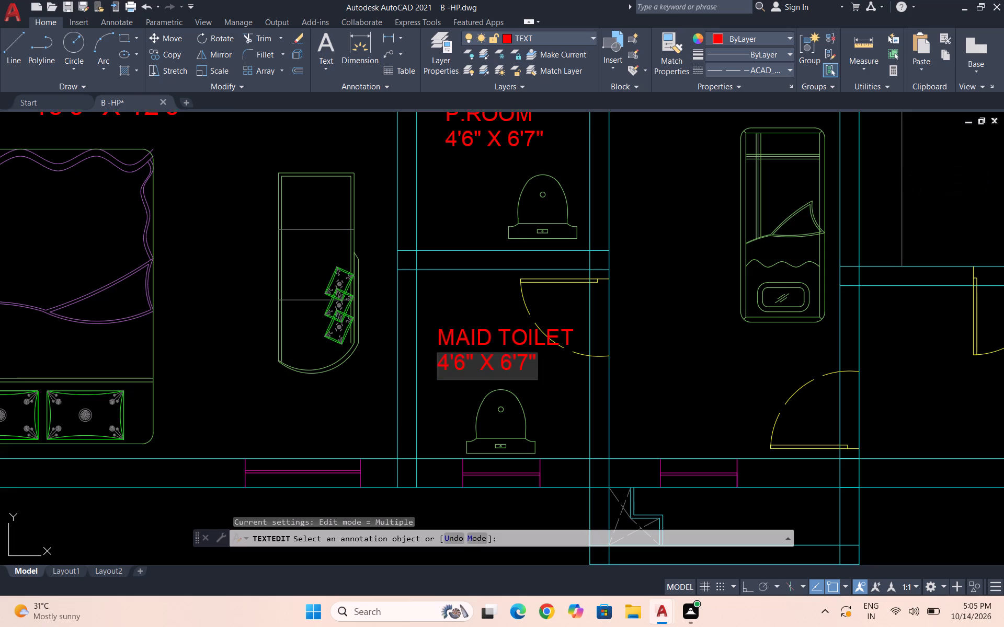
{"action": "scroll", "coordinate": [511, 364], "scroll_direction": "up", "scroll_amount": 2}
{"action": "double_click", "coordinate": [509, 364]}
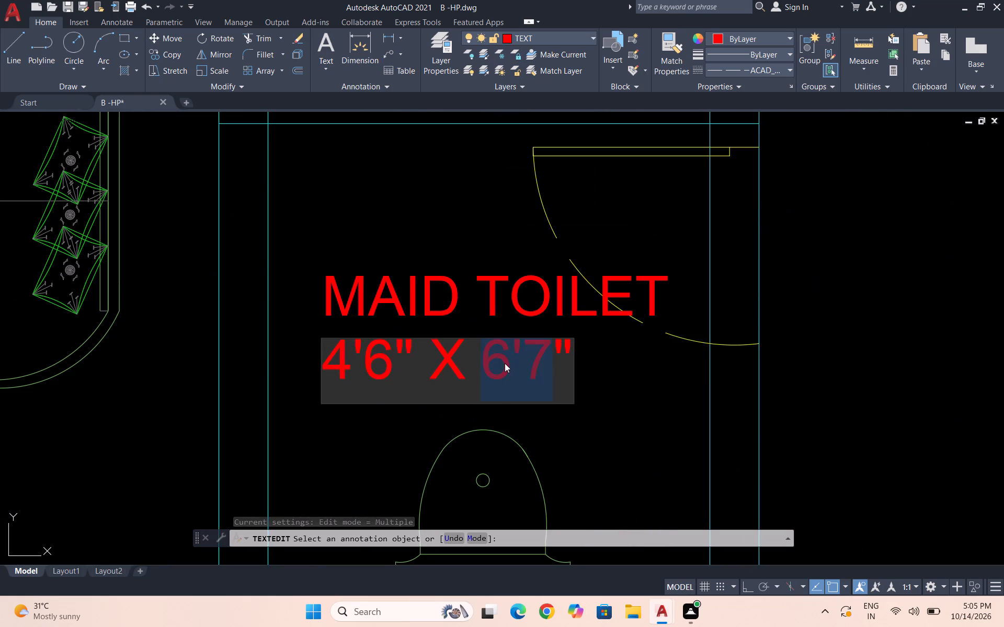
{"action": "left_click", "coordinate": [505, 363]}
{"action": "key", "text": "BackSpace"}
{"action": "key", "text": "5"}
{"action": "scroll", "coordinate": [512, 365], "scroll_direction": "up", "scroll_amount": 2}
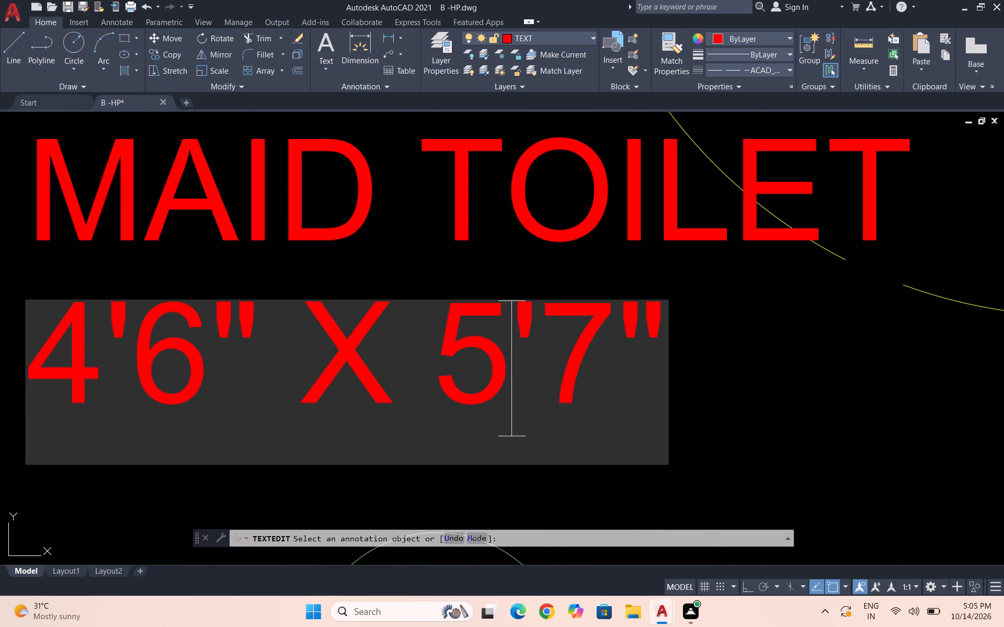
{"action": "left_click", "coordinate": [604, 356]}
{"action": "key", "text": "BackSpace"}
{"action": "key", "text": "0"}
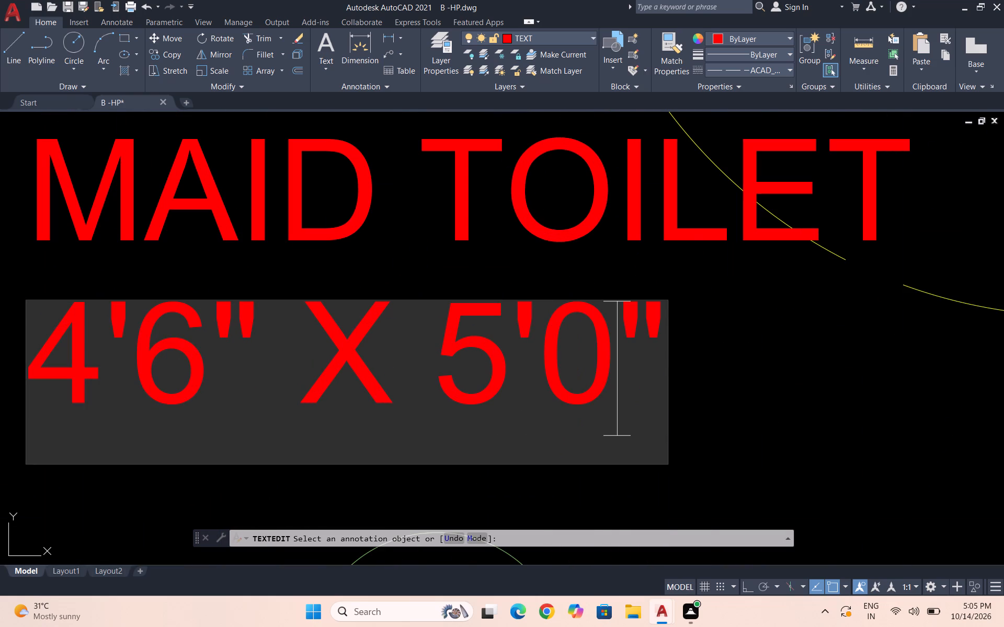
{"action": "left_click_drag", "start_coordinate": [714, 385], "coordinate": [663, 353]}
{"action": "scroll", "coordinate": [663, 352], "scroll_direction": "down", "scroll_amount": 4}
{"action": "key", "text": "Escape"}
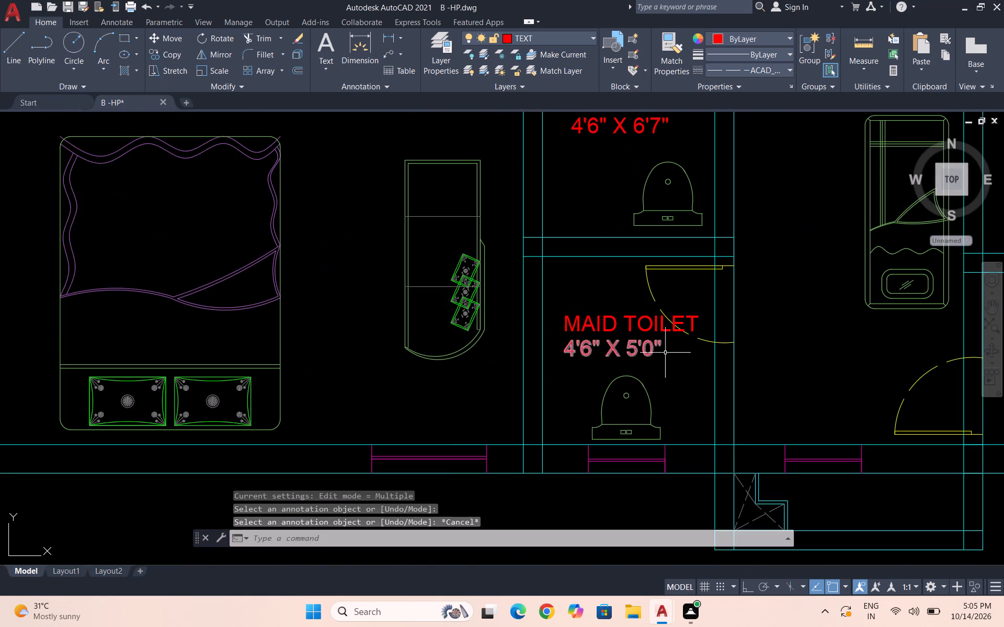
Move both lines of the MAID TOILET label slightly west, away from the door swing.
{"action": "left_click", "coordinate": [667, 361]}
{"action": "left_click", "coordinate": [598, 322]}
{"action": "key", "text": "m"}
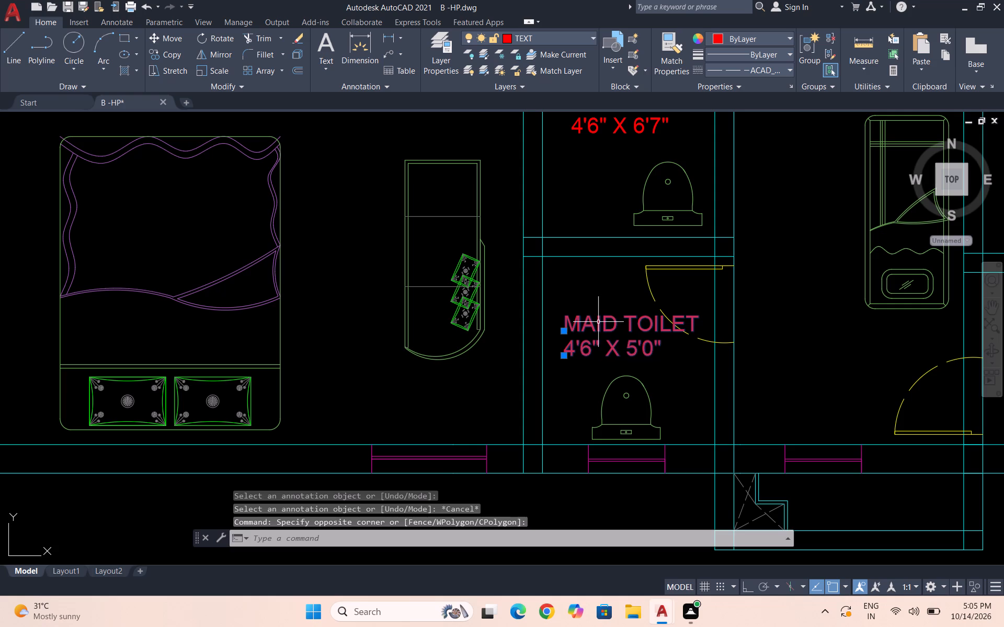
{"action": "key", "text": "Return"}
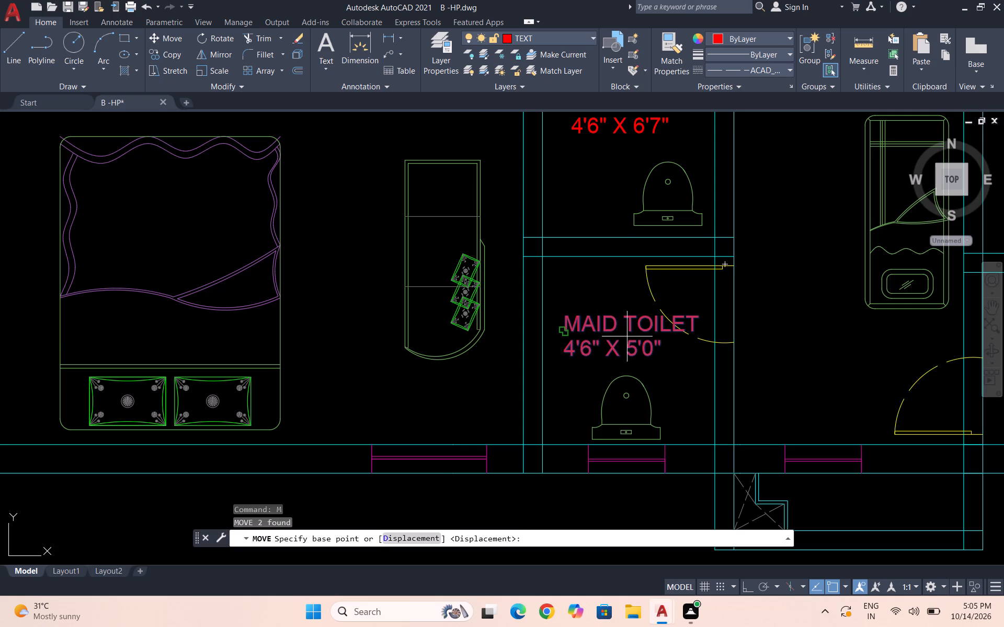
{"action": "left_click", "coordinate": [621, 348]}
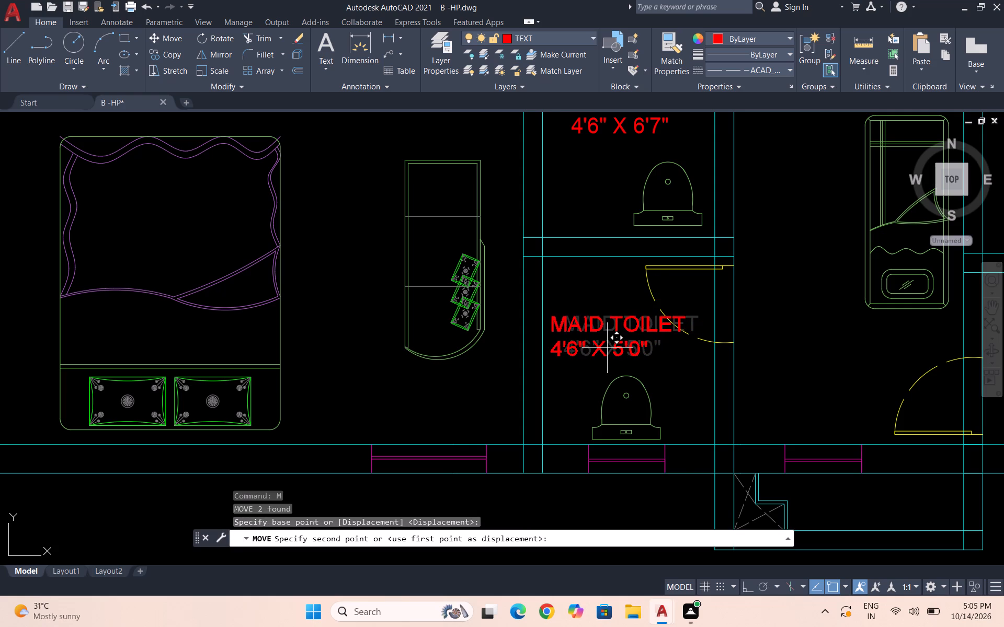
{"action": "scroll", "coordinate": [607, 348], "scroll_direction": "up", "scroll_amount": 1}
{"action": "left_click", "coordinate": [608, 348]}
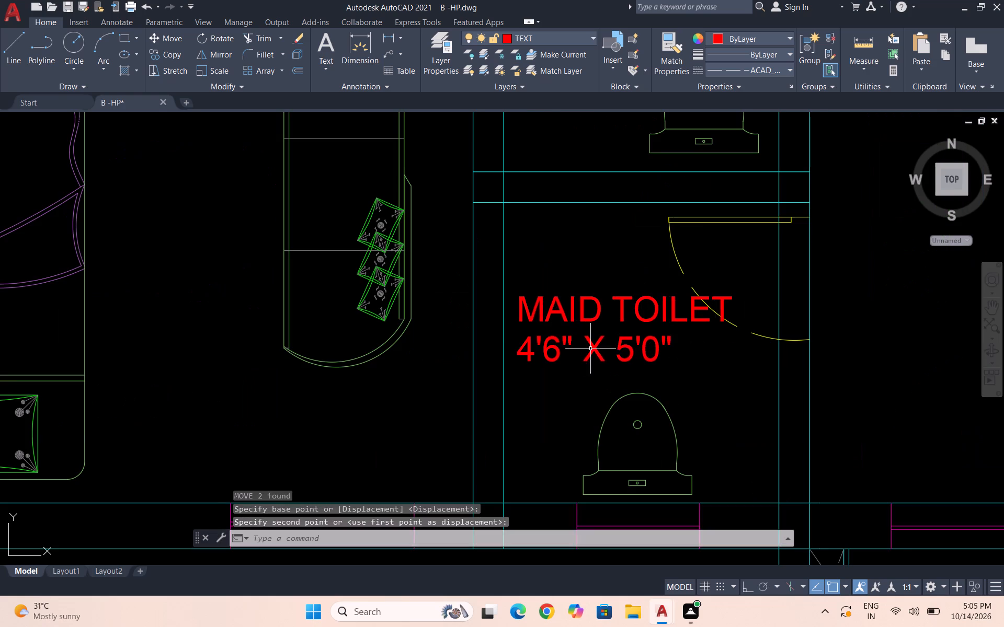
Copy both lines of the MAID TOILET label into the adjoining room to the east, below the single bed.
{"action": "scroll", "coordinate": [577, 344], "scroll_direction": "down", "scroll_amount": 4}
{"action": "scroll", "coordinate": [607, 287], "scroll_direction": "up", "scroll_amount": 1}
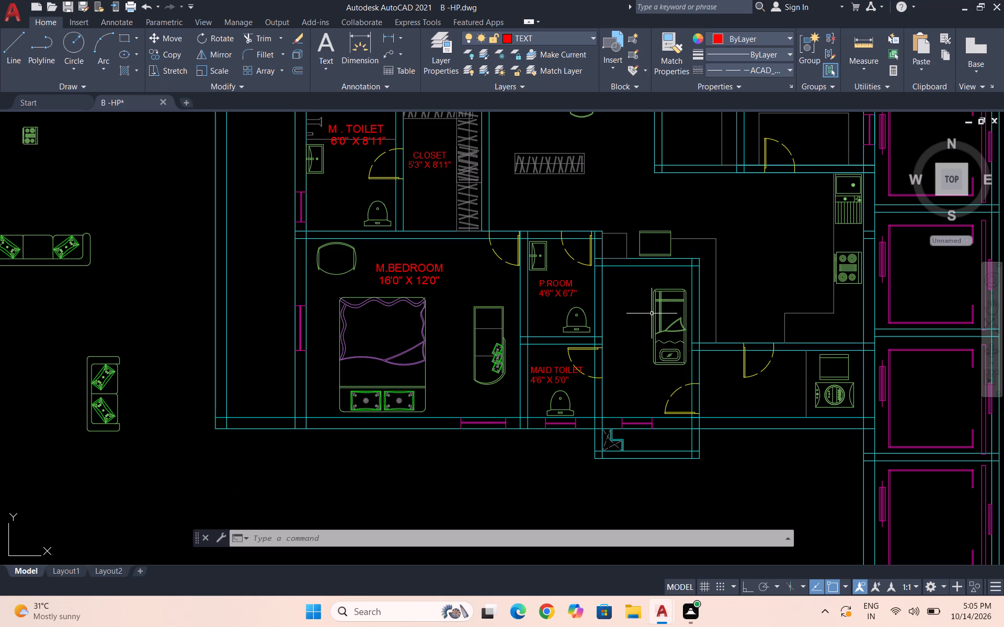
{"action": "scroll", "coordinate": [611, 344], "scroll_direction": "up", "scroll_amount": 2}
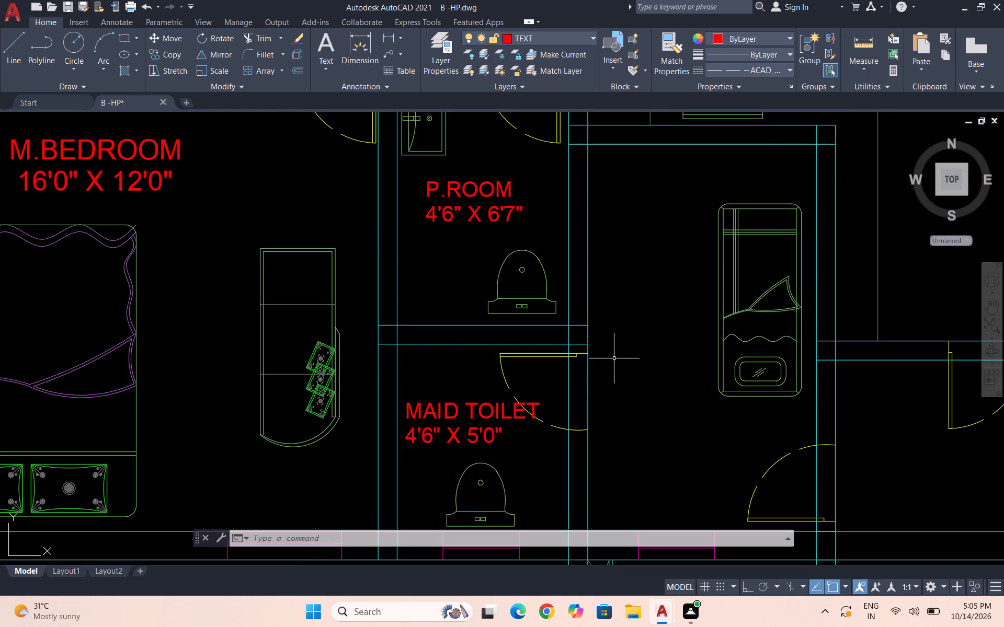
{"action": "left_click", "coordinate": [510, 444]}
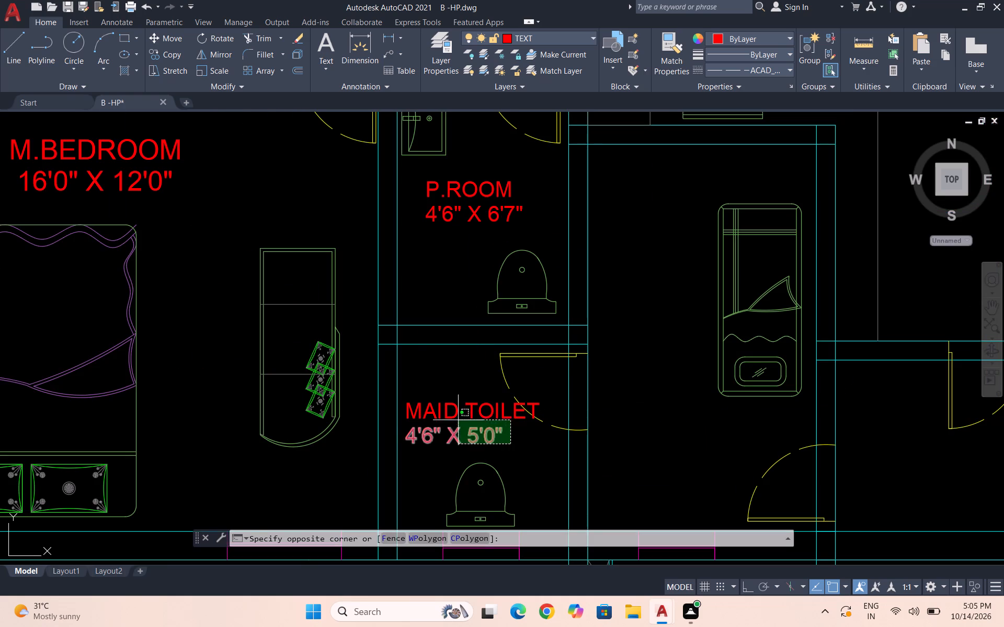
{"action": "left_click", "coordinate": [453, 409]}
{"action": "type", "text": "CO"}
{"action": "key", "text": "Return"}
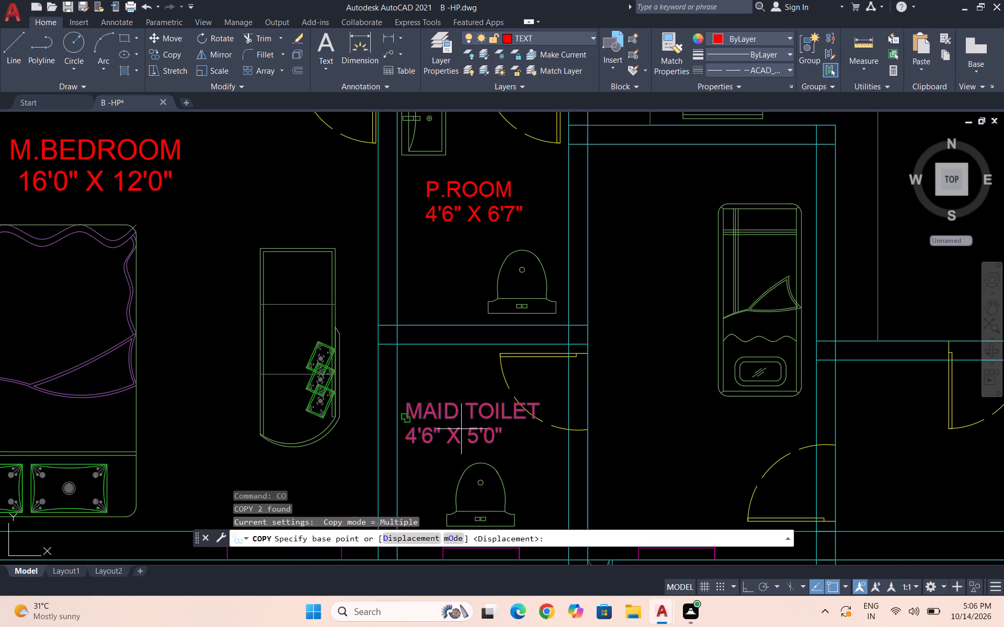
{"action": "left_click", "coordinate": [476, 431]}
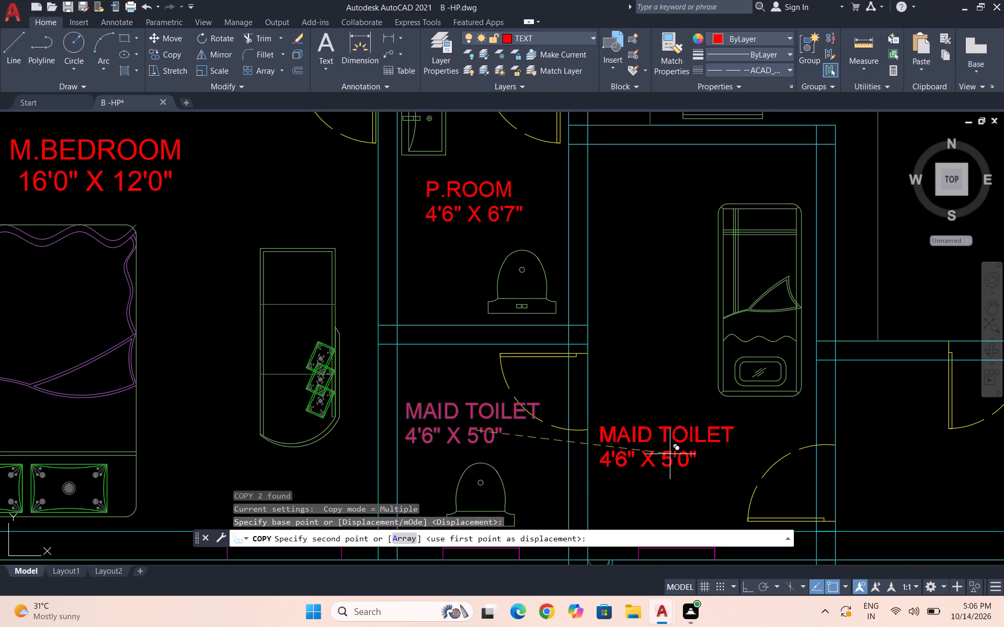
{"action": "left_click", "coordinate": [673, 457]}
{"action": "key", "text": "Escape"}
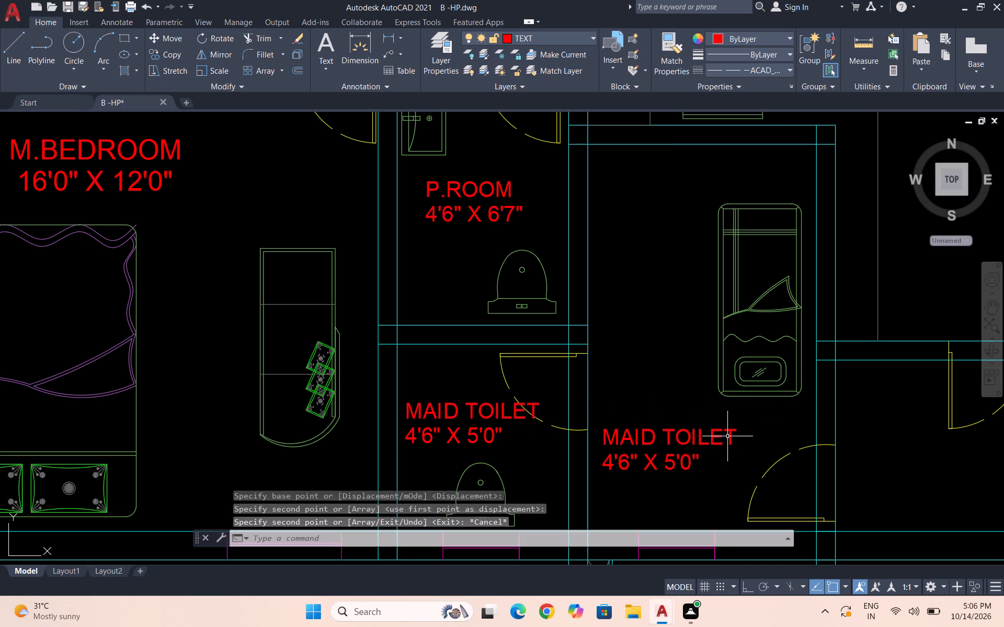
Change the copied room name below the single bed to MAID ROOM.
{"action": "scroll", "coordinate": [723, 436], "scroll_direction": "up", "scroll_amount": 1}
{"action": "double_click", "coordinate": [688, 439]}
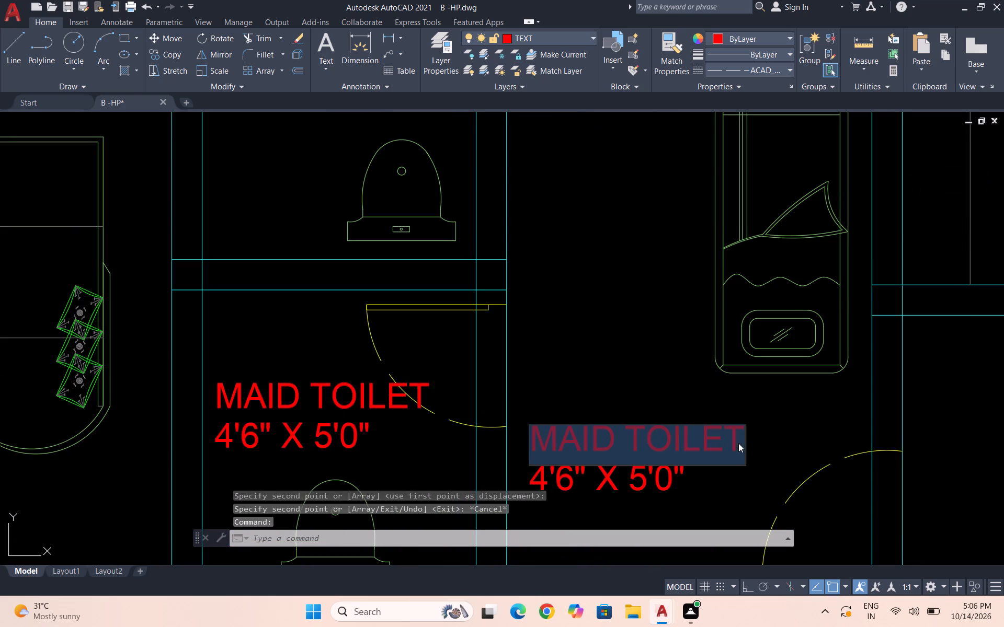
{"action": "left_click_drag", "start_coordinate": [737, 442], "coordinate": [695, 442]}
{"action": "left_click", "coordinate": [739, 445]}
{"action": "left_click_drag", "start_coordinate": [738, 446], "coordinate": [701, 446]}
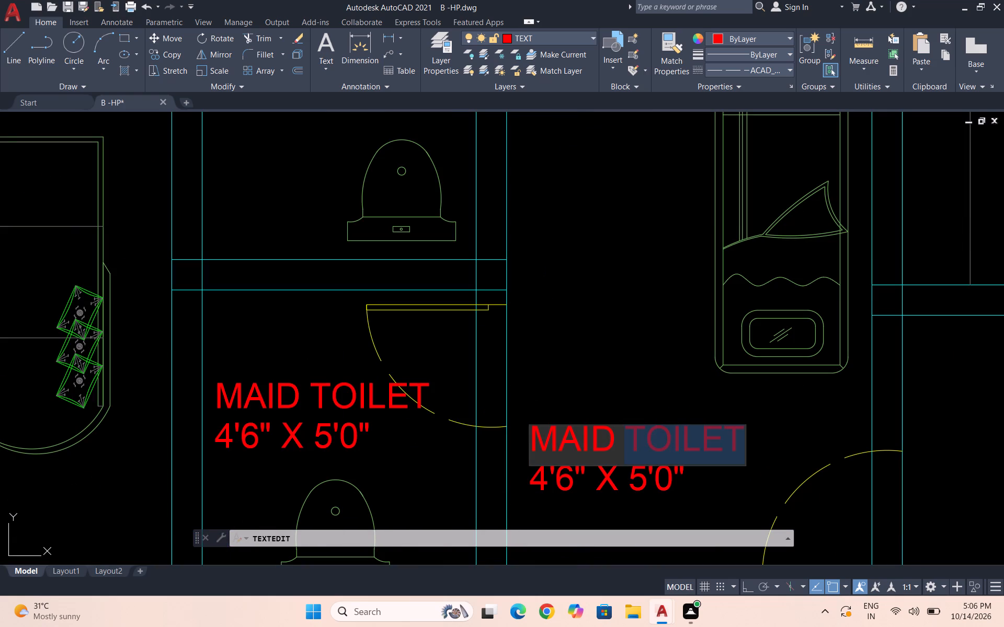
{"action": "left_click_drag", "start_coordinate": [701, 446], "coordinate": [667, 446]}
{"action": "type", "text": "ROOM"}
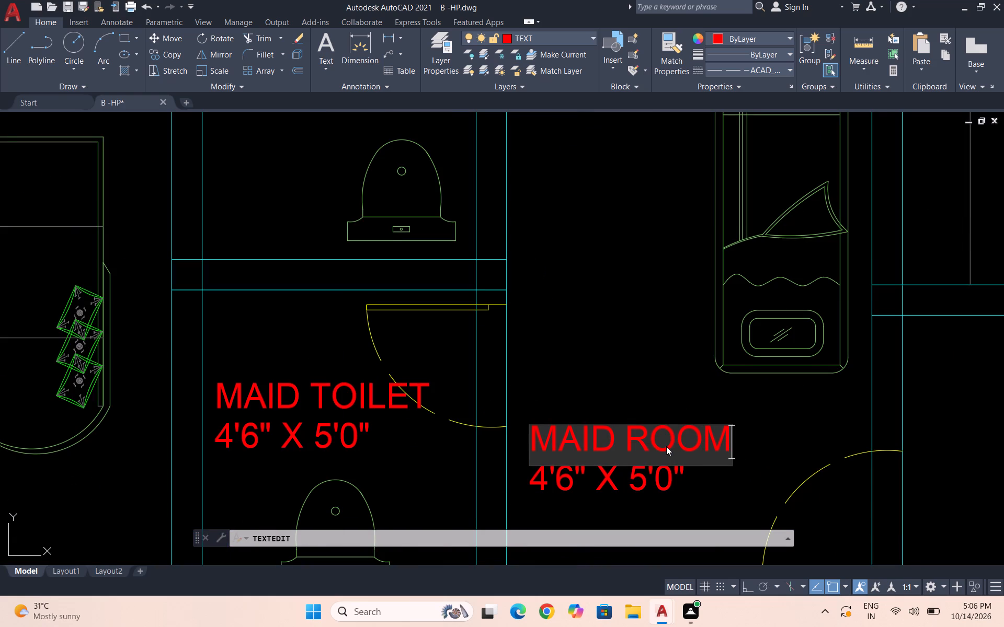
{"action": "left_click", "coordinate": [697, 507]}
Change the size line under MAID ROOM to read 6'0" X 10'2".
{"action": "double_click", "coordinate": [572, 470]}
{"action": "scroll", "coordinate": [582, 456], "scroll_direction": "down", "scroll_amount": 1}
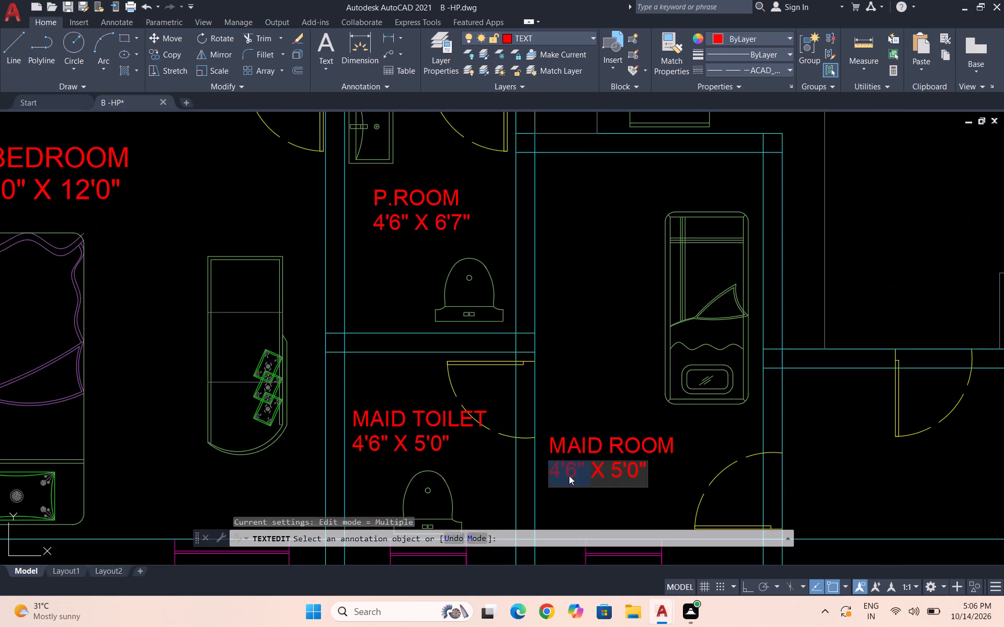
{"action": "scroll", "coordinate": [569, 475], "scroll_direction": "up", "scroll_amount": 3}
{"action": "left_click", "coordinate": [539, 446]}
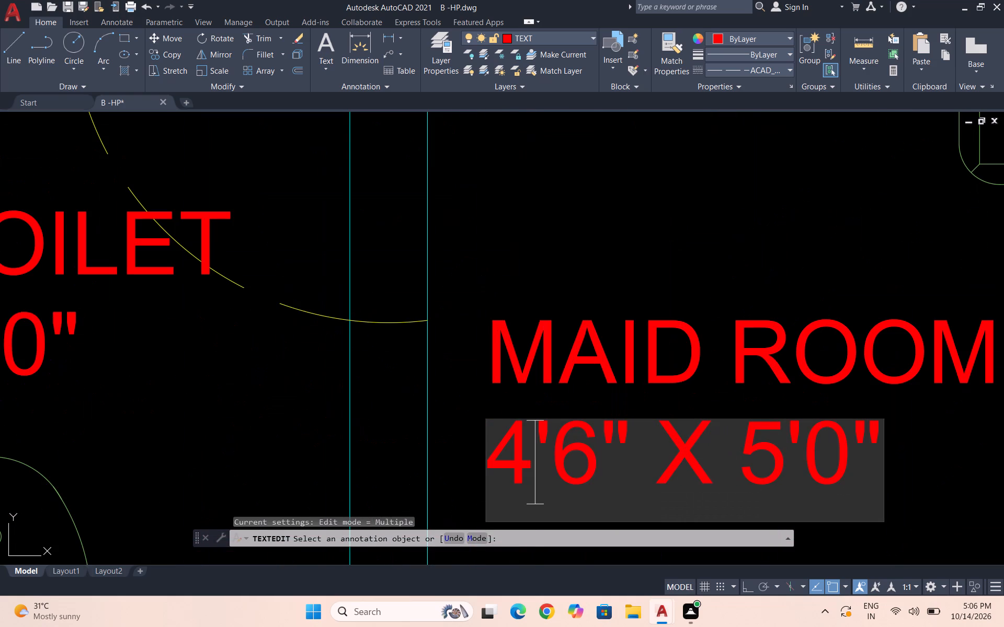
{"action": "key", "text": "BackSpace"}
{"action": "key", "text": "6"}
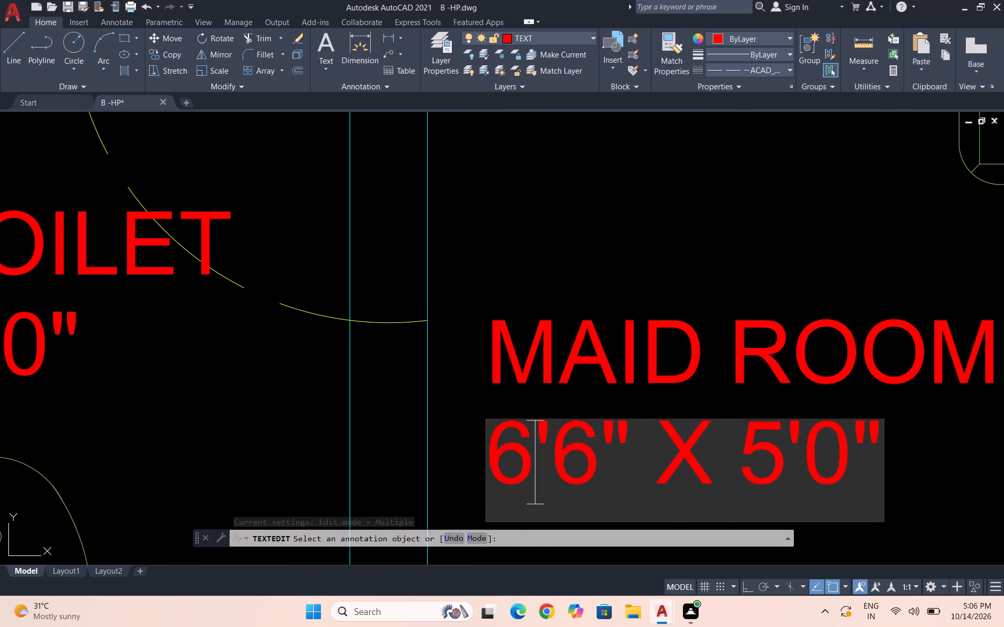
{"action": "key", "text": "Right"}
{"action": "key", "text": "Right"}
{"action": "key", "text": "BackSpace"}
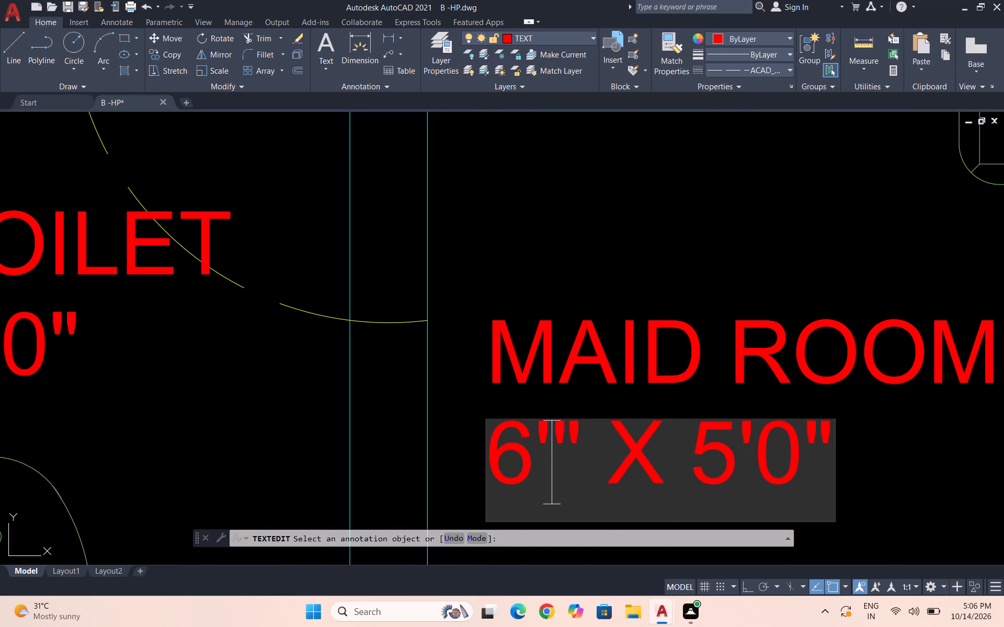
{"action": "key", "text": "0"}
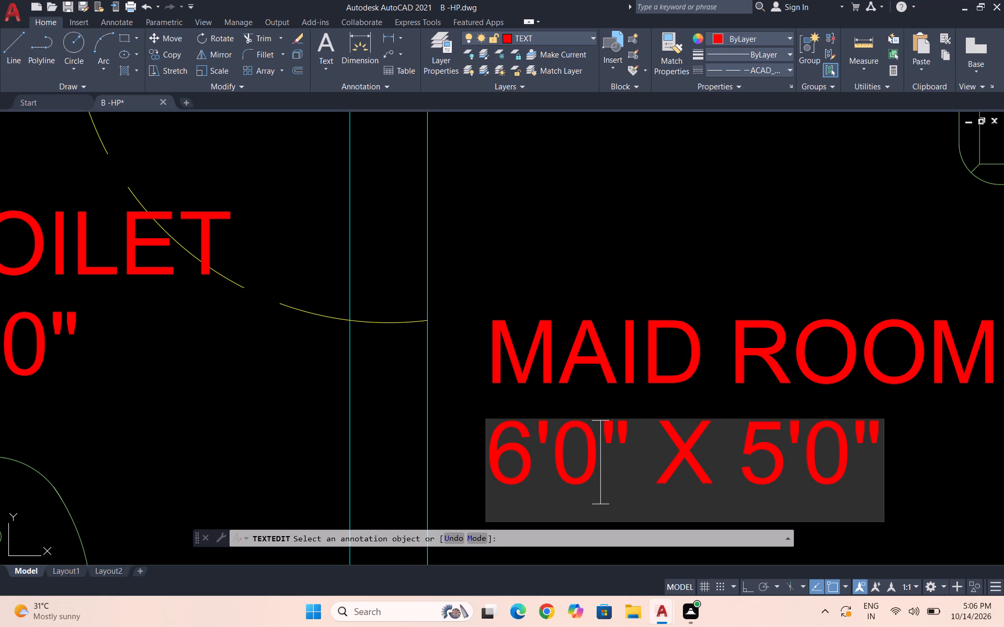
{"action": "left_click", "coordinate": [770, 442]}
{"action": "key", "text": "BackSpace"}
{"action": "type", "text": "10"}
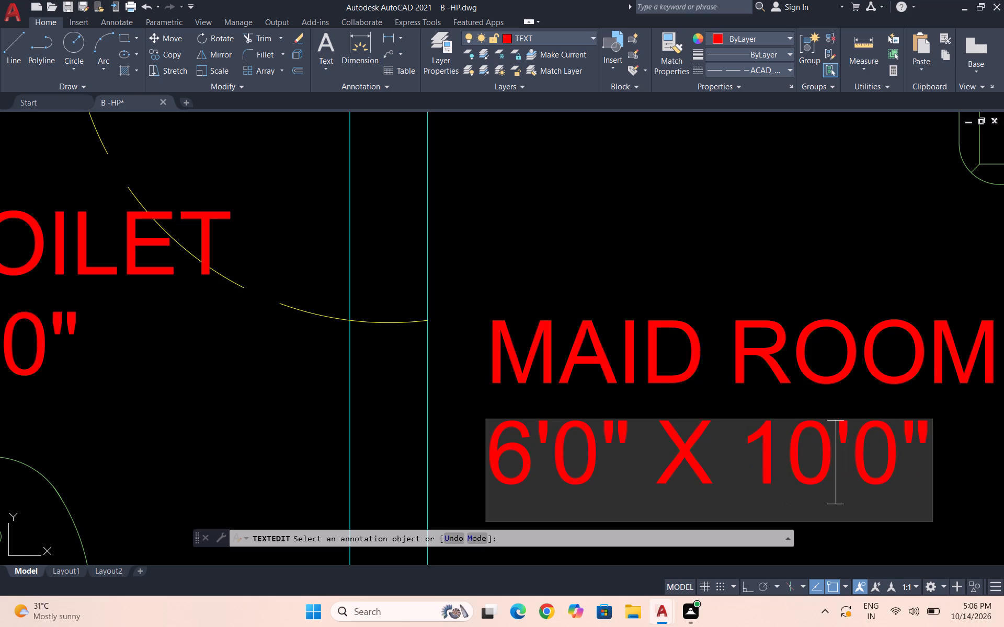
{"action": "left_click", "coordinate": [901, 449]}
{"action": "key", "text": "BackSpace"}
{"action": "key", "text": "2"}
{"action": "scroll", "coordinate": [893, 468], "scroll_direction": "up", "scroll_amount": 1}
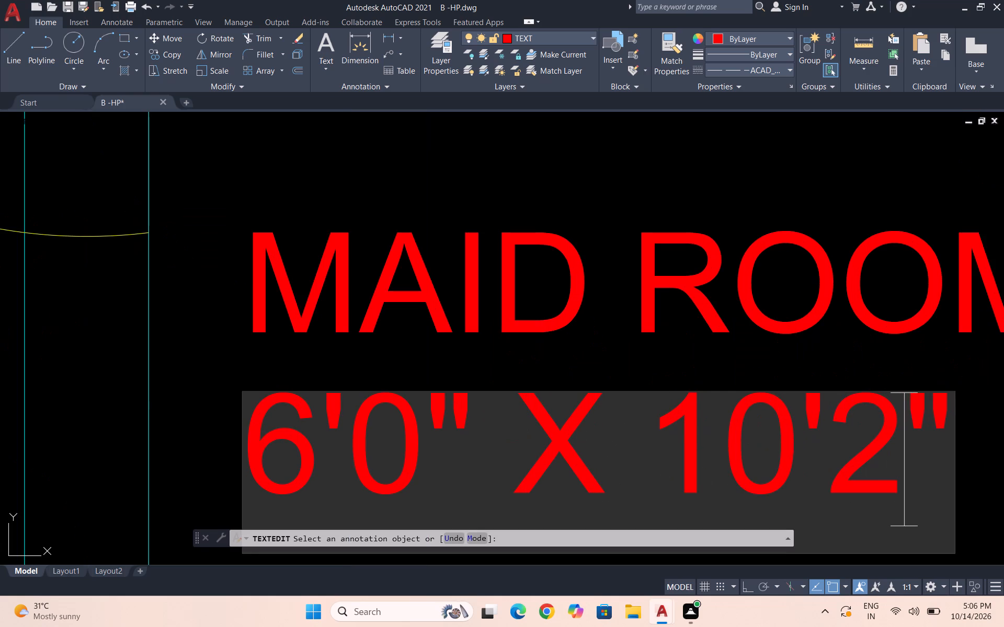
{"action": "scroll", "coordinate": [783, 486], "scroll_direction": "down", "scroll_amount": 2}
{"action": "left_click", "coordinate": [921, 494]}
{"action": "key", "text": "Escape"}
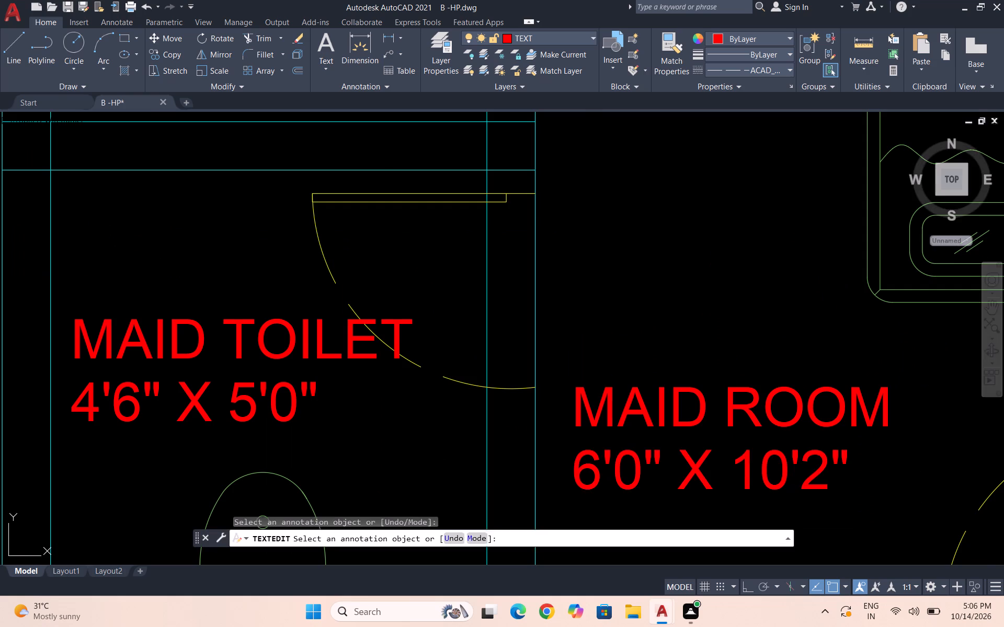
Copy both lines of the MAID ROOM label into the room with the washing machine, below its door swing.
{"action": "scroll", "coordinate": [770, 467], "scroll_direction": "down", "scroll_amount": 4}
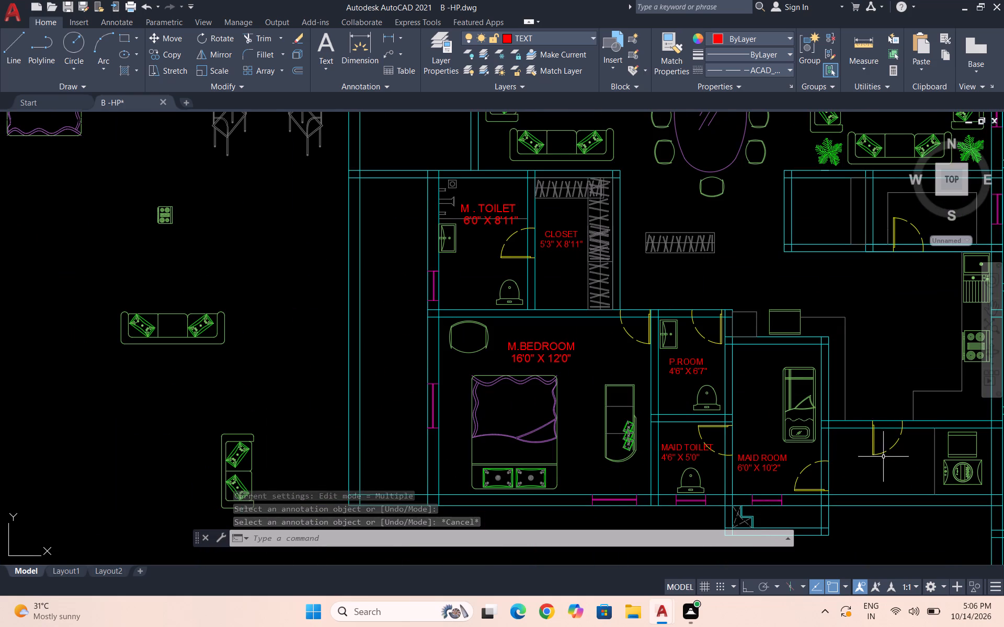
{"action": "left_click", "coordinate": [999, 309]}
{"action": "left_click_drag", "start_coordinate": [795, 477], "coordinate": [792, 476]}
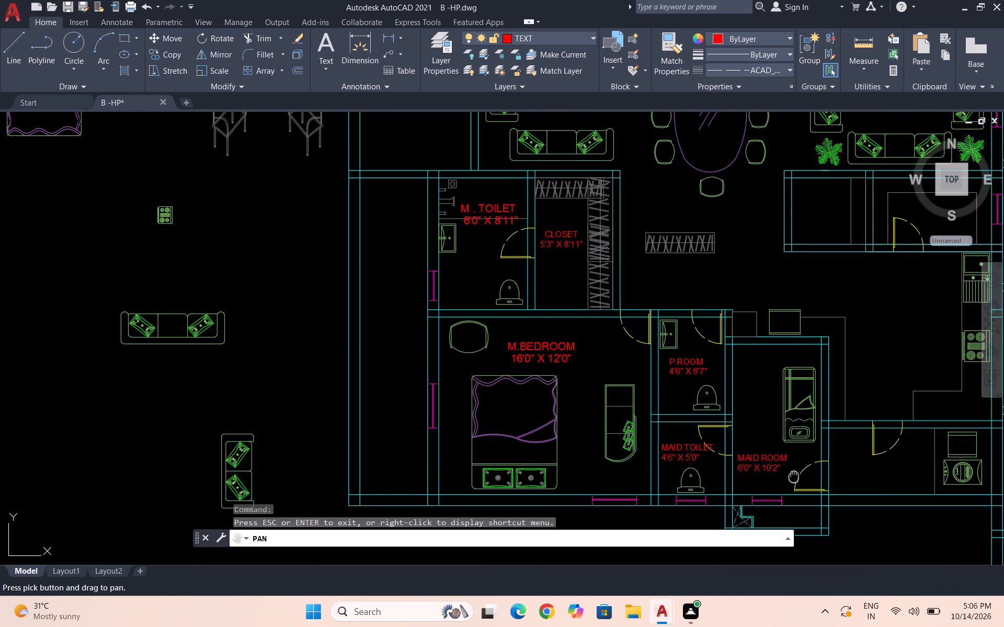
{"action": "left_click_drag", "start_coordinate": [792, 476], "coordinate": [508, 433]}
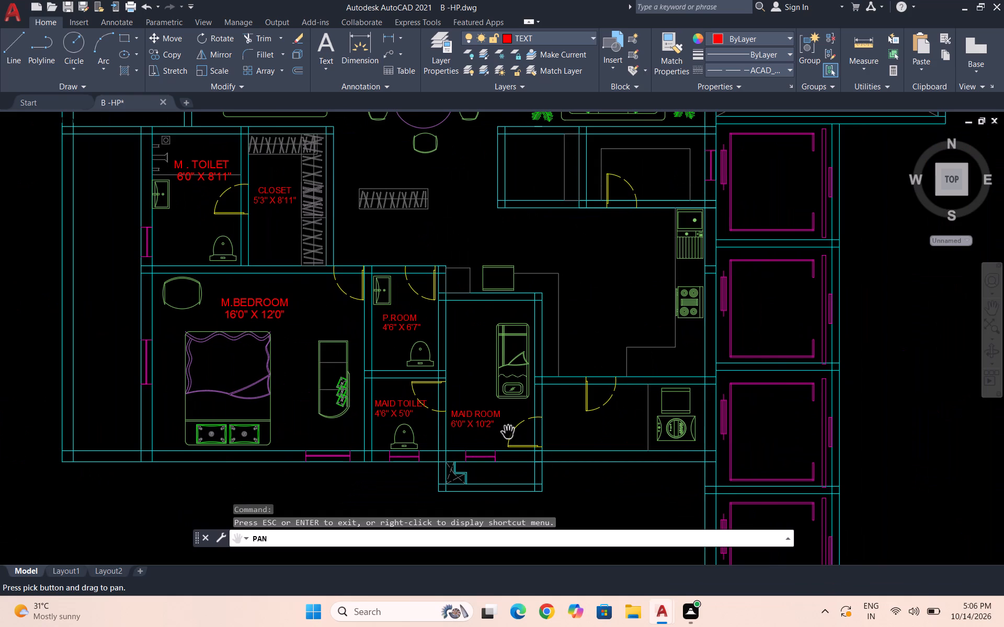
{"action": "key", "text": "Escape"}
{"action": "scroll", "coordinate": [465, 420], "scroll_direction": "up", "scroll_amount": 2}
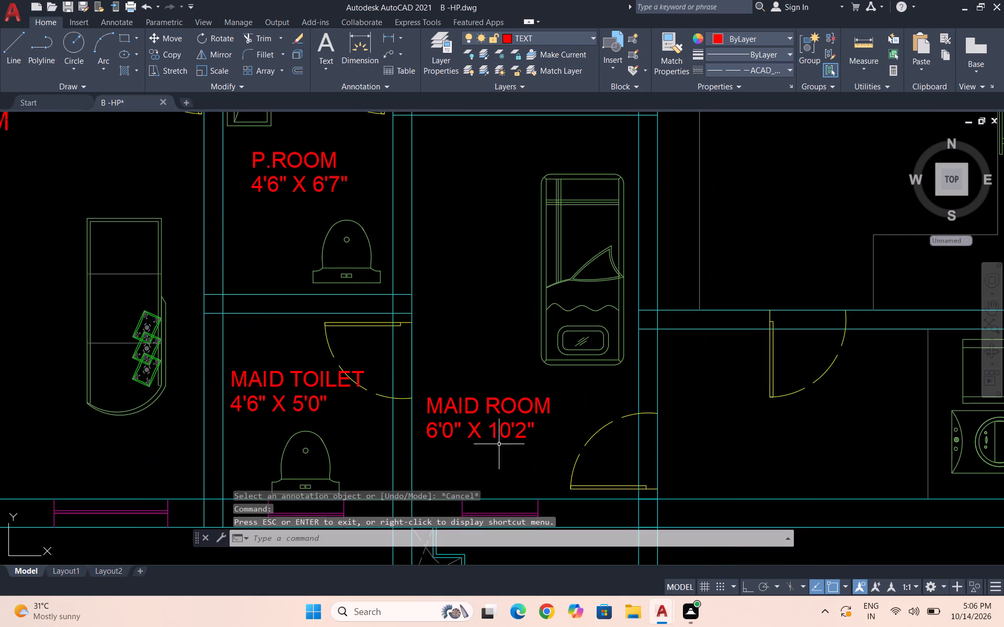
{"action": "left_click_drag", "start_coordinate": [505, 444], "coordinate": [493, 435]}
{"action": "left_click", "coordinate": [439, 392]}
{"action": "type", "text": "CO"}
{"action": "key", "text": "Return"}
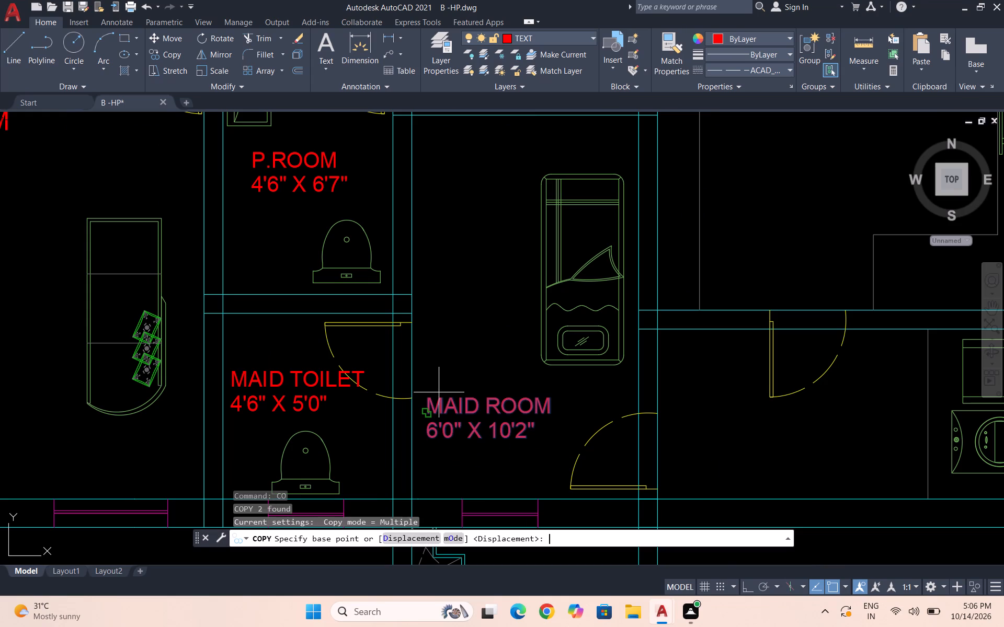
{"action": "left_click", "coordinate": [443, 407]}
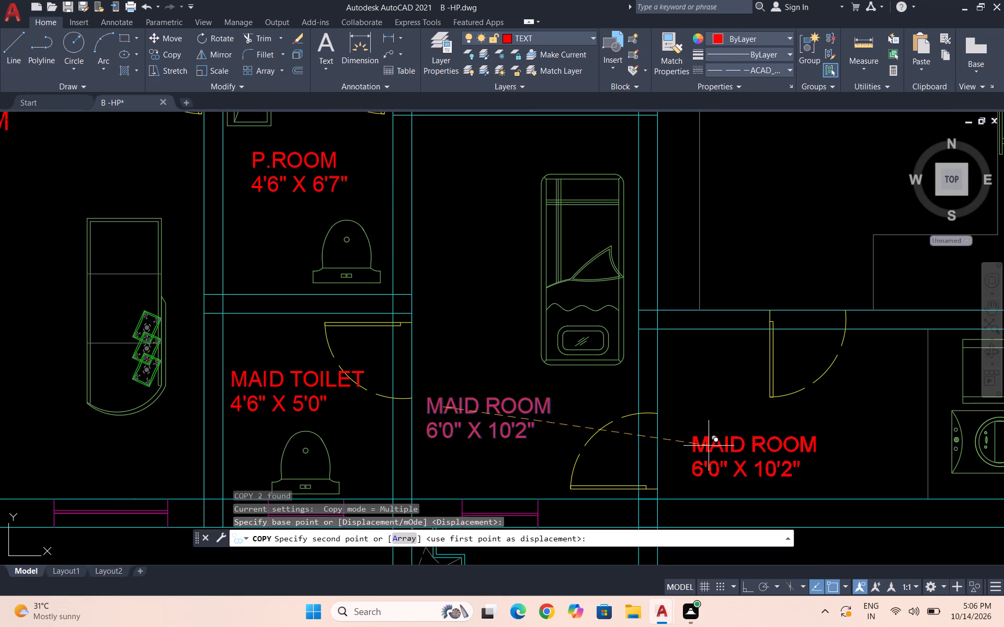
{"action": "scroll", "coordinate": [716, 438], "scroll_direction": "down", "scroll_amount": 1}
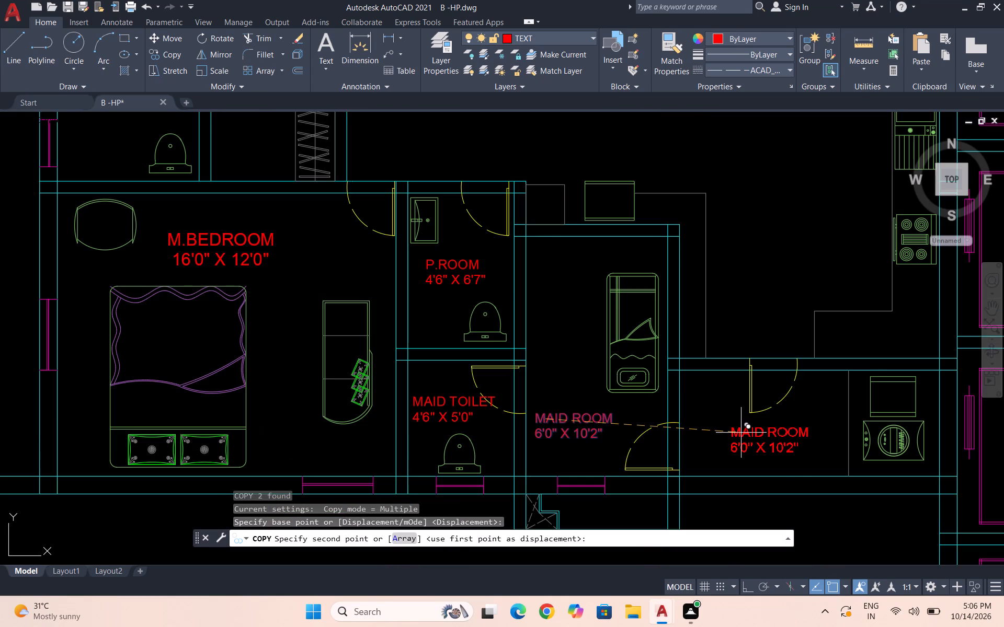
{"action": "left_click", "coordinate": [741, 433]}
{"action": "key", "text": "Escape"}
Change the copied room name in the washing machine room to UTILITY.
{"action": "scroll", "coordinate": [790, 462], "scroll_direction": "up", "scroll_amount": 3}
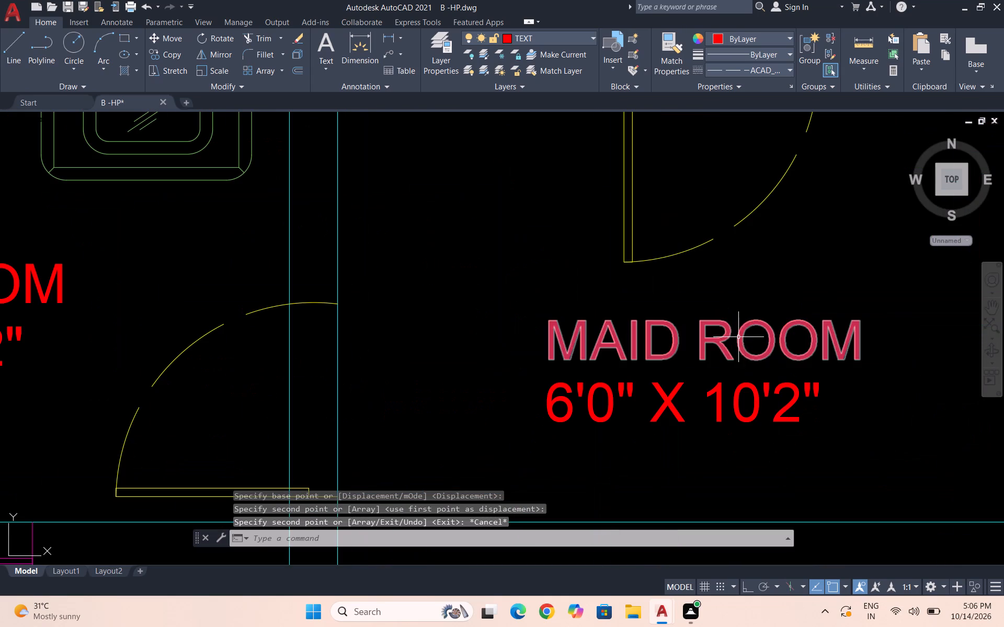
{"action": "double_click", "coordinate": [738, 336]}
{"action": "scroll", "coordinate": [733, 331], "scroll_direction": "down", "scroll_amount": 2}
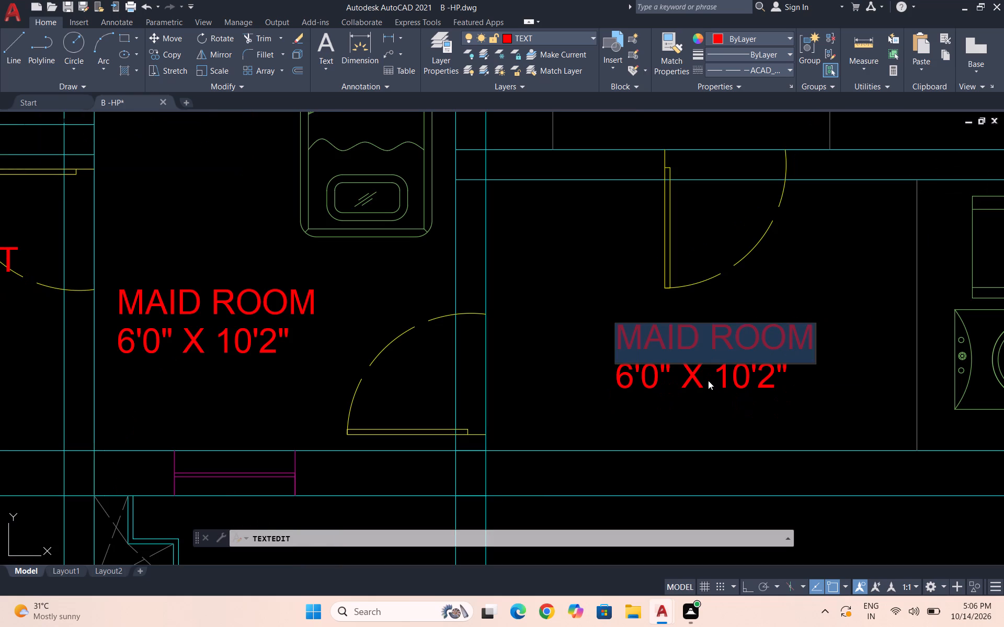
{"action": "type", "text": "UTILITY"}
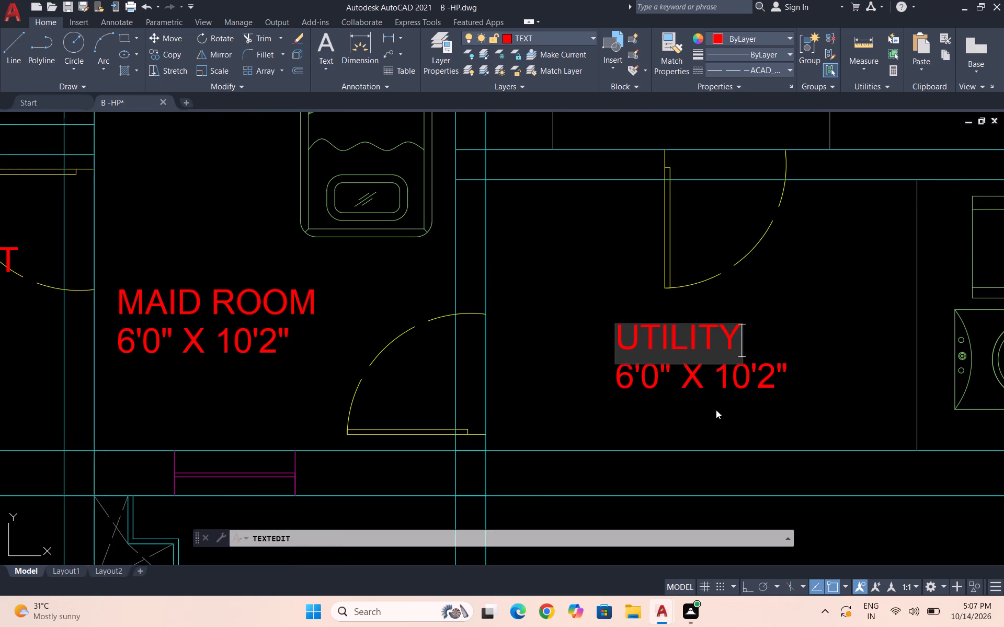
{"action": "left_click", "coordinate": [716, 410]}
Change the size line under UTILITY to read 10'0" X 5'0".
{"action": "double_click", "coordinate": [640, 366]}
{"action": "left_click", "coordinate": [631, 371]}
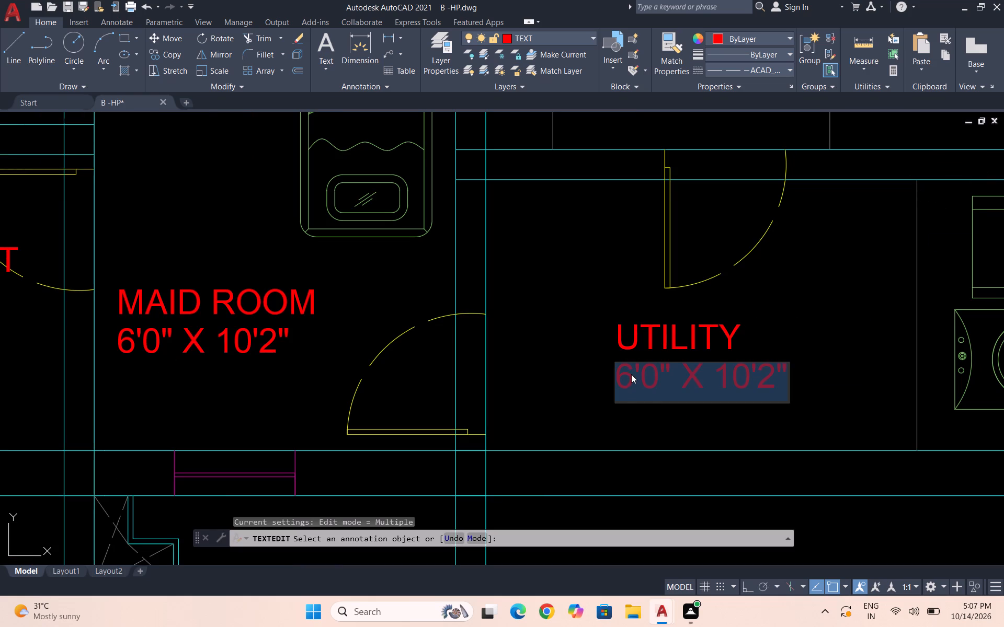
{"action": "left_click", "coordinate": [631, 375]}
{"action": "key", "text": "BackSpace"}
{"action": "type", "text": "10"}
{"action": "left_click", "coordinate": [771, 381]}
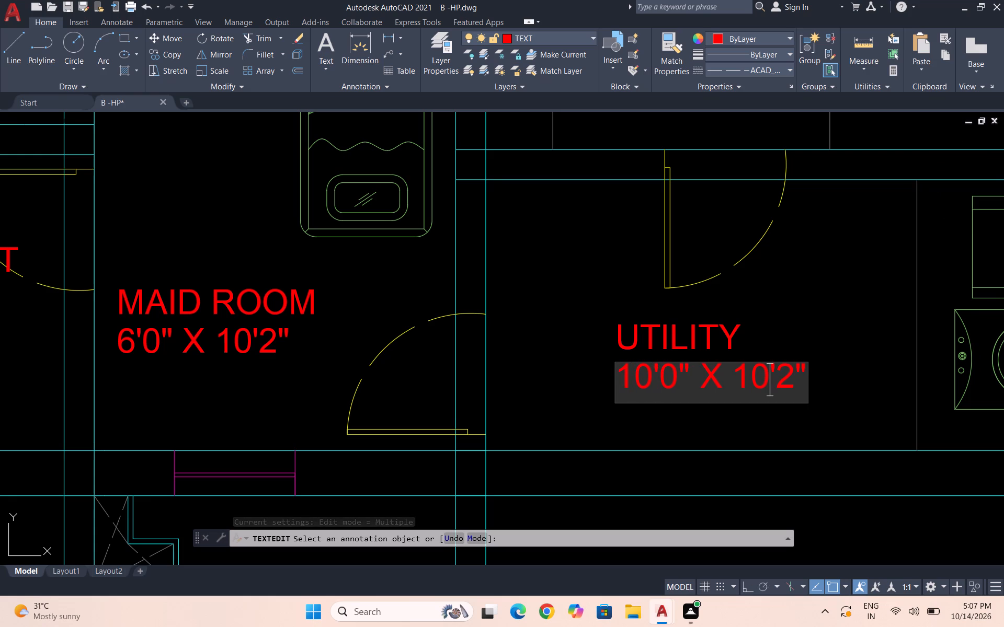
{"action": "key", "text": "BackSpace"}
{"action": "key", "text": "BackSpace"}
{"action": "key", "text": "5"}
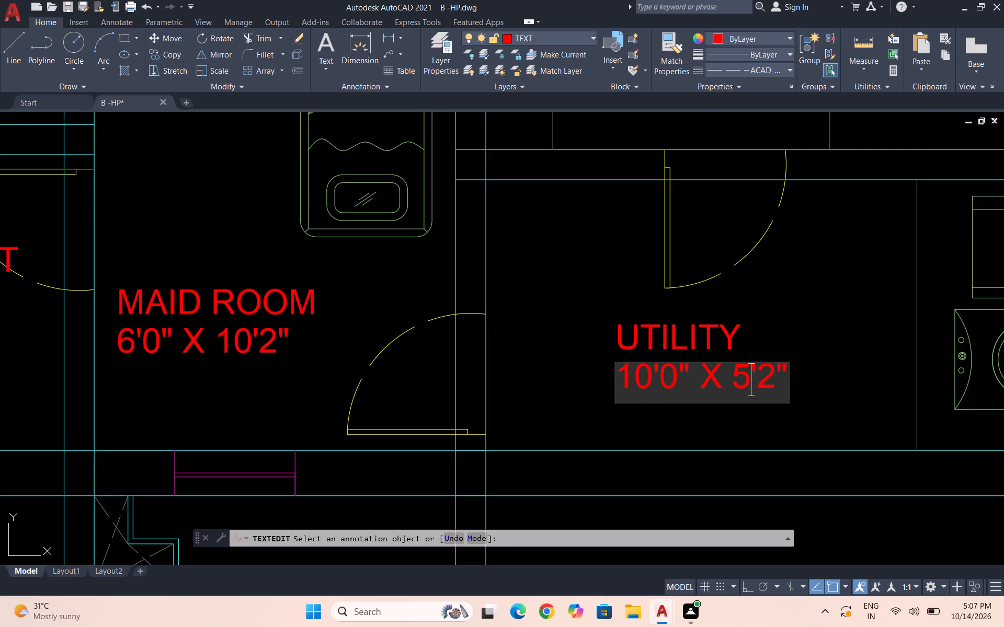
{"action": "left_click", "coordinate": [777, 385]}
{"action": "key", "text": "BackSpace"}
{"action": "key", "text": "0"}
{"action": "left_click", "coordinate": [809, 396]}
{"action": "scroll", "coordinate": [678, 362], "scroll_direction": "down", "scroll_amount": 3}
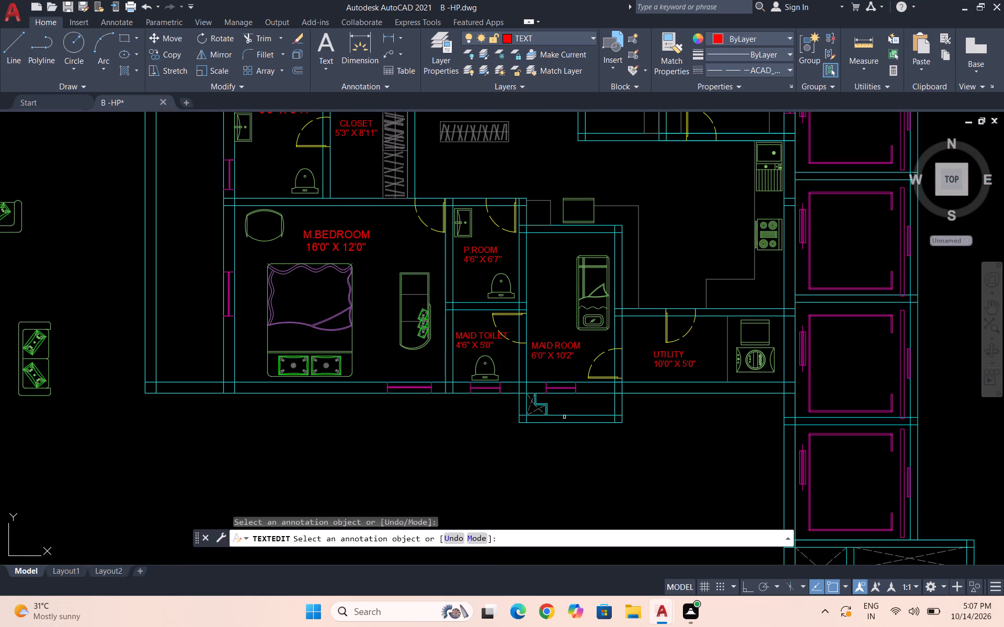
{"action": "scroll", "coordinate": [594, 461], "scroll_direction": "down", "scroll_amount": 1}
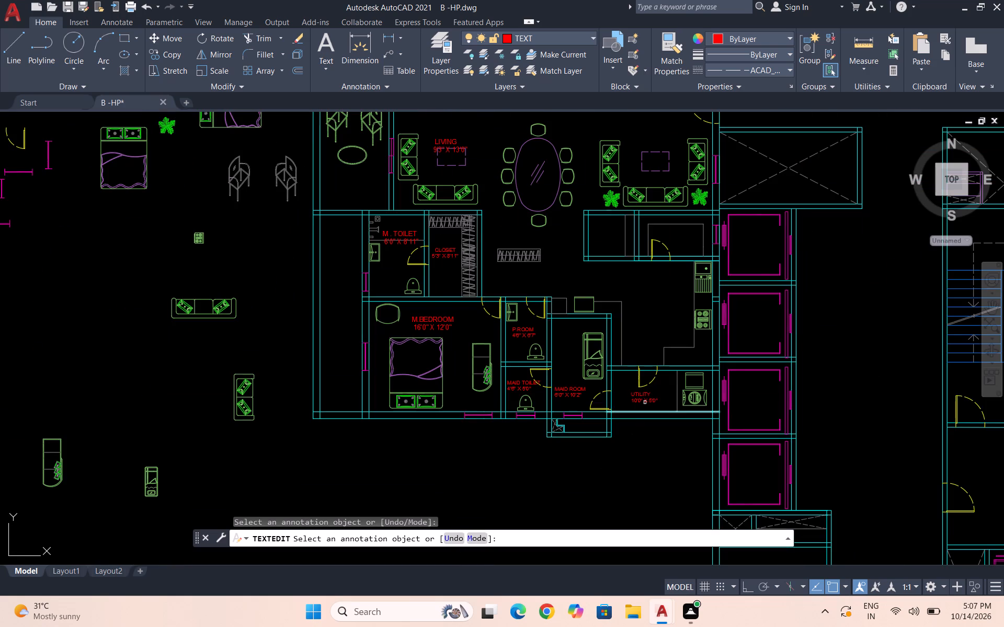
{"action": "scroll", "coordinate": [647, 396], "scroll_direction": "up", "scroll_amount": 3}
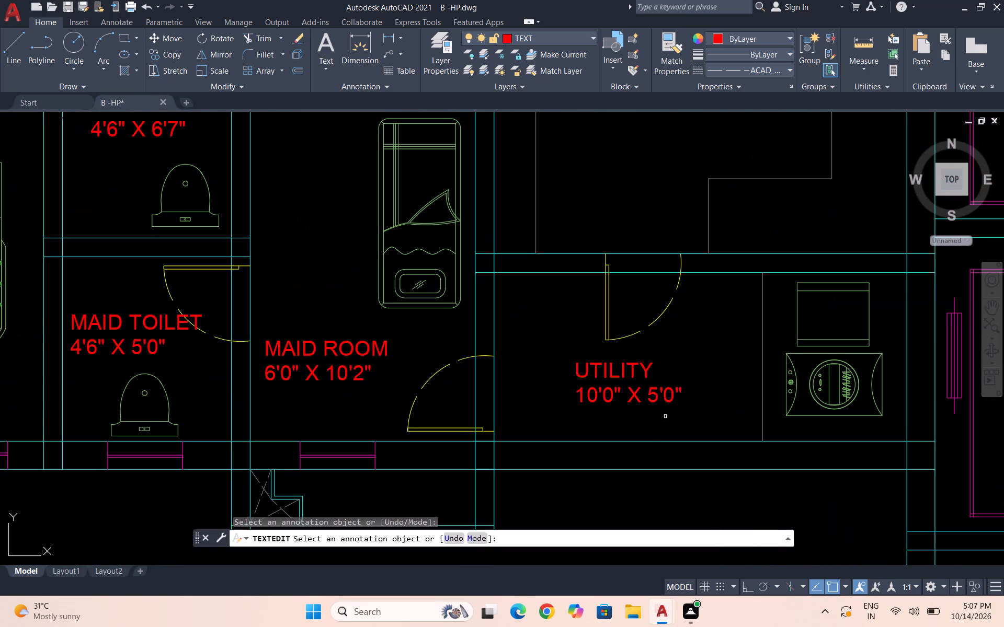
{"action": "key", "text": "Escape"}
Copy both lines of the UTILITY label into the open counter area beside the stove, above the utility room.
{"action": "left_click", "coordinate": [666, 416]}
{"action": "left_click", "coordinate": [588, 370]}
{"action": "type", "text": "CO"}
{"action": "key", "text": "Return"}
{"action": "left_click", "coordinate": [612, 383]}
{"action": "scroll", "coordinate": [603, 410], "scroll_direction": "down", "scroll_amount": 1}
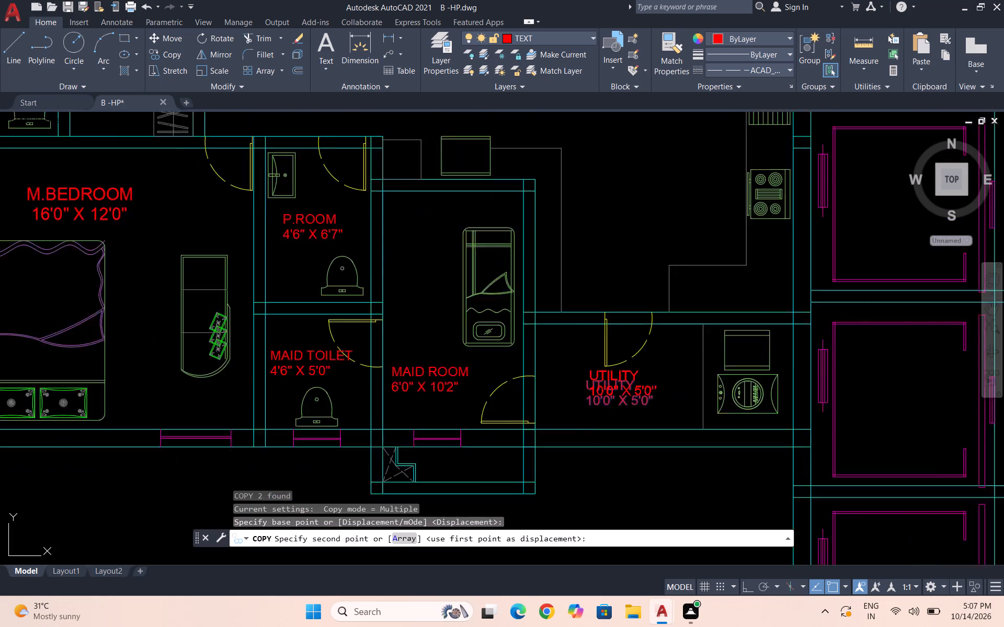
{"action": "scroll", "coordinate": [601, 414], "scroll_direction": "down", "scroll_amount": 1}
{"action": "left_click", "coordinate": [619, 276]}
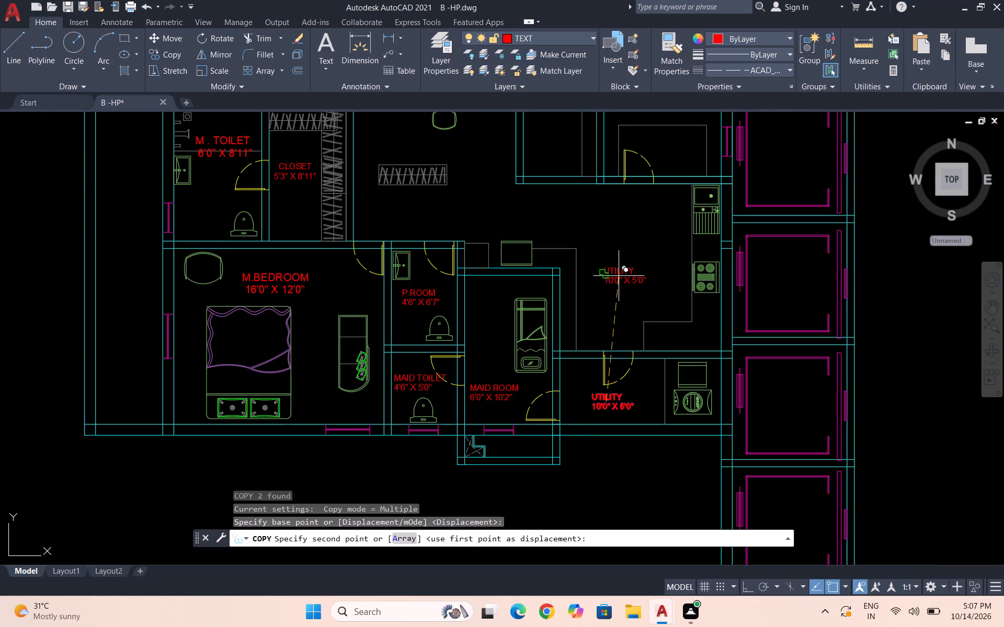
{"action": "scroll", "coordinate": [619, 296], "scroll_direction": "up", "scroll_amount": 3}
{"action": "key", "text": "Escape"}
Change the copied room name beside the stove to KITCHEN.
{"action": "double_click", "coordinate": [610, 190]}
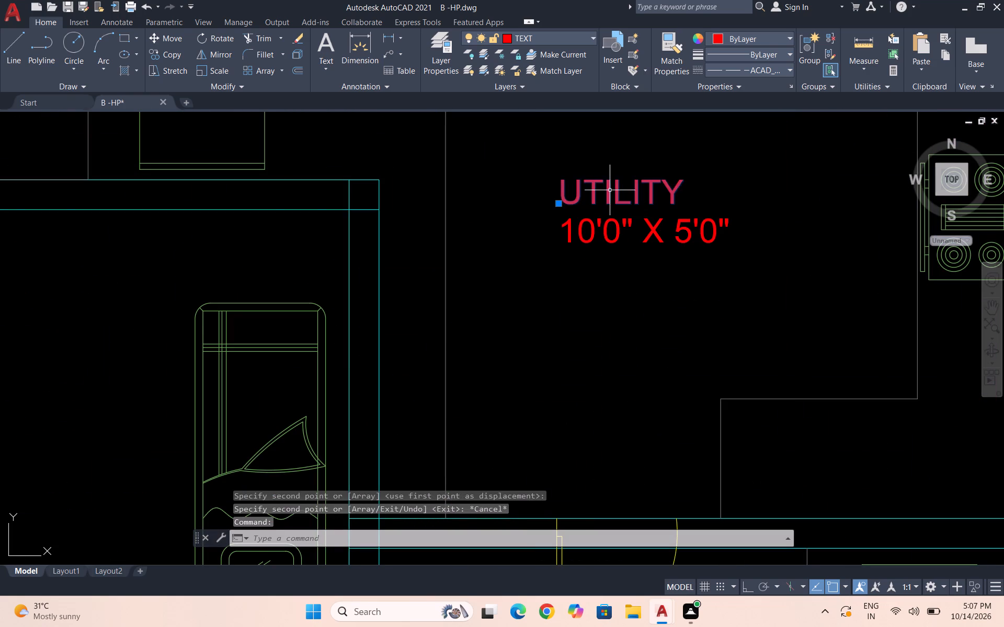
{"action": "type", "text": "KITCHEN"}
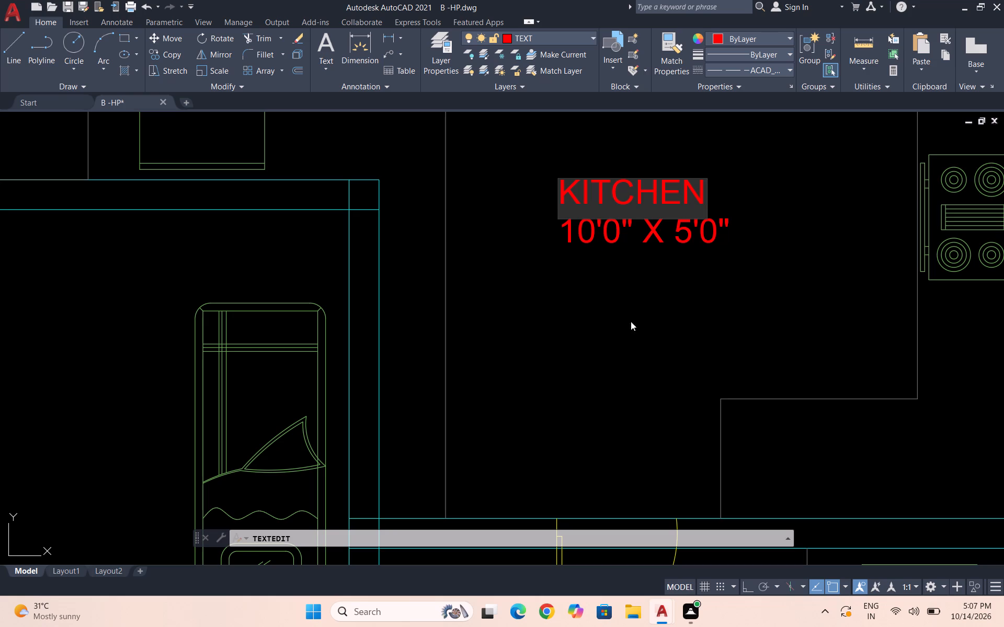
{"action": "left_click", "coordinate": [626, 310]}
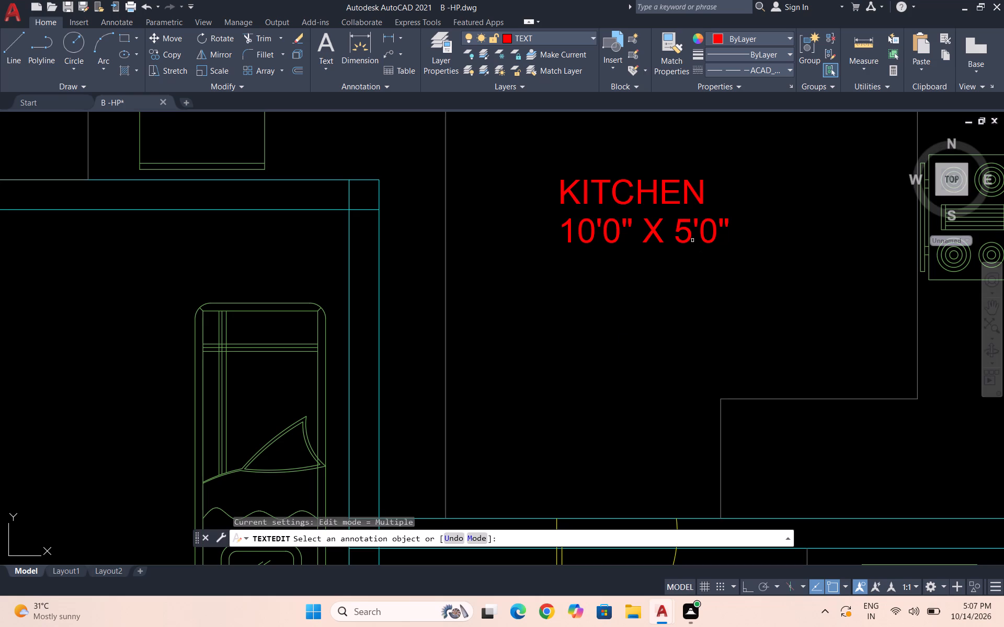
Change the size line under KITCHEN to read 10'0" X 11'5".
{"action": "triple_click", "coordinate": [689, 236]}
{"action": "left_click", "coordinate": [688, 234]}
{"action": "left_click", "coordinate": [690, 235]}
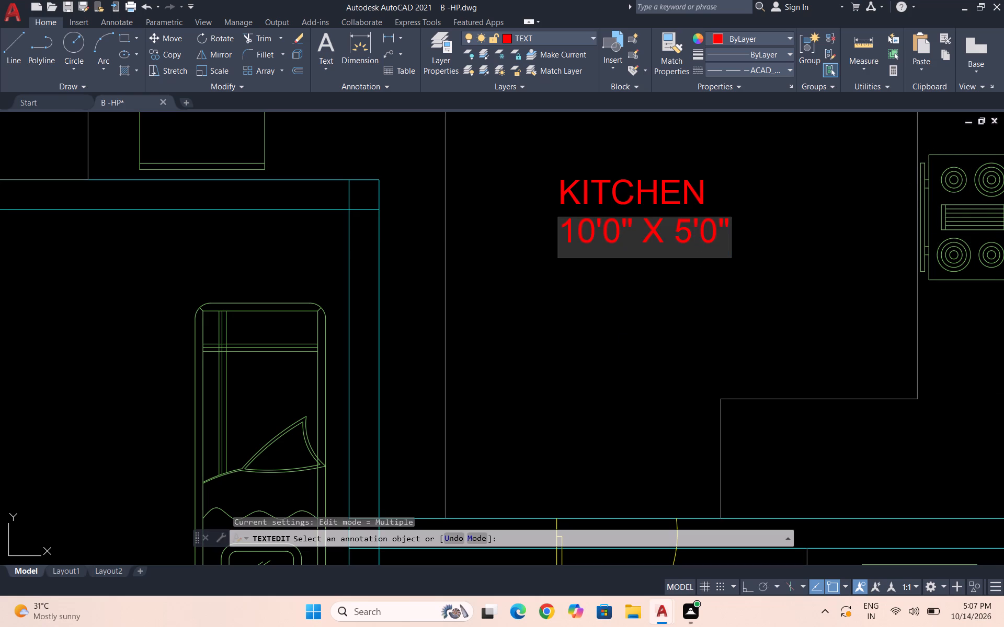
{"action": "key", "text": "BackSpace"}
{"action": "type", "text": "11"}
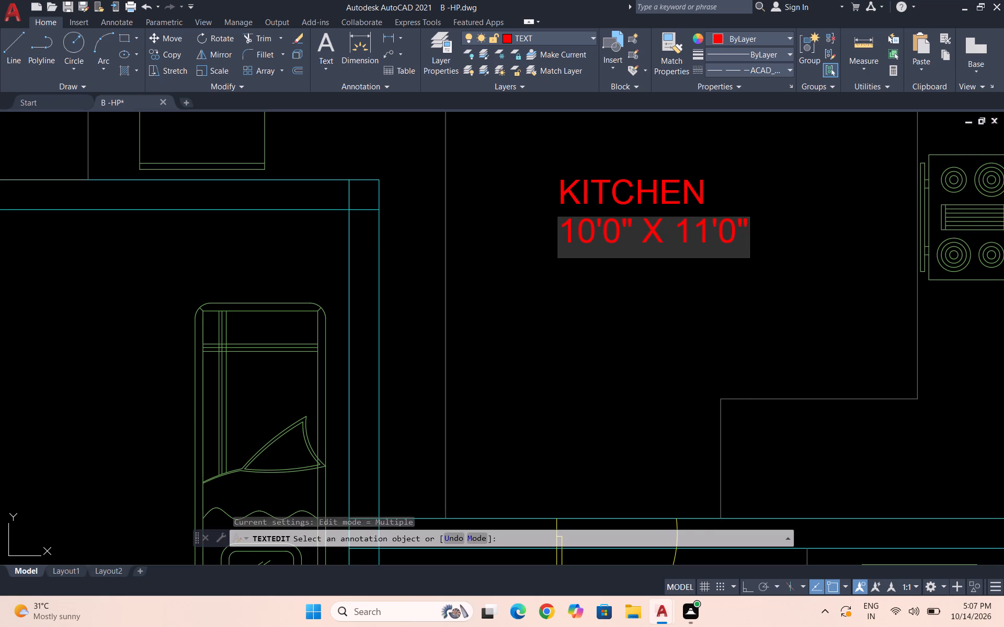
{"action": "left_click", "coordinate": [738, 231]}
{"action": "key", "text": "BackSpace"}
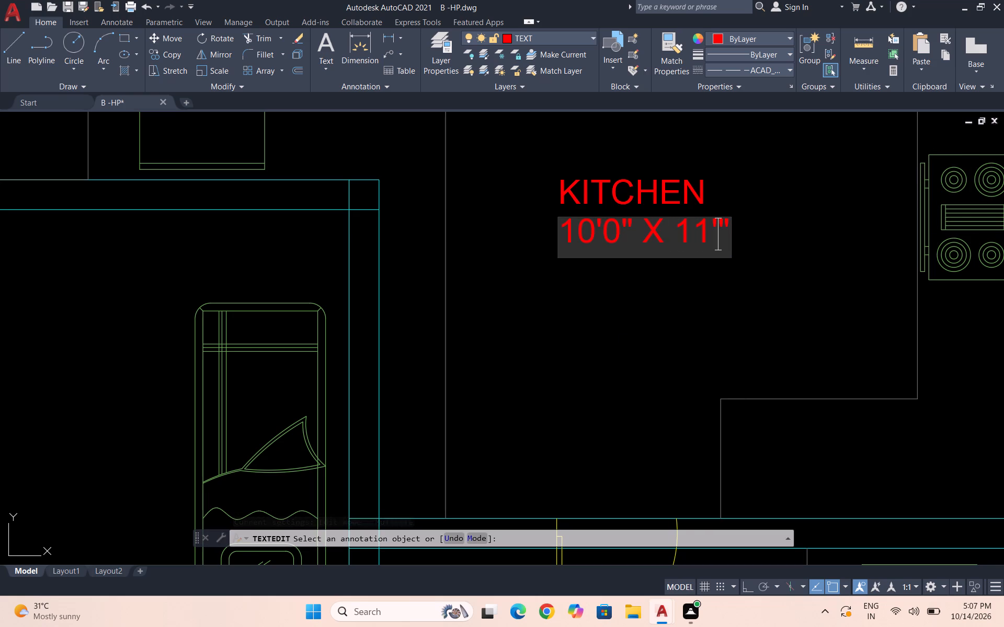
{"action": "key", "text": "5"}
{"action": "left_click", "coordinate": [669, 323]}
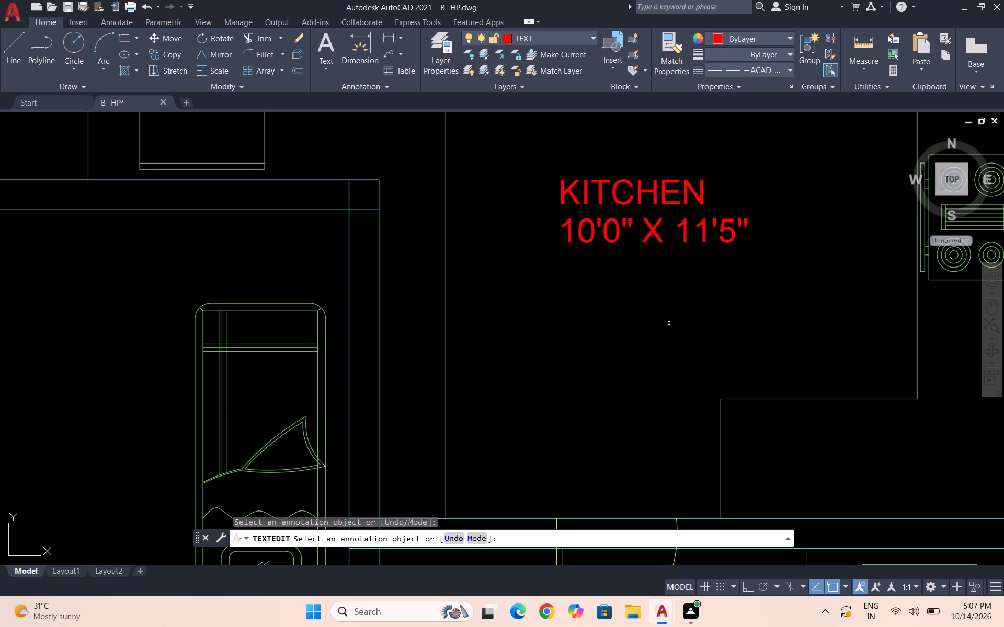
Indent the KITCHEN name by one leading space to centre it over its size line.
{"action": "double_click", "coordinate": [626, 181]}
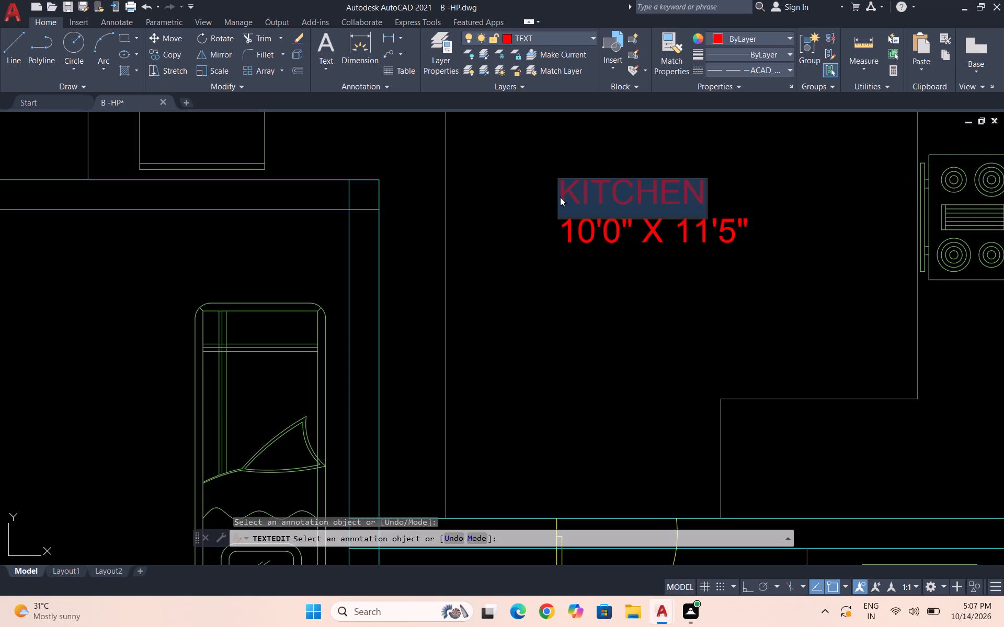
{"action": "left_click", "coordinate": [561, 195]}
{"action": "key", "text": "space"}
{"action": "left_click", "coordinate": [613, 278]}
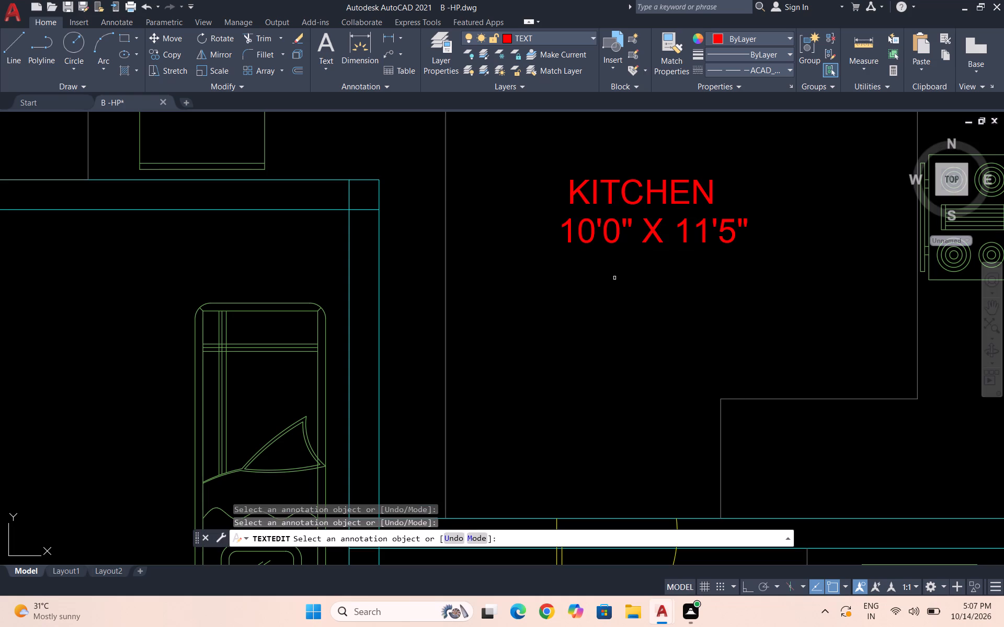
{"action": "scroll", "coordinate": [595, 282], "scroll_direction": "down", "scroll_amount": 1}
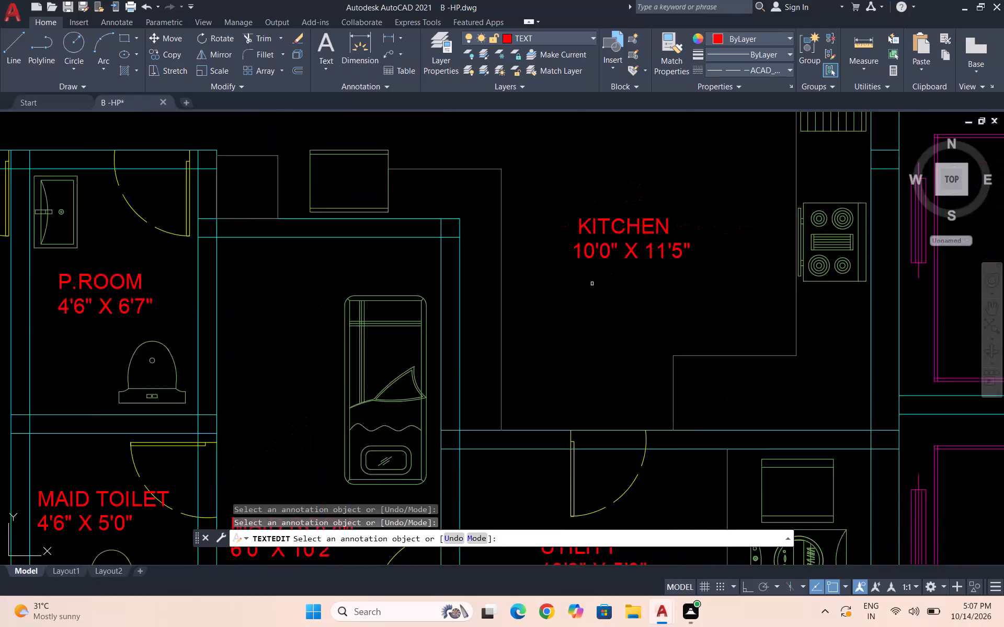
{"action": "scroll", "coordinate": [591, 284], "scroll_direction": "down", "scroll_amount": 2}
{"action": "key", "text": "Escape"}
Copy both lines of the KITCHEN label into the small room above the kitchen sink, beside its door swing.
{"action": "left_click", "coordinate": [628, 288]}
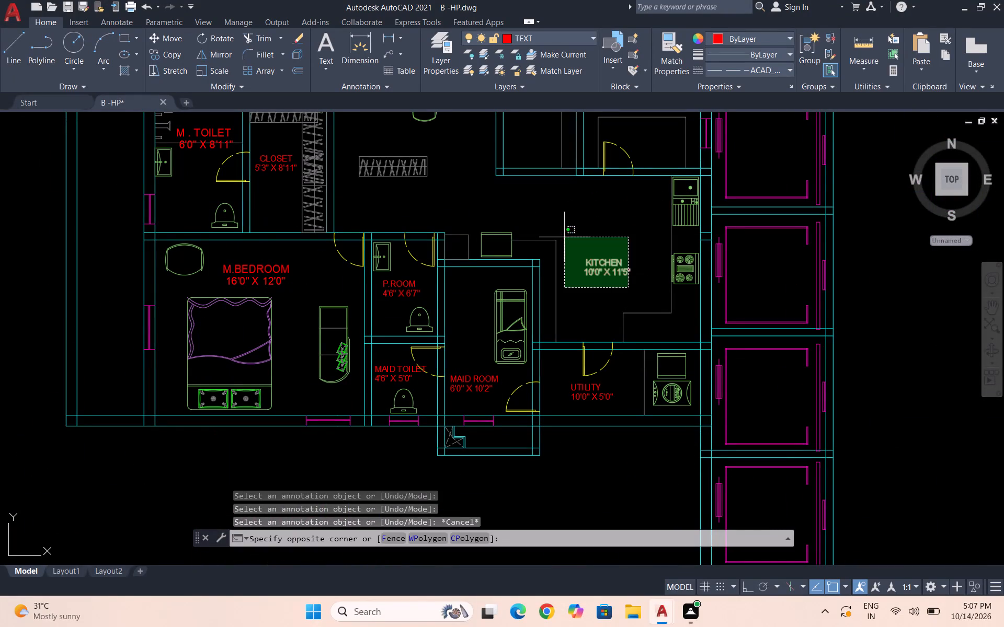
{"action": "left_click", "coordinate": [564, 237]}
{"action": "type", "text": "CO"}
{"action": "key", "text": "Return"}
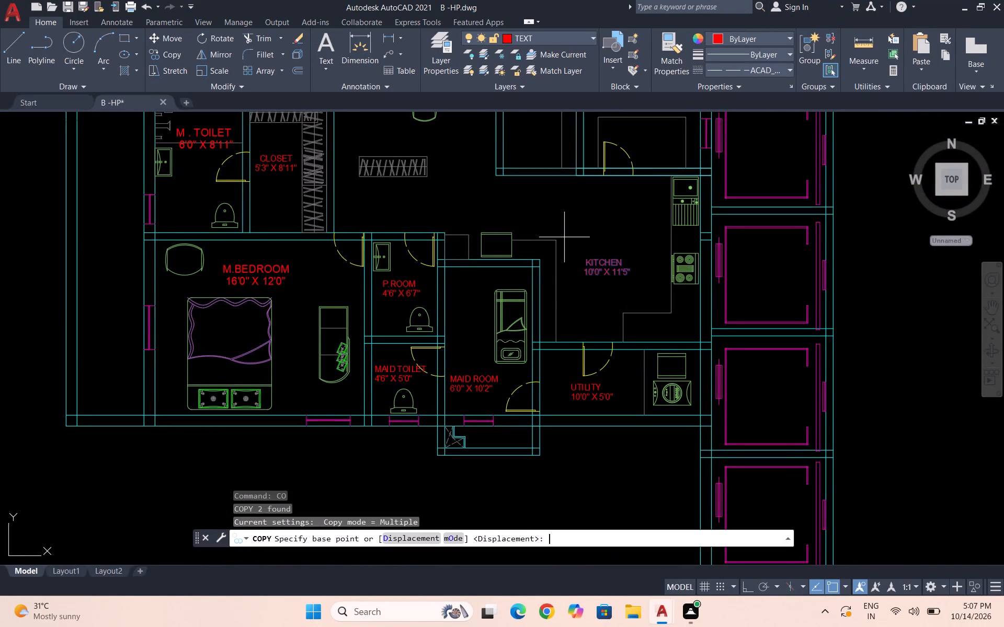
{"action": "left_click", "coordinate": [596, 276]}
{"action": "scroll", "coordinate": [564, 294], "scroll_direction": "down", "scroll_amount": 1}
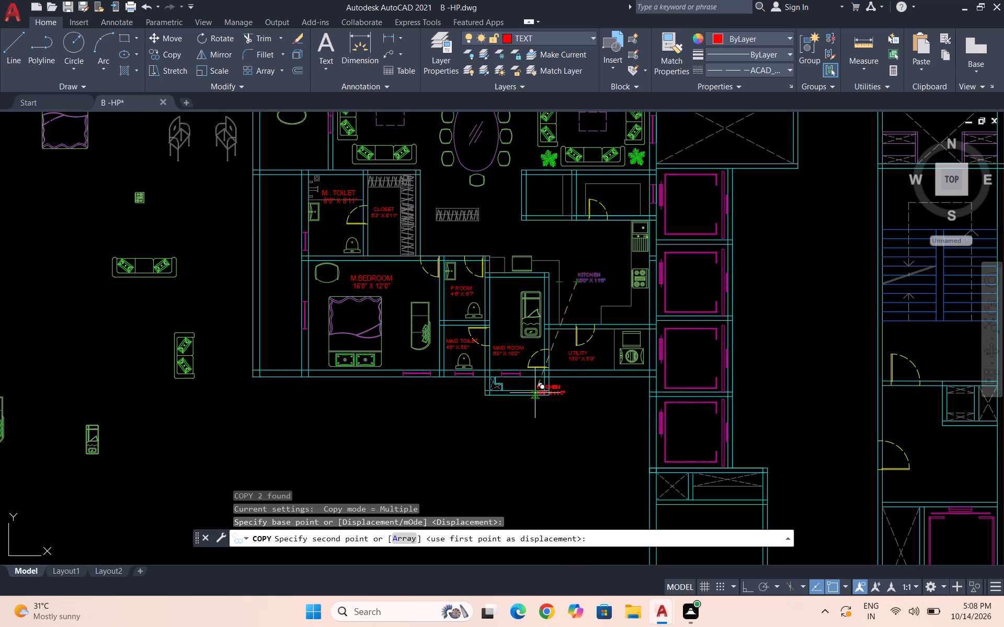
{"action": "scroll", "coordinate": [586, 287], "scroll_direction": "down", "scroll_amount": 2}
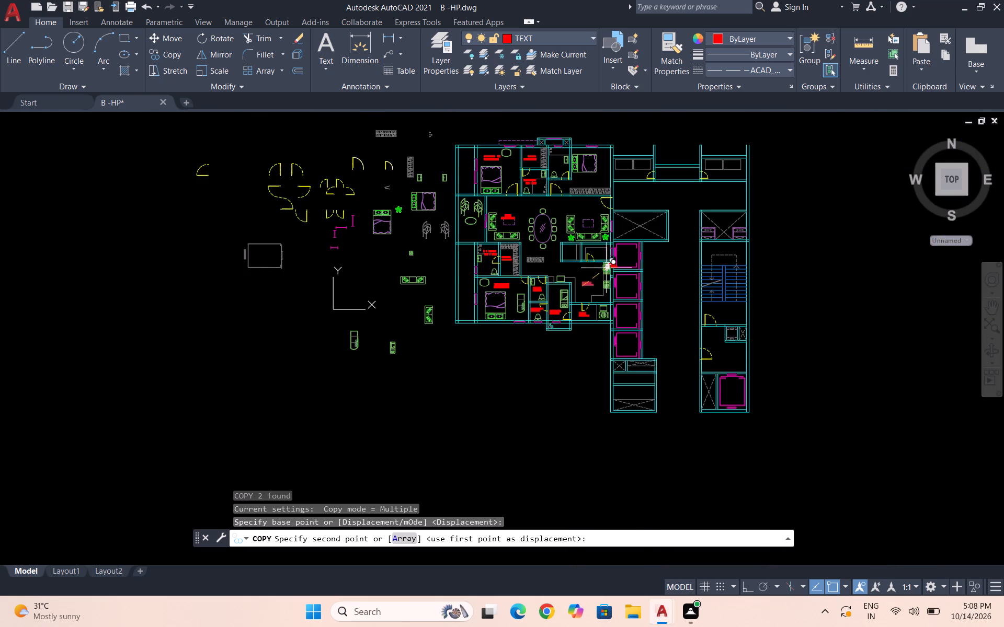
{"action": "scroll", "coordinate": [603, 260], "scroll_direction": "up", "scroll_amount": 3}
{"action": "scroll", "coordinate": [566, 235], "scroll_direction": "up", "scroll_amount": 3}
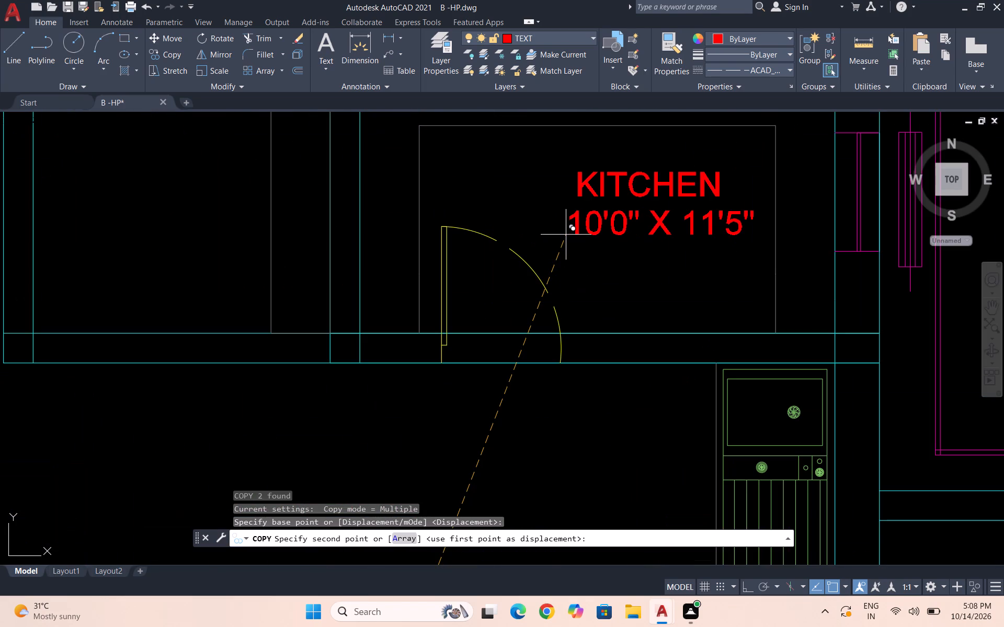
{"action": "left_click", "coordinate": [566, 235]}
{"action": "key", "text": "Escape"}
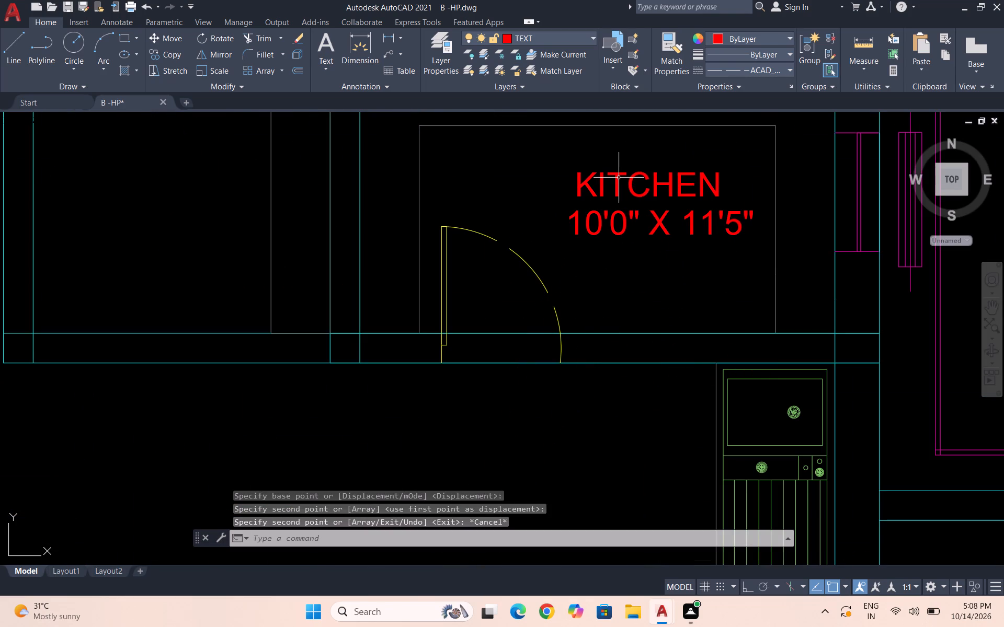
Change the copied name in the small room above the sink to STORE, indented by three leading spaces.
{"action": "left_click", "coordinate": [619, 178]}
{"action": "double_click", "coordinate": [619, 178]}
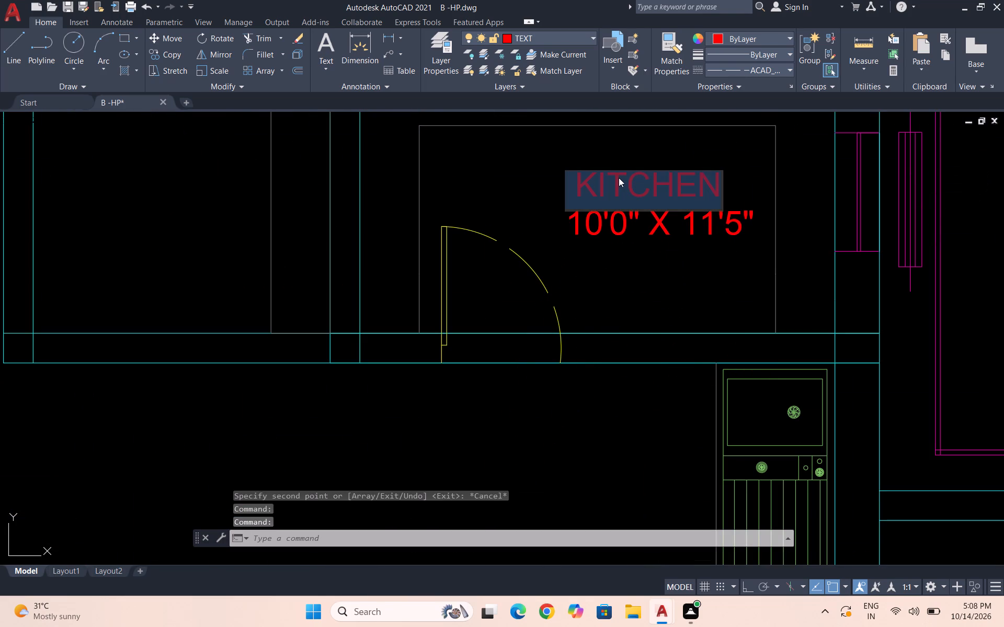
{"action": "type", "text": "STORE"}
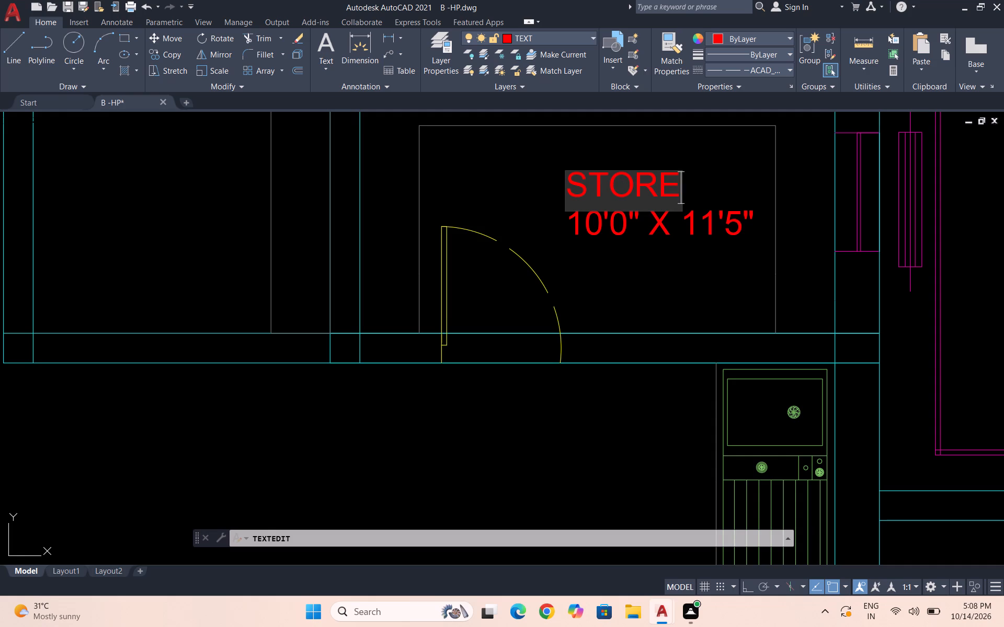
{"action": "left_click", "coordinate": [576, 196]}
{"action": "key", "text": "space"}
{"action": "key", "text": "space"}
{"action": "key", "text": "space"}
{"action": "left_click", "coordinate": [647, 234]}
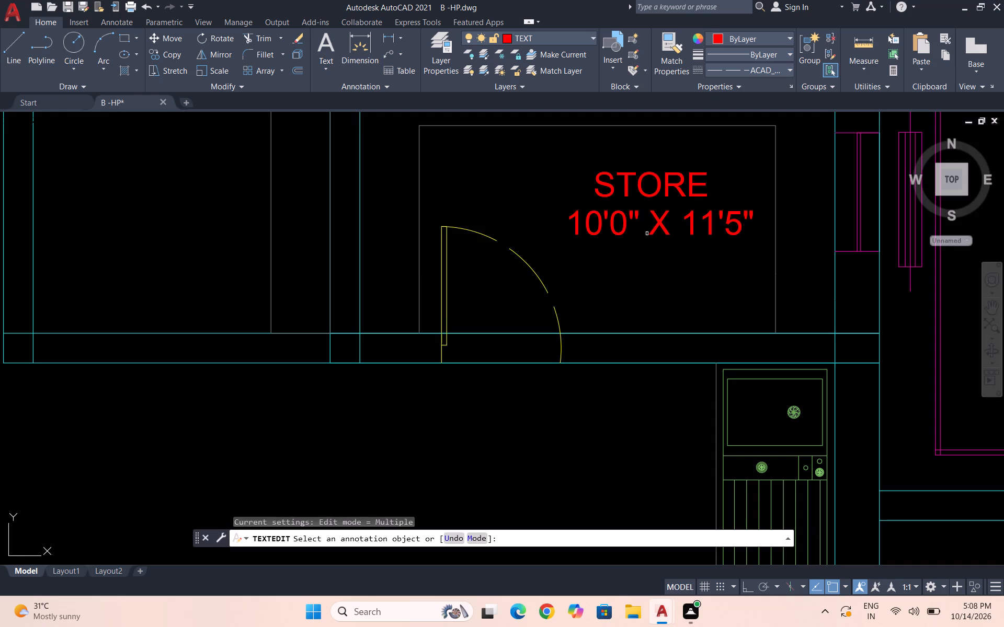
Change the size line under STORE to read 8'0" X 4'6".
{"action": "double_click", "coordinate": [626, 220]}
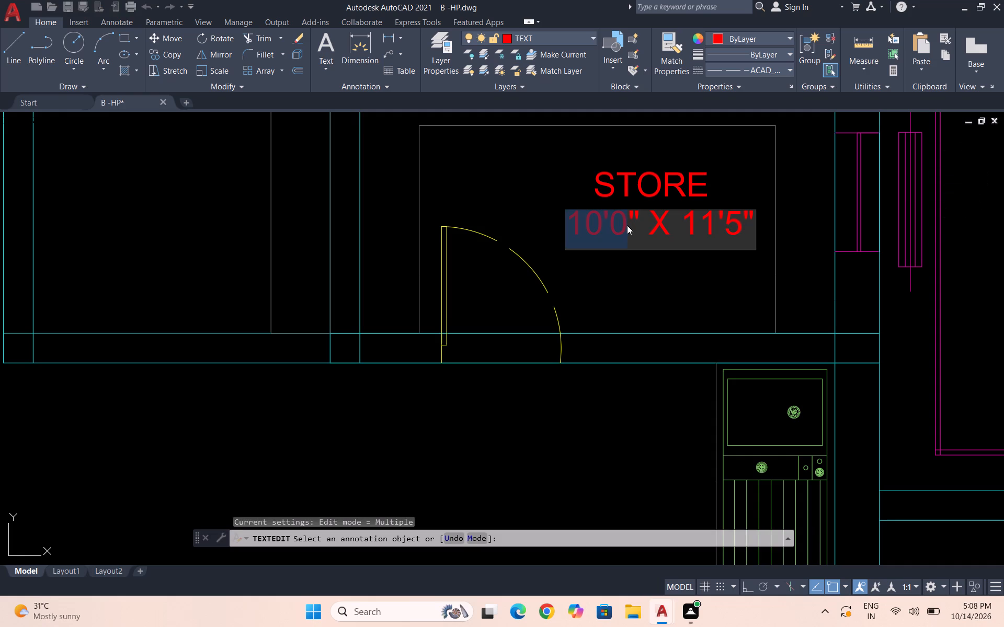
{"action": "left_click", "coordinate": [604, 220]}
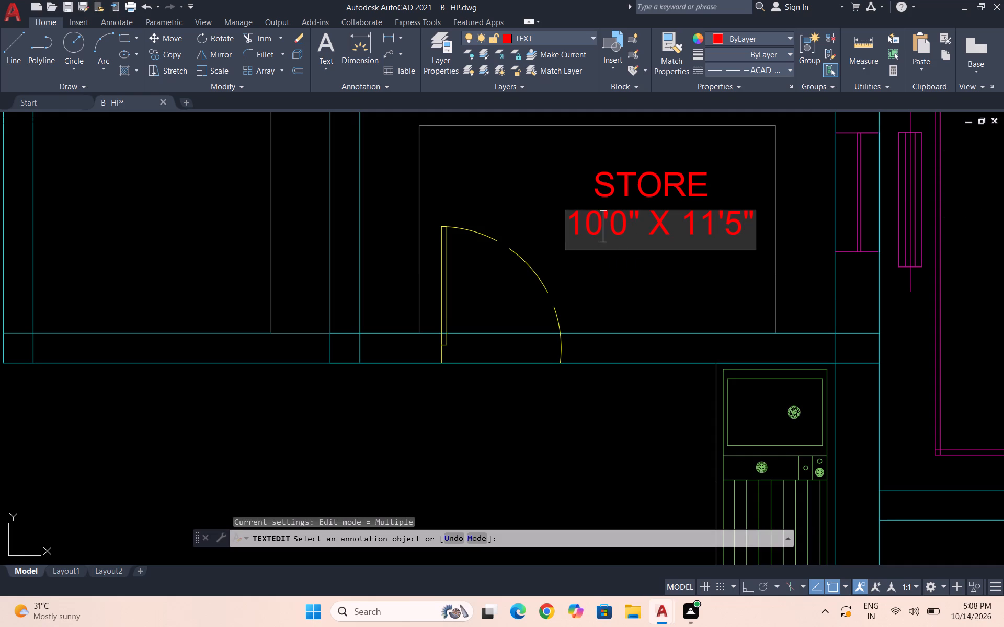
{"action": "key", "text": "BackSpace"}
{"action": "key", "text": "BackSpace"}
{"action": "key", "text": "8"}
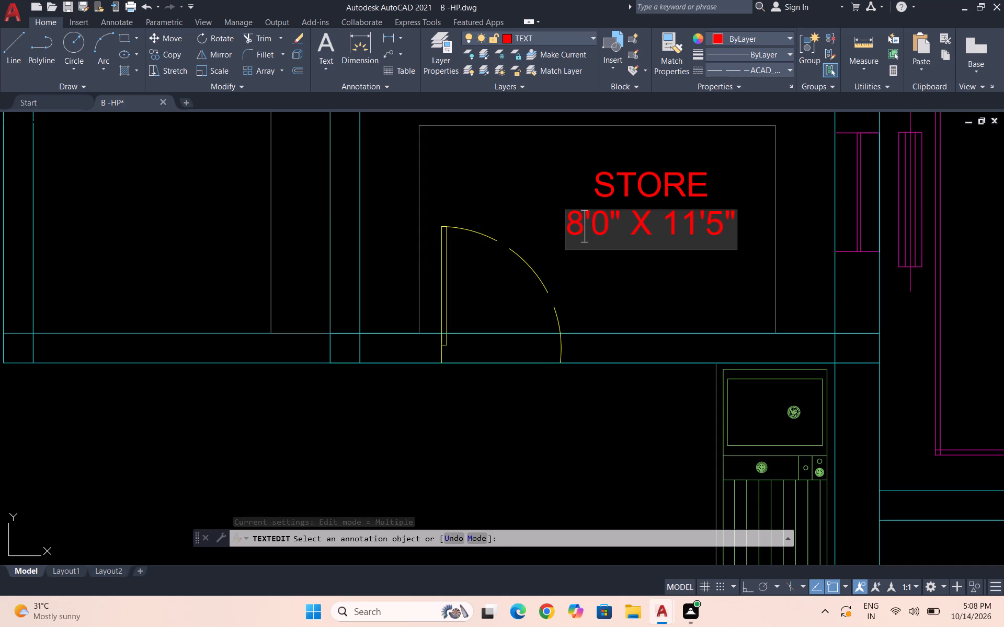
{"action": "left_click", "coordinate": [698, 228]}
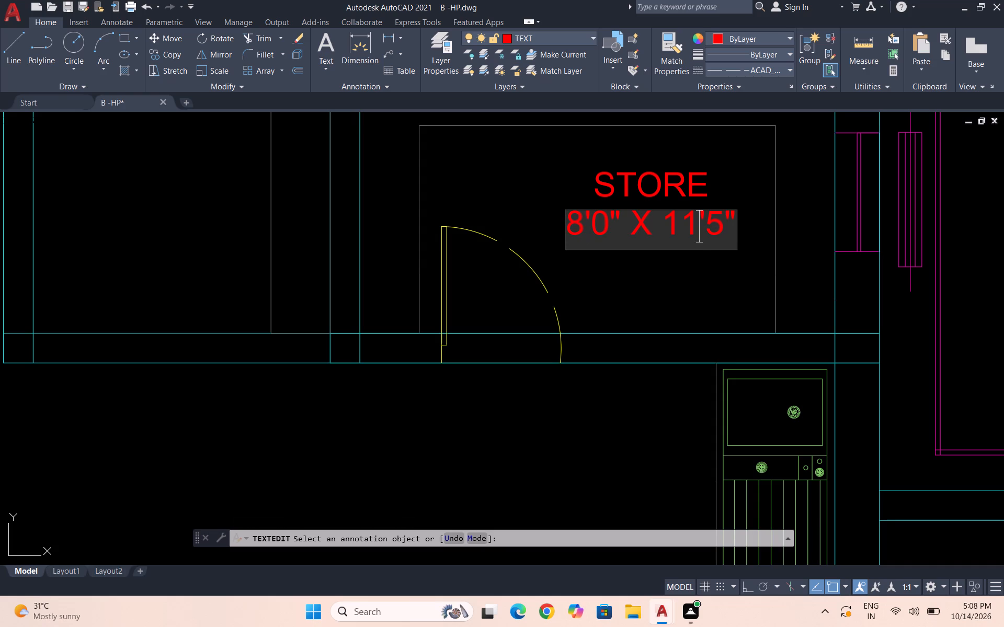
{"action": "key", "text": "BackSpace"}
{"action": "key", "text": "BackSpace"}
{"action": "key", "text": "4"}
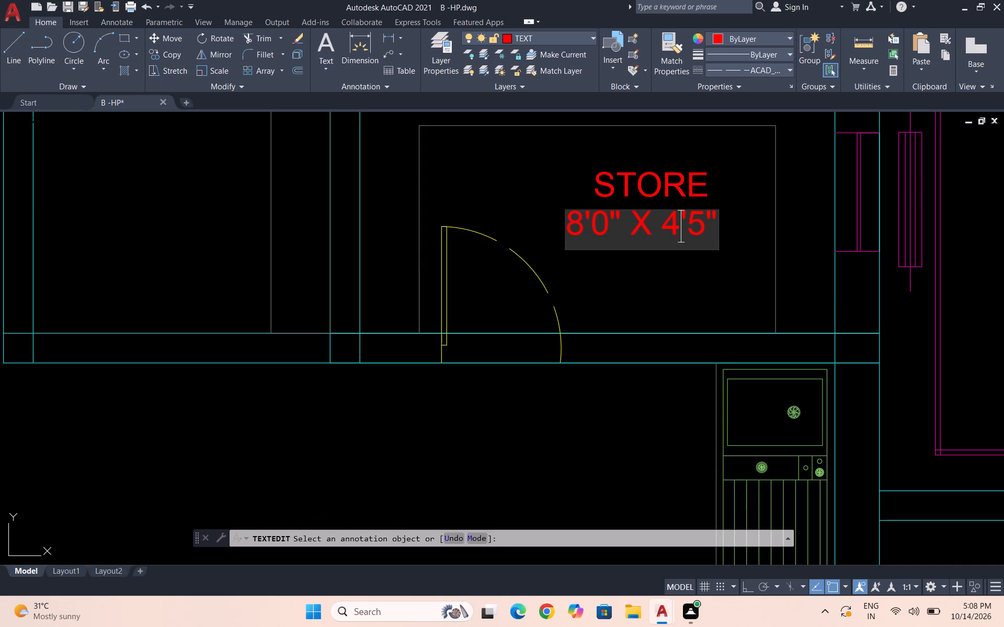
{"action": "left_click", "coordinate": [704, 226]}
{"action": "key", "text": "BackSpace"}
{"action": "key", "text": "6"}
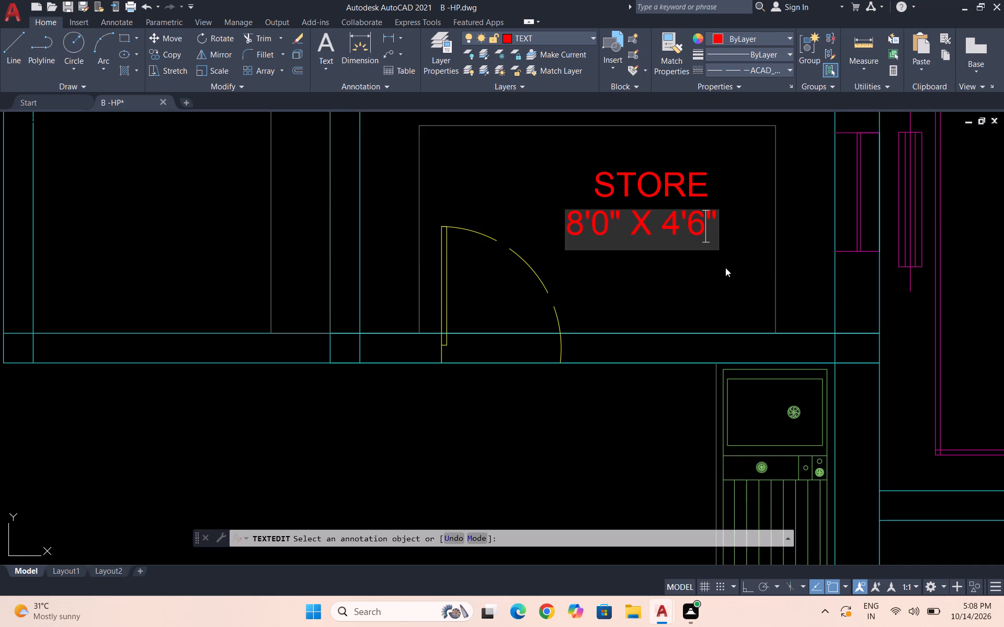
Copy both lines of the STORE label into the small room adjoining the store on its dining side.
{"action": "left_click", "coordinate": [725, 268]}
{"action": "key", "text": "Escape"}
{"action": "left_click", "coordinate": [724, 268]}
{"action": "left_click", "coordinate": [644, 178]}
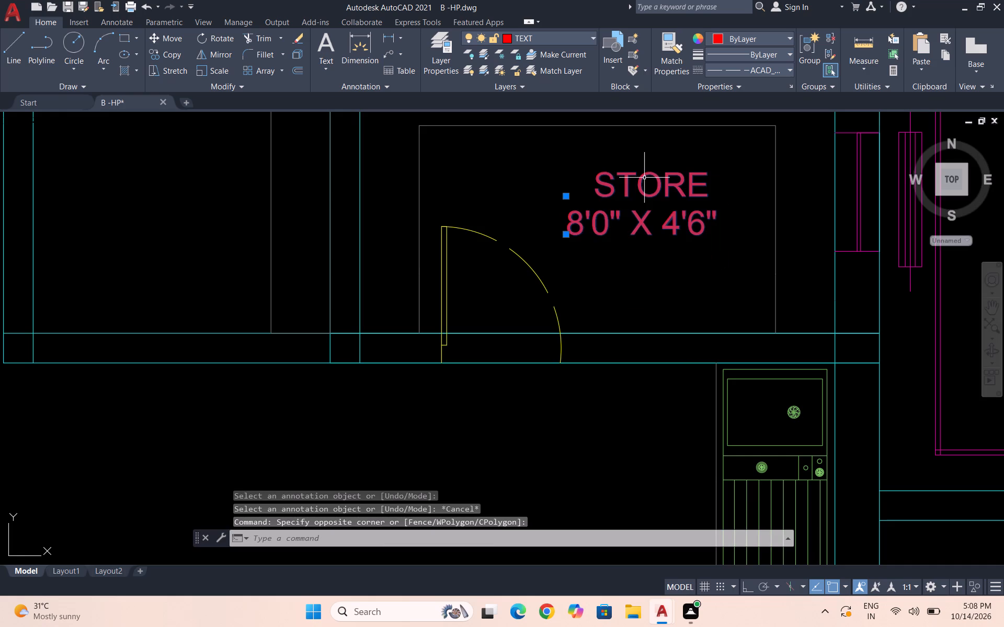
{"action": "type", "text": "CO"}
{"action": "key", "text": "Return"}
{"action": "left_click", "coordinate": [641, 202]}
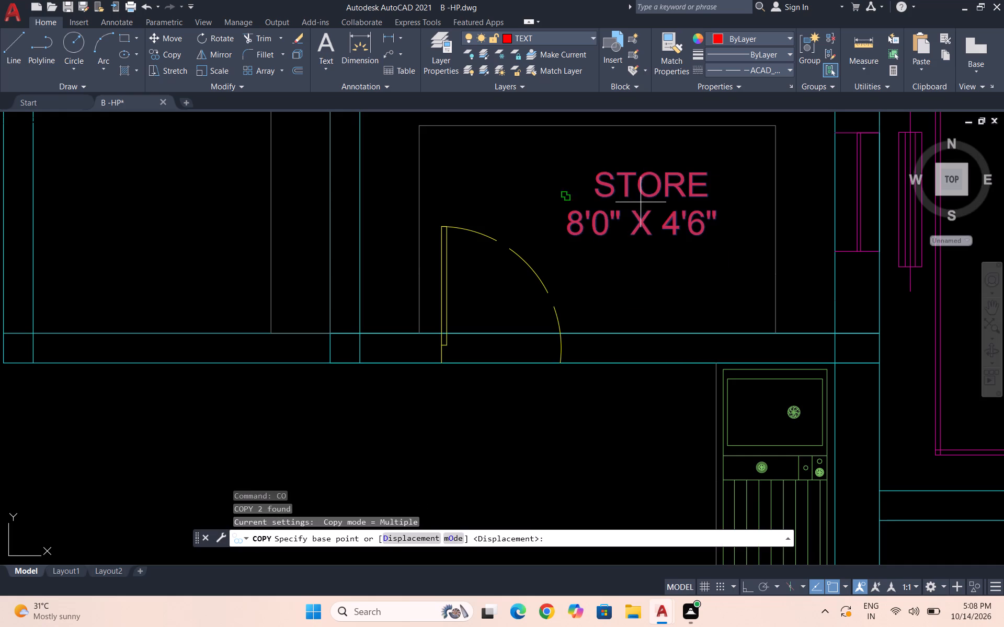
{"action": "scroll", "coordinate": [634, 216], "scroll_direction": "down", "scroll_amount": 2}
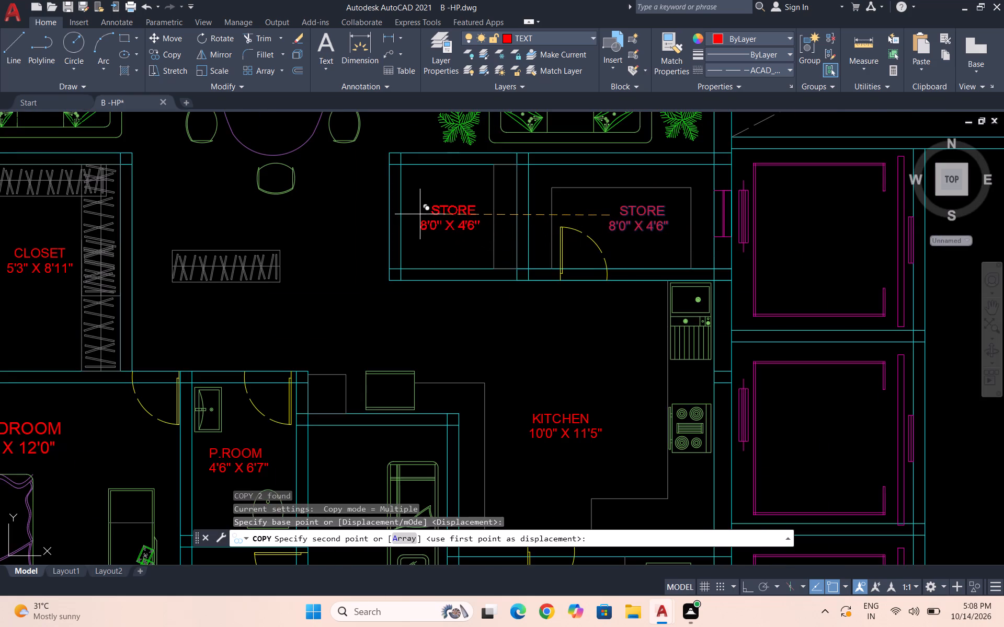
{"action": "scroll", "coordinate": [430, 211], "scroll_direction": "up", "scroll_amount": 1}
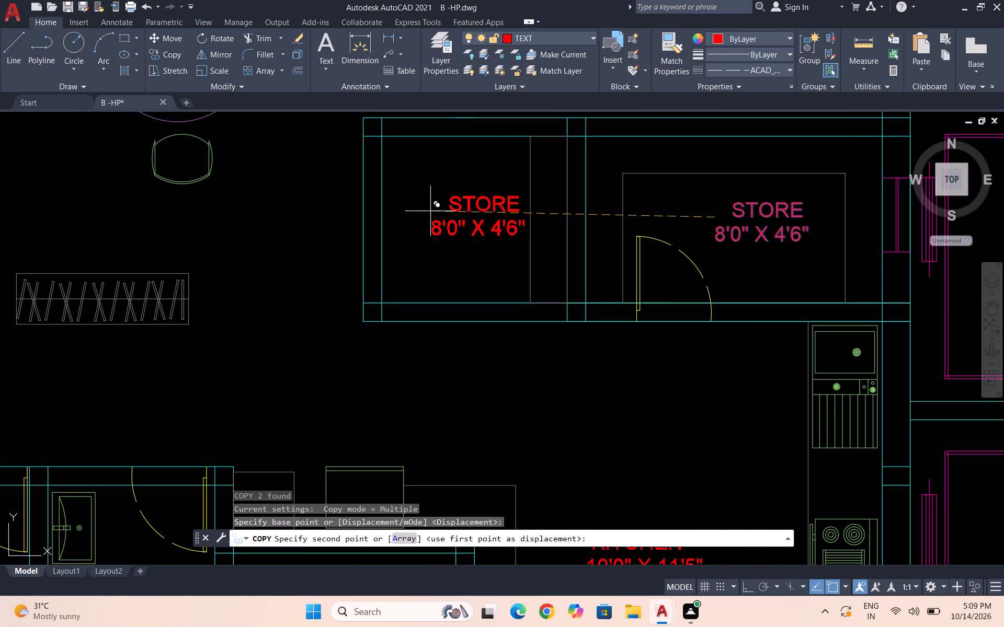
{"action": "left_click", "coordinate": [422, 213]}
{"action": "key", "text": "Escape"}
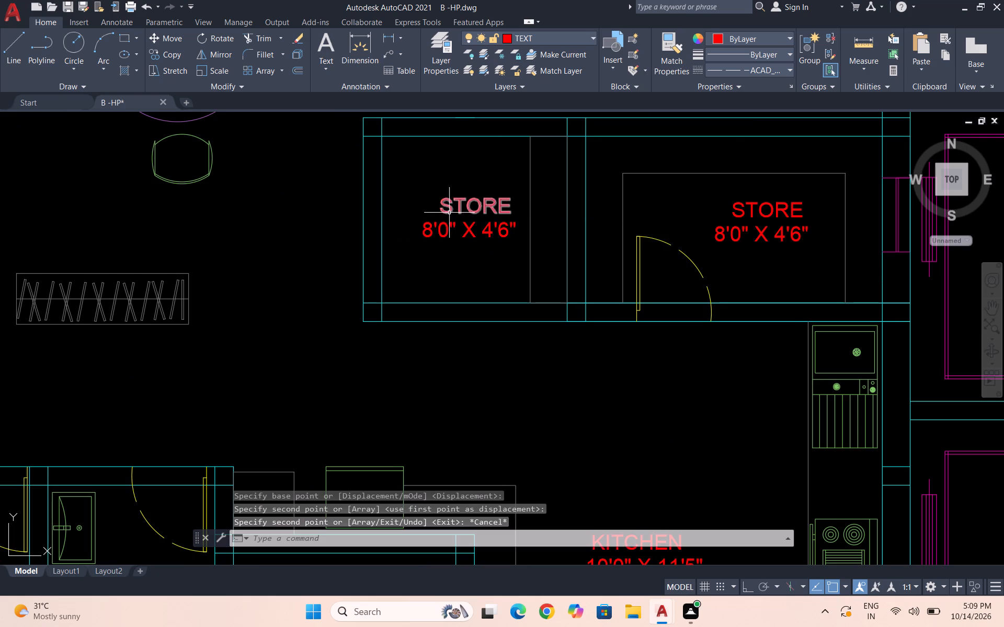
Change the copied name in the small room beside the store to POOJA.
{"action": "double_click", "coordinate": [449, 213]}
{"action": "type", "text": "POOJA"}
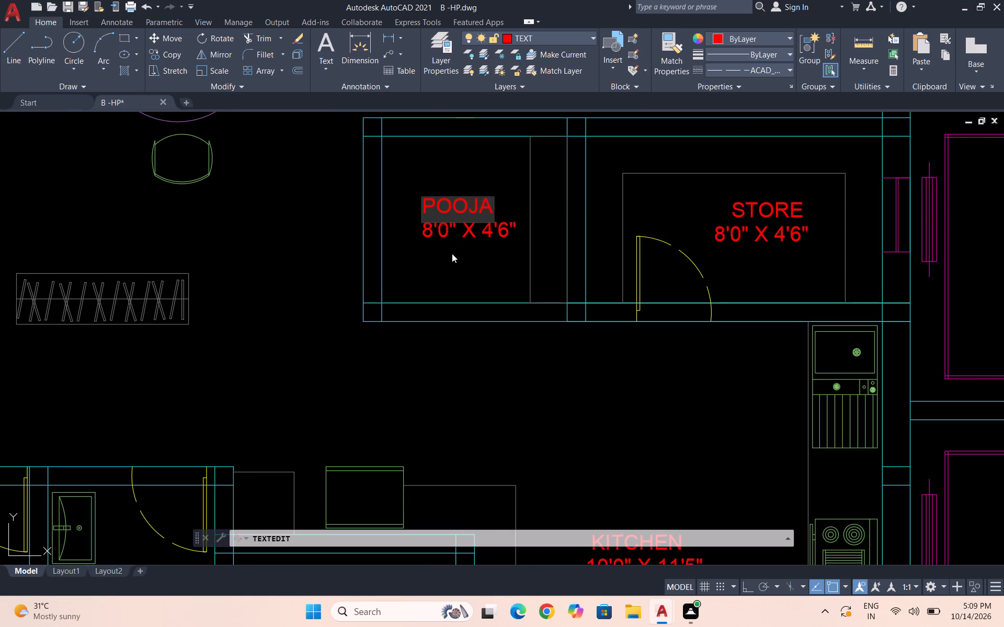
{"action": "left_click", "coordinate": [451, 259]}
Change the size line under POOJA to read 5'0" X 4'6".
{"action": "double_click", "coordinate": [440, 236]}
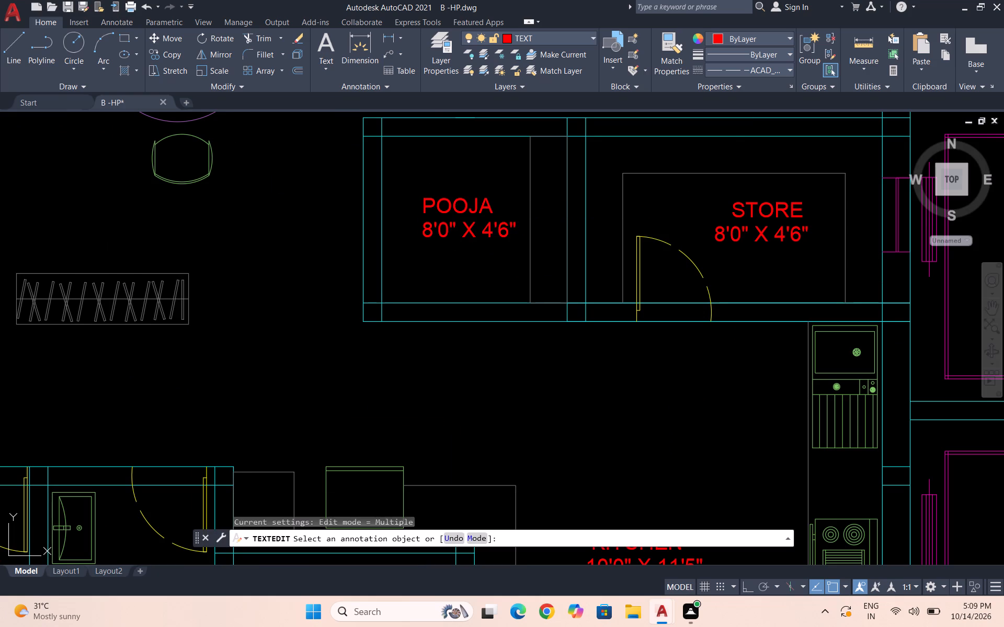
{"action": "left_click", "coordinate": [432, 233]}
{"action": "left_click", "coordinate": [432, 233]}
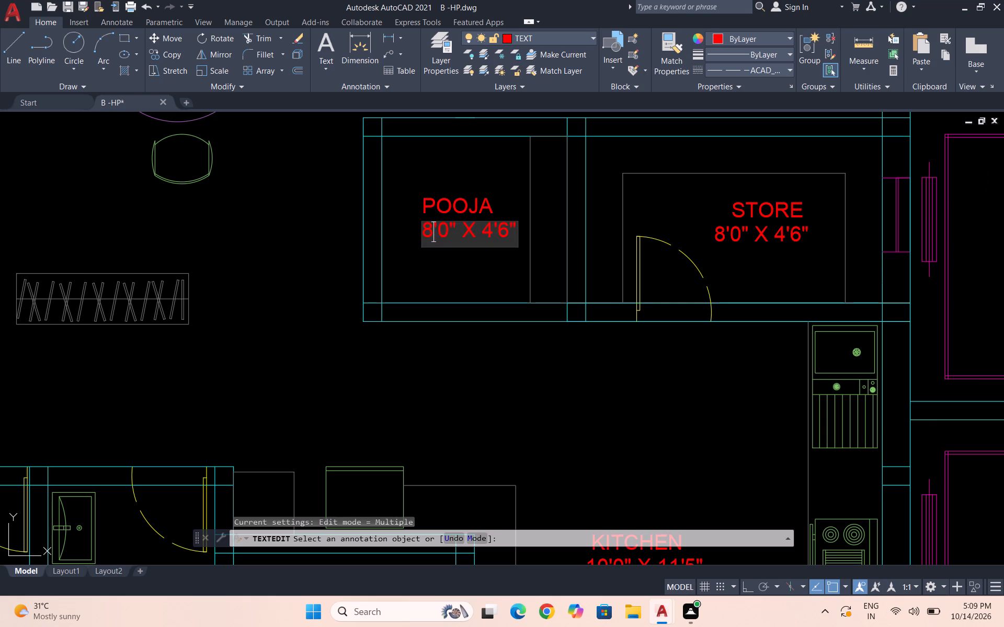
{"action": "key", "text": "BackSpace"}
{"action": "key", "text": "5"}
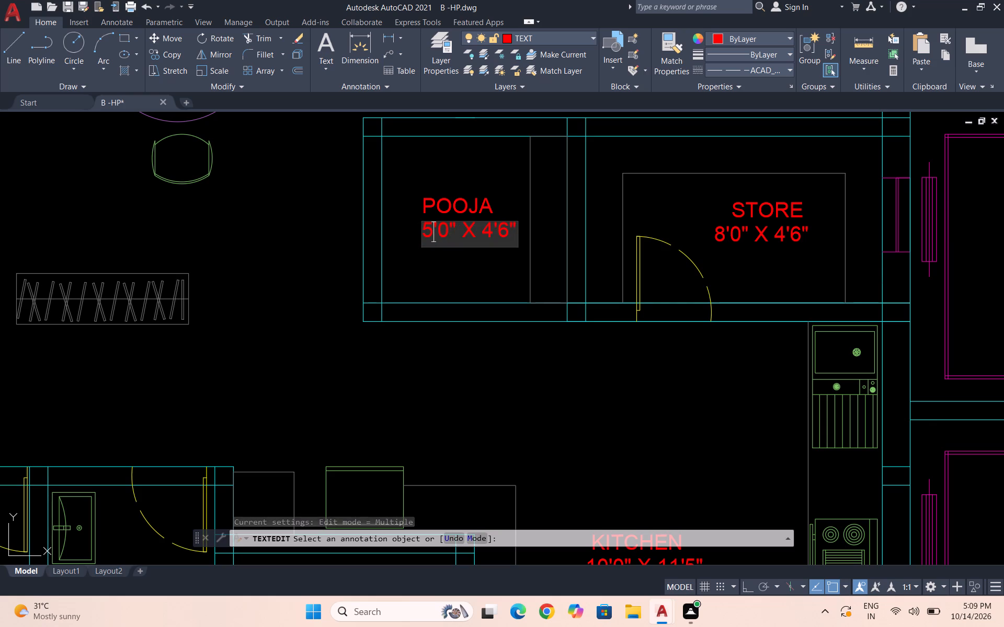
{"action": "left_click", "coordinate": [509, 258]}
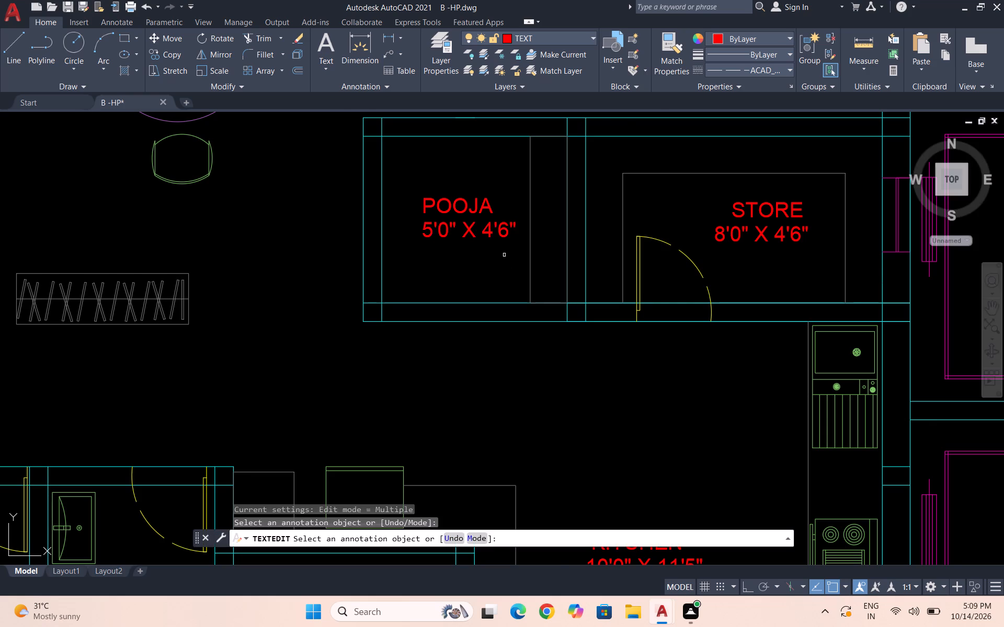
{"action": "scroll", "coordinate": [456, 218], "scroll_direction": "down", "scroll_amount": 3}
{"action": "key", "text": "Escape"}
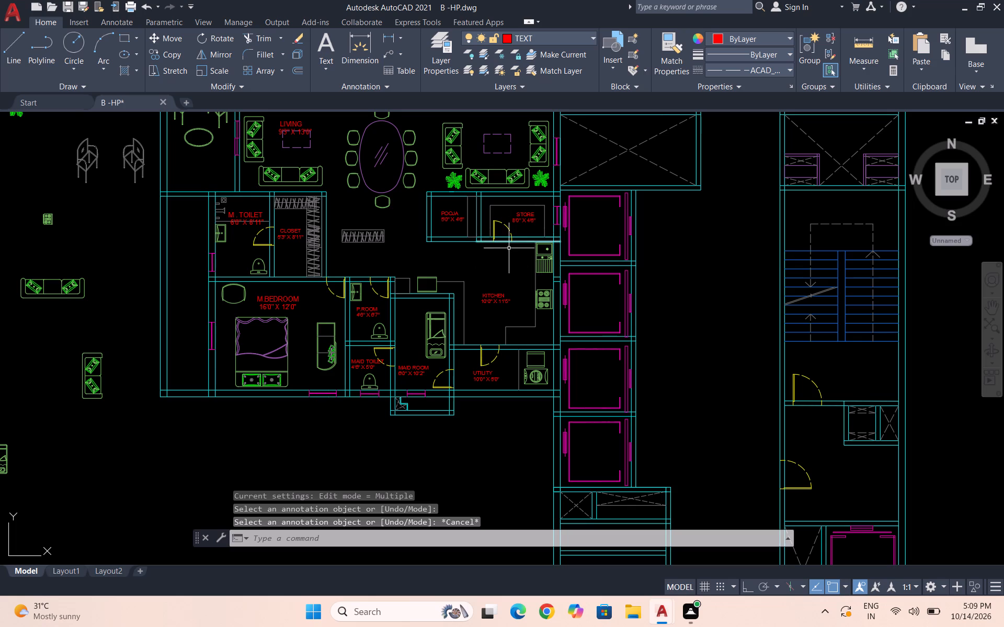
Copy both lines of the STORE label into the seating area above the store, between the two facing sofas at the centre table.
{"action": "scroll", "coordinate": [521, 220], "scroll_direction": "up", "scroll_amount": 2}
{"action": "left_click_drag", "start_coordinate": [553, 231], "coordinate": [518, 204]}
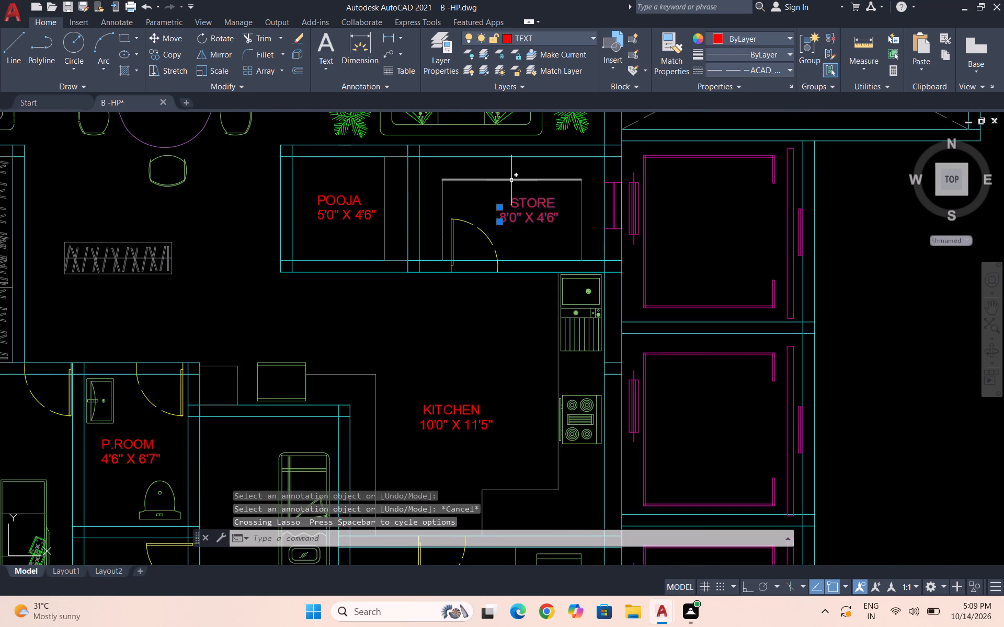
{"action": "key", "text": "Escape"}
{"action": "left_click", "coordinate": [557, 230]}
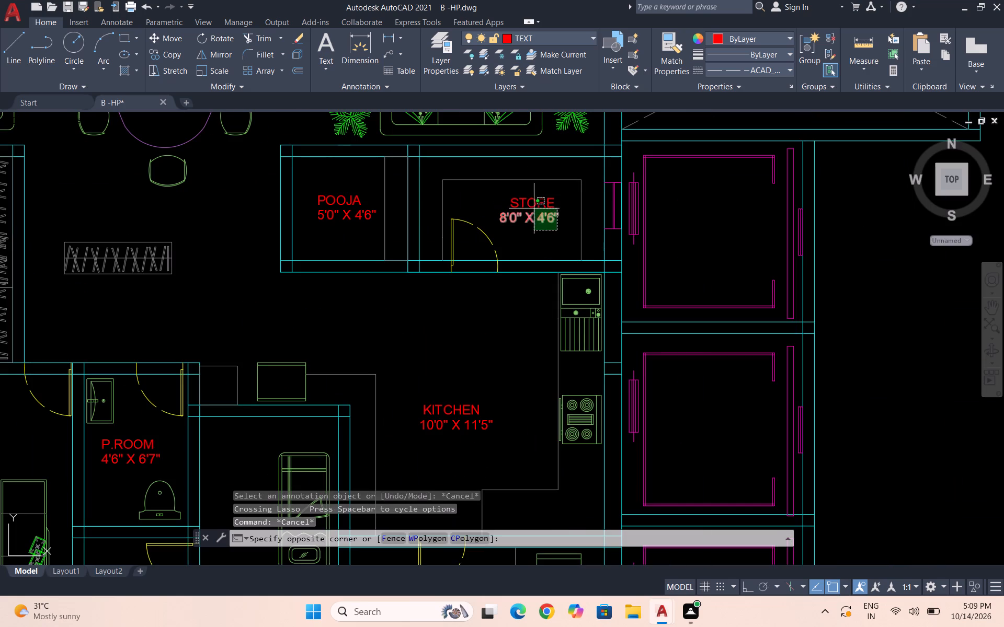
{"action": "left_click", "coordinate": [527, 200]}
{"action": "type", "text": "CO"}
{"action": "key", "text": "Return"}
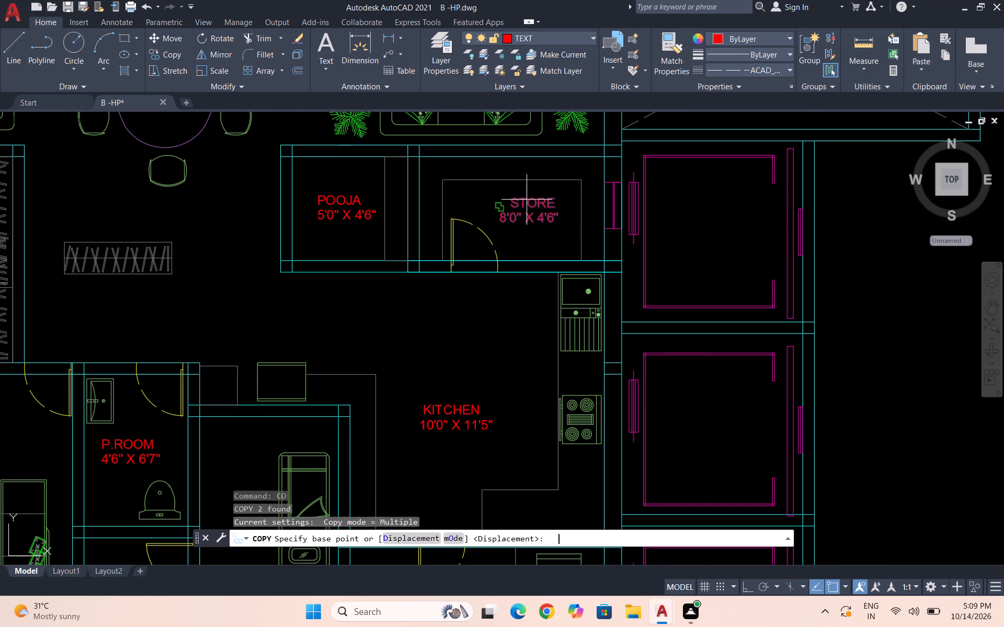
{"action": "left_click", "coordinate": [528, 210]}
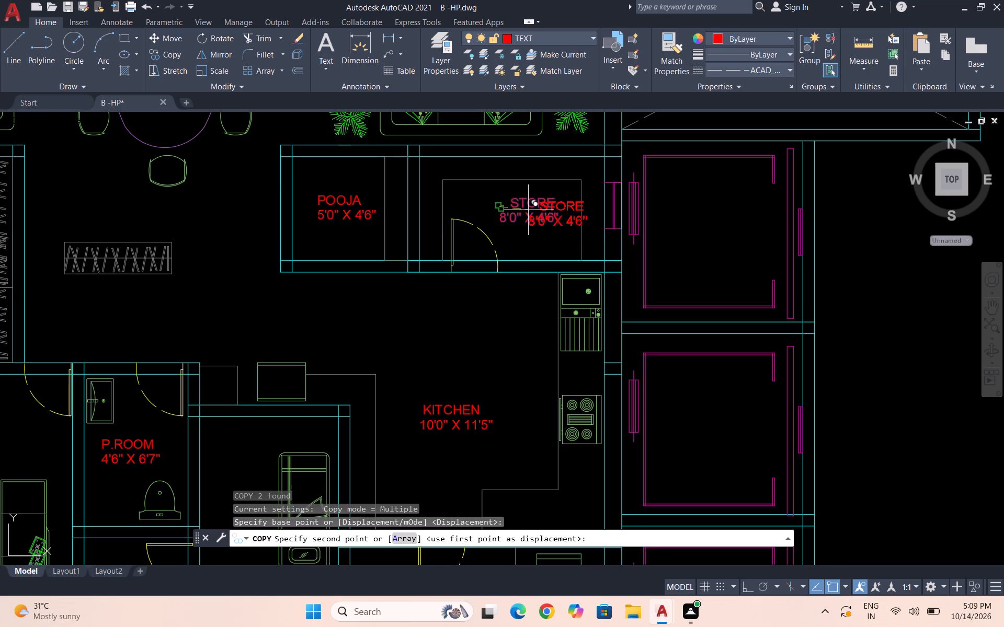
{"action": "scroll", "coordinate": [504, 250], "scroll_direction": "down", "scroll_amount": 2}
{"action": "scroll", "coordinate": [472, 184], "scroll_direction": "down", "scroll_amount": 1}
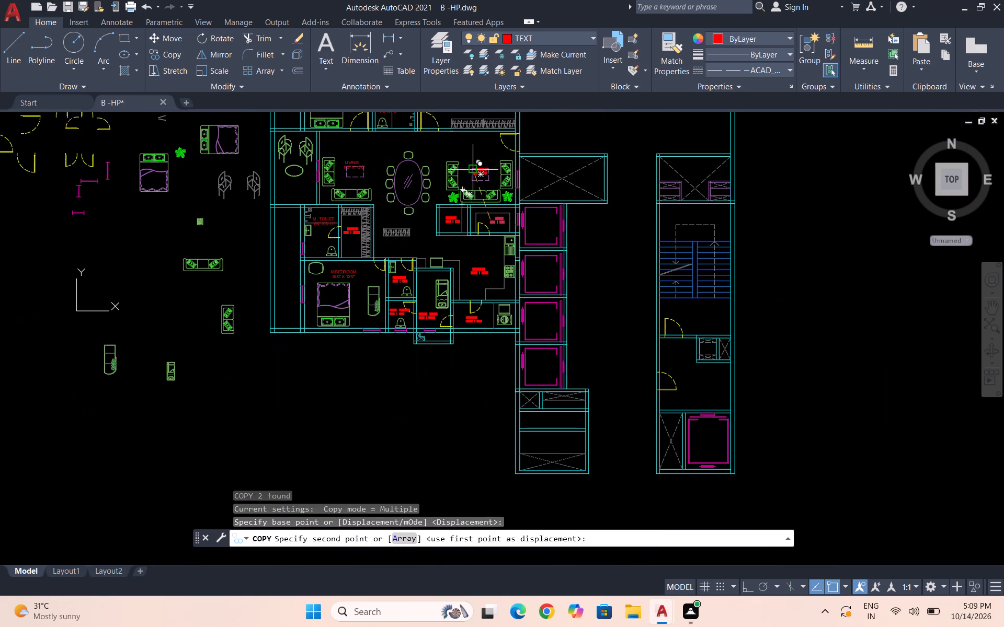
{"action": "scroll", "coordinate": [473, 166], "scroll_direction": "up", "scroll_amount": 4}
{"action": "left_click", "coordinate": [461, 175]}
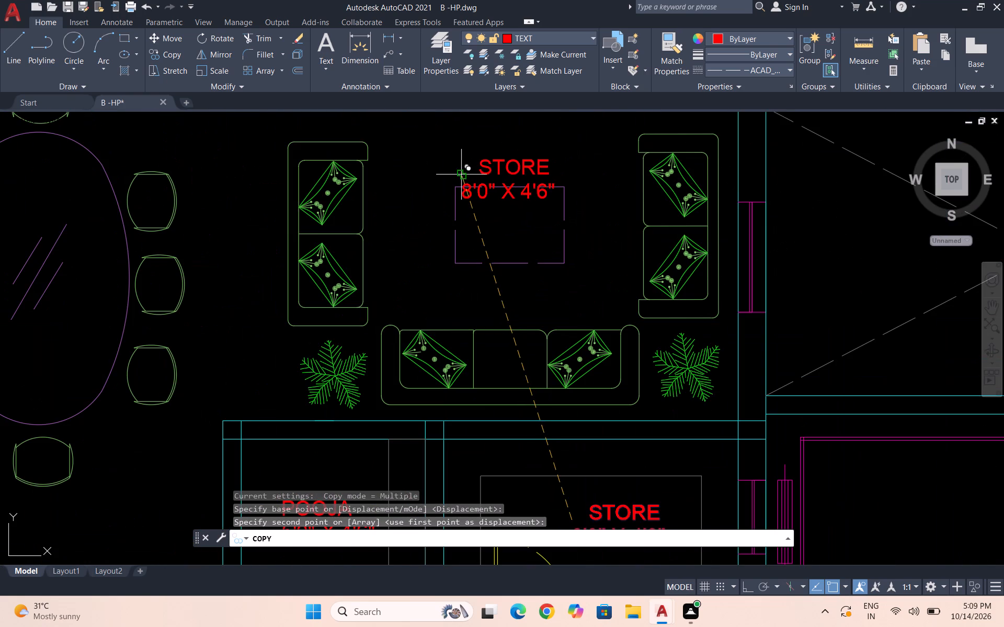
{"action": "key", "text": "Escape"}
Change the copied name in the seating area above the store to DRAWING.
{"action": "double_click", "coordinate": [523, 165]}
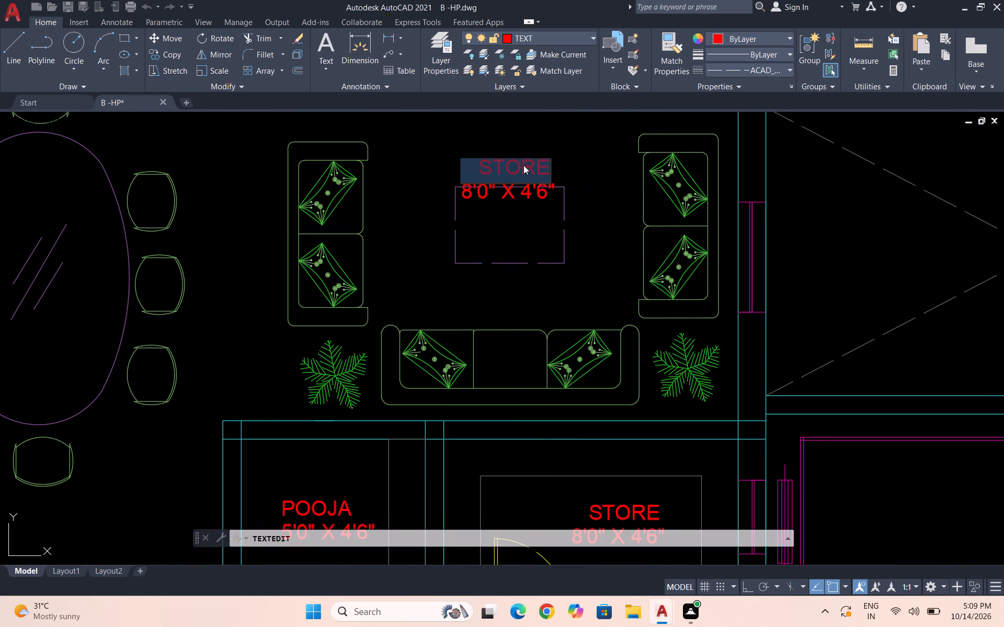
{"action": "key", "text": "d"}
{"action": "type", "text": "RAWING"}
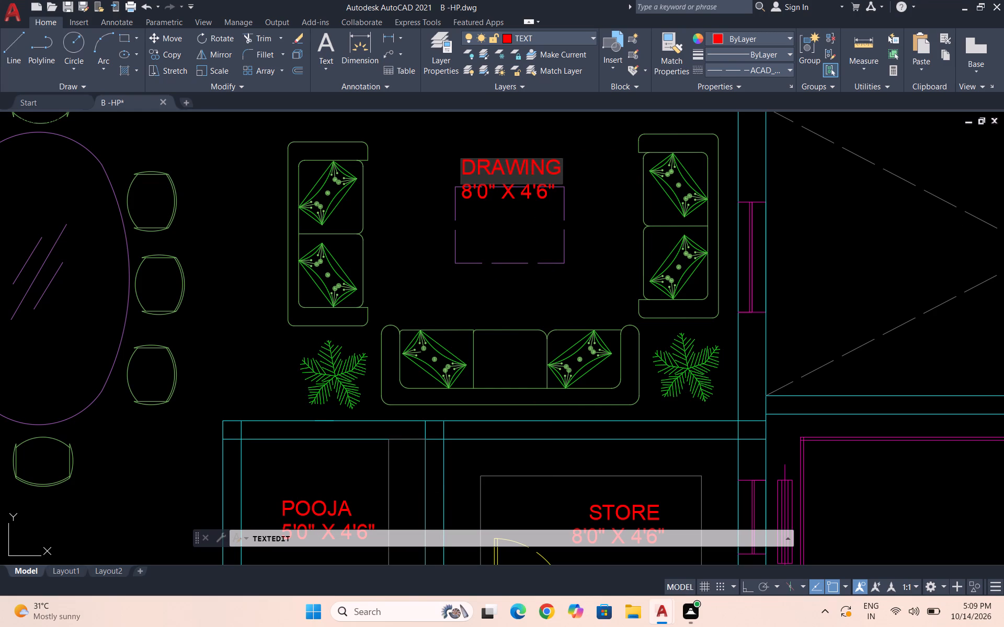
{"action": "left_click", "coordinate": [576, 185]}
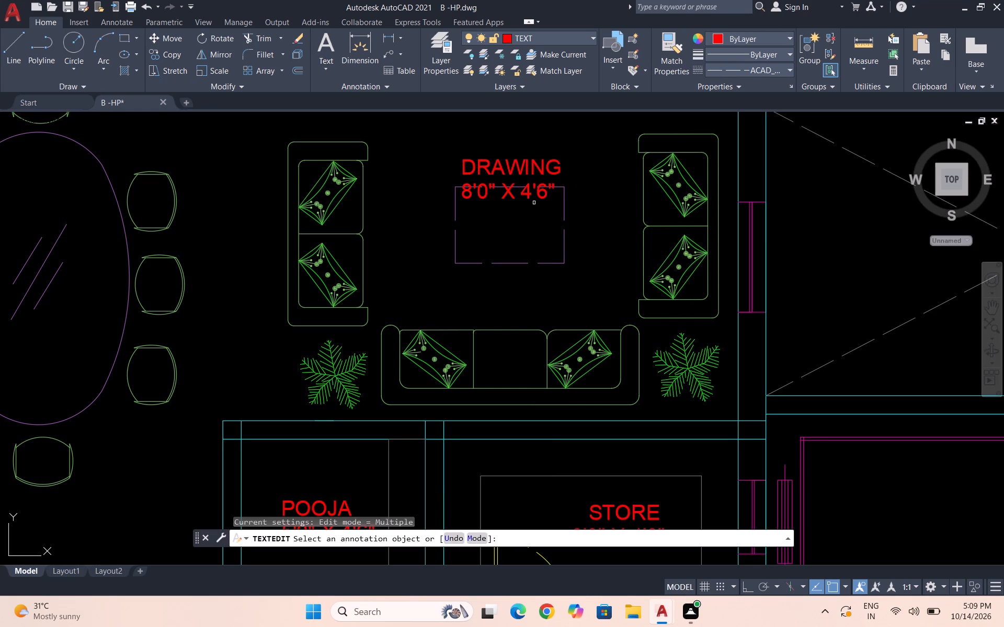
Change the size line under DRAWING to read 13'8" X 13'0".
{"action": "left_click", "coordinate": [528, 192]}
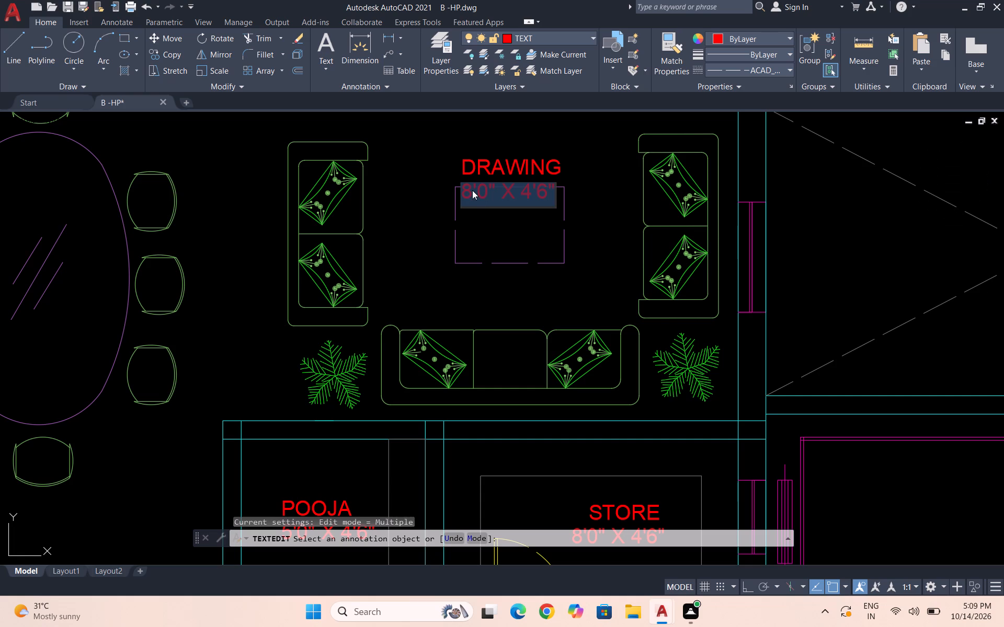
{"action": "left_click", "coordinate": [474, 196]}
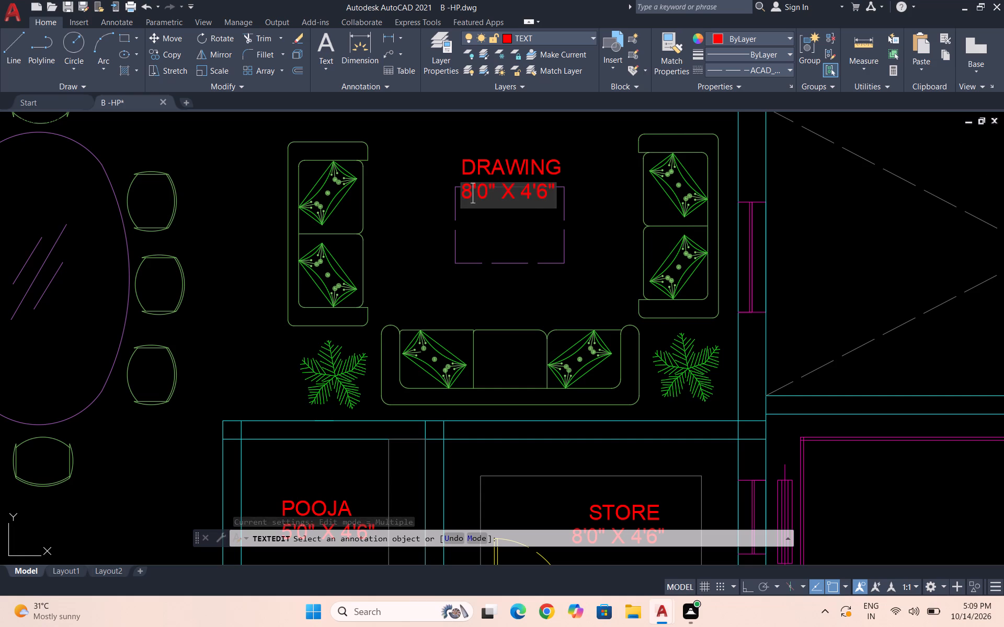
{"action": "key", "text": "BackSpace"}
{"action": "type", "text": "13"}
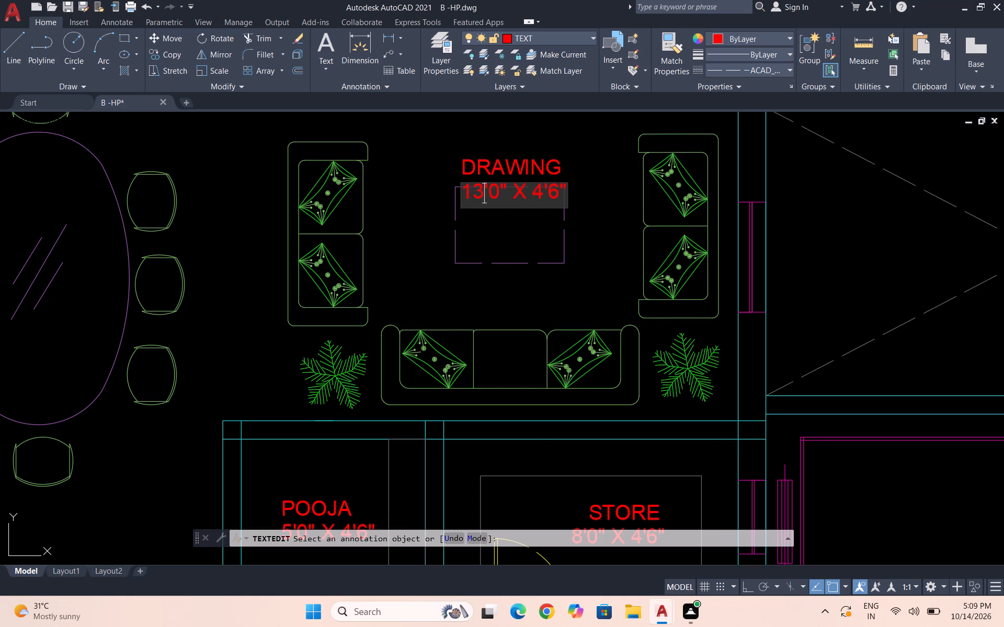
{"action": "left_click", "coordinate": [498, 191]}
{"action": "key", "text": "BackSpace"}
{"action": "key", "text": "8"}
{"action": "left_click", "coordinate": [544, 192]}
{"action": "key", "text": "BackSpace"}
{"action": "type", "text": "13"}
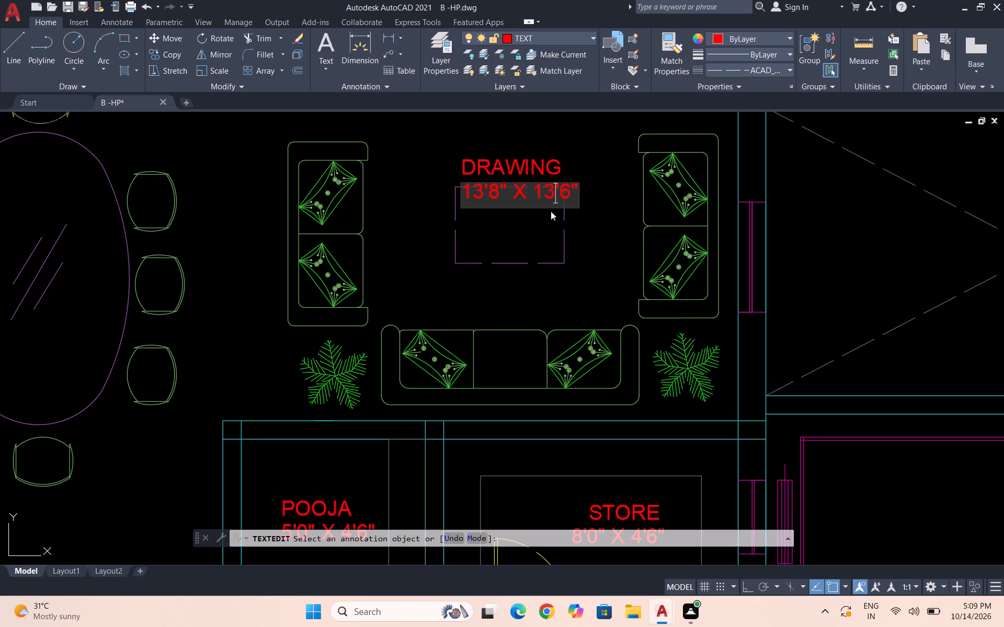
{"action": "left_click", "coordinate": [567, 198]}
{"action": "key", "text": "BackSpace"}
{"action": "key", "text": "0"}
{"action": "left_click", "coordinate": [587, 210]}
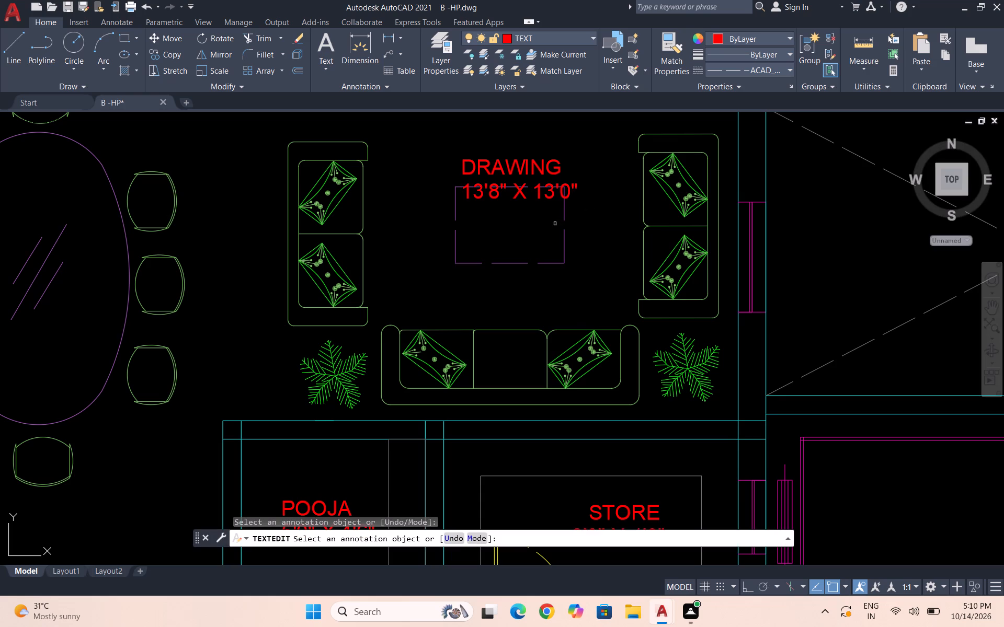
{"action": "scroll", "coordinate": [521, 266], "scroll_direction": "down", "scroll_amount": 3}
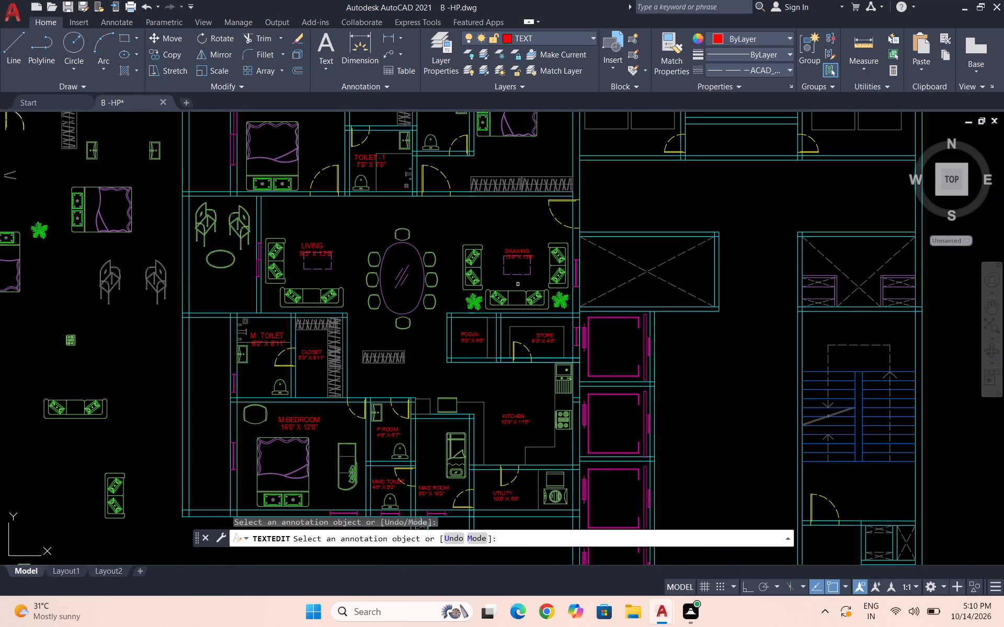
{"action": "scroll", "coordinate": [529, 294], "scroll_direction": "down", "scroll_amount": 1}
{"action": "scroll", "coordinate": [514, 259], "scroll_direction": "up", "scroll_amount": 2}
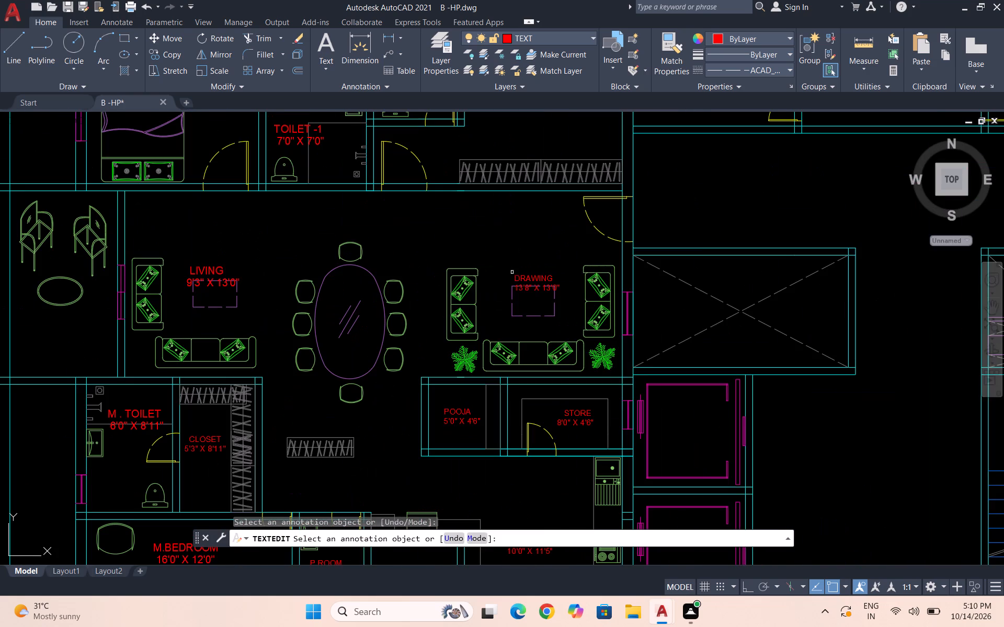
{"action": "scroll", "coordinate": [510, 288], "scroll_direction": "up", "scroll_amount": 3}
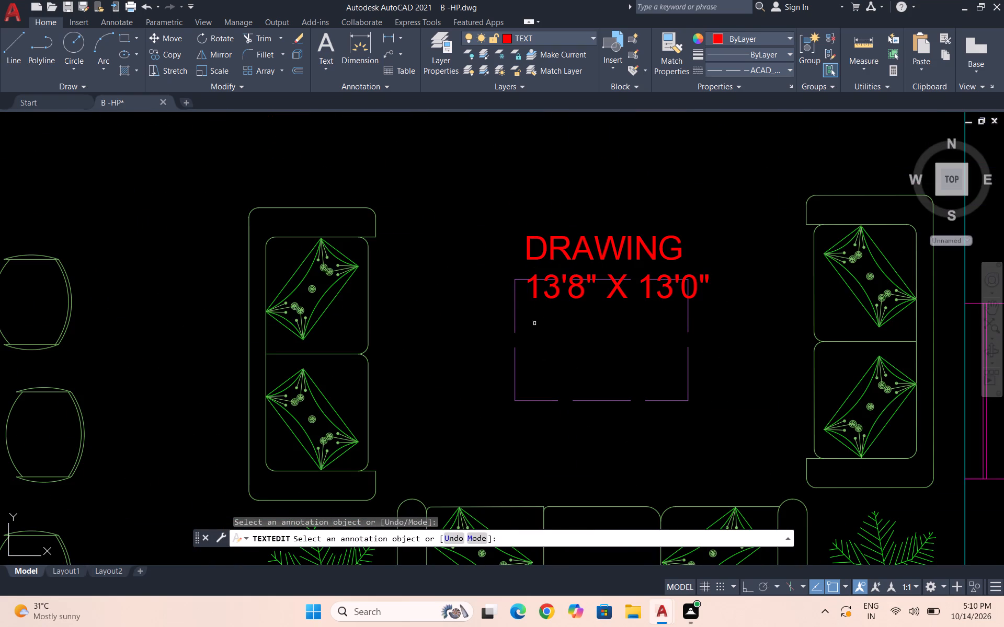
{"action": "key", "text": "Escape"}
{"action": "key", "text": "Escape"}
Copy both lines of the DRAWING label into the unlabelled bedroom above the drawing area, between its bed and the long wardrobe.
{"action": "left_click", "coordinate": [595, 316]}
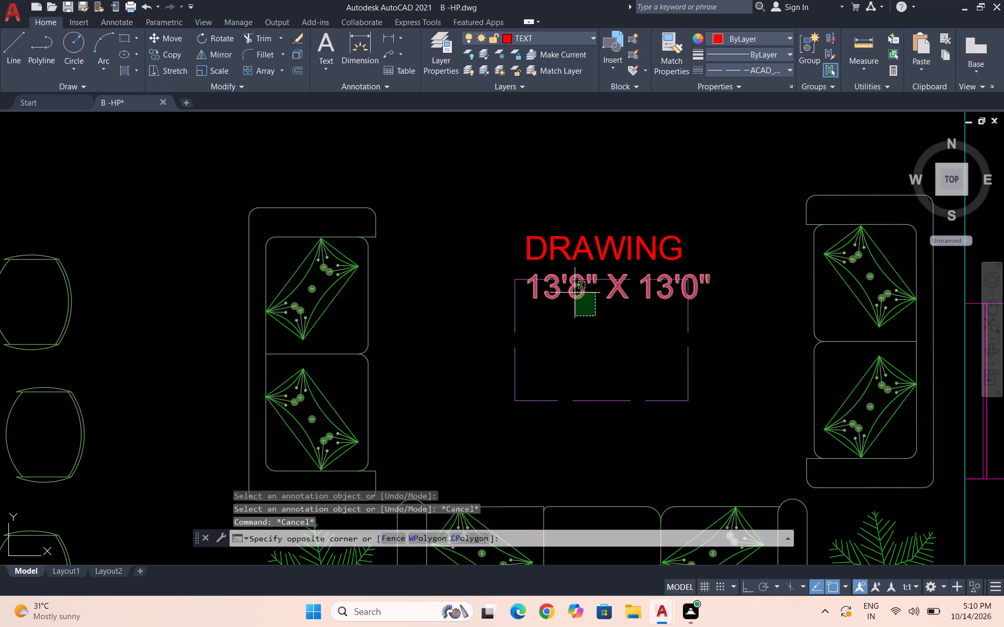
{"action": "left_click", "coordinate": [571, 287]}
{"action": "left_click", "coordinate": [603, 258]}
{"action": "type", "text": "CO"}
{"action": "key", "text": "Return"}
{"action": "scroll", "coordinate": [601, 269], "scroll_direction": "down", "scroll_amount": 3}
{"action": "left_click", "coordinate": [606, 271]}
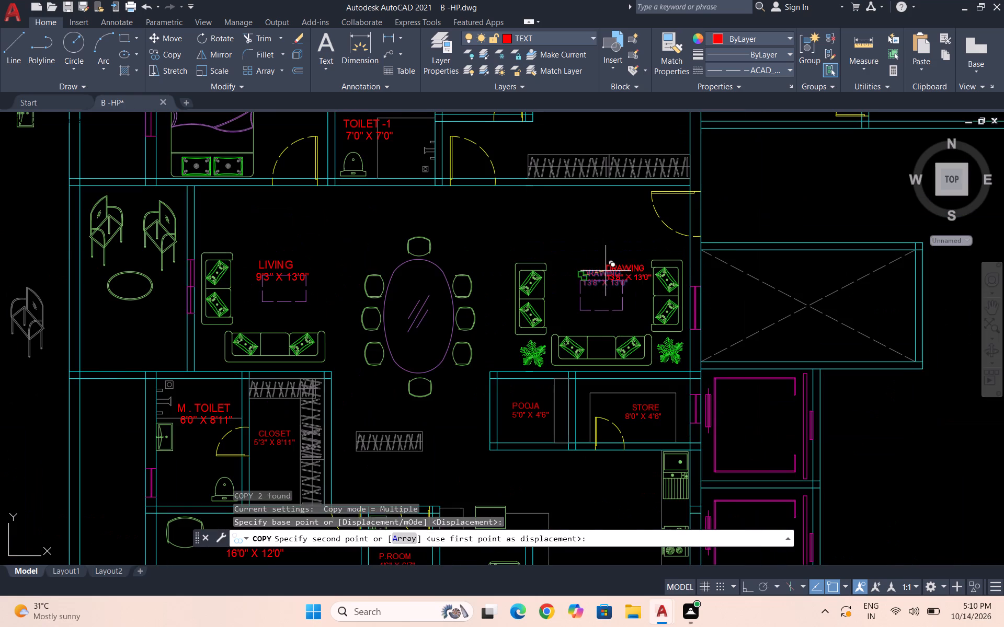
{"action": "scroll", "coordinate": [581, 278], "scroll_direction": "down", "scroll_amount": 3}
{"action": "scroll", "coordinate": [573, 212], "scroll_direction": "up", "scroll_amount": 2}
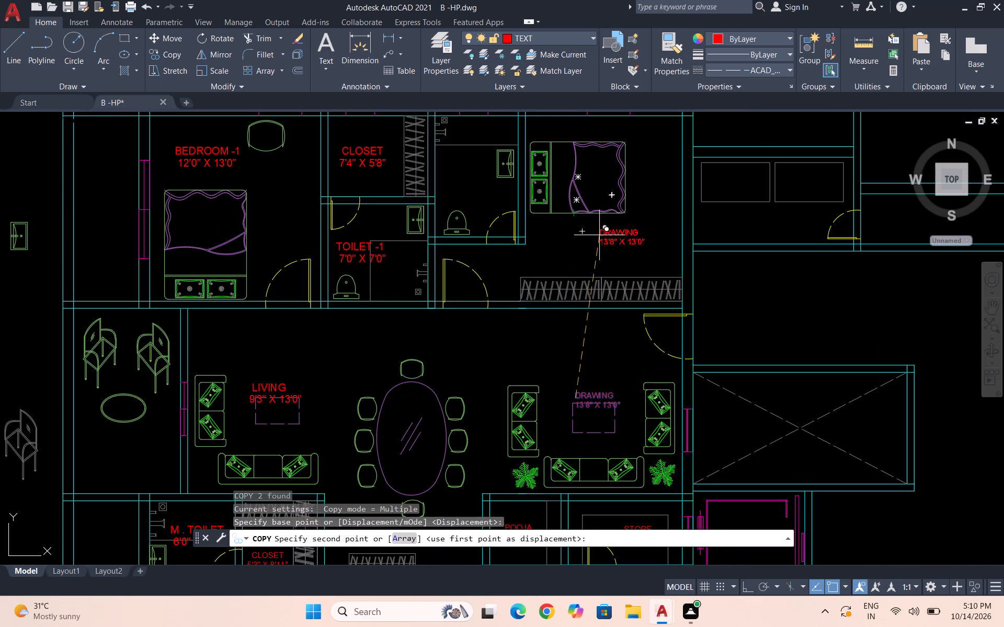
{"action": "left_click", "coordinate": [589, 246]}
{"action": "scroll", "coordinate": [603, 248], "scroll_direction": "up", "scroll_amount": 3}
{"action": "key", "text": "Escape"}
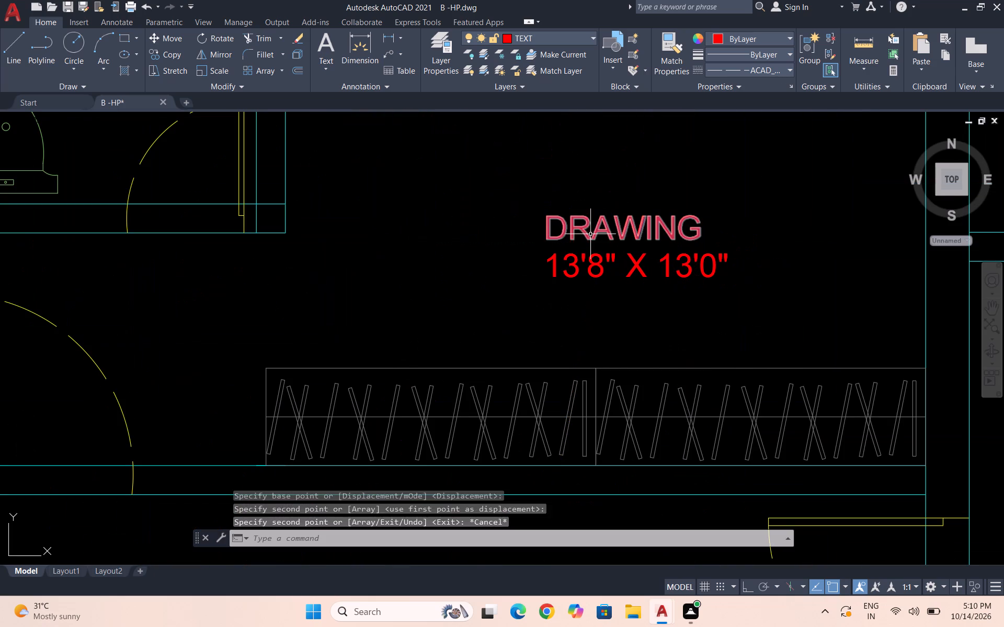
Change the copied DRAWING name in the bedroom above the long wardrobe to BEDROOM - 2.
{"action": "key", "text": "Escape"}
{"action": "double_click", "coordinate": [565, 226]}
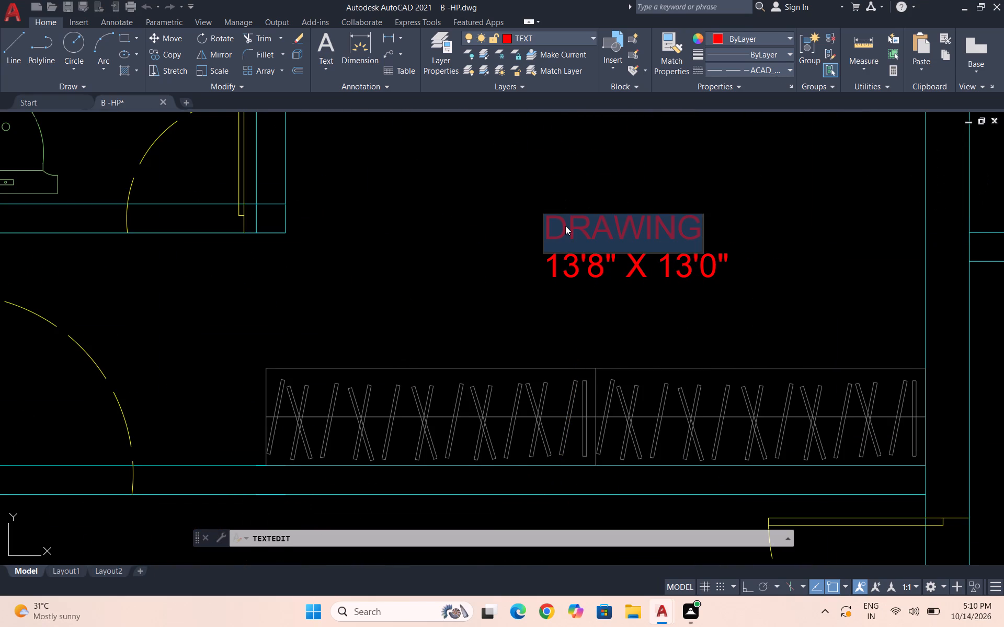
{"action": "type", "text": "BEDROOM"}
{"action": "key", "text": "space"}
{"action": "key", "text": "minus"}
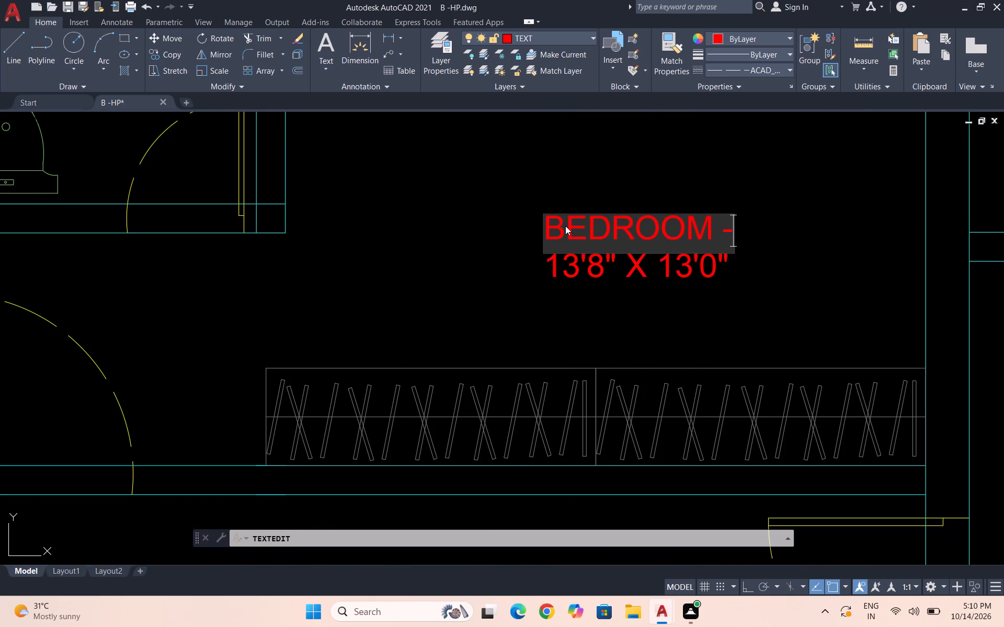
{"action": "key", "text": "space"}
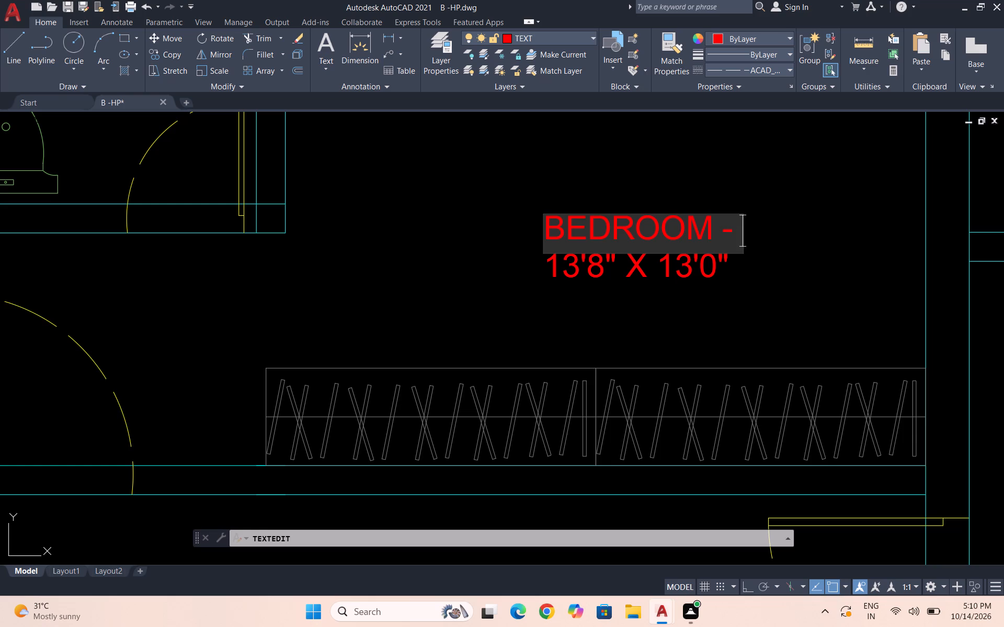
{"action": "type", "text": "2"}
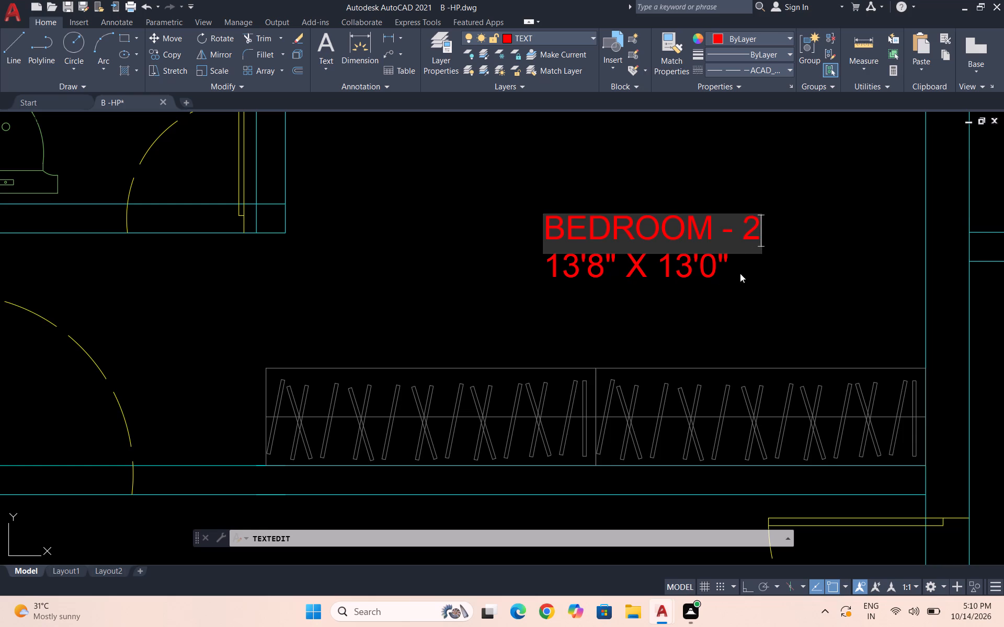
{"action": "left_click", "coordinate": [740, 273]}
Change the first dimension in the size line under BEDROOM - 2 to 11'0".
{"action": "double_click", "coordinate": [604, 258]}
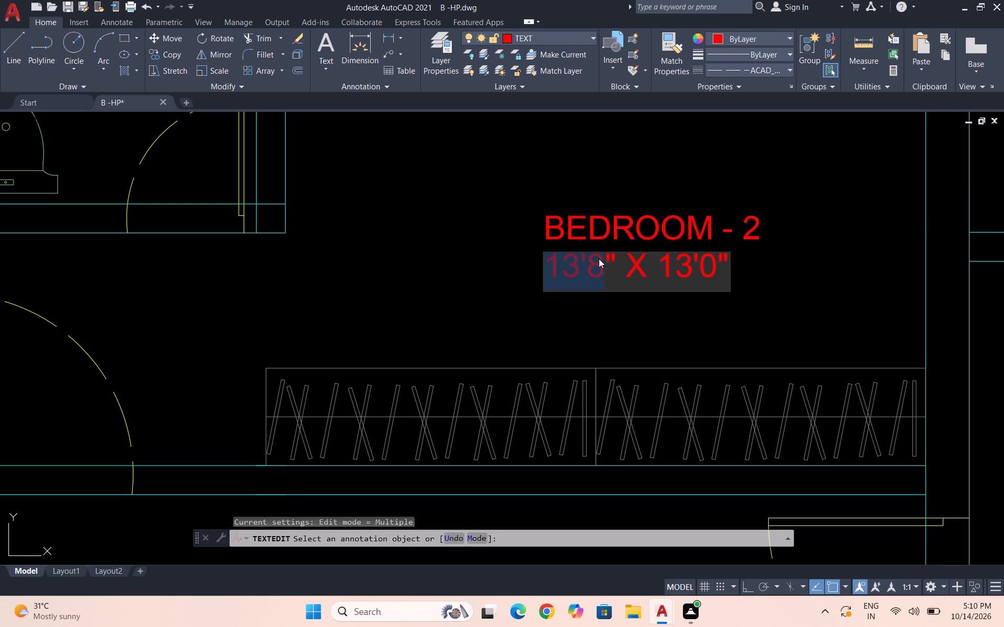
{"action": "left_click", "coordinate": [599, 259]}
{"action": "left_click", "coordinate": [582, 265]}
{"action": "key", "text": "BackSpace"}
{"action": "key", "text": "1"}
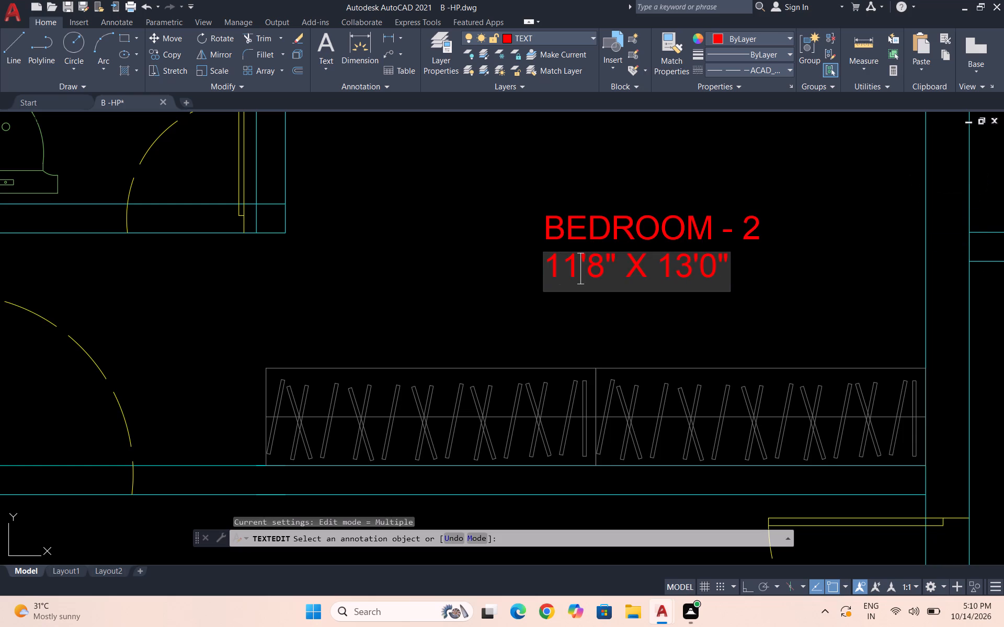
{"action": "left_click", "coordinate": [608, 268]}
{"action": "key", "text": "BackSpace"}
{"action": "key", "text": "0"}
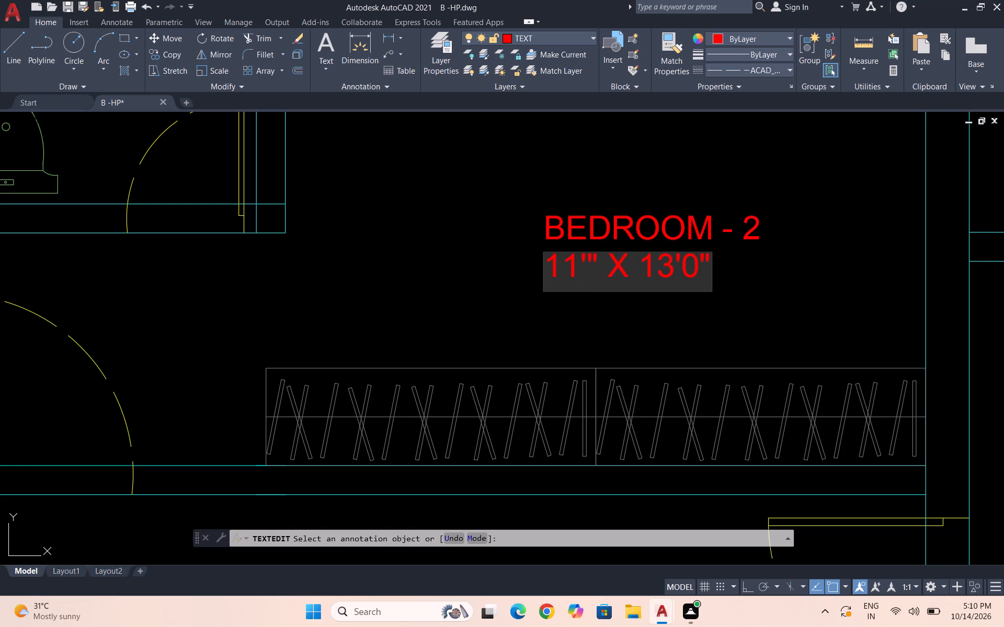
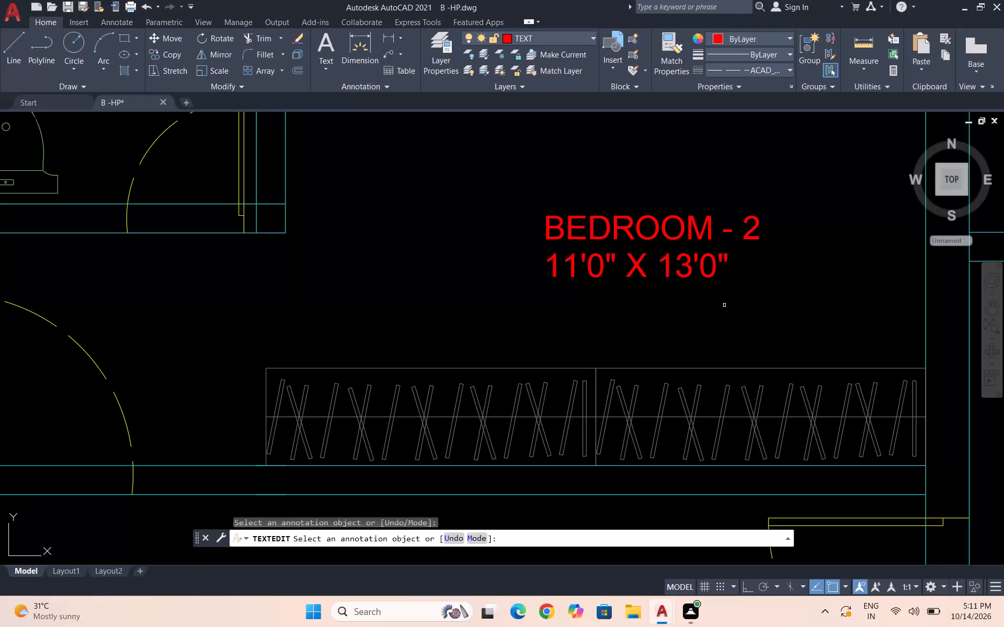
Copy both lines of the BEDROOM - 2 label into the unlabelled toilet beside it, just above the WC.
{"action": "key", "text": "Escape"}
{"action": "scroll", "coordinate": [701, 239], "scroll_direction": "down", "scroll_amount": 2}
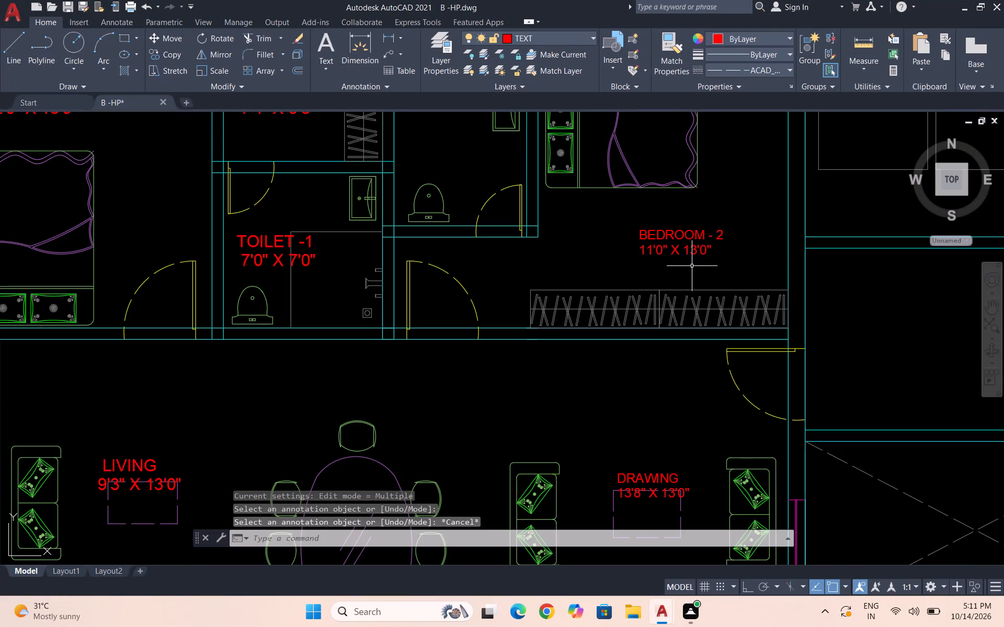
{"action": "scroll", "coordinate": [683, 254], "scroll_direction": "down", "scroll_amount": 1}
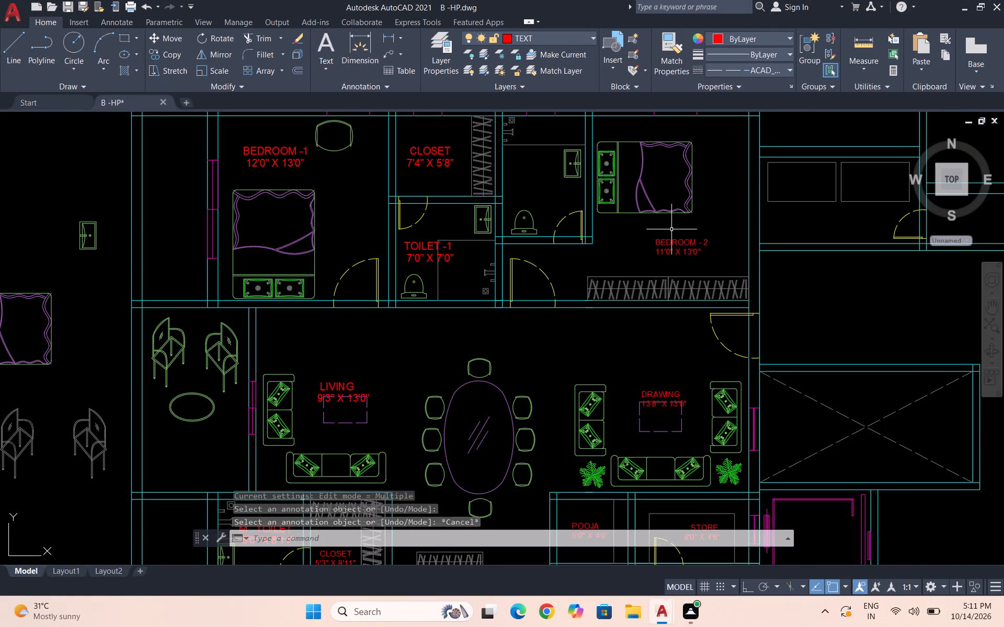
{"action": "scroll", "coordinate": [671, 229], "scroll_direction": "up", "scroll_amount": 1}
{"action": "left_click", "coordinate": [713, 278]}
{"action": "left_click", "coordinate": [653, 241]}
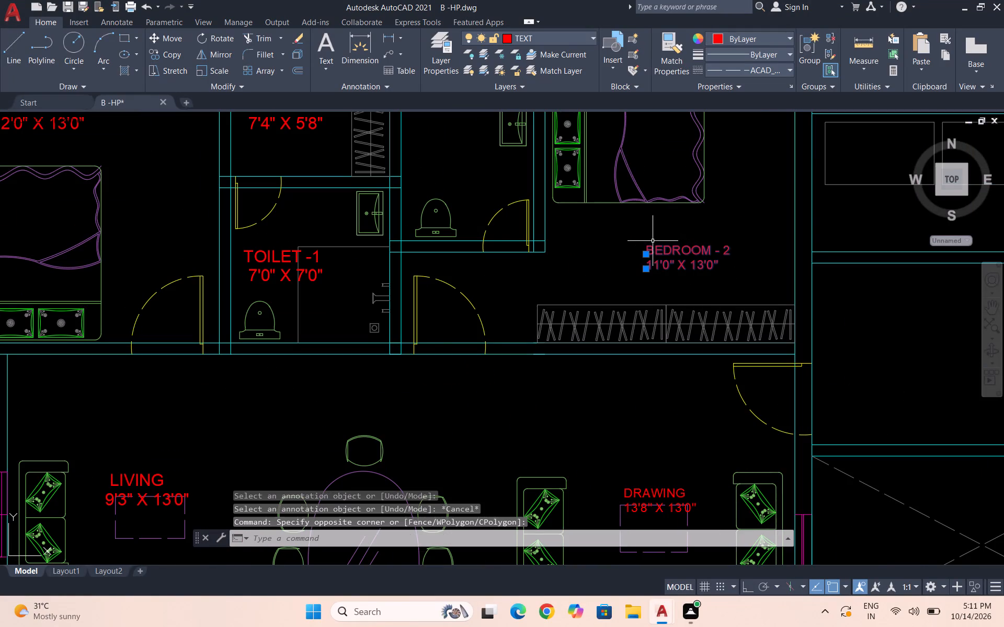
{"action": "type", "text": "CO"}
{"action": "key", "text": "Return"}
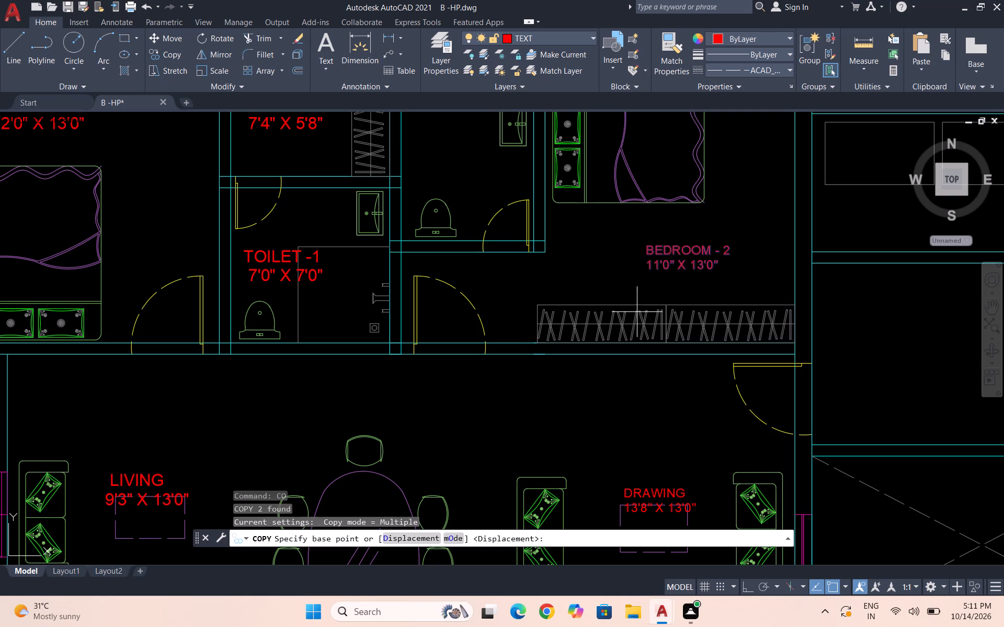
{"action": "left_click", "coordinate": [680, 266]}
{"action": "scroll", "coordinate": [571, 272], "scroll_direction": "down", "scroll_amount": 1}
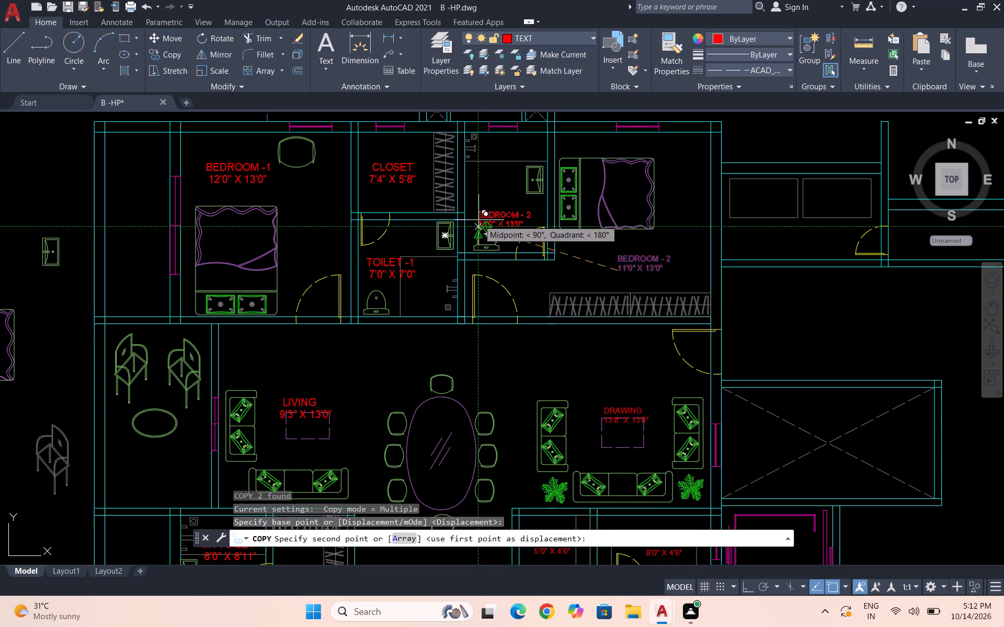
{"action": "scroll", "coordinate": [476, 210], "scroll_direction": "up", "scroll_amount": 2}
{"action": "left_click", "coordinate": [480, 220]}
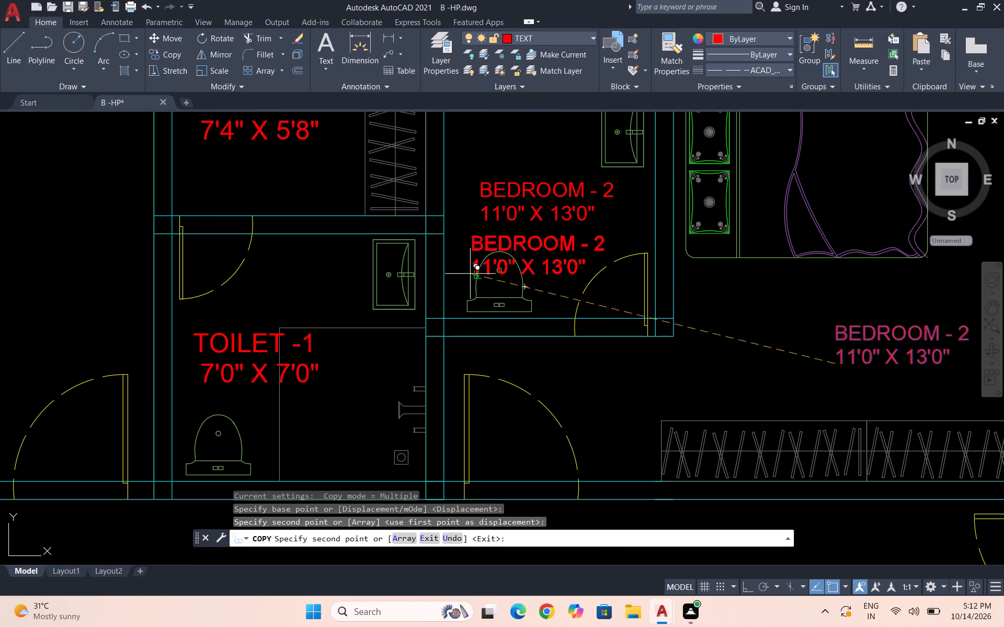
{"action": "key", "text": "Escape"}
{"action": "key", "text": "Escape"}
Change the copied BEDROOM - 2 name above the WC to TOILET - 2.
{"action": "double_click", "coordinate": [525, 193]}
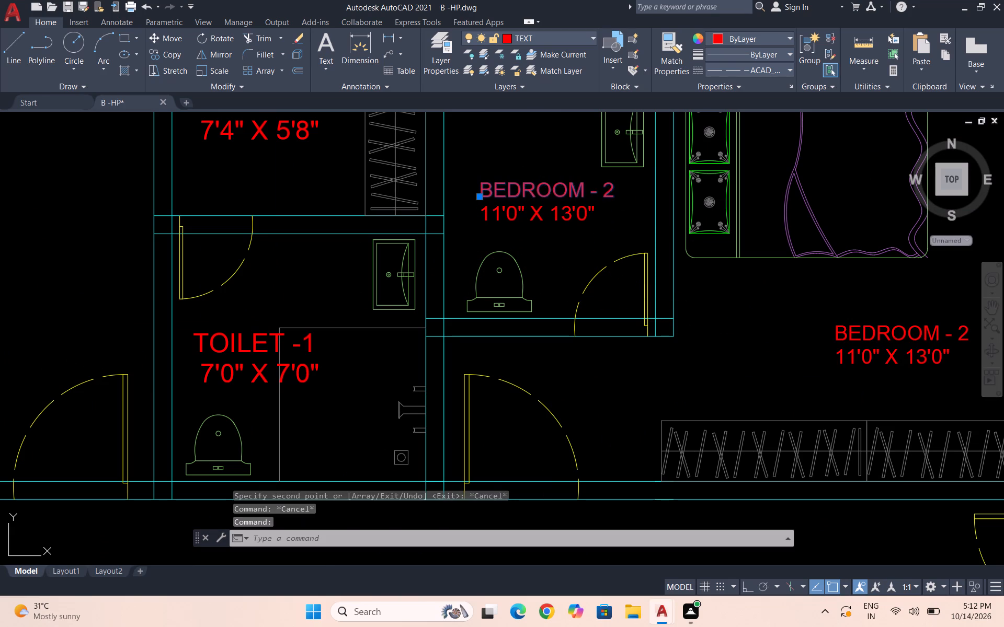
{"action": "left_click", "coordinate": [582, 189]}
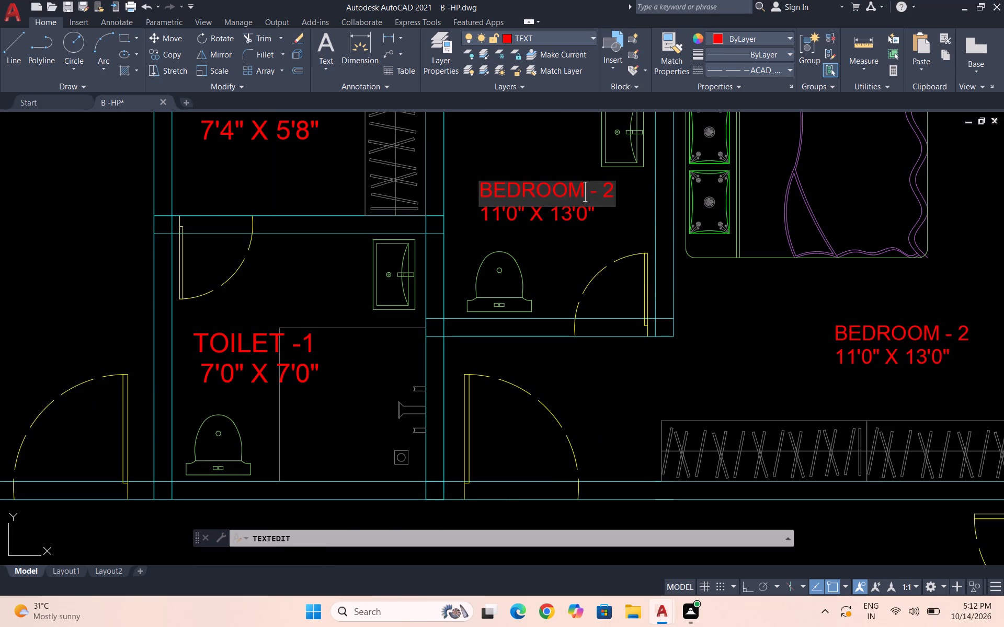
{"action": "key", "text": "BackSpace"}
{"action": "key", "text": "BackSpace"}
{"action": "key", "text": "BackSpace"}
{"action": "key", "text": "BackSpace"}
{"action": "key", "text": "BackSpace"}
{"action": "key", "text": "BackSpace"}
{"action": "key", "text": "BackSpace"}
{"action": "key", "text": "BackSpace"}
{"action": "key", "text": "BackSpace"}
{"action": "key", "text": "BackSpace"}
{"action": "key", "text": "BackSpace"}
{"action": "type", "text": "TOILET"}
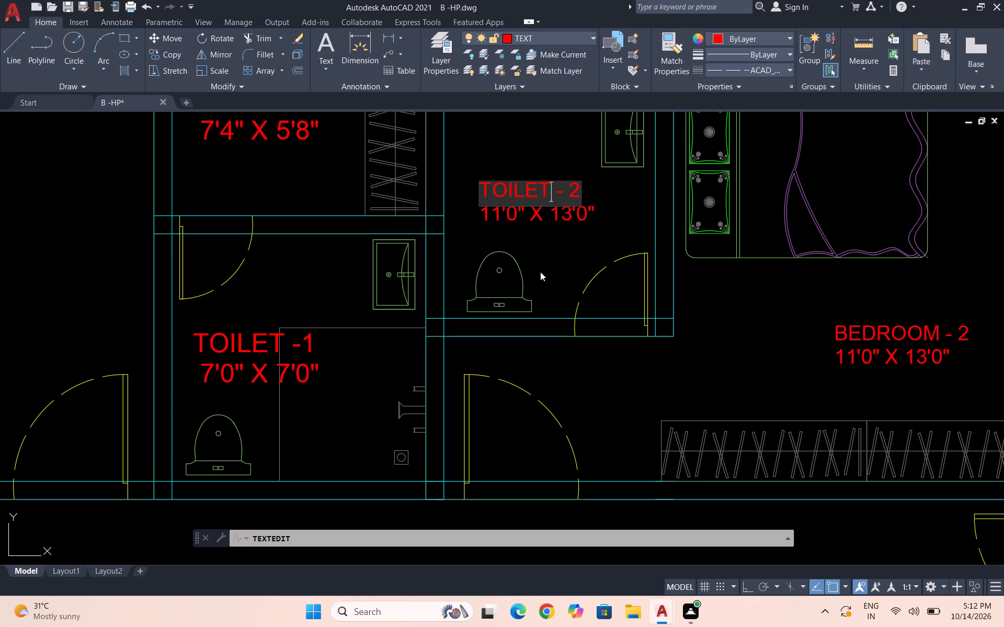
{"action": "left_click", "coordinate": [541, 245]}
Change the first dimension in the size line under TOILET - 2 to 5'10".
{"action": "scroll", "coordinate": [500, 240], "scroll_direction": "down", "scroll_amount": 1}
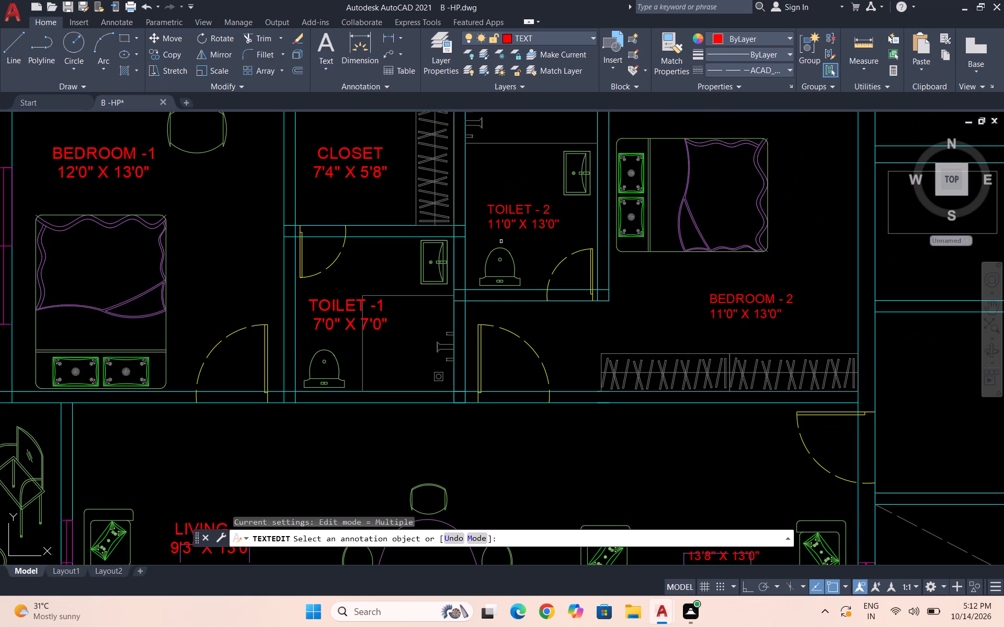
{"action": "scroll", "coordinate": [502, 242], "scroll_direction": "down", "scroll_amount": 1}
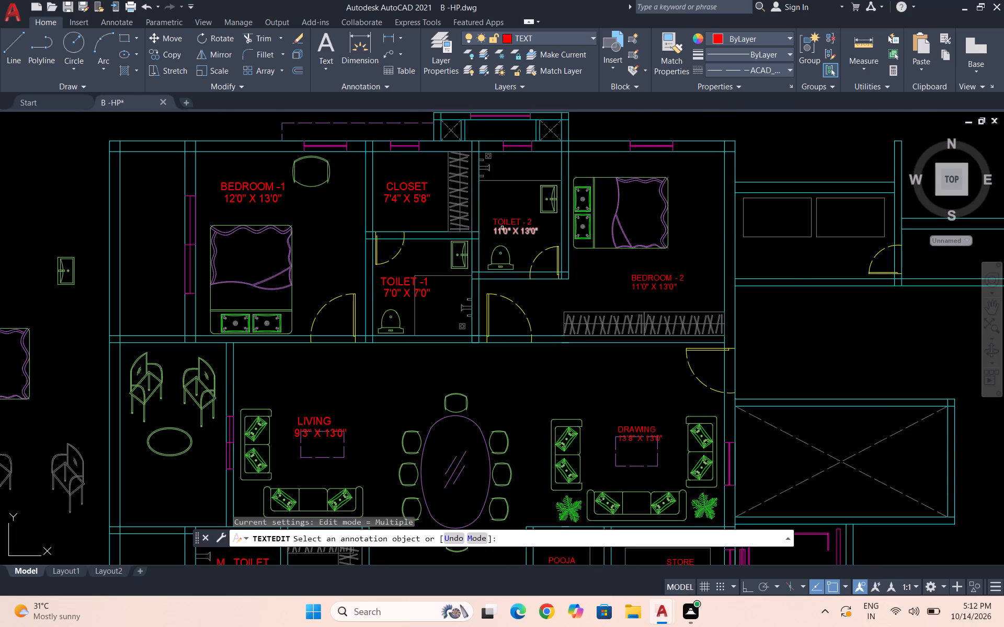
{"action": "scroll", "coordinate": [502, 228], "scroll_direction": "up", "scroll_amount": 2}
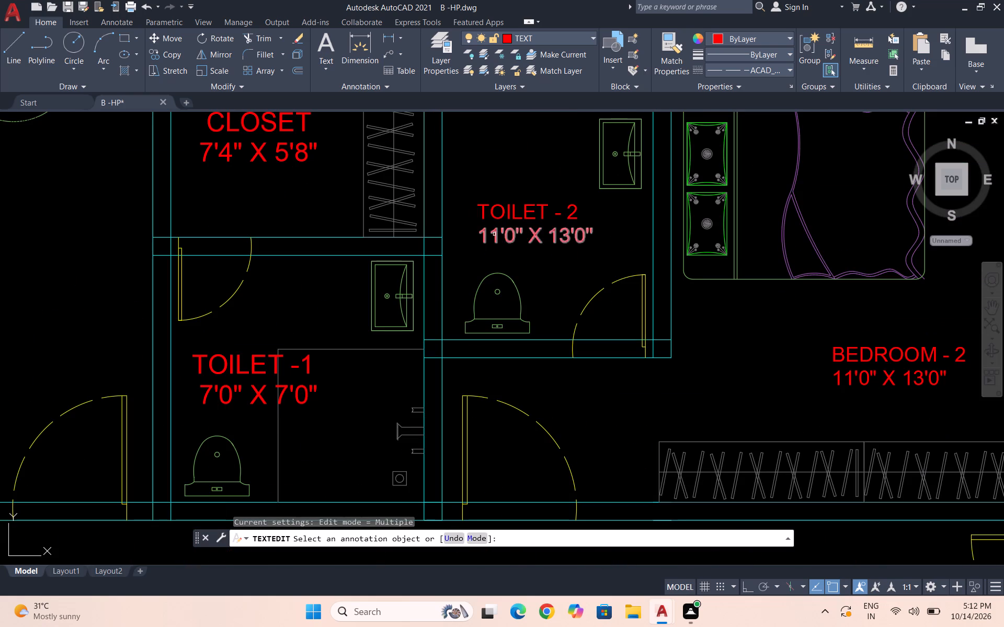
{"action": "double_click", "coordinate": [494, 234]}
{"action": "left_click", "coordinate": [495, 235]}
{"action": "left_click", "coordinate": [499, 237]}
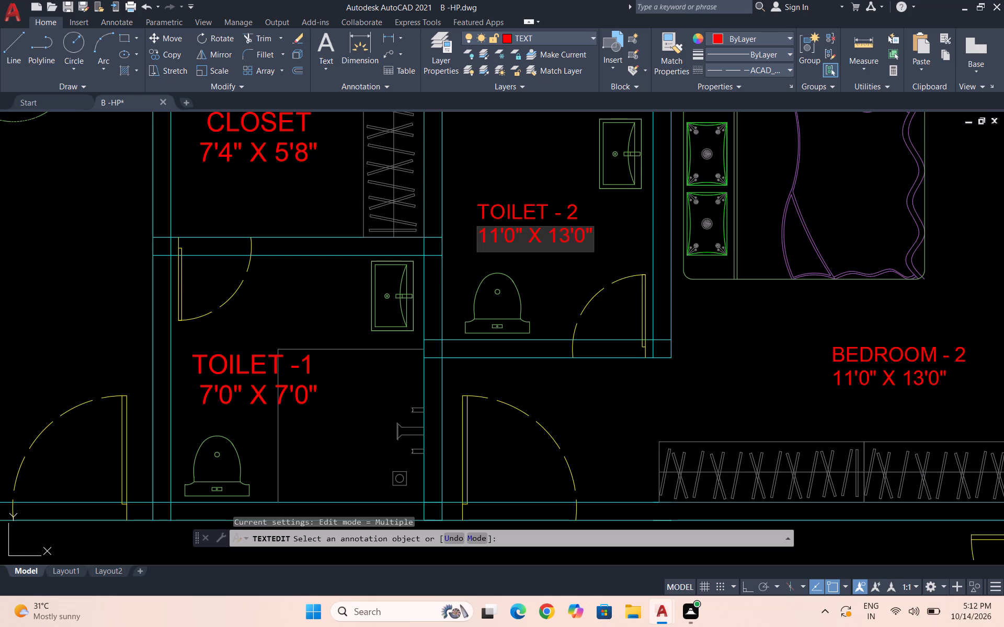
{"action": "key", "text": "BackSpace"}
{"action": "key", "text": "BackSpace"}
{"action": "key", "text": "5"}
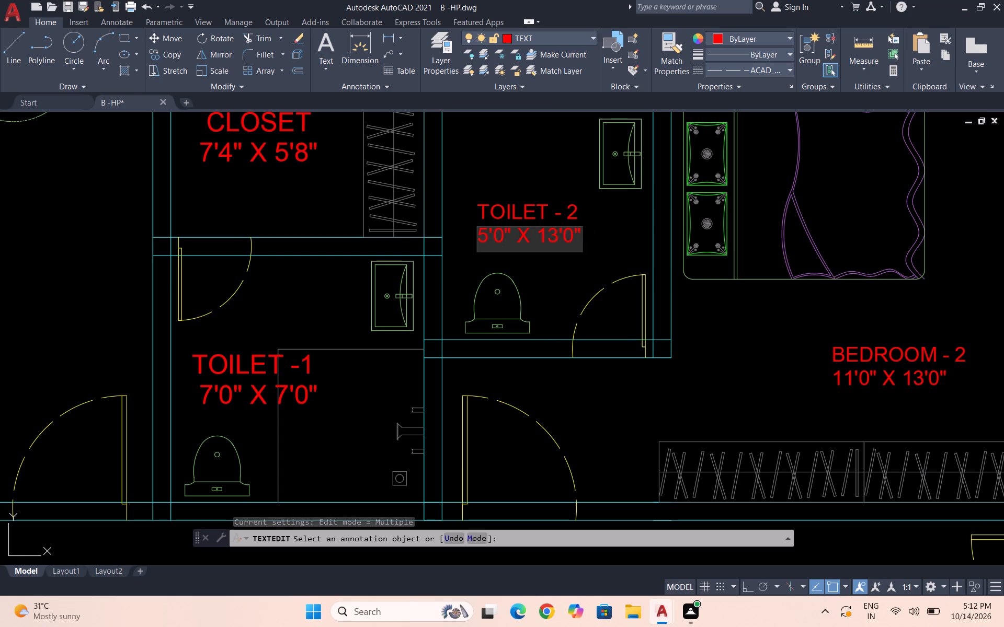
{"action": "left_click", "coordinate": [495, 240]}
{"action": "key", "text": "1"}
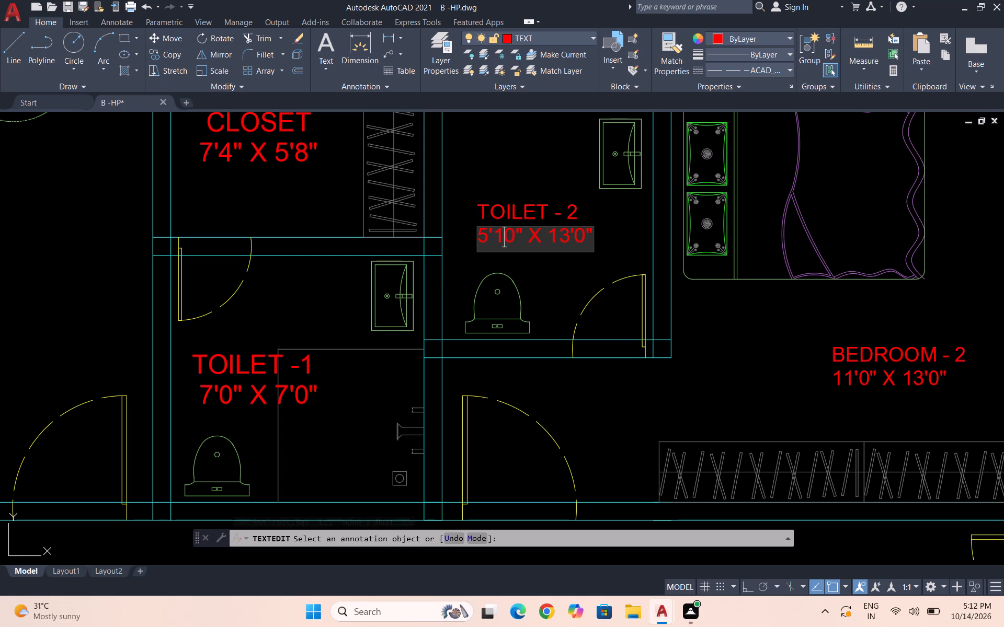
Change the second dimension in the size line under TOILET - 2 to 8'6".
{"action": "left_click", "coordinate": [571, 237]}
{"action": "key", "text": "BackSpace"}
{"action": "key", "text": "BackSpace"}
{"action": "key", "text": "8"}
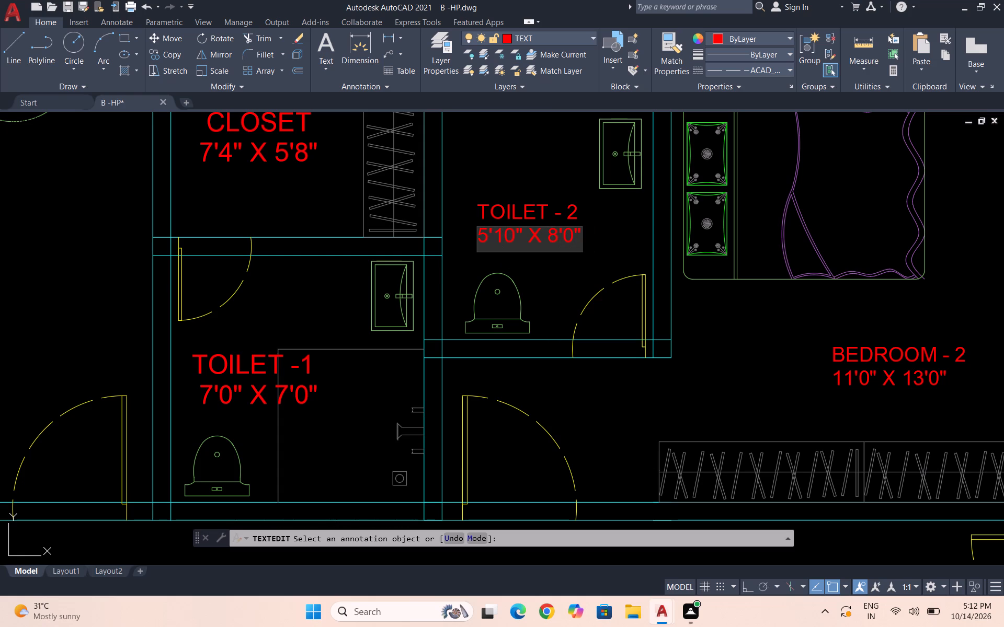
{"action": "left_click", "coordinate": [572, 238]}
{"action": "key", "text": "BackSpace"}
{"action": "key", "text": "6"}
{"action": "left_click", "coordinate": [571, 266]}
{"action": "key", "text": "Escape"}
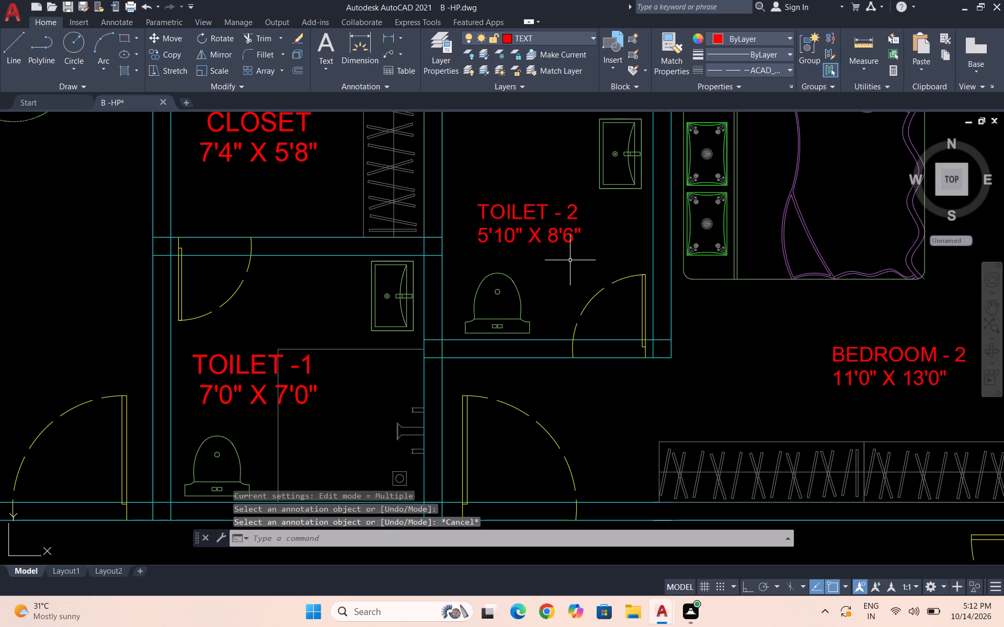
Make DOT the current layer.
{"action": "scroll", "coordinate": [565, 257], "scroll_direction": "down", "scroll_amount": 1}
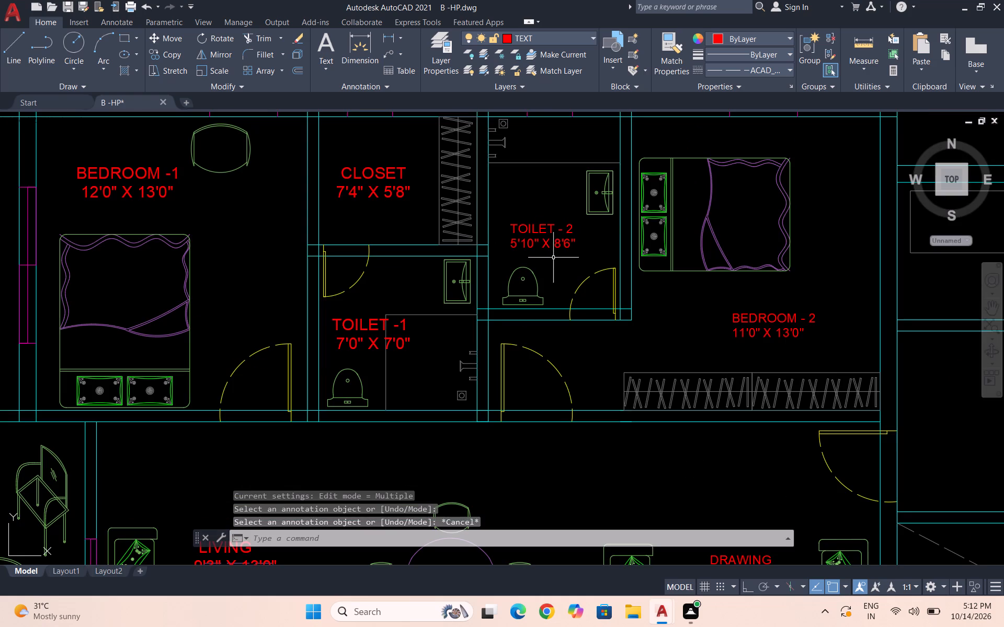
{"action": "scroll", "coordinate": [404, 264], "scroll_direction": "down", "scroll_amount": 3}
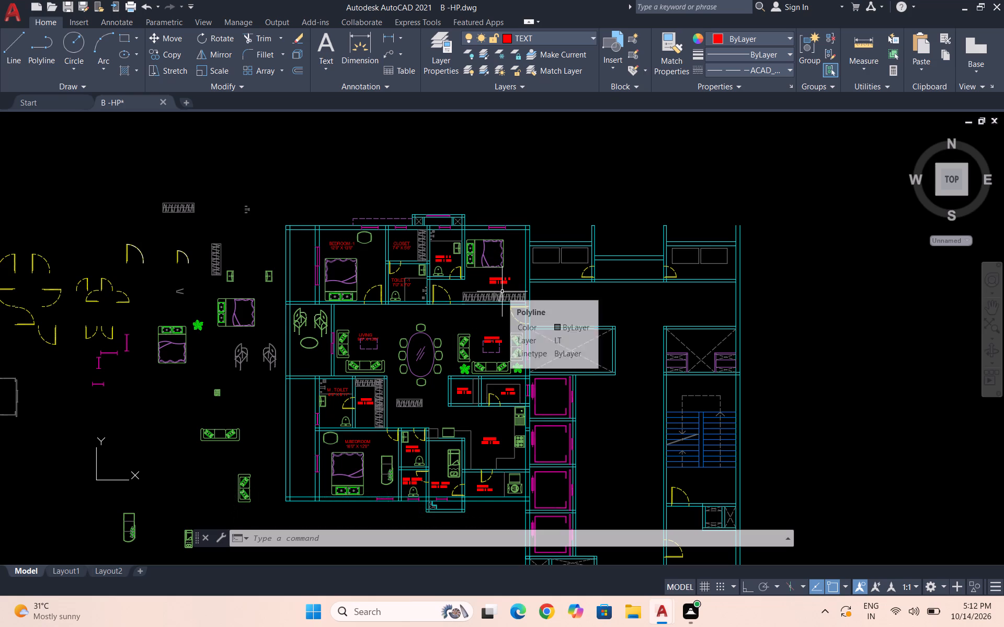
{"action": "left_click", "coordinate": [545, 43]}
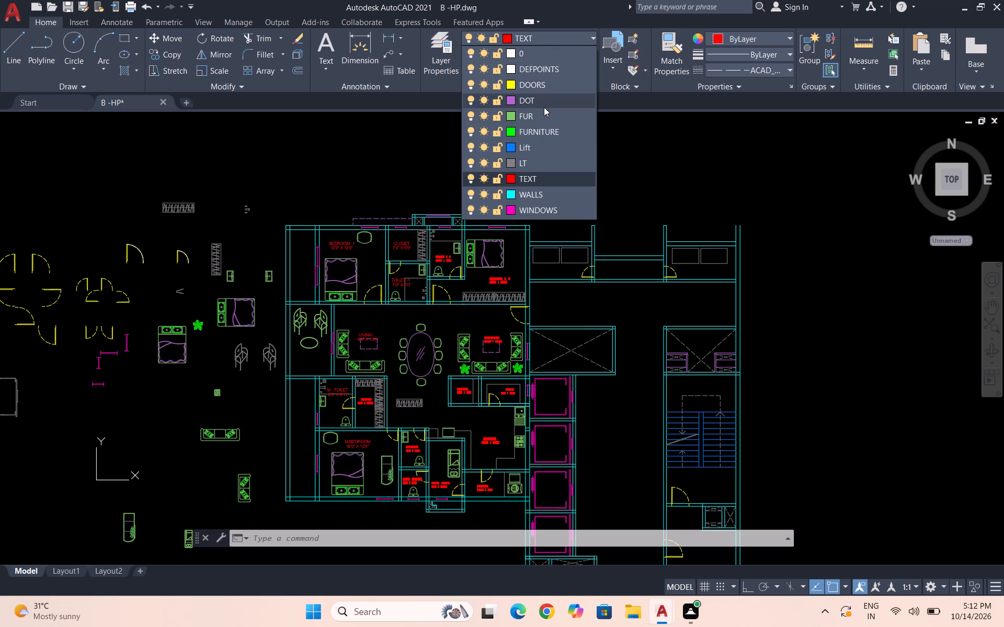
{"action": "left_click", "coordinate": [541, 102]}
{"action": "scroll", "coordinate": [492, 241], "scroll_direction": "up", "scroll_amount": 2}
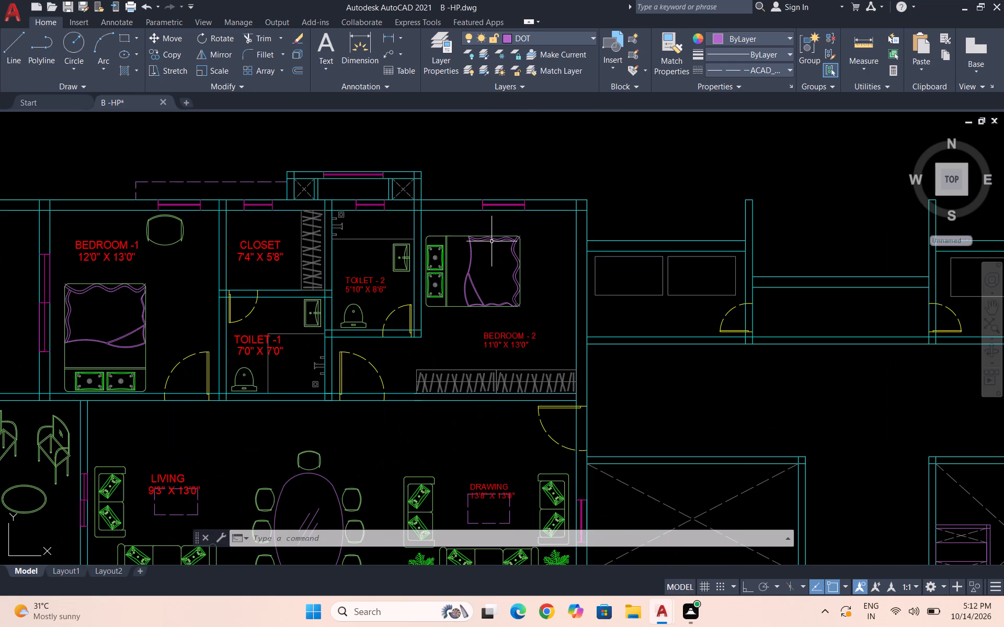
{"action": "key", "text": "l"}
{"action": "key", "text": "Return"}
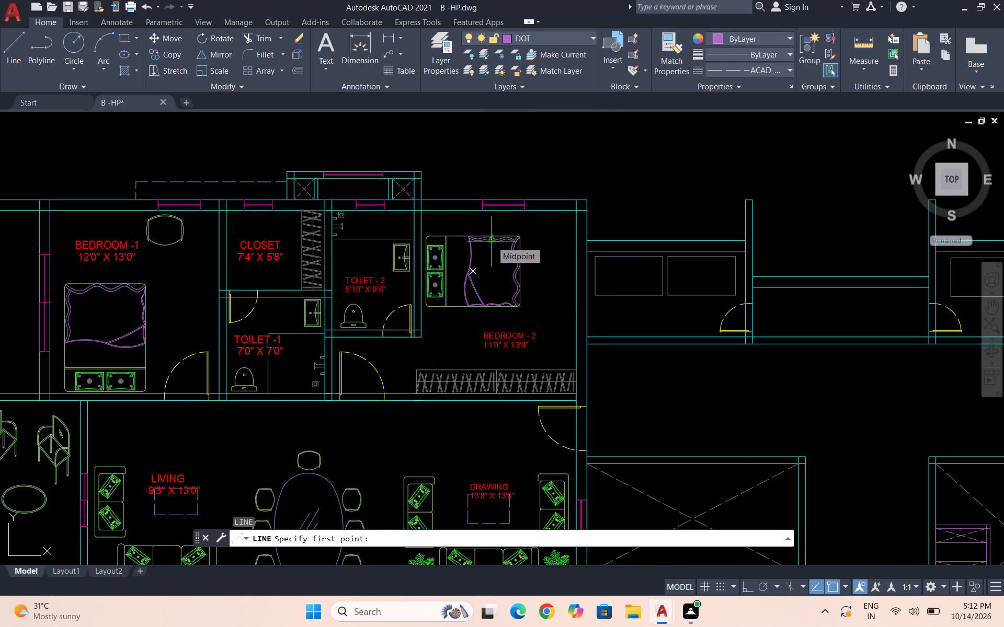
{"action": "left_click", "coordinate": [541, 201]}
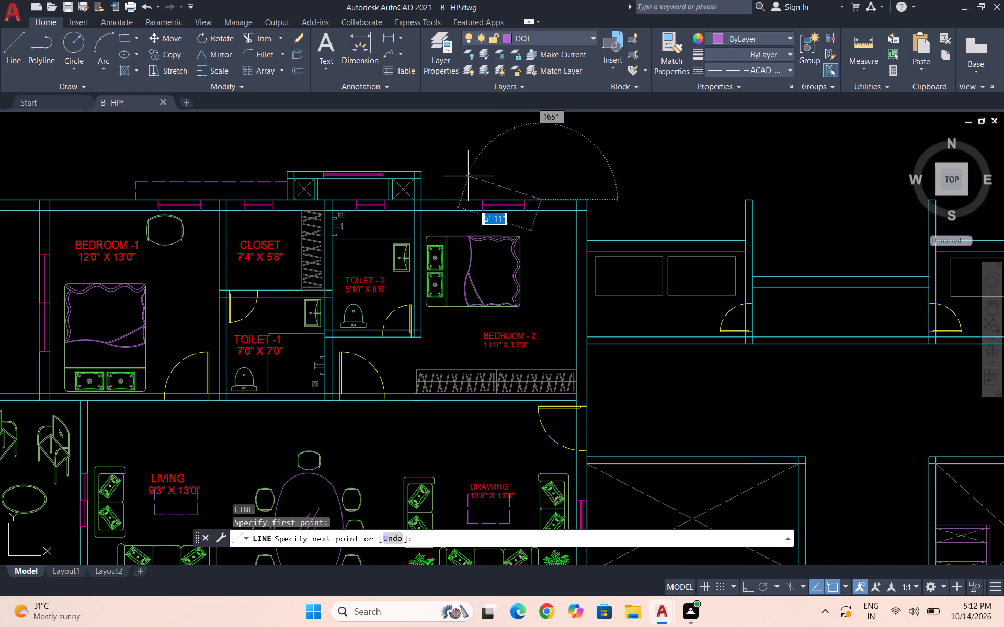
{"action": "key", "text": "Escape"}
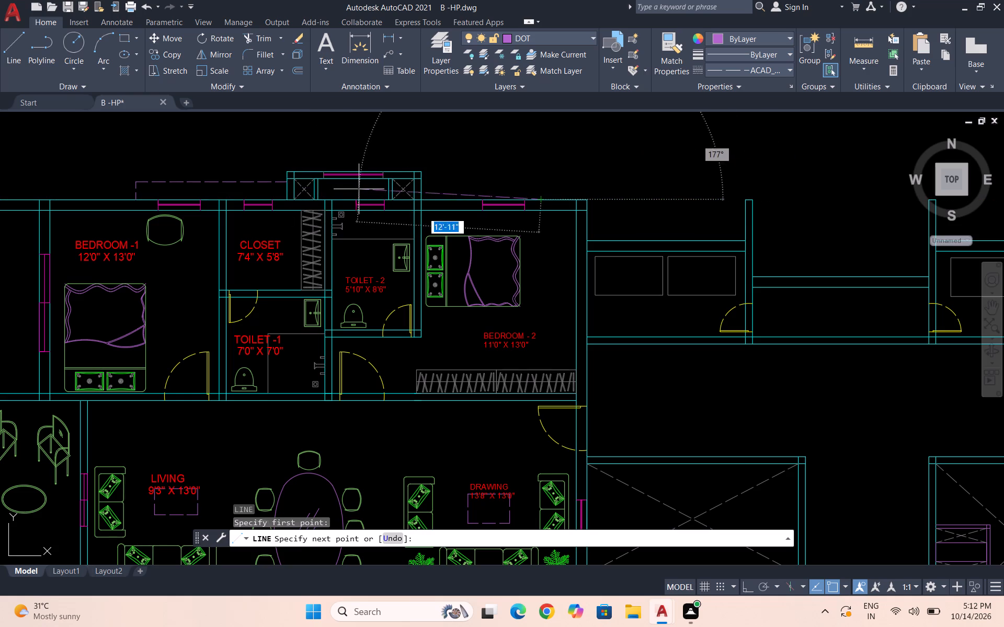
Copy the short dashed vertical line outside BEDROOM -1 about 28'10" horizontally, with Ortho on, onto the outer wall right of BEDROOM - 2's window.
{"action": "left_click", "coordinate": [142, 187]}
{"action": "left_click", "coordinate": [120, 187]}
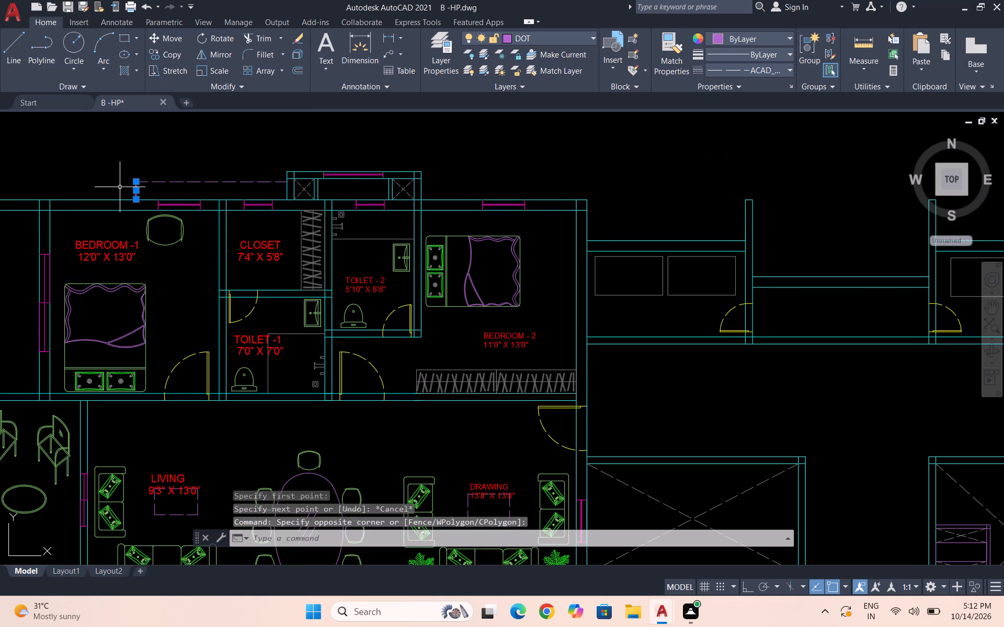
{"action": "type", "text": "CO"}
{"action": "key", "text": "Return"}
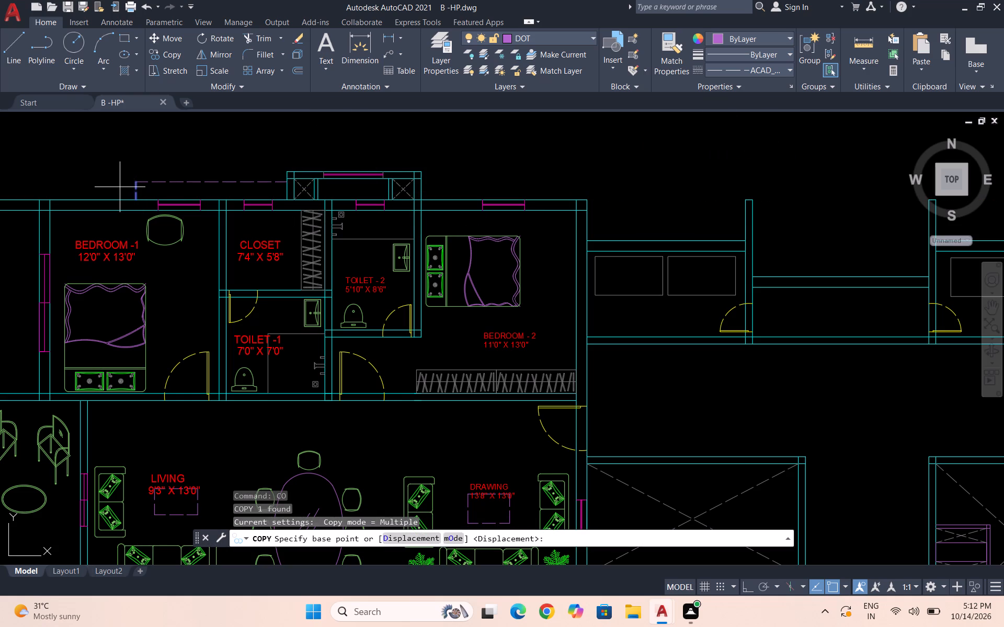
{"action": "left_click", "coordinate": [135, 196]}
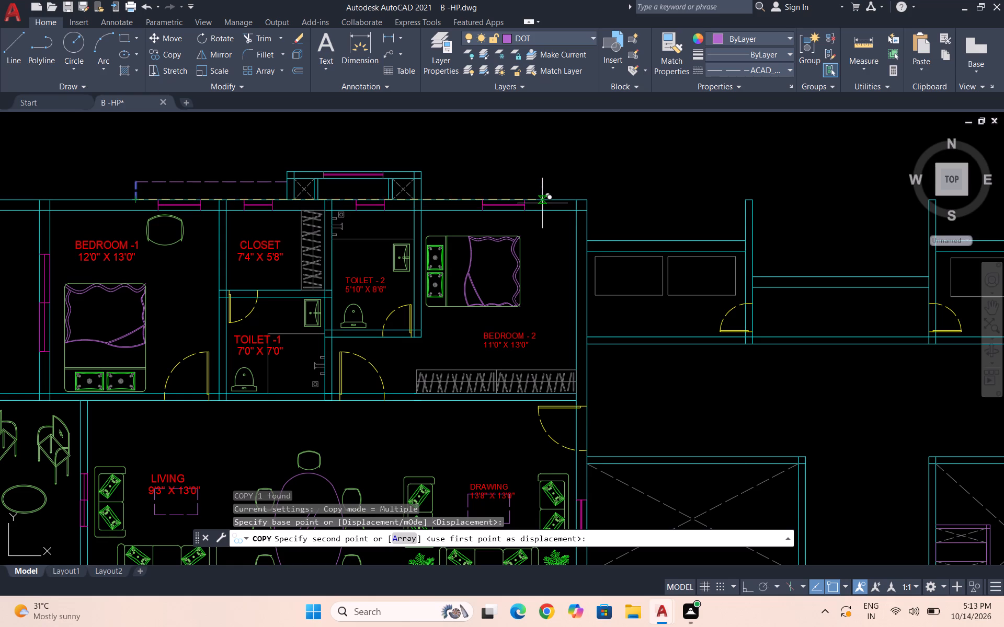
{"action": "key", "text": "F8"}
{"action": "scroll", "coordinate": [537, 199], "scroll_direction": "up", "scroll_amount": 2}
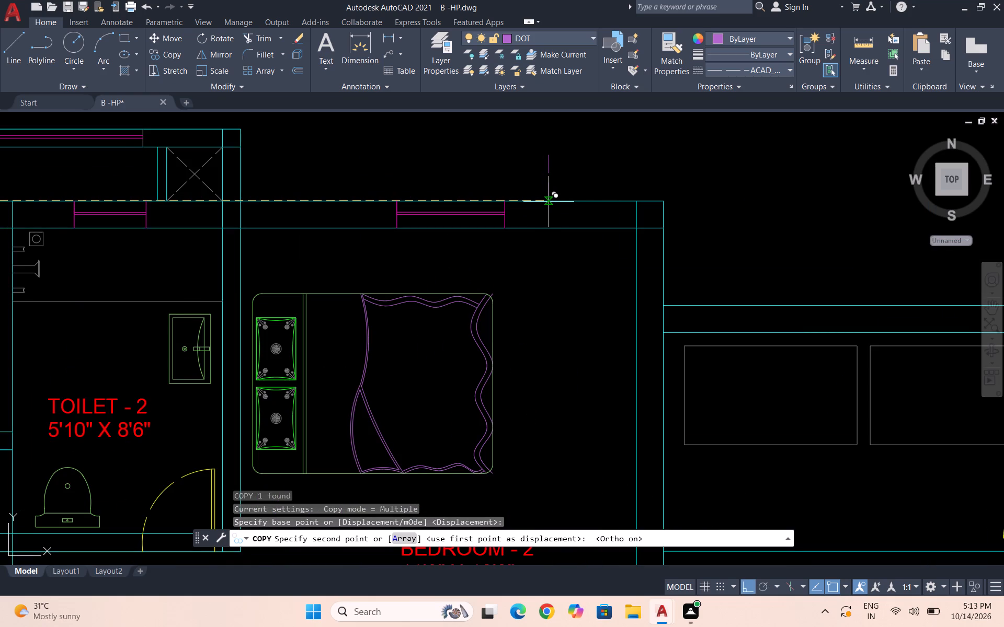
{"action": "left_click", "coordinate": [550, 203]}
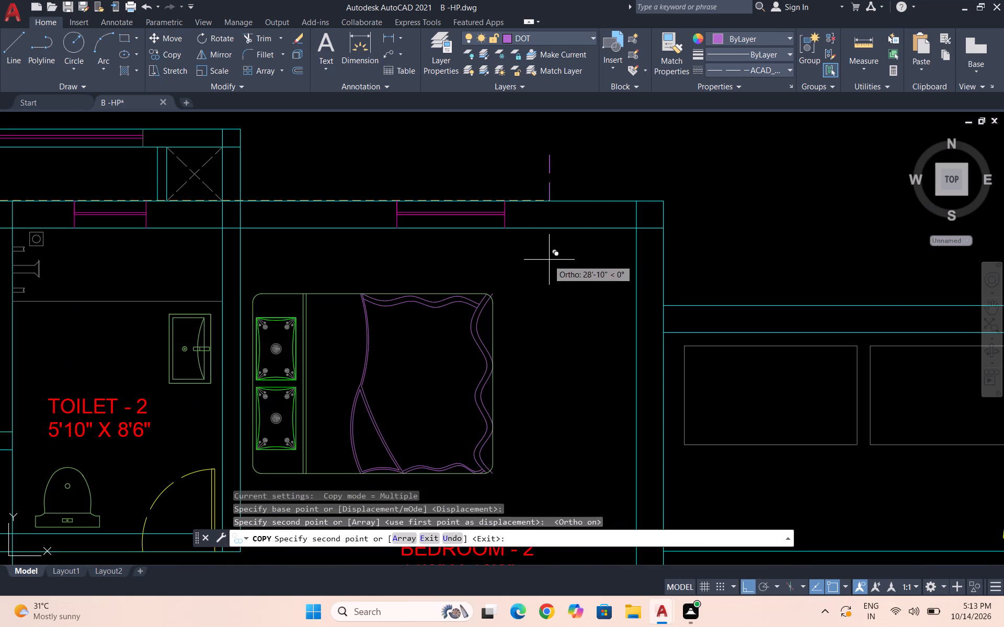
{"action": "key", "text": "Escape"}
Copy the new dashed vertical line horizontally along the outer wall to the left side of BEDROOM - 2's window.
{"action": "left_click_drag", "start_coordinate": [557, 169], "coordinate": [546, 169]}
{"action": "left_click", "coordinate": [490, 175]}
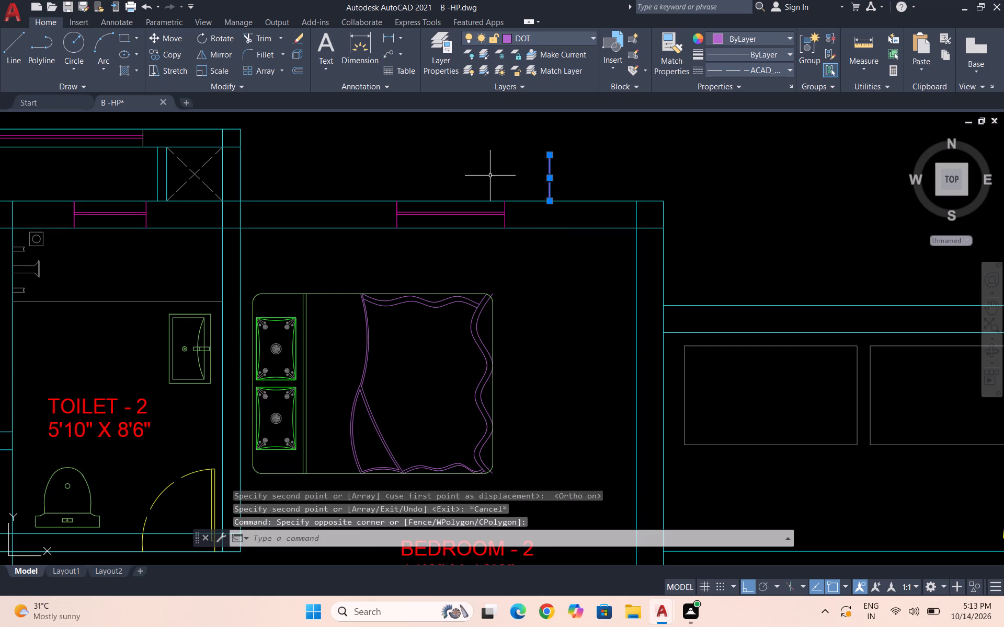
{"action": "type", "text": "CO"}
{"action": "key", "text": "Return"}
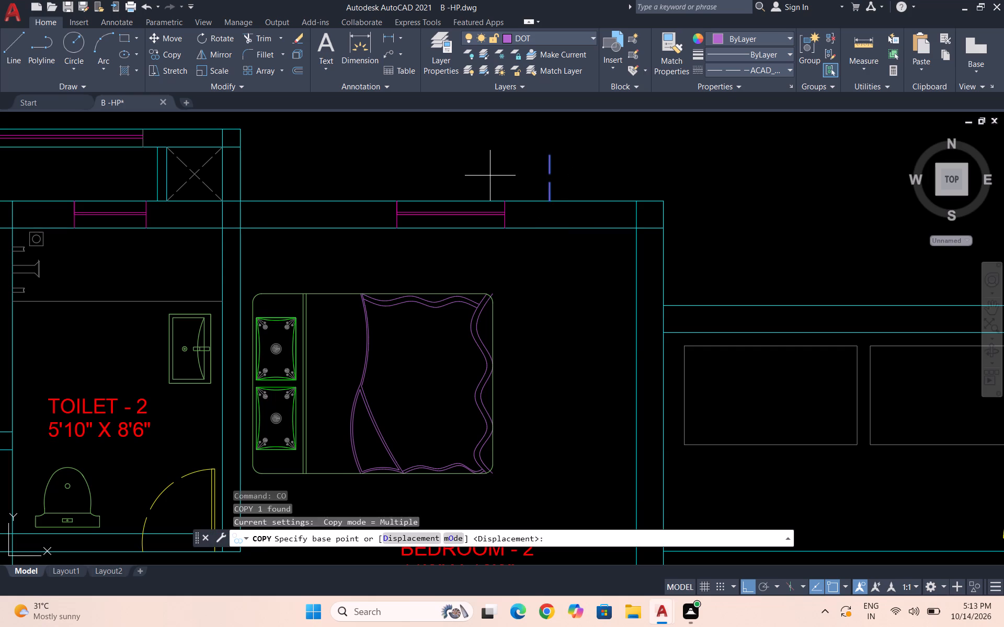
{"action": "left_click", "coordinate": [551, 200]}
{"action": "left_click", "coordinate": [358, 207]}
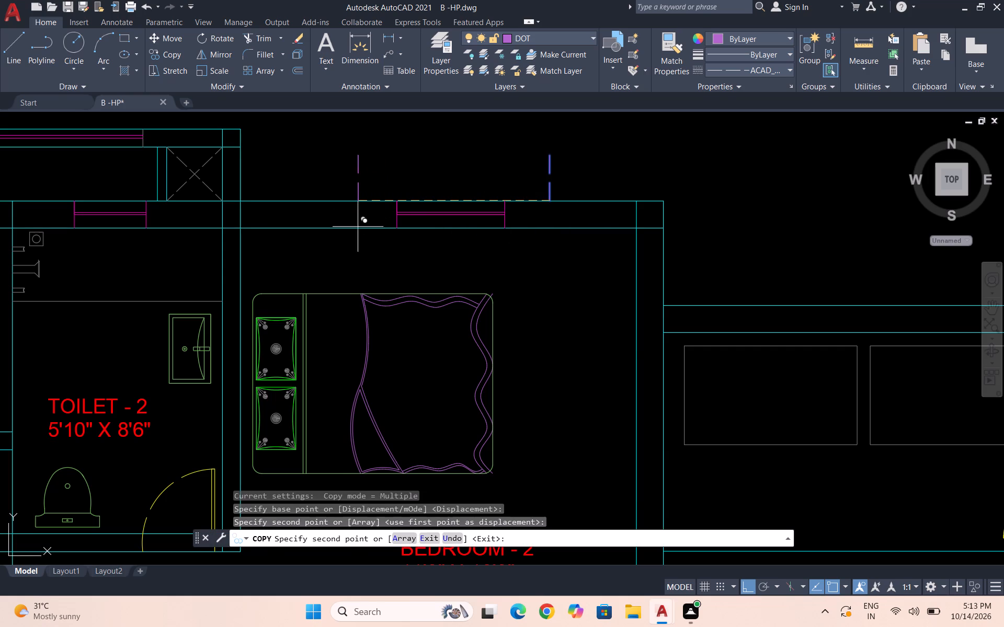
{"action": "key", "text": "Escape"}
Draw a horizontal line joining the upper ends of the two dashed verticals outside BEDROOM - 2's window.
{"action": "key", "text": "l"}
{"action": "key", "text": "Return"}
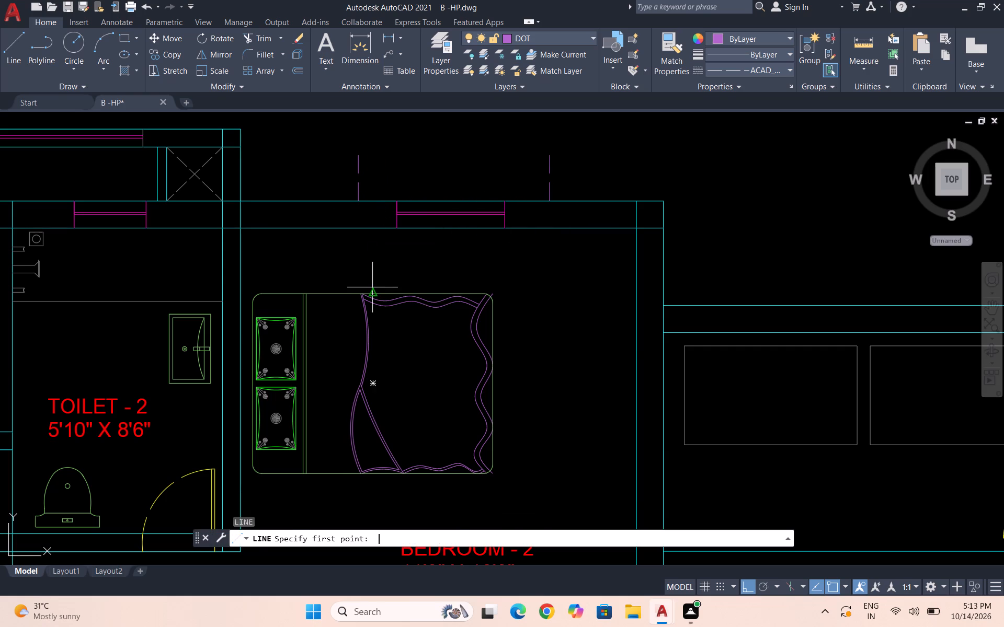
{"action": "left_click", "coordinate": [359, 157]}
{"action": "left_click", "coordinate": [550, 157]}
{"action": "key", "text": "Escape"}
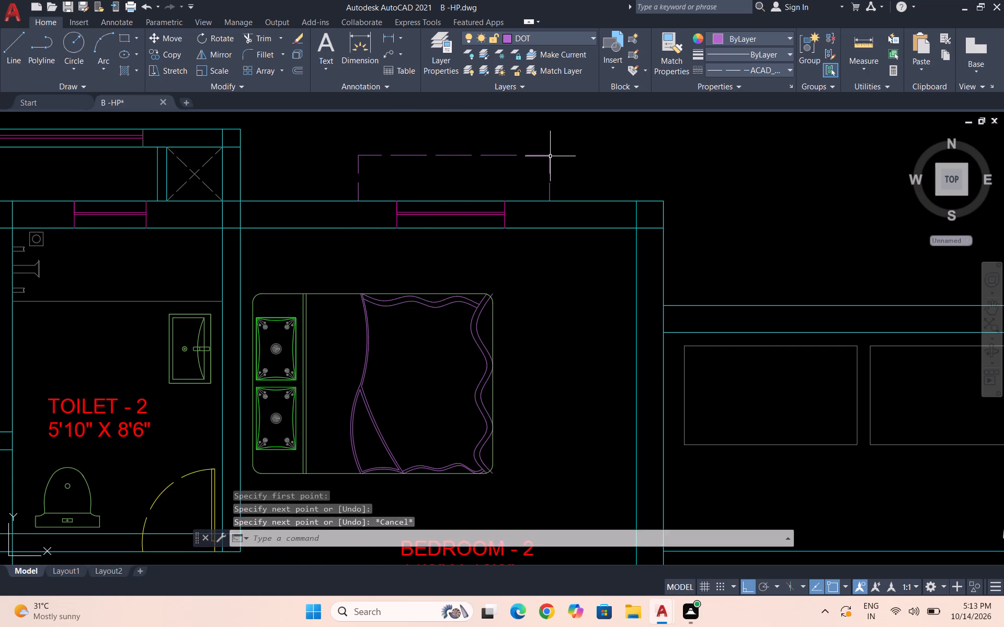
On the WALLS layer, draw a vertical line across the narrow strip below the flat's lower wall, toward its right end, between the two horizontal wall lines.
{"action": "scroll", "coordinate": [533, 159], "scroll_direction": "down", "scroll_amount": 3}
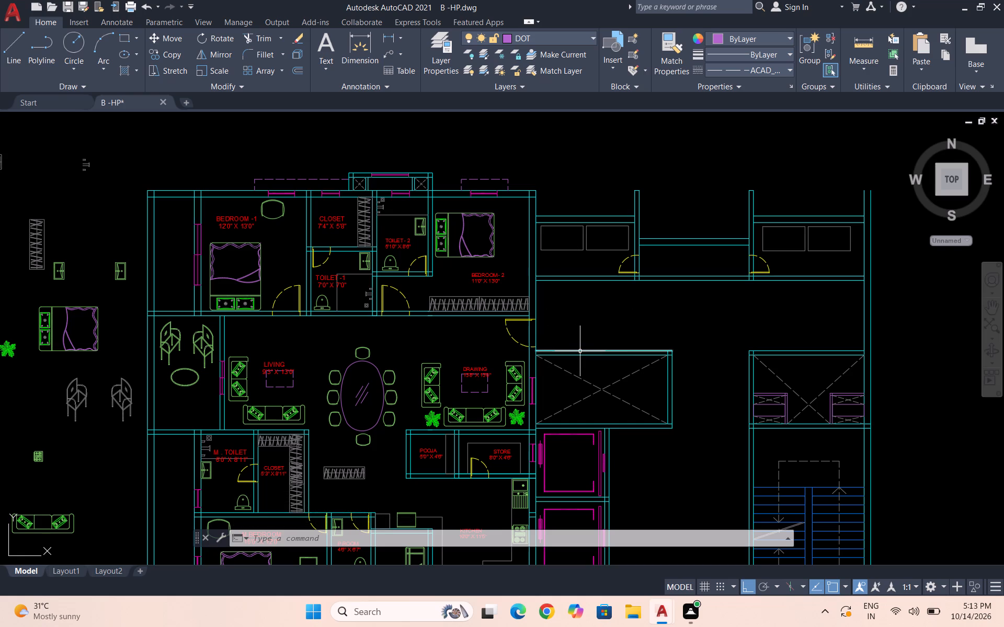
{"action": "left_click", "coordinate": [988, 305]}
{"action": "left_click_drag", "start_coordinate": [883, 326], "coordinate": [784, 274]}
{"action": "scroll", "coordinate": [744, 226], "scroll_direction": "down", "scroll_amount": 2}
{"action": "left_click_drag", "start_coordinate": [665, 278], "coordinate": [623, 234]}
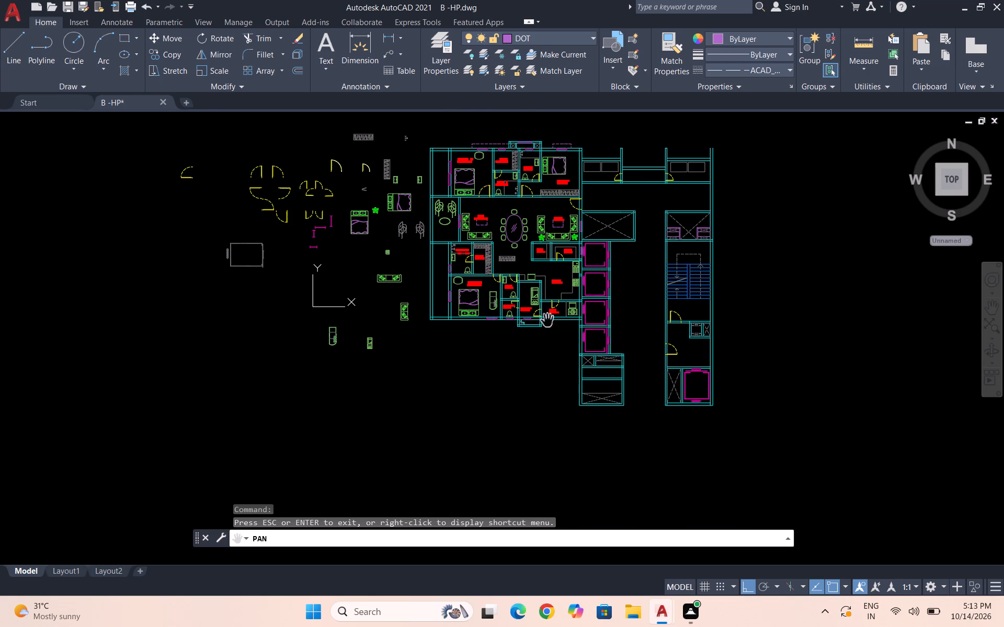
{"action": "scroll", "coordinate": [540, 323], "scroll_direction": "up", "scroll_amount": 8}
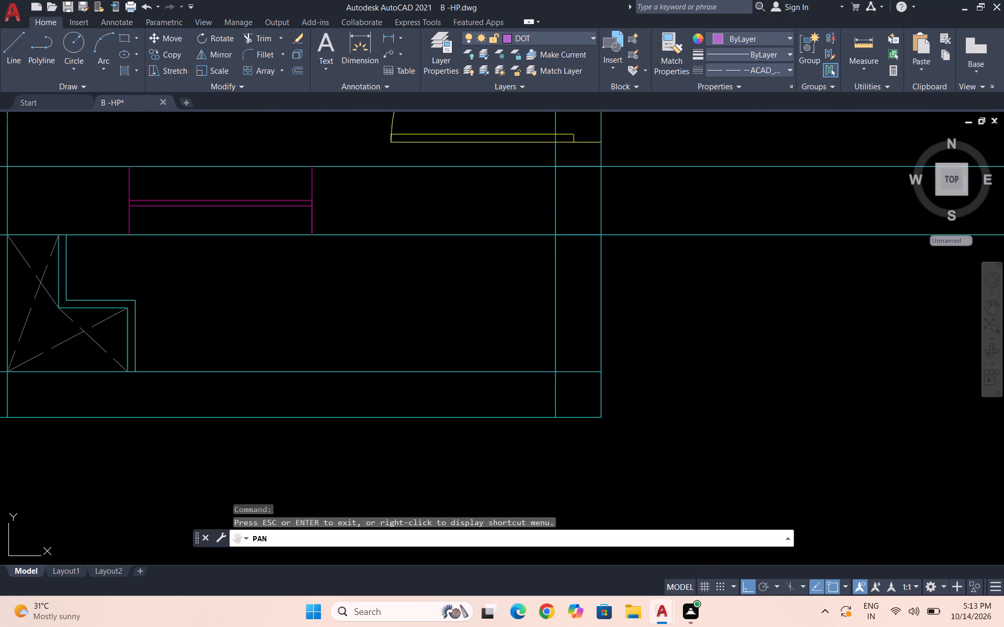
{"action": "left_click_drag", "start_coordinate": [521, 313], "coordinate": [608, 356]}
{"action": "key", "text": "Escape"}
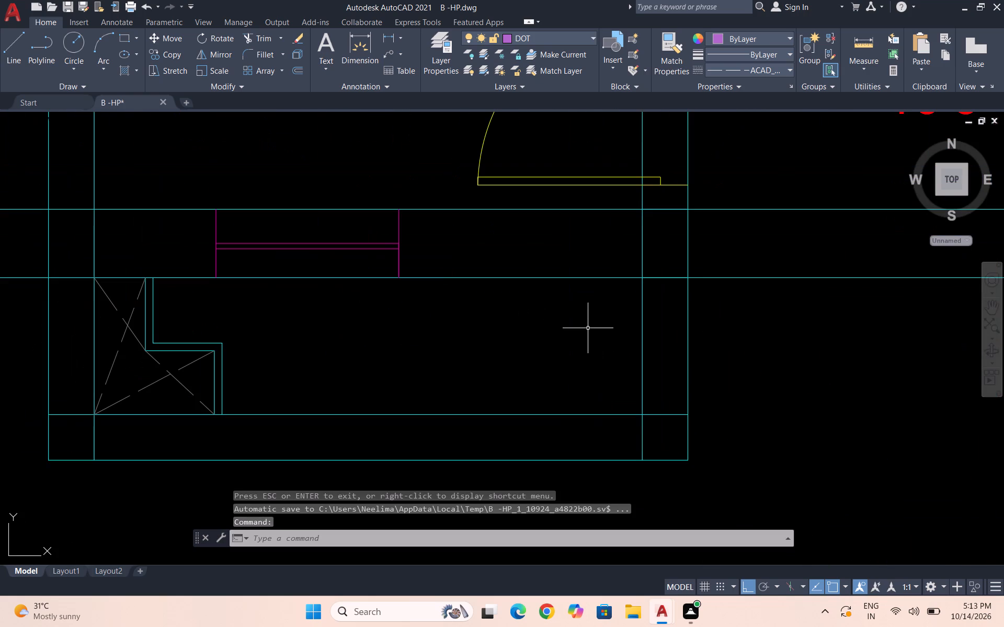
{"action": "left_click", "coordinate": [558, 39]}
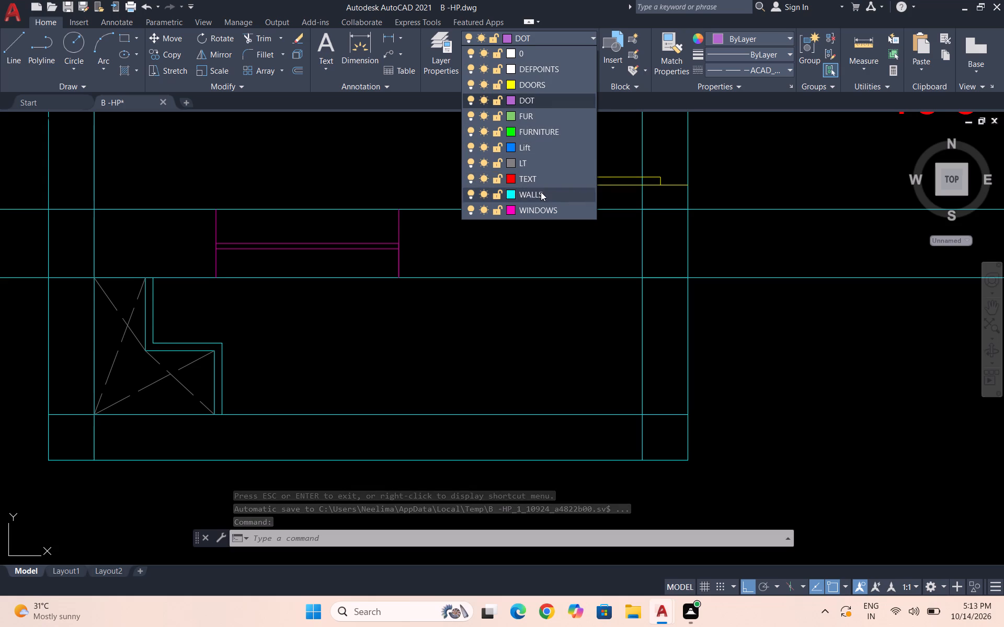
{"action": "left_click", "coordinate": [541, 192]}
{"action": "key", "text": "l"}
{"action": "key", "text": "Return"}
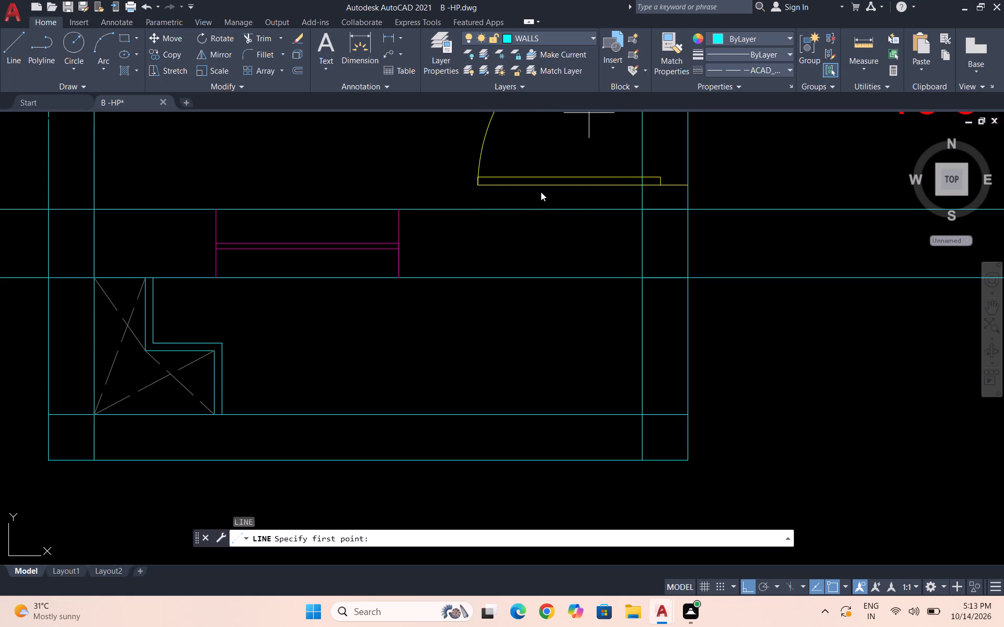
{"action": "left_click", "coordinate": [517, 415]}
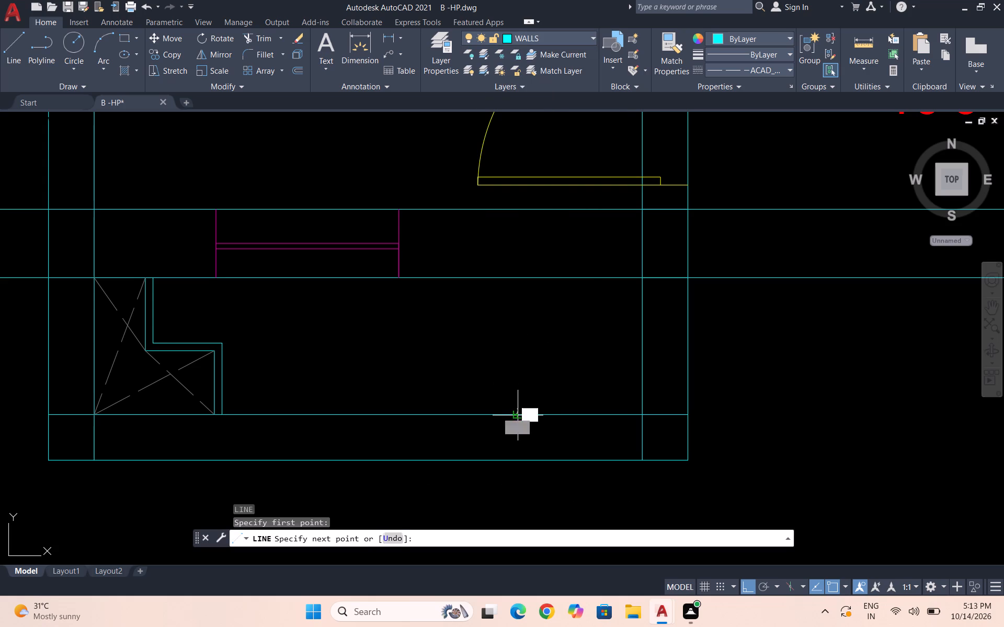
{"action": "left_click", "coordinate": [519, 280]}
{"action": "key", "text": "Escape"}
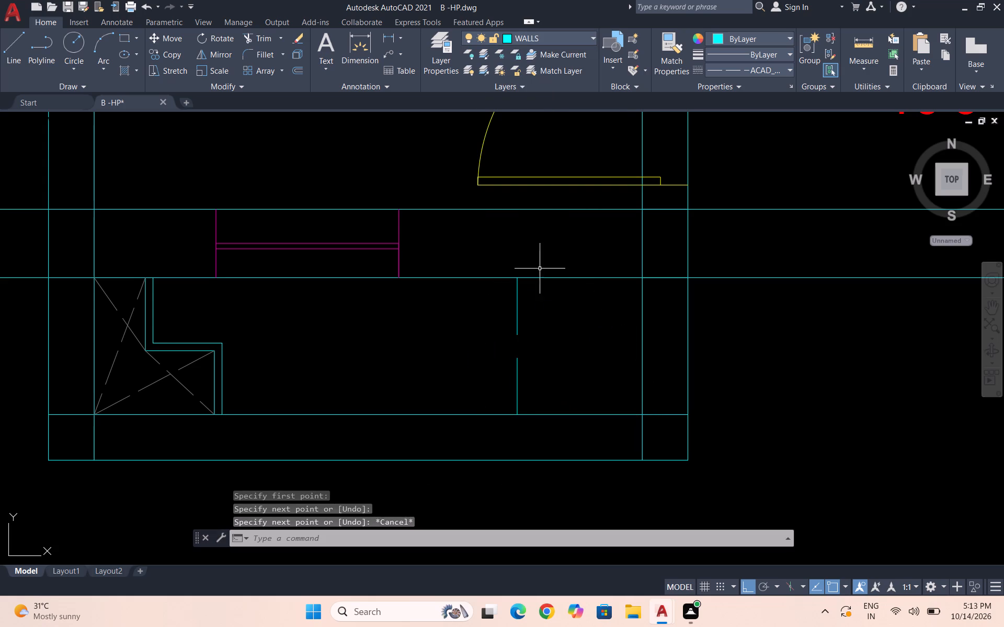
Match the new vertical line's properties to the solid horizontal wall line it meets at the top.
{"action": "left_click", "coordinate": [666, 75]}
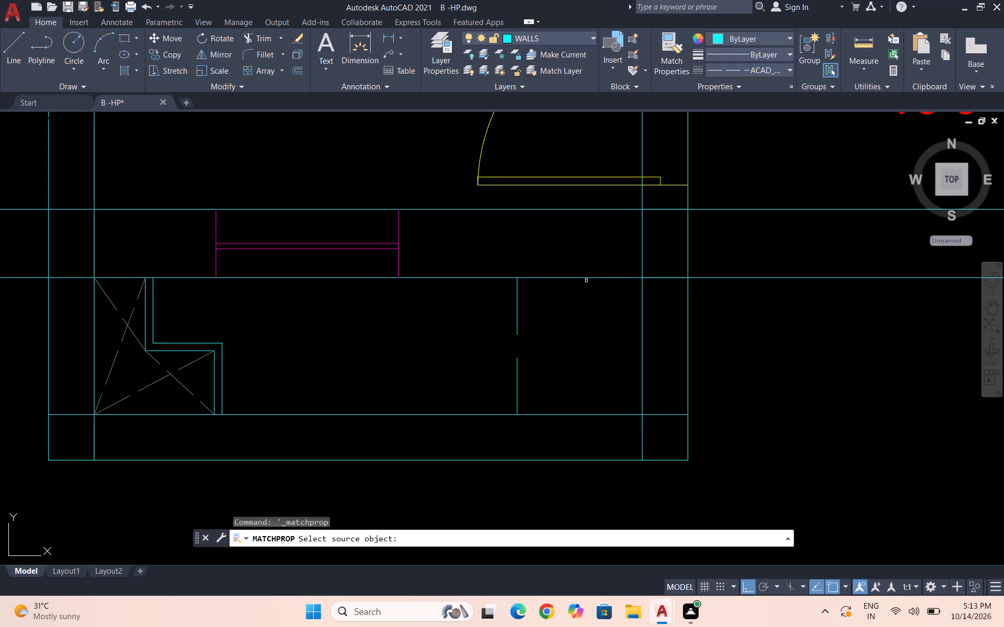
{"action": "left_click", "coordinate": [669, 72]}
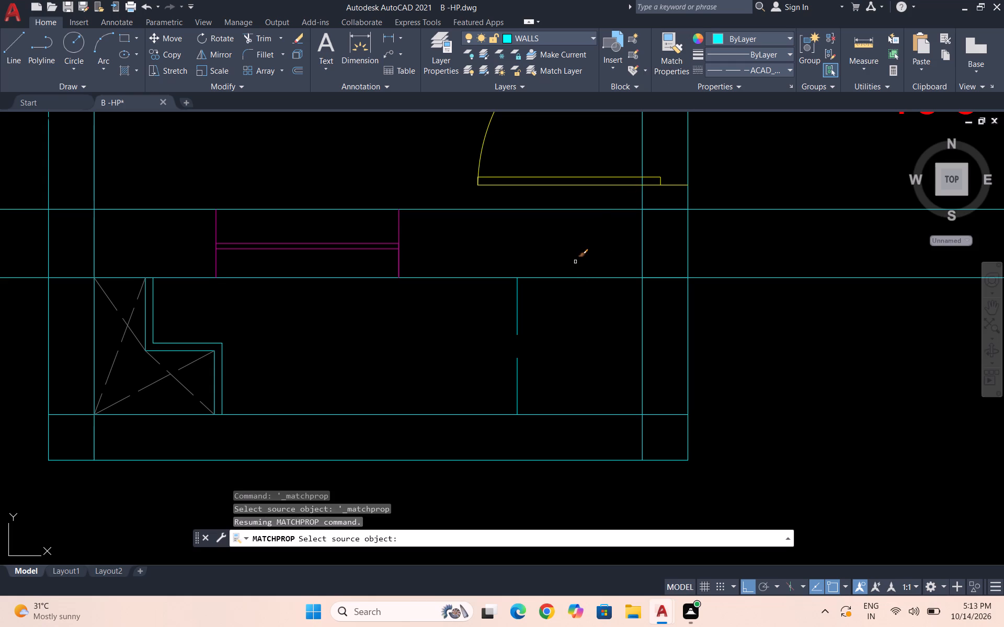
{"action": "left_click", "coordinate": [576, 278]}
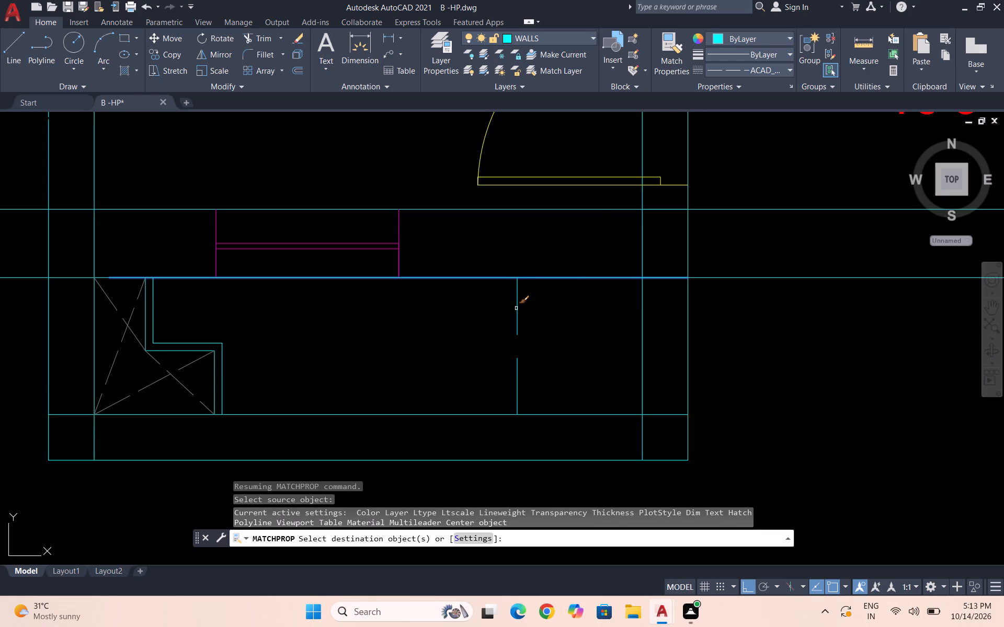
{"action": "left_click", "coordinate": [517, 308]}
{"action": "key", "text": "Escape"}
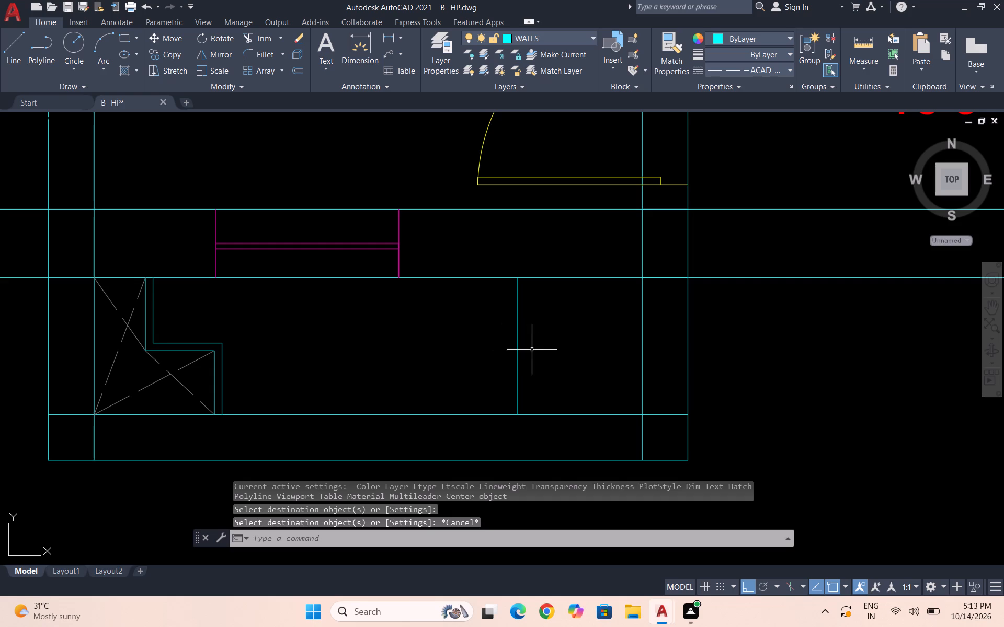
{"action": "key", "text": "Escape"}
Copy the vertical line a short distance left along the strip's lower wall line to form the second face of the partition.
{"action": "left_click", "coordinate": [533, 351]}
{"action": "left_click", "coordinate": [494, 329]}
{"action": "type", "text": "CO"}
{"action": "key", "text": "Return"}
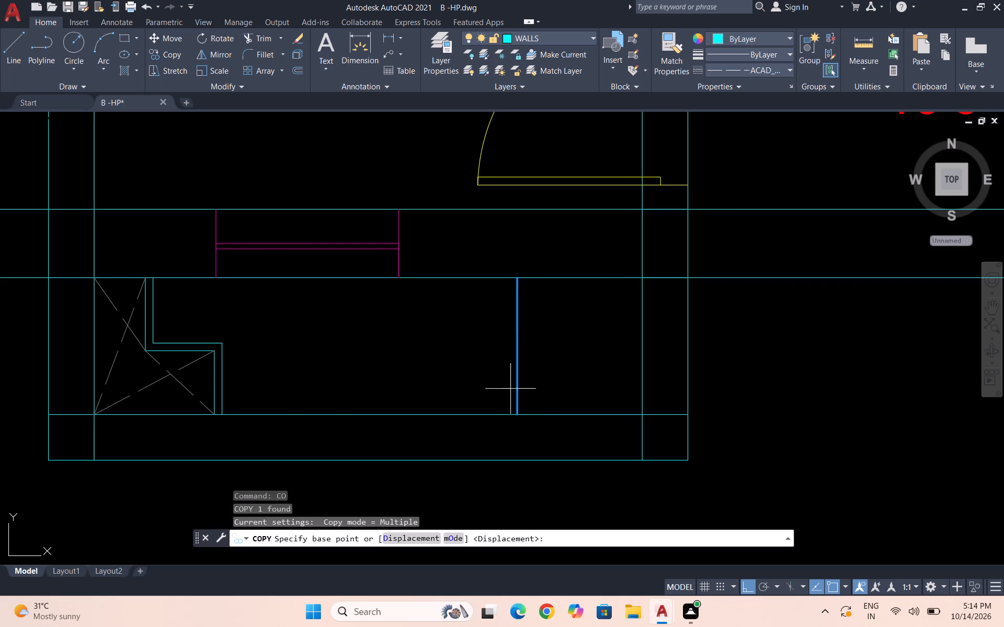
{"action": "left_click", "coordinate": [519, 416]}
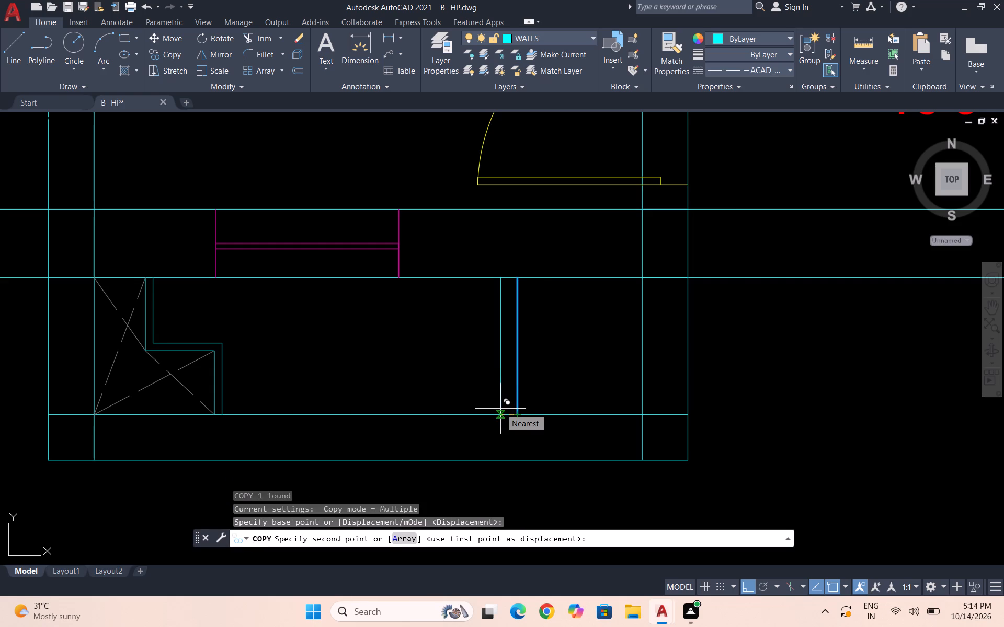
{"action": "left_click", "coordinate": [501, 413]}
{"action": "key", "text": "Escape"}
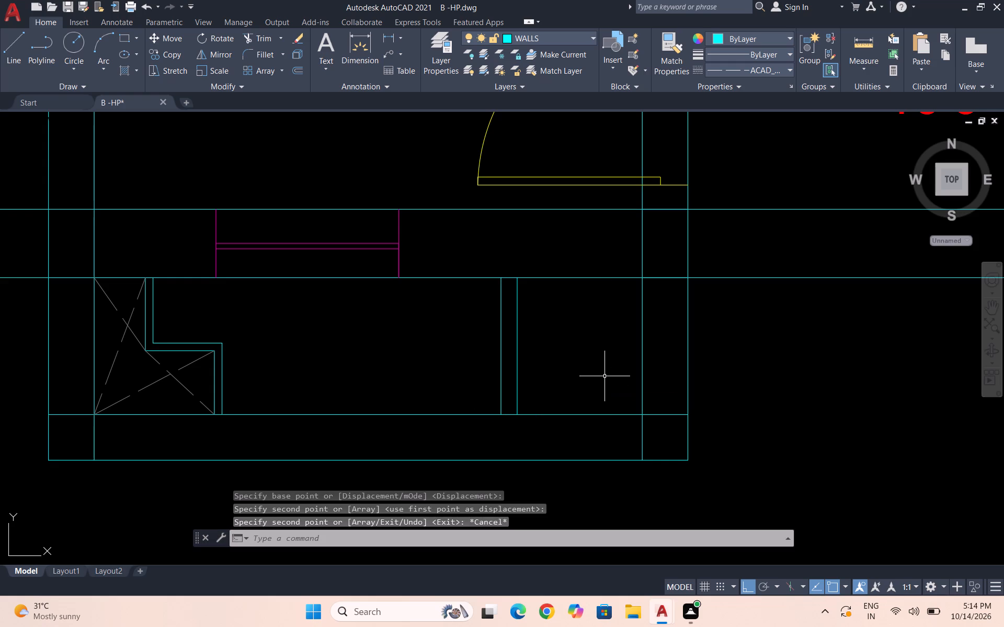
On the LT layer, draw two crossing diagonals between opposite corners of the bay right of the new partition.
{"action": "left_click", "coordinate": [570, 38]}
{"action": "left_click", "coordinate": [540, 165]}
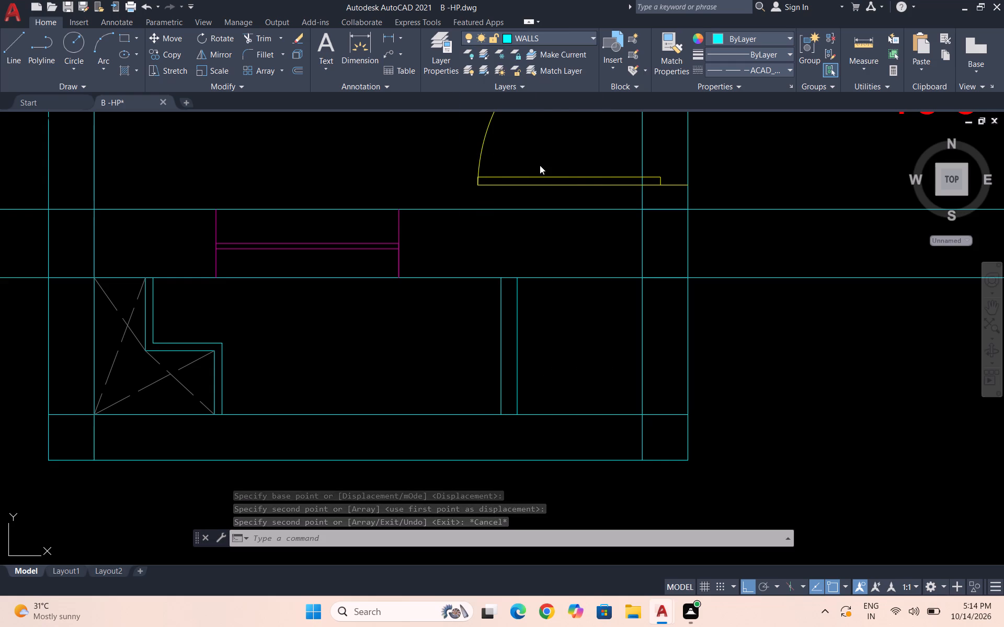
{"action": "key", "text": "l"}
{"action": "key", "text": "Return"}
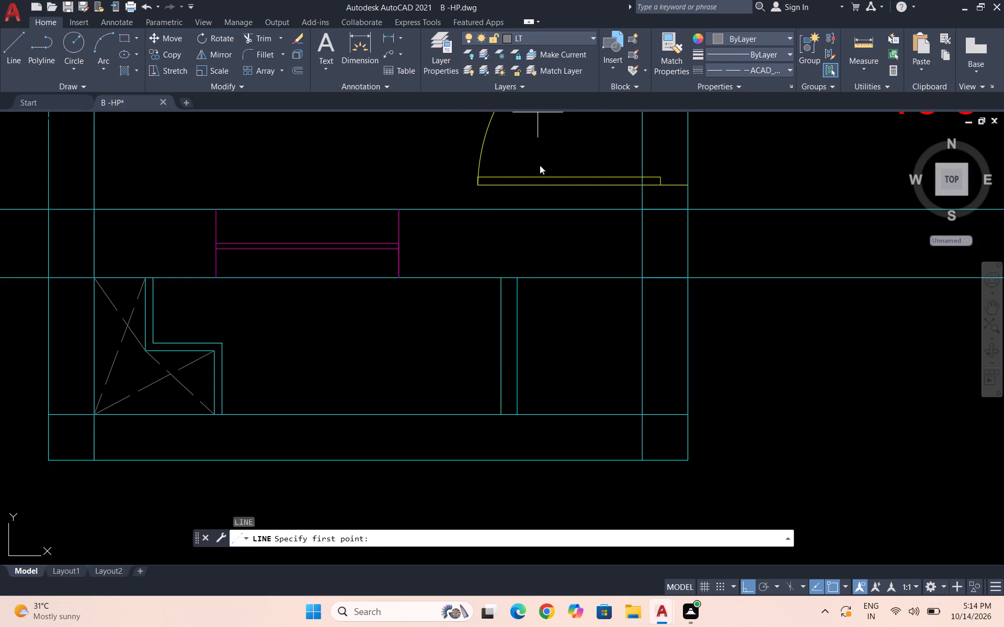
{"action": "left_click", "coordinate": [522, 415]}
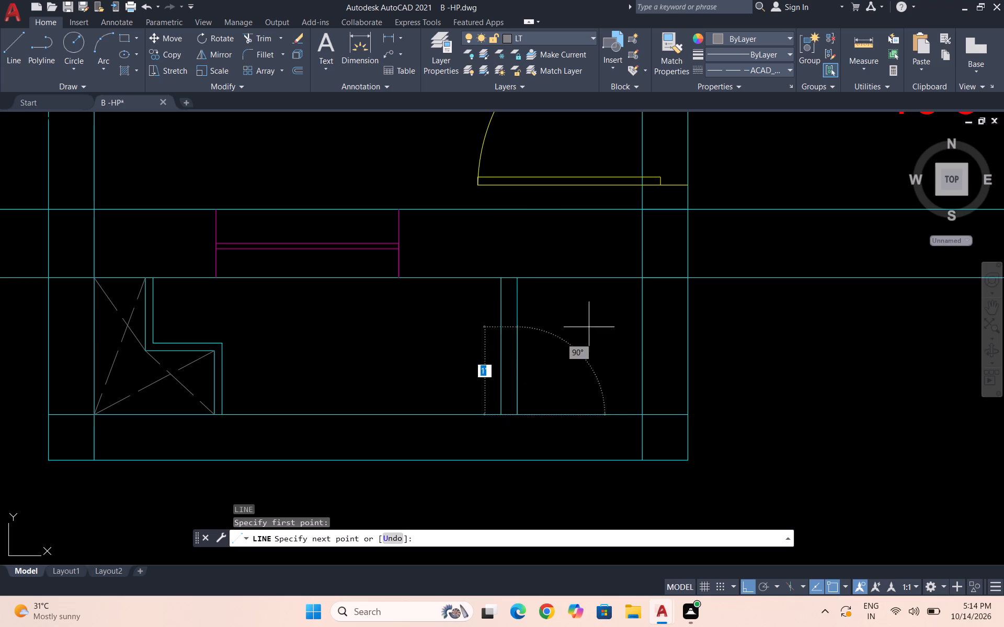
{"action": "left_click", "coordinate": [637, 282]}
{"action": "key", "text": "Escape"}
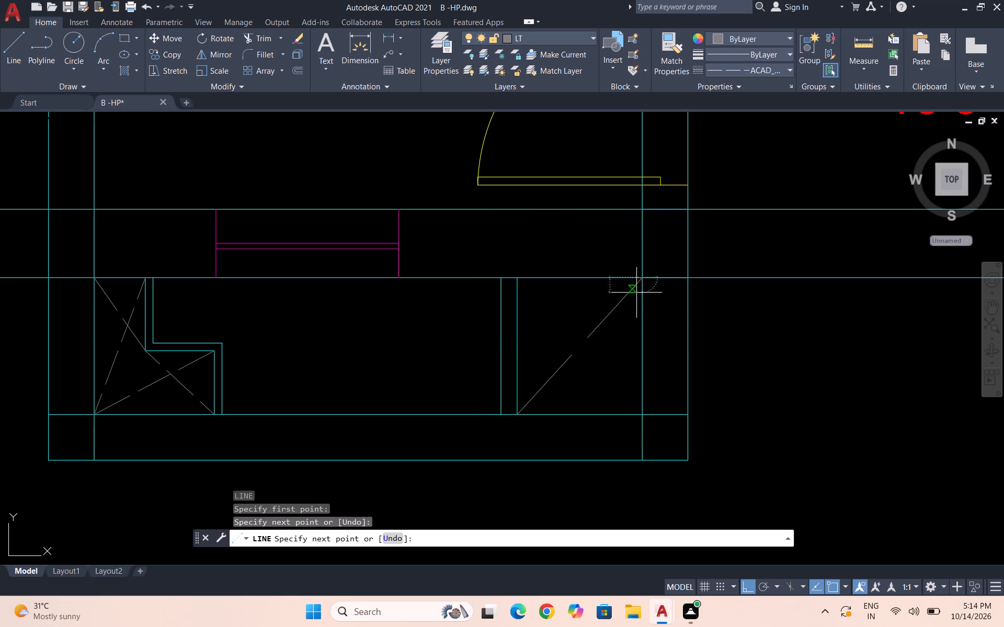
{"action": "key", "text": "space"}
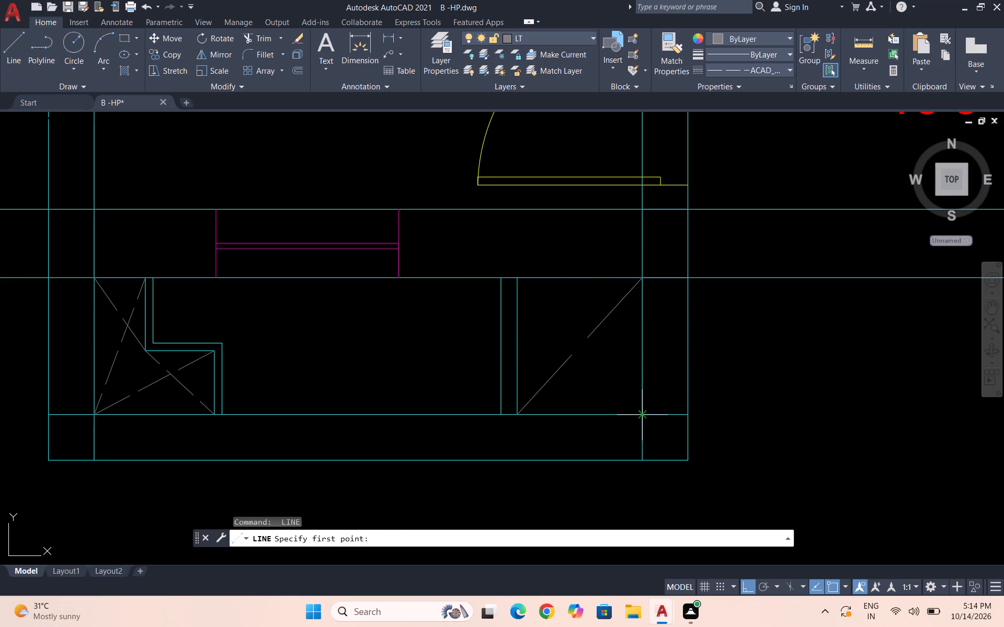
{"action": "left_click", "coordinate": [642, 413]}
{"action": "left_click", "coordinate": [520, 278]}
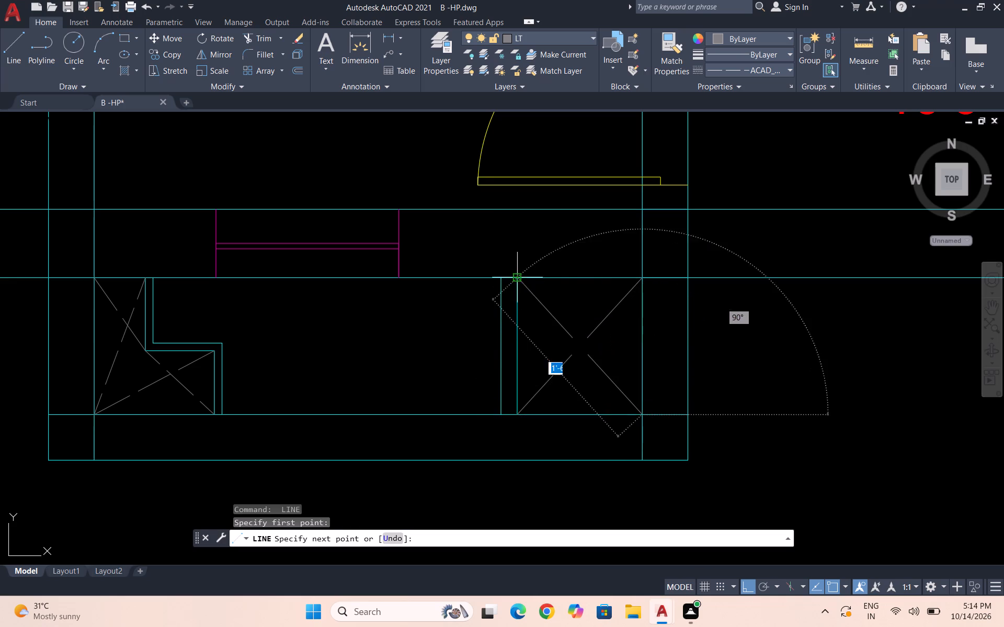
{"action": "key", "text": "Escape"}
Match both new diagonals' properties to a dashed diagonal in the L-shaped shaft at the strip's left end.
{"action": "left_click", "coordinate": [678, 62]}
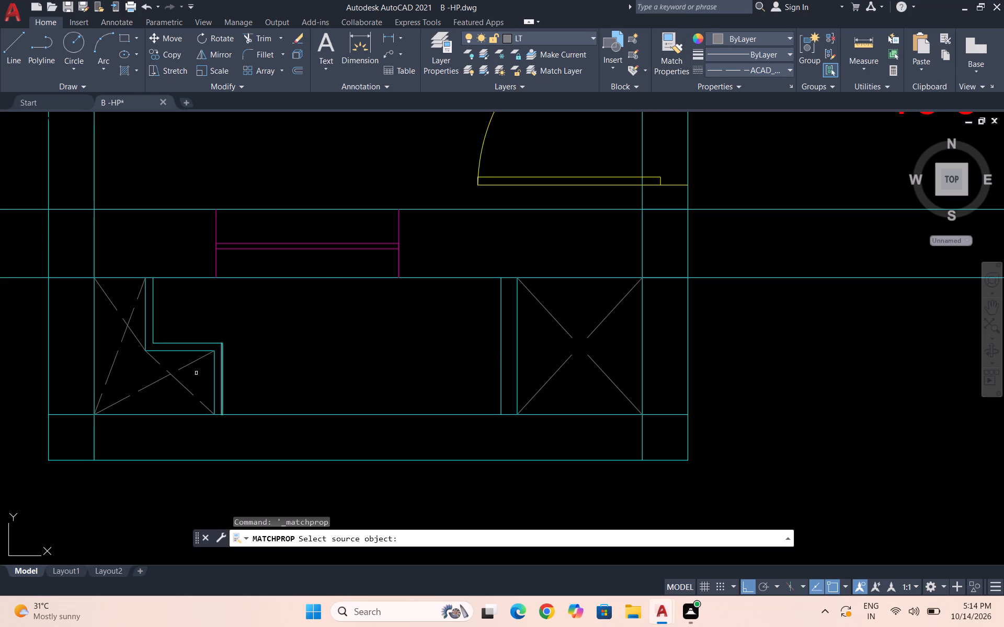
{"action": "left_click", "coordinate": [149, 385]}
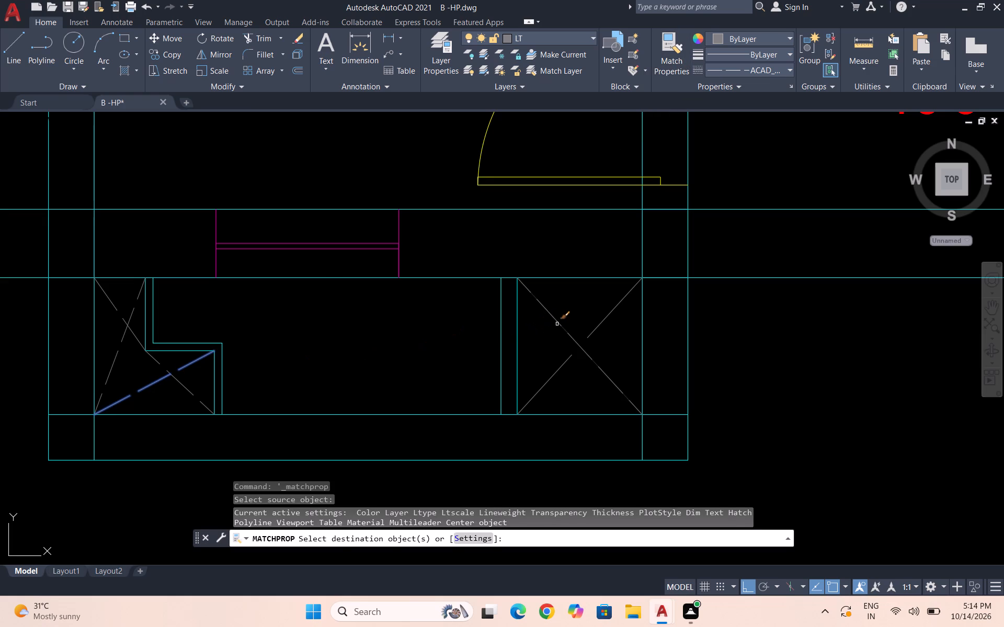
{"action": "left_click", "coordinate": [557, 324]}
{"action": "left_click", "coordinate": [605, 318]}
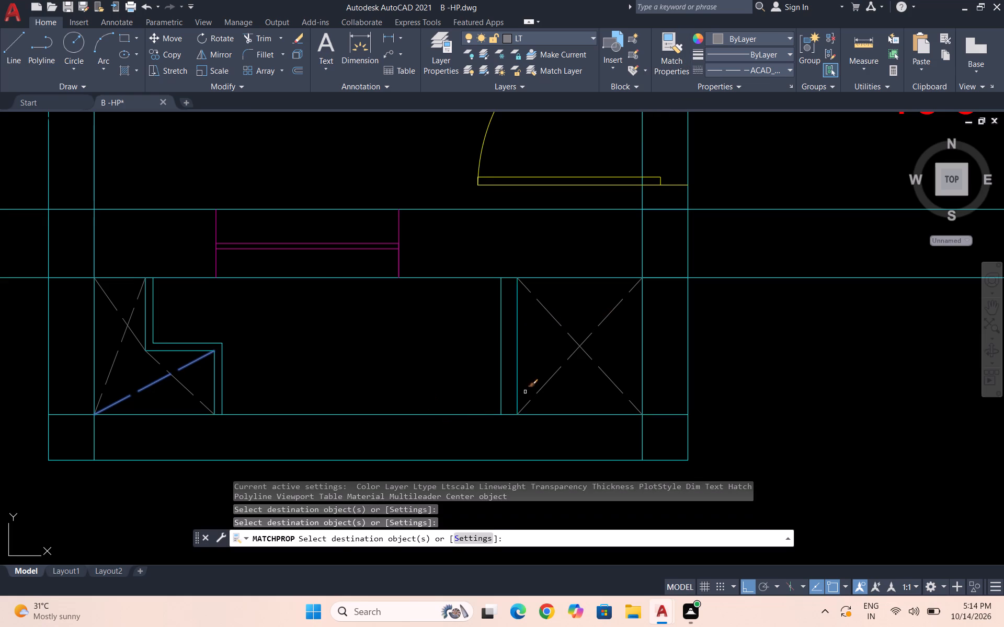
{"action": "key", "text": "Escape"}
{"action": "key", "text": "Escape"}
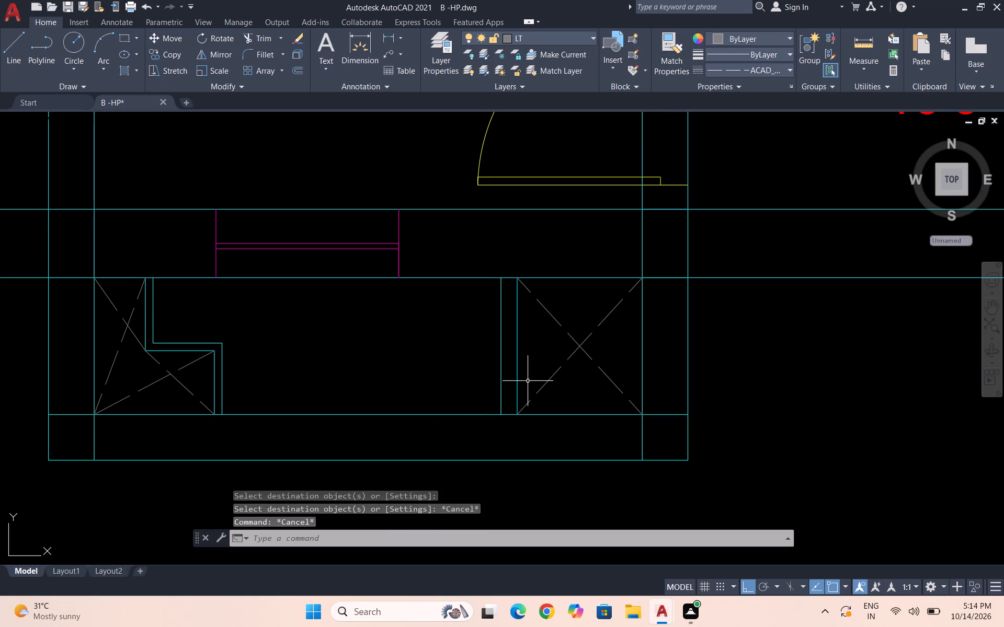
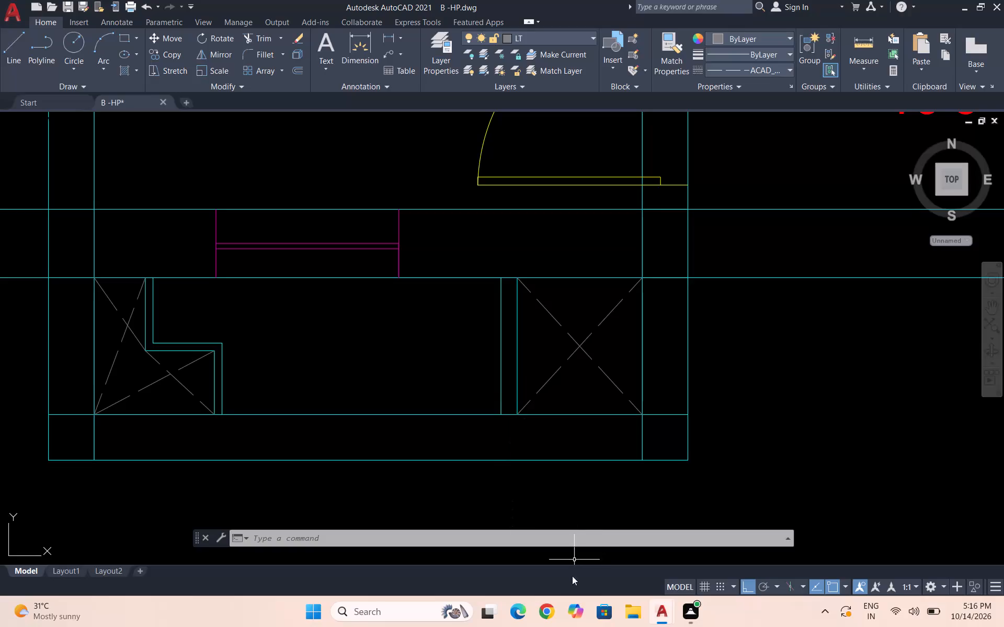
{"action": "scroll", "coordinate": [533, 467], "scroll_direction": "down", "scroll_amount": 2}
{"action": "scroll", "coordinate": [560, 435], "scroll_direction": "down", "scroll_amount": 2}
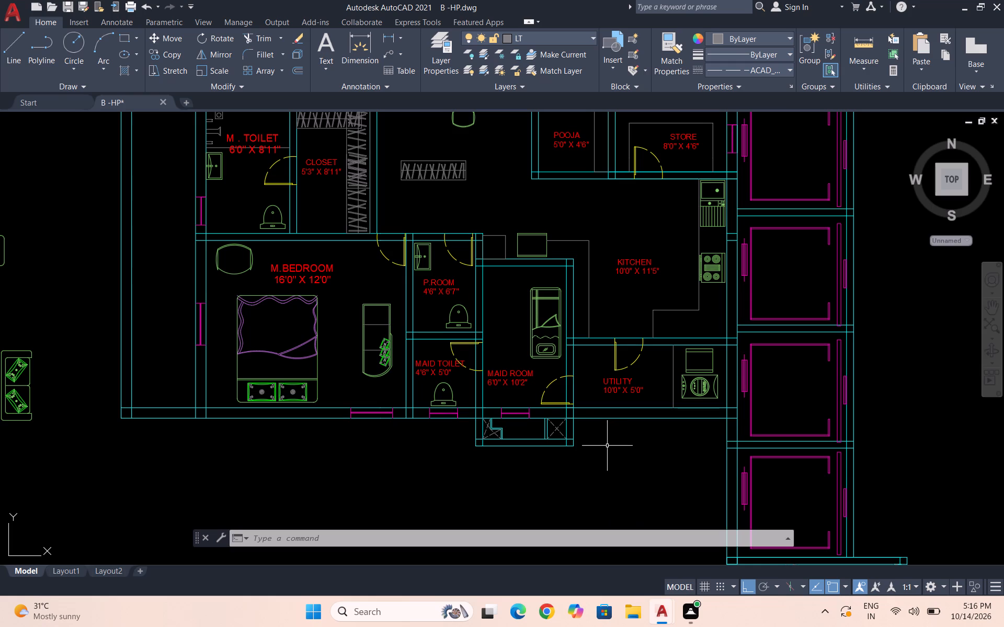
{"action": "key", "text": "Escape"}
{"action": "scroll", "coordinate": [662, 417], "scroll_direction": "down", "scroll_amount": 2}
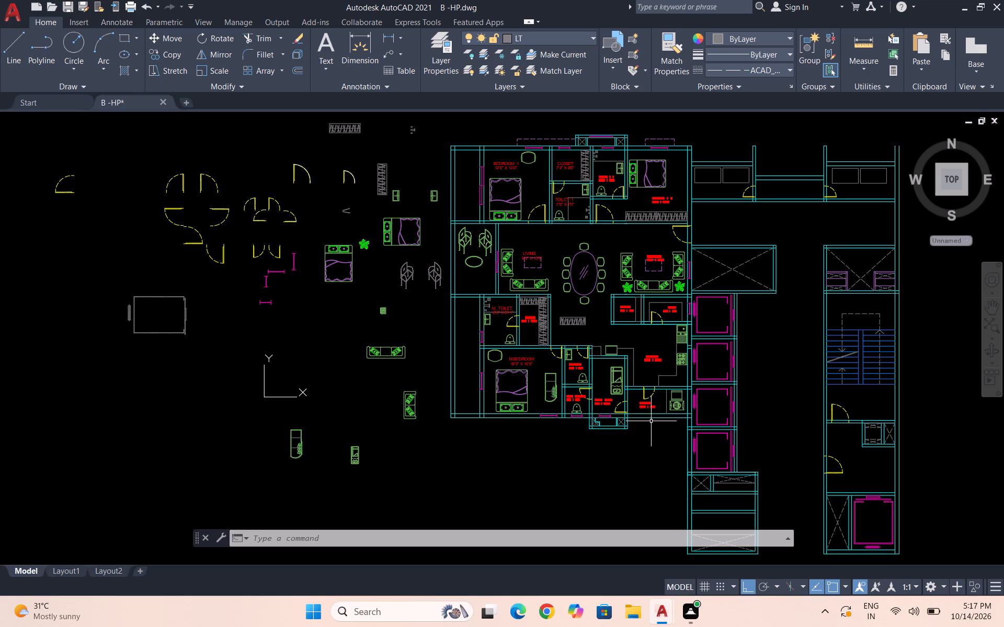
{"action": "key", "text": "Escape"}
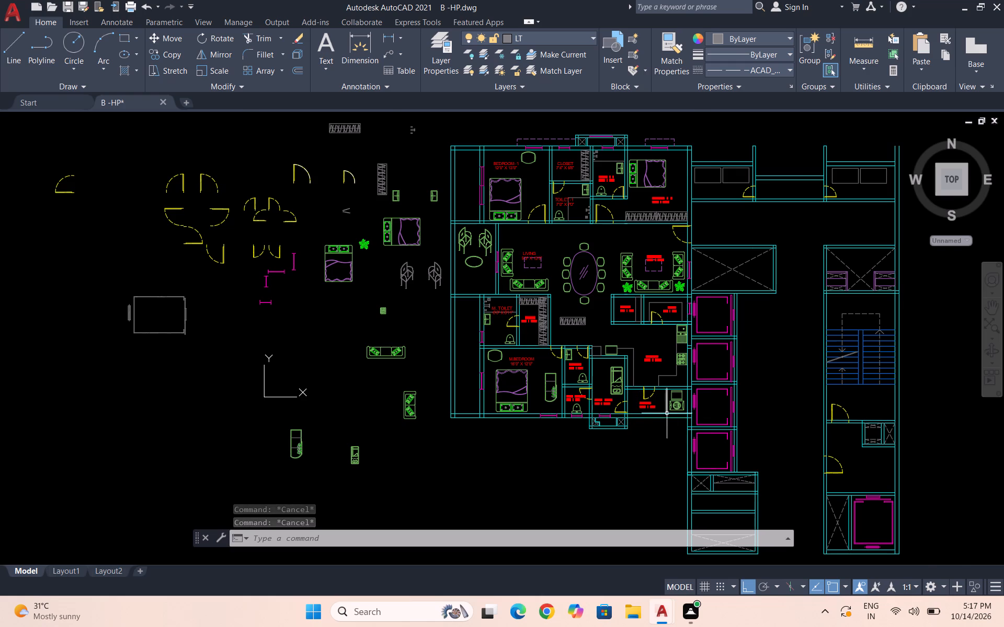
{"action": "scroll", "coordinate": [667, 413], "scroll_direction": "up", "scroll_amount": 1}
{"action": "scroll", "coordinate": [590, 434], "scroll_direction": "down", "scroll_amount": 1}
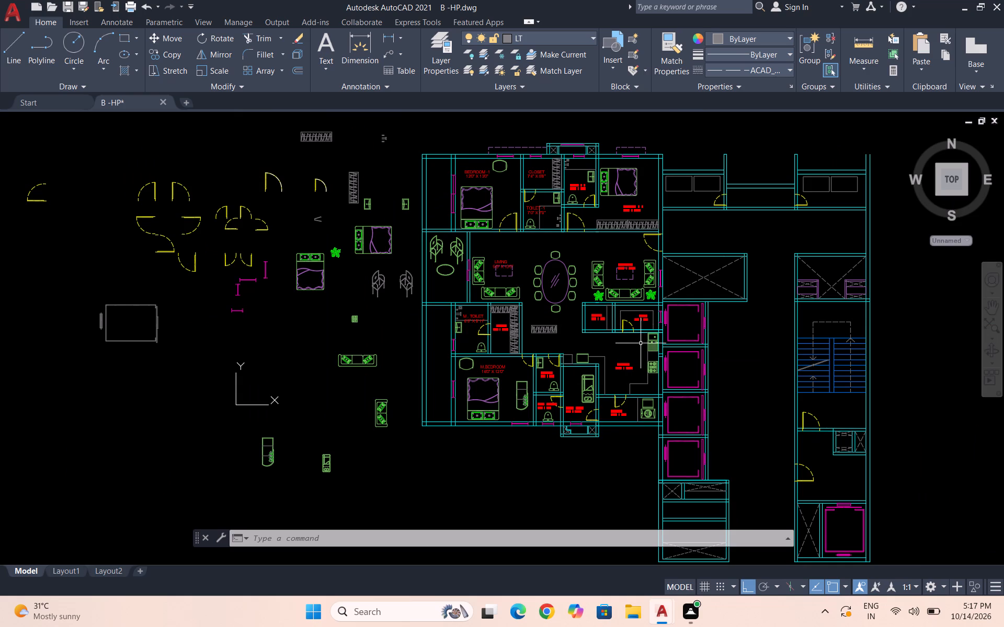
Copy the two-line DRAWING room label into the room right of BEDROOM - 2, below its two rectangles.
{"action": "scroll", "coordinate": [622, 271], "scroll_direction": "up", "scroll_amount": 3}
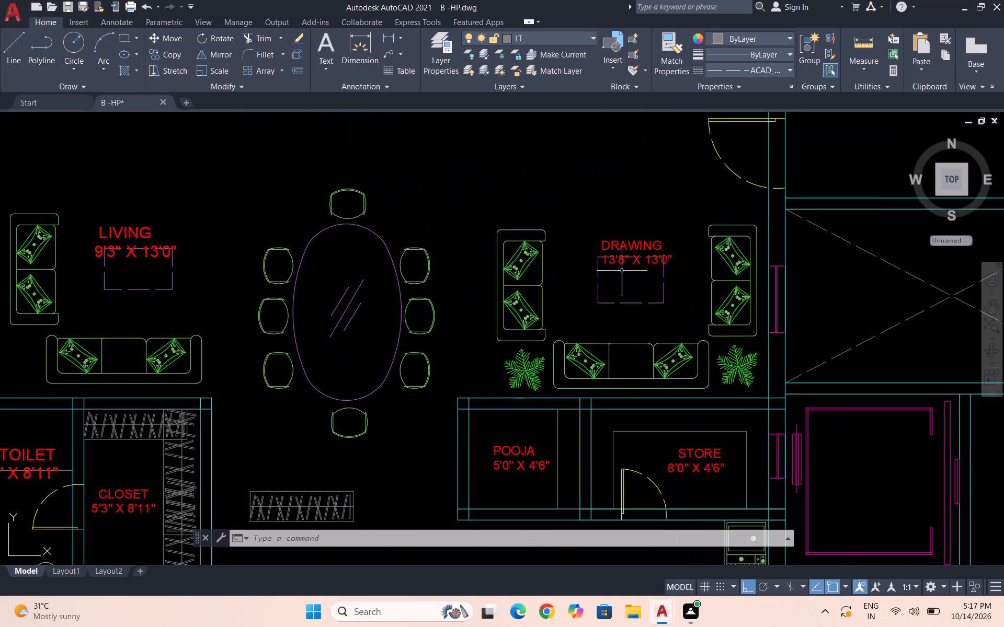
{"action": "scroll", "coordinate": [626, 269], "scroll_direction": "up", "scroll_amount": 2}
{"action": "left_click", "coordinate": [621, 241]}
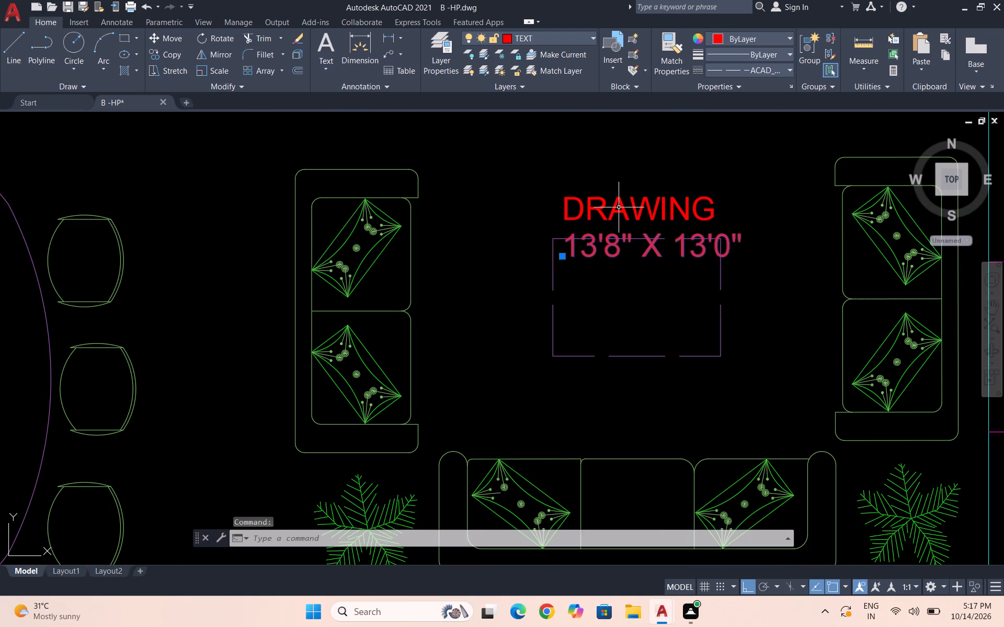
{"action": "left_click", "coordinate": [617, 200]}
{"action": "type", "text": "CO"}
{"action": "key", "text": "Return"}
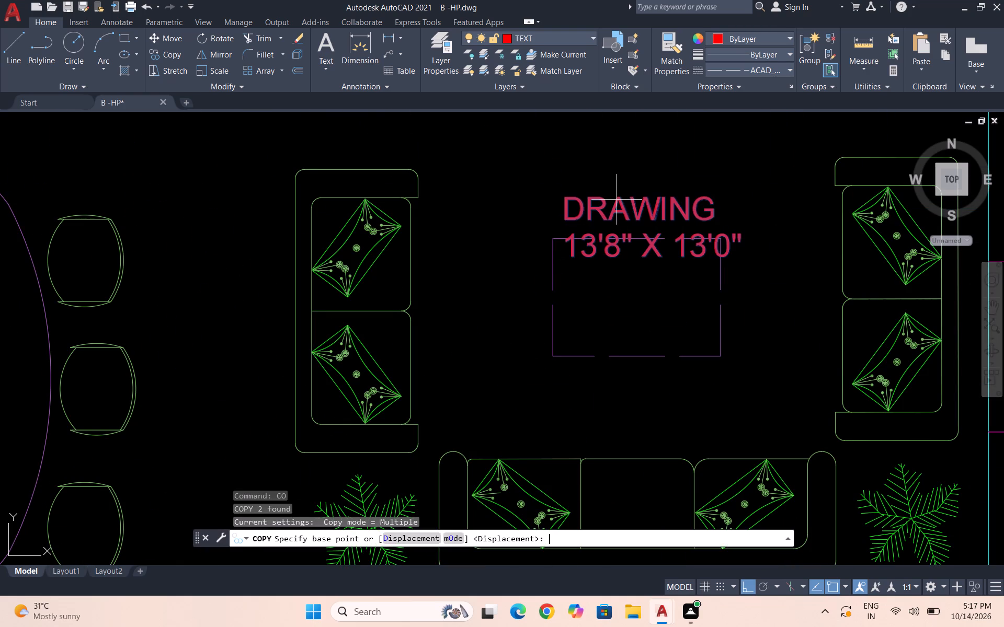
{"action": "left_click", "coordinate": [637, 234]}
{"action": "scroll", "coordinate": [584, 250], "scroll_direction": "down", "scroll_amount": 5}
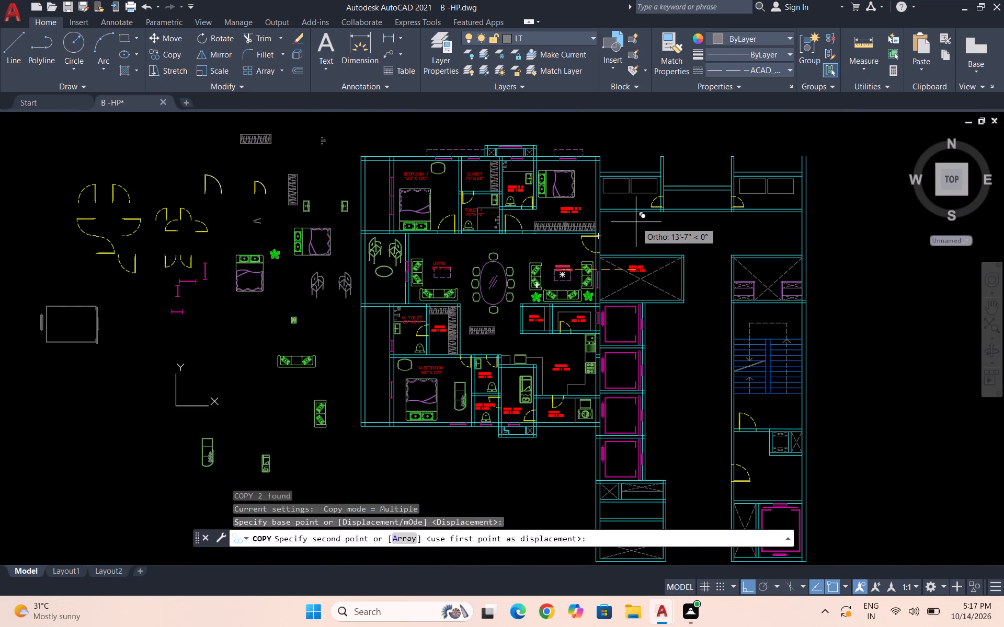
{"action": "key", "text": "F8"}
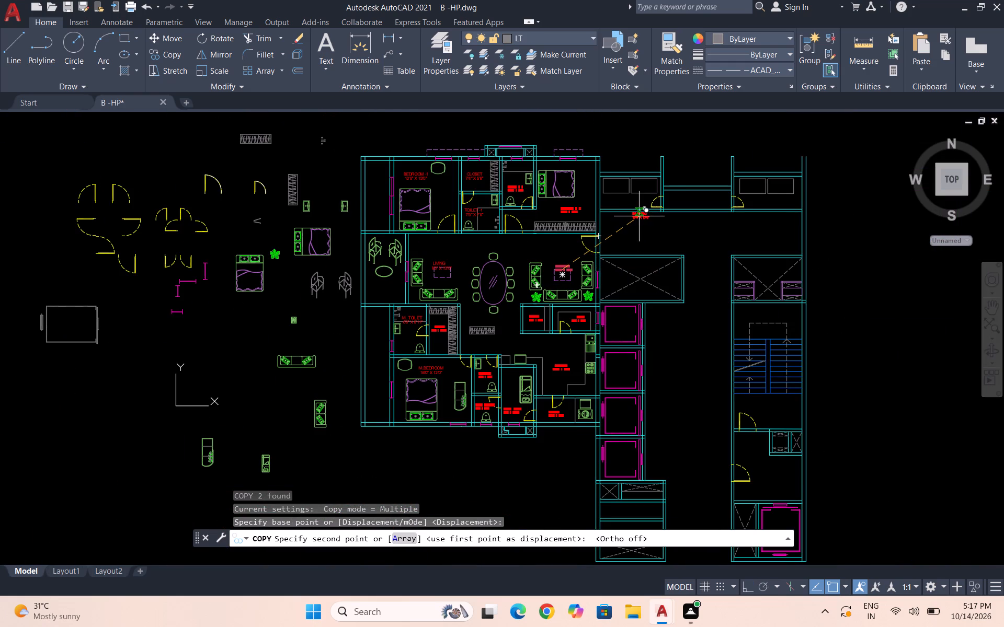
{"action": "scroll", "coordinate": [639, 216], "scroll_direction": "up", "scroll_amount": 3}
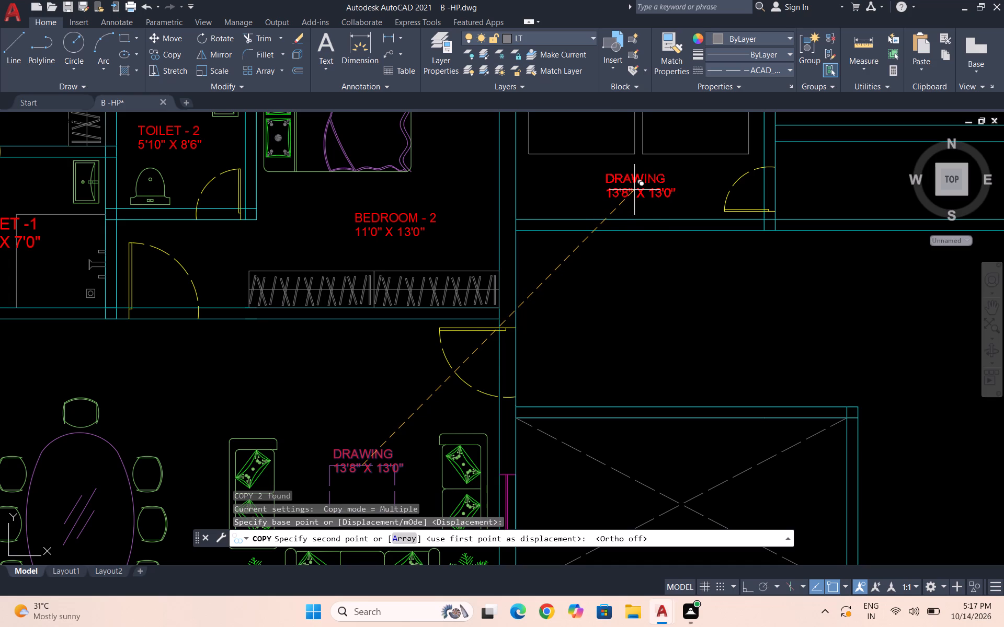
{"action": "left_click", "coordinate": [634, 190]}
{"action": "key", "text": "Escape"}
Change the copied label's name line to MEP SERVICES.
{"action": "scroll", "coordinate": [648, 173], "scroll_direction": "up", "scroll_amount": 2}
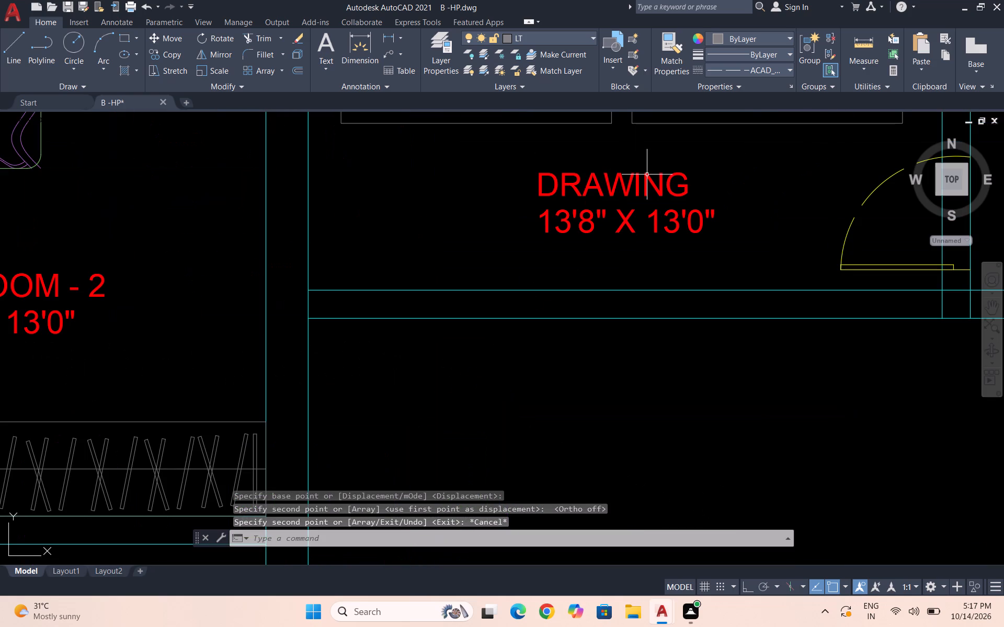
{"action": "double_click", "coordinate": [647, 175]}
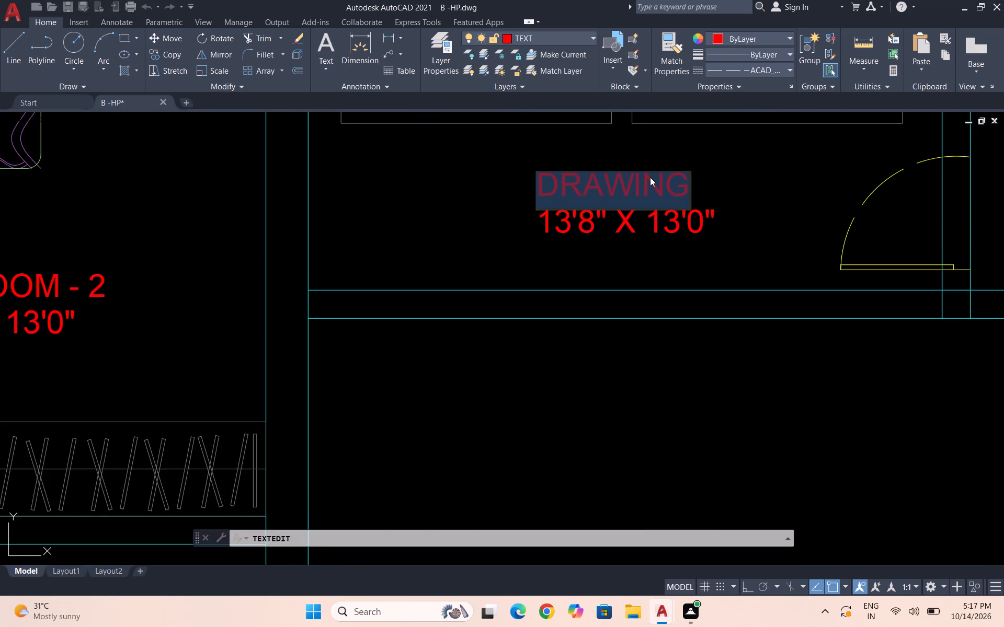
{"action": "type", "text": "MEP"}
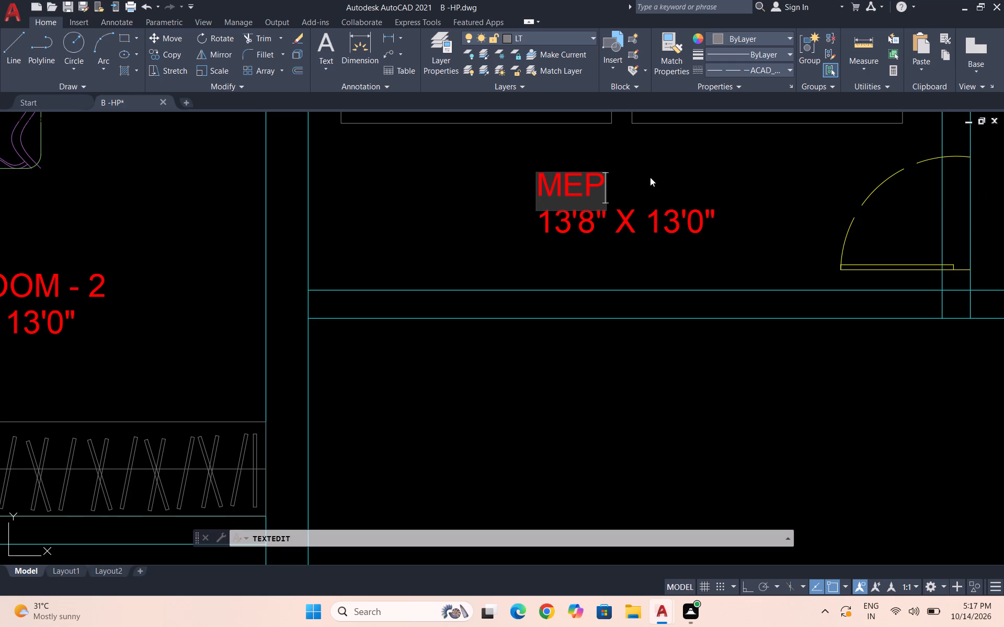
{"action": "key", "text": "space"}
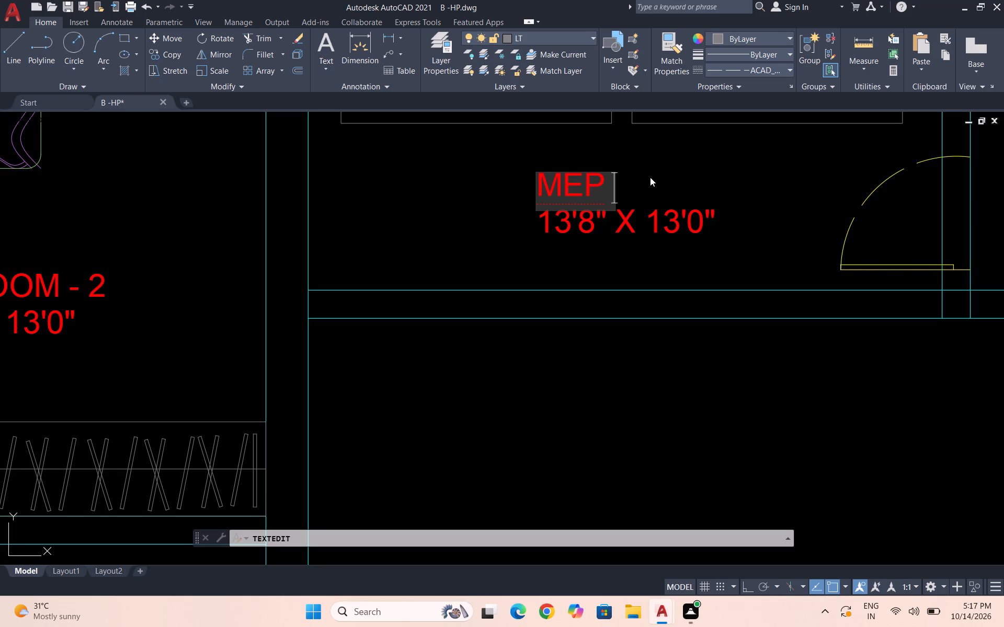
{"action": "type", "text": "SERV"}
{"action": "type", "text": "ICES"}
{"action": "left_click", "coordinate": [750, 219]}
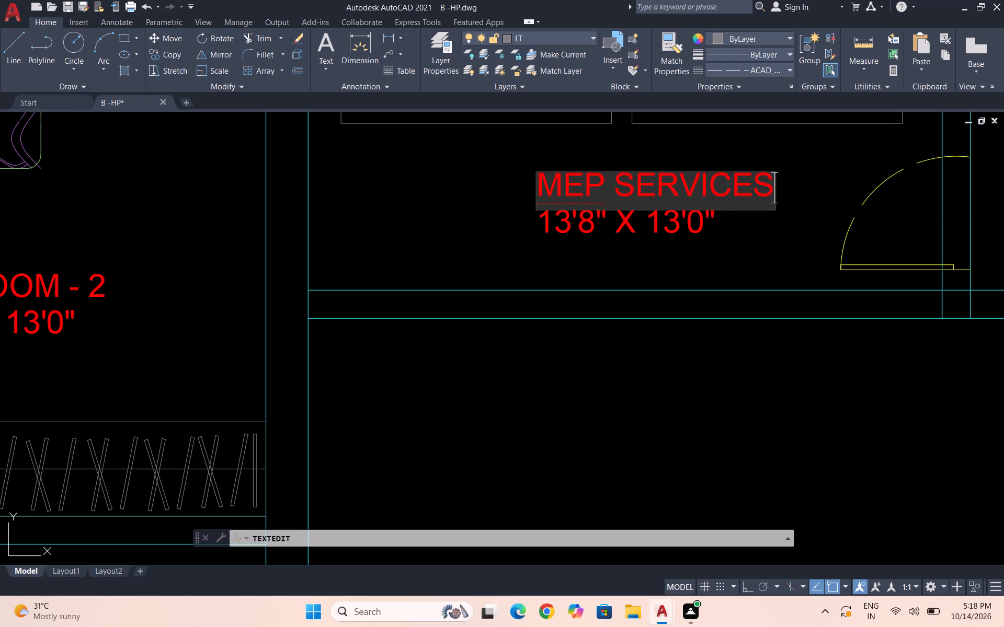
{"action": "left_click", "coordinate": [704, 211]}
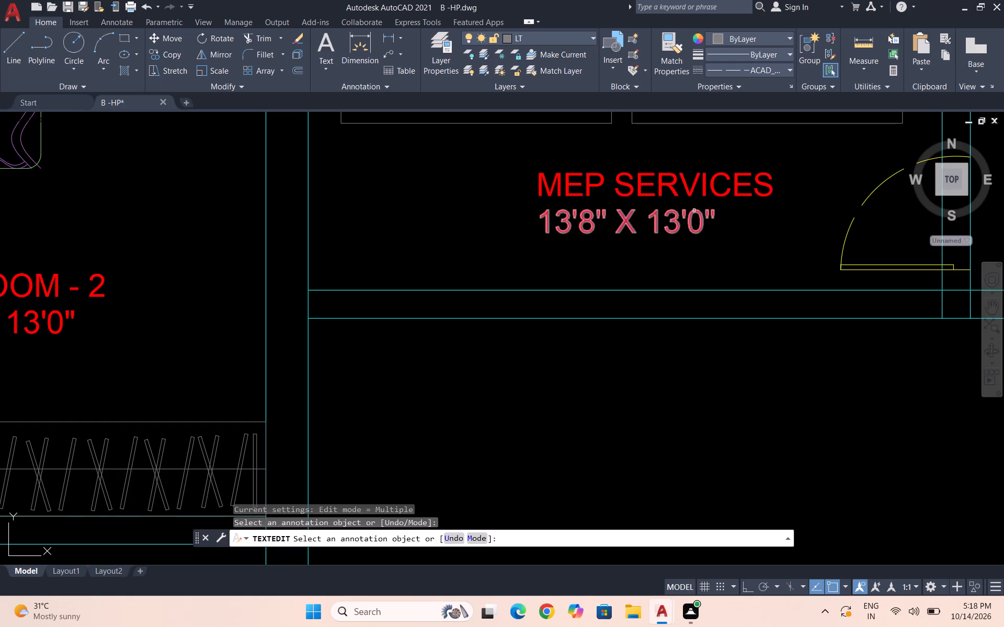
Set the size line under MEP SERVICES to 11'3" X 6'1".
{"action": "double_click", "coordinate": [694, 211]}
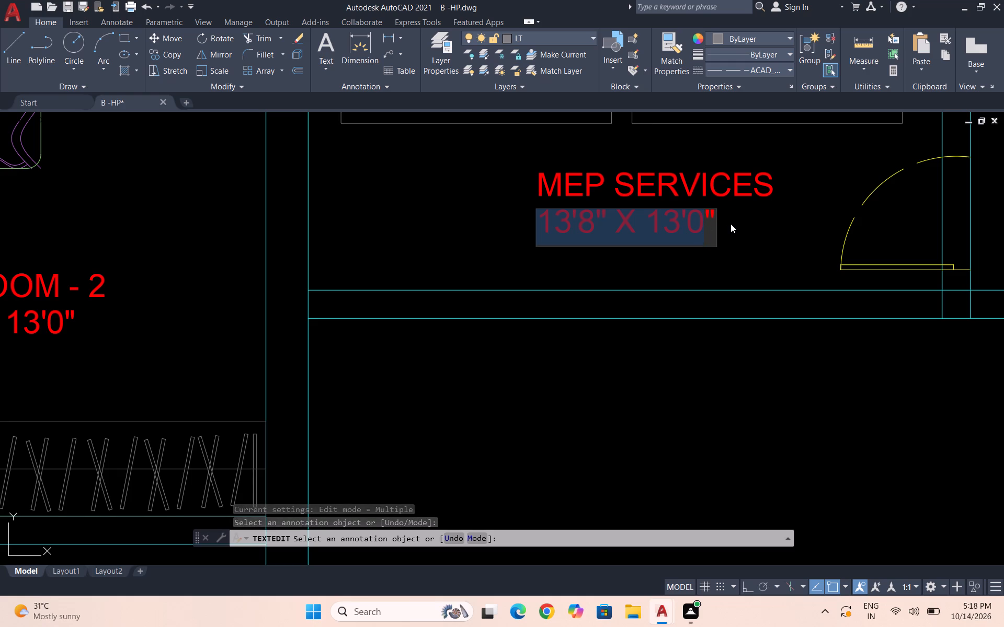
{"action": "left_click", "coordinate": [573, 221]}
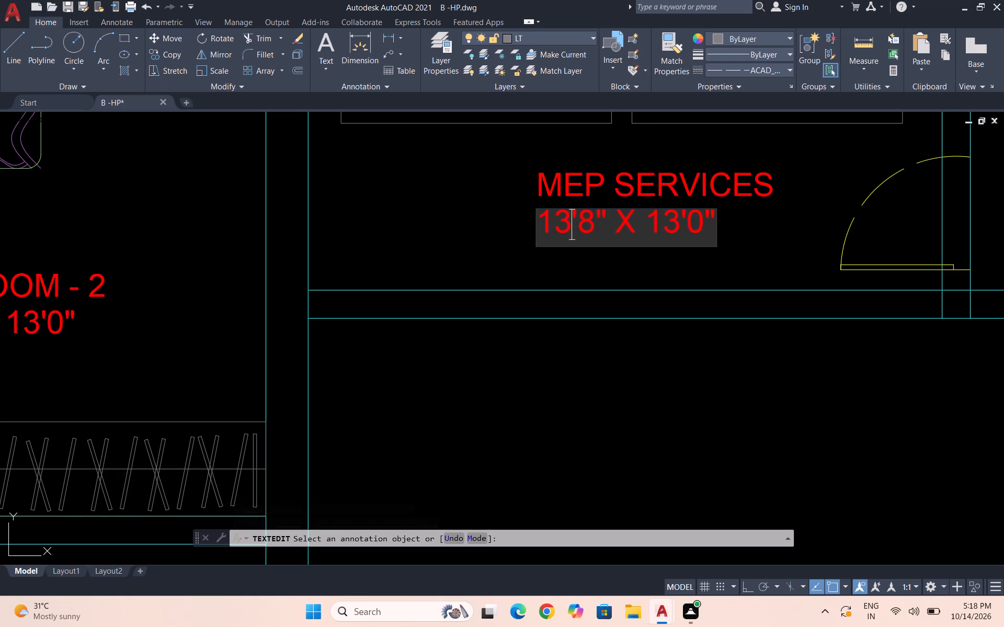
{"action": "key", "text": "BackSpace"}
{"action": "key", "text": "1"}
{"action": "left_click", "coordinate": [597, 222]}
{"action": "key", "text": "BackSpace"}
{"action": "key", "text": "3"}
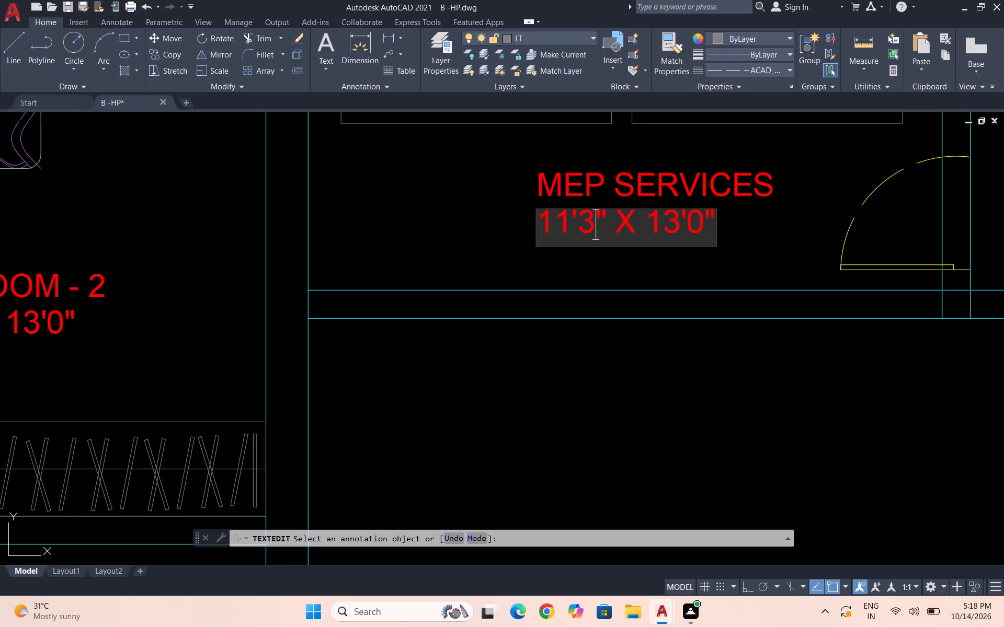
{"action": "left_click", "coordinate": [679, 220]}
{"action": "key", "text": "BackSpace"}
{"action": "key", "text": "BackSpace"}
{"action": "key", "text": "6"}
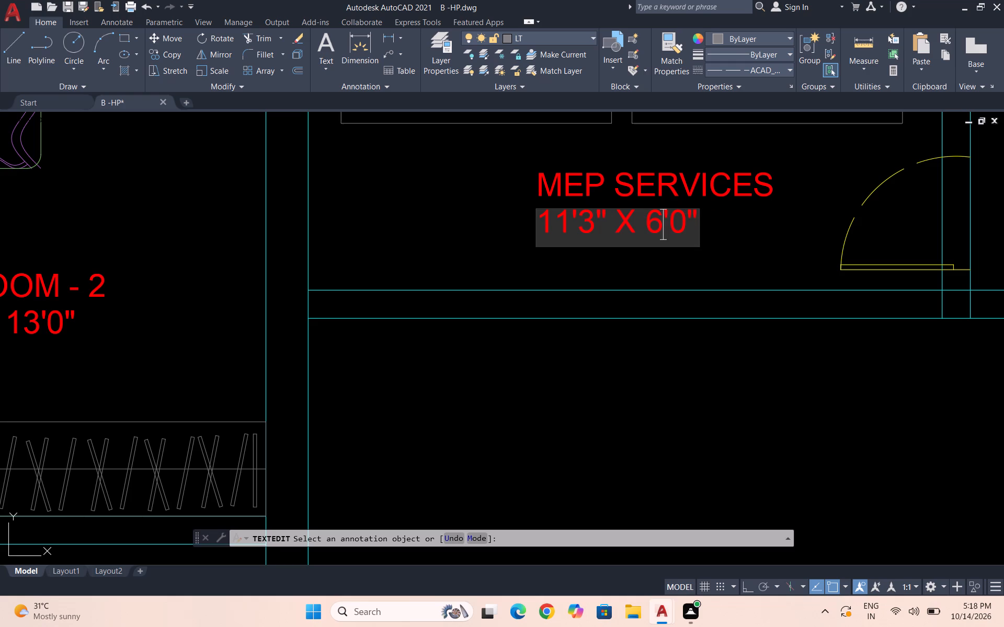
{"action": "left_click", "coordinate": [686, 221]}
{"action": "key", "text": "BackSpace"}
{"action": "key", "text": "1"}
{"action": "left_click", "coordinate": [724, 260]}
{"action": "key", "text": "Escape"}
Copy the two-line MEP SERVICES label straight across to the matching service room on the far right, below its two rectangles.
{"action": "scroll", "coordinate": [524, 227], "scroll_direction": "down", "scroll_amount": 2}
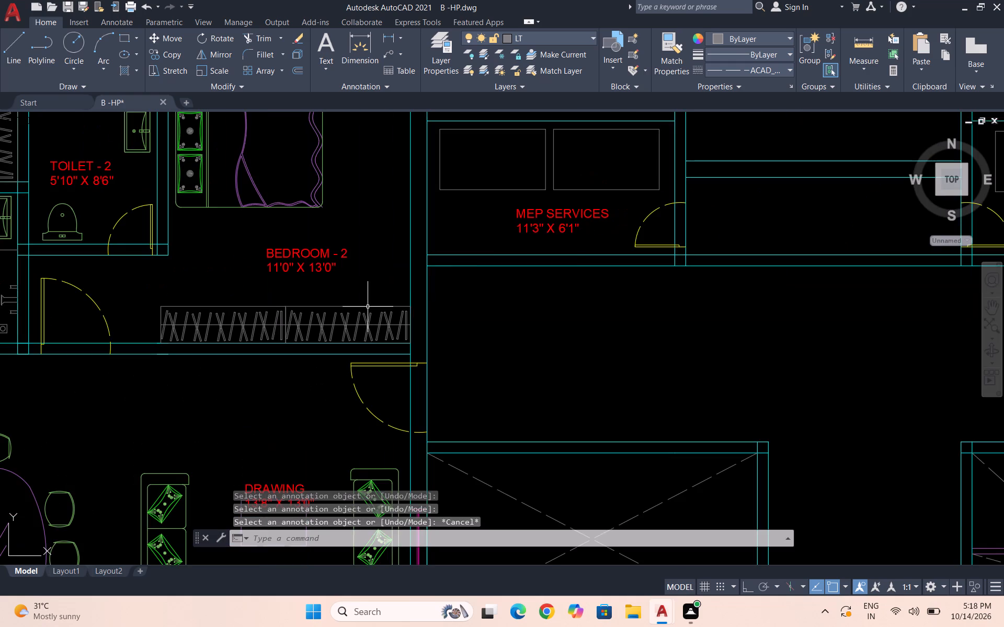
{"action": "scroll", "coordinate": [564, 234], "scroll_direction": "down", "scroll_amount": 2}
{"action": "scroll", "coordinate": [560, 236], "scroll_direction": "up", "scroll_amount": 2}
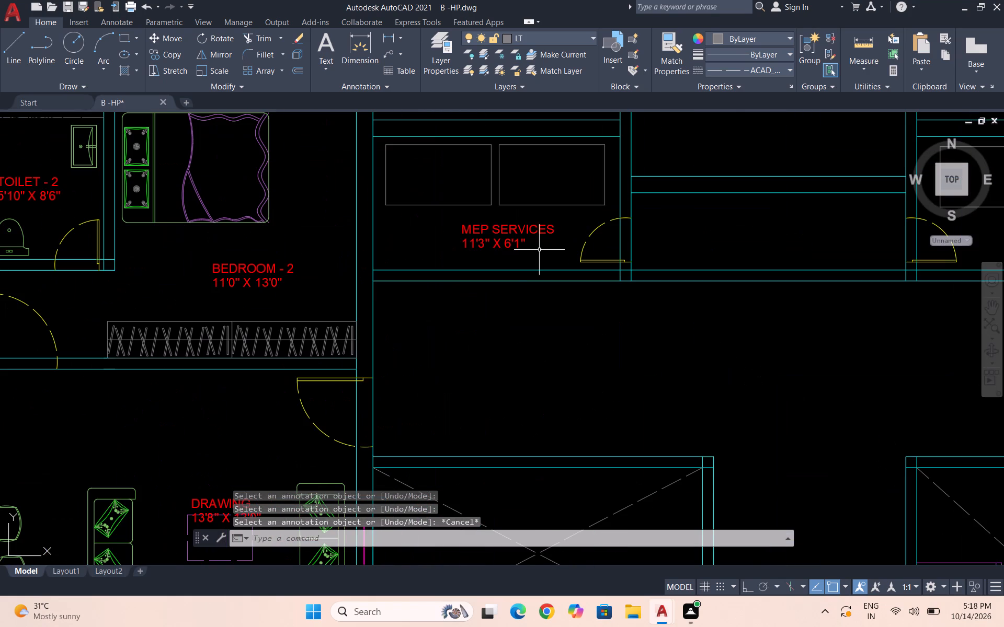
{"action": "left_click", "coordinate": [539, 250]}
{"action": "left_click", "coordinate": [477, 226]}
{"action": "type", "text": "CO"}
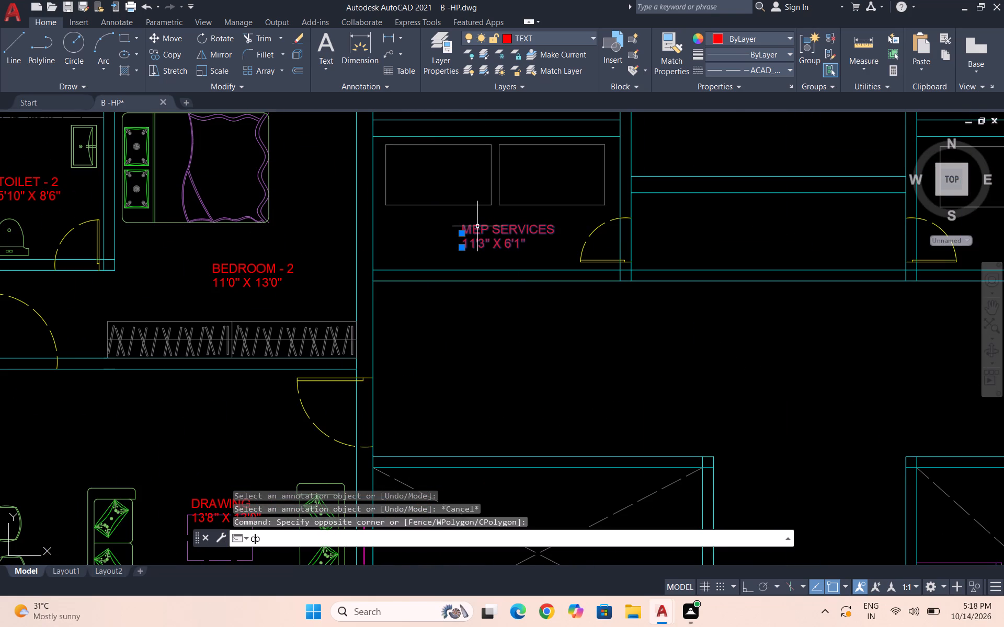
{"action": "key", "text": "Return"}
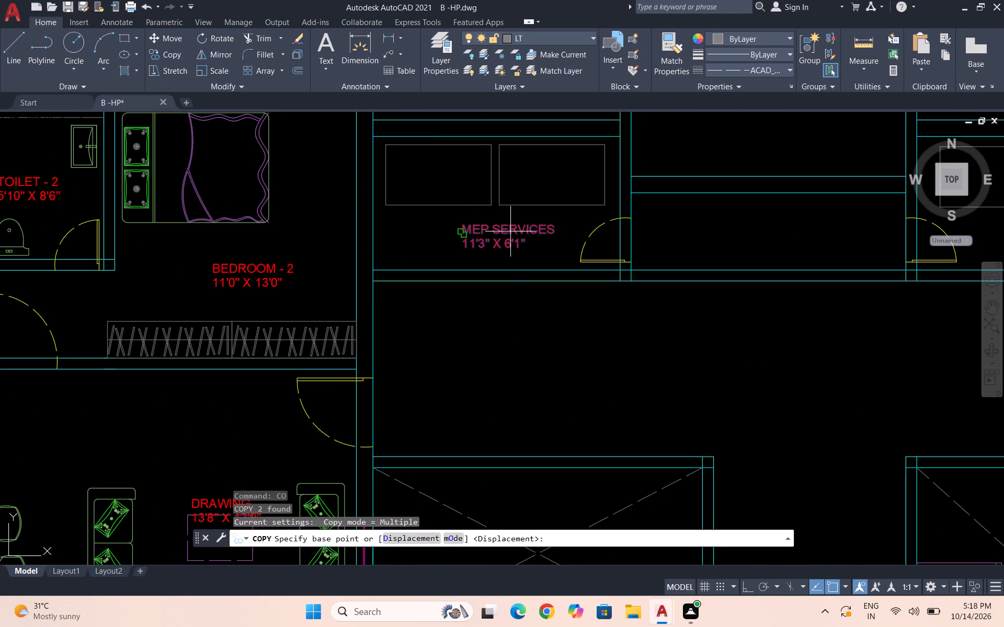
{"action": "left_click", "coordinate": [510, 231]}
{"action": "scroll", "coordinate": [455, 258], "scroll_direction": "down", "scroll_amount": 2}
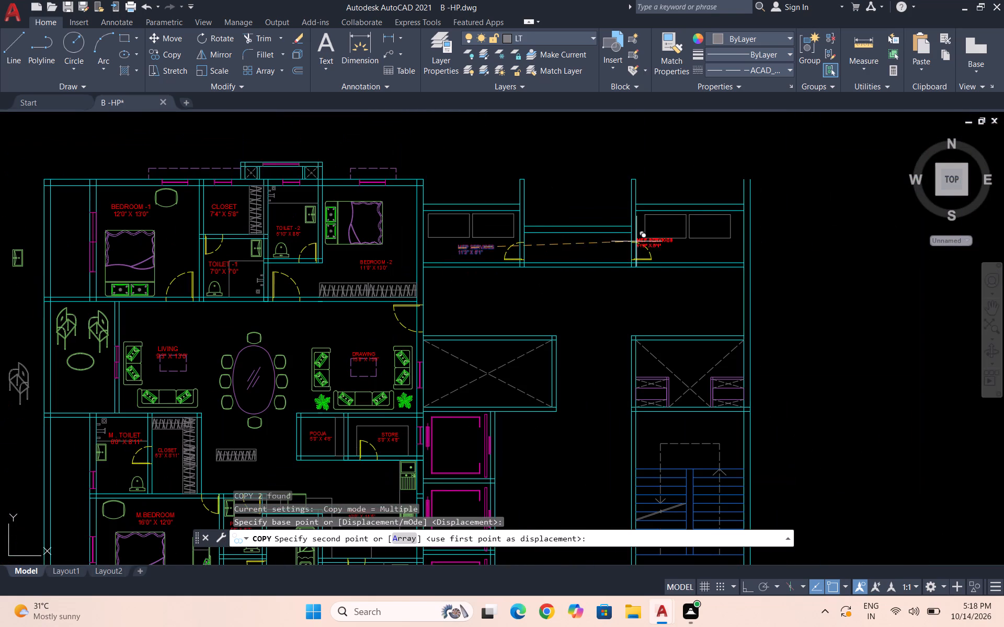
{"action": "key", "text": "F8"}
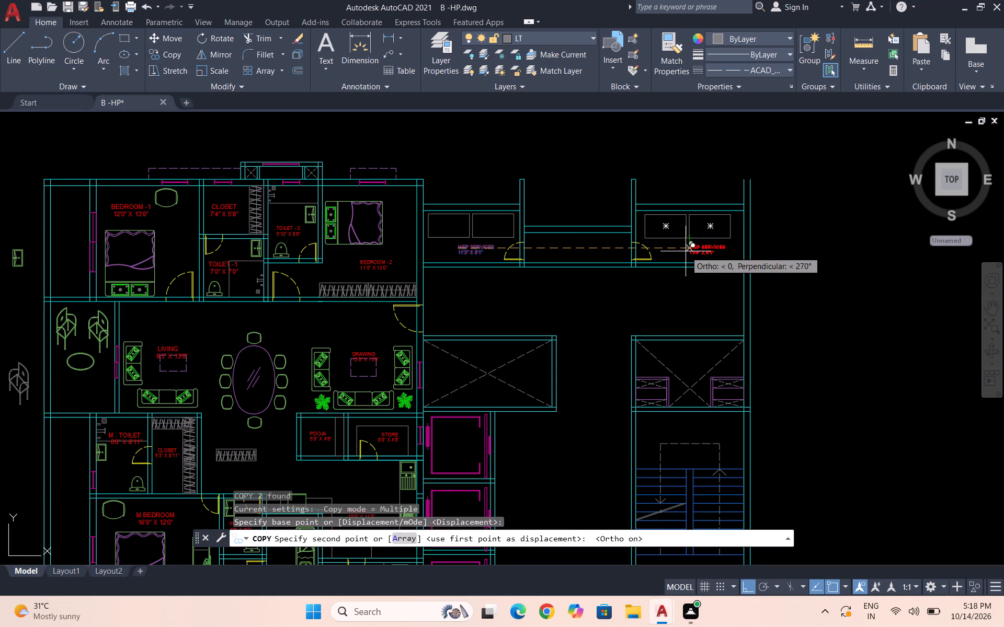
{"action": "scroll", "coordinate": [686, 252], "scroll_direction": "up", "scroll_amount": 1}
{"action": "left_click", "coordinate": [673, 251]}
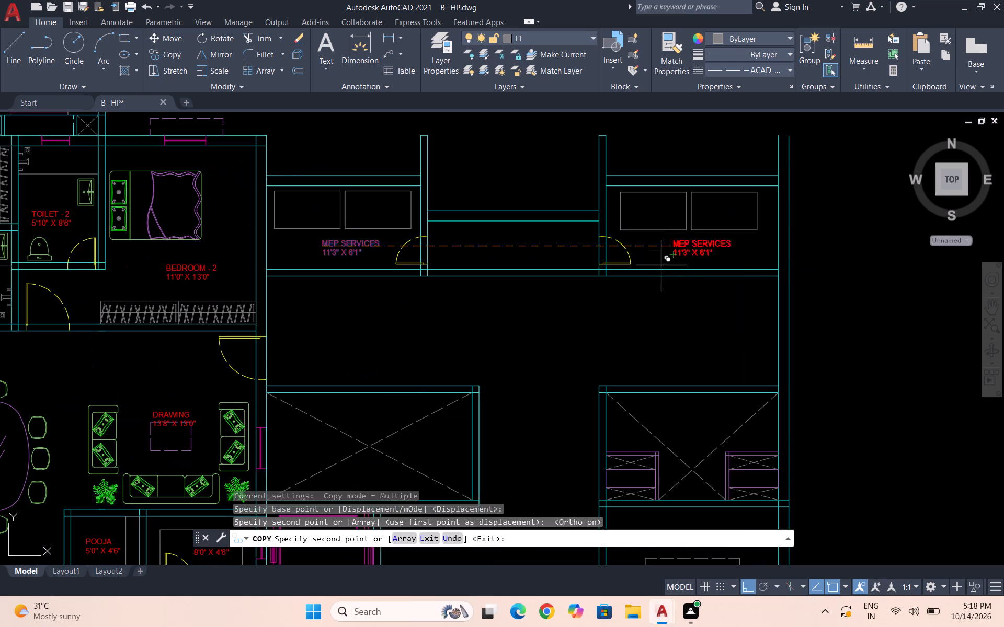
{"action": "key", "text": "Escape"}
Set the size line under the far-right MEP SERVICES label to 12'7" X 6'1".
{"action": "scroll", "coordinate": [681, 256], "scroll_direction": "up", "scroll_amount": 5}
{"action": "double_click", "coordinate": [659, 226]}
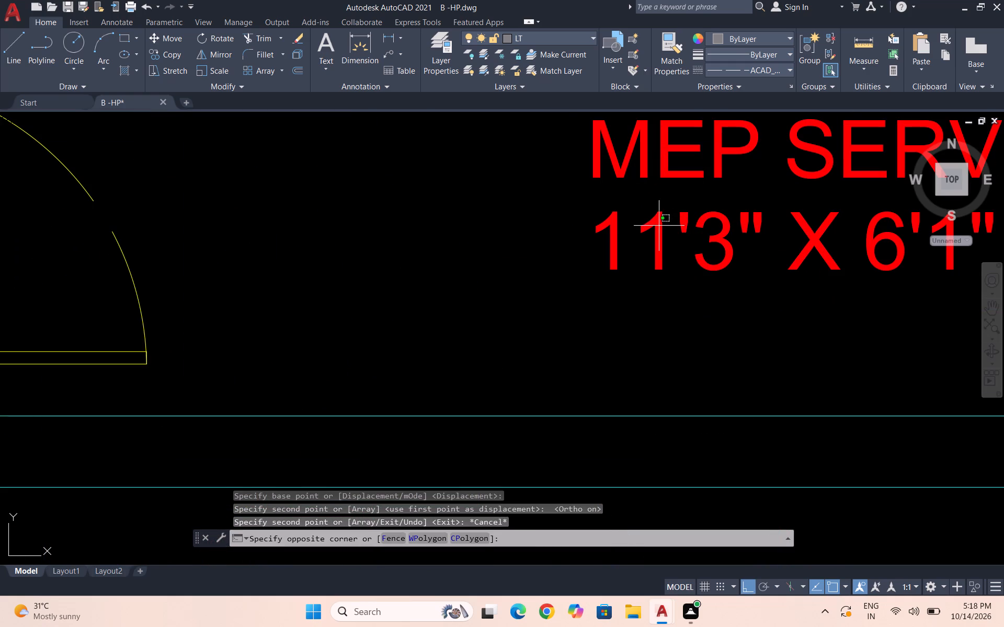
{"action": "scroll", "coordinate": [656, 225], "scroll_direction": "down", "scroll_amount": 2}
{"action": "double_click", "coordinate": [651, 233]}
{"action": "double_click", "coordinate": [654, 233]}
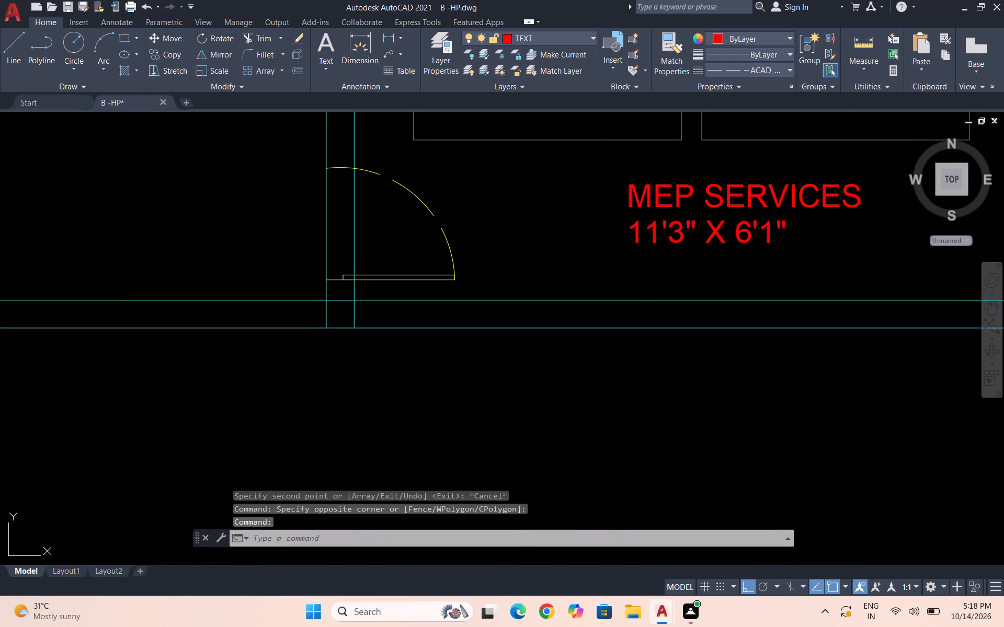
{"action": "left_click", "coordinate": [660, 232]}
{"action": "key", "text": "BackSpace"}
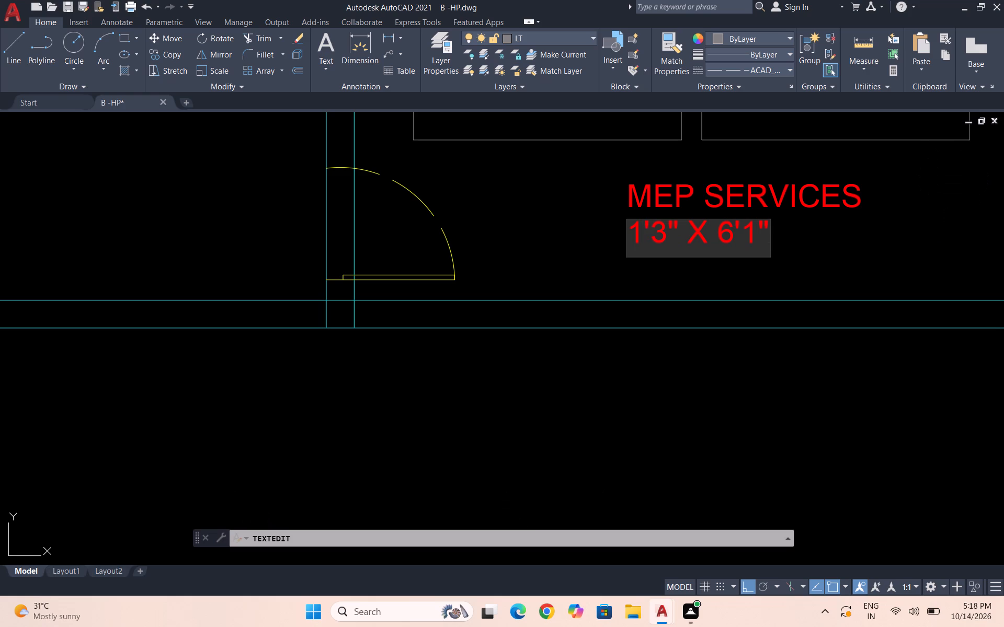
{"action": "key", "text": "2"}
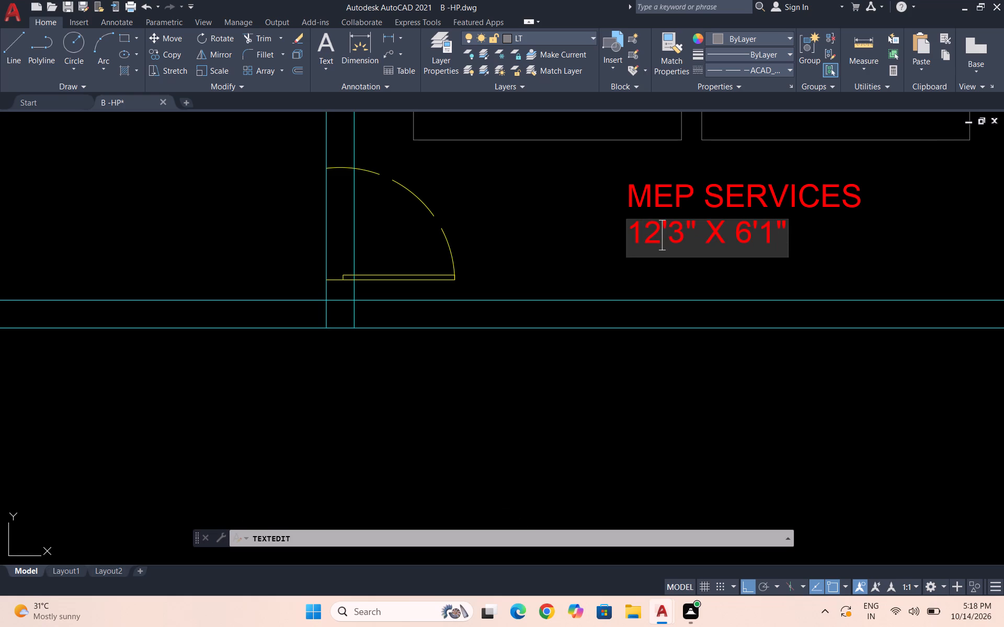
{"action": "left_click", "coordinate": [688, 231]}
{"action": "key", "text": "BackSpace"}
{"action": "key", "text": "7"}
{"action": "left_click", "coordinate": [790, 264]}
{"action": "key", "text": "Escape"}
Copy the far-right two-line MEP SERVICES label straight down into the open passage between the service room and the shaft.
{"action": "scroll", "coordinate": [752, 235], "scroll_direction": "down", "scroll_amount": 3}
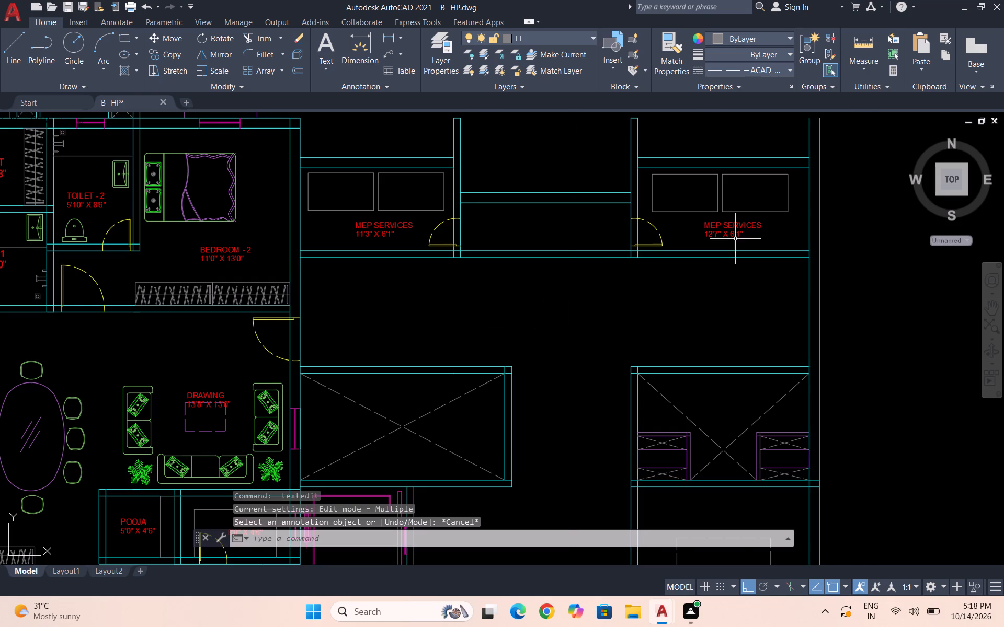
{"action": "scroll", "coordinate": [735, 239], "scroll_direction": "up", "scroll_amount": 2}
{"action": "left_click_drag", "start_coordinate": [741, 235], "coordinate": [740, 230]}
{"action": "left_click", "coordinate": [679, 196]}
{"action": "type", "text": "CO"}
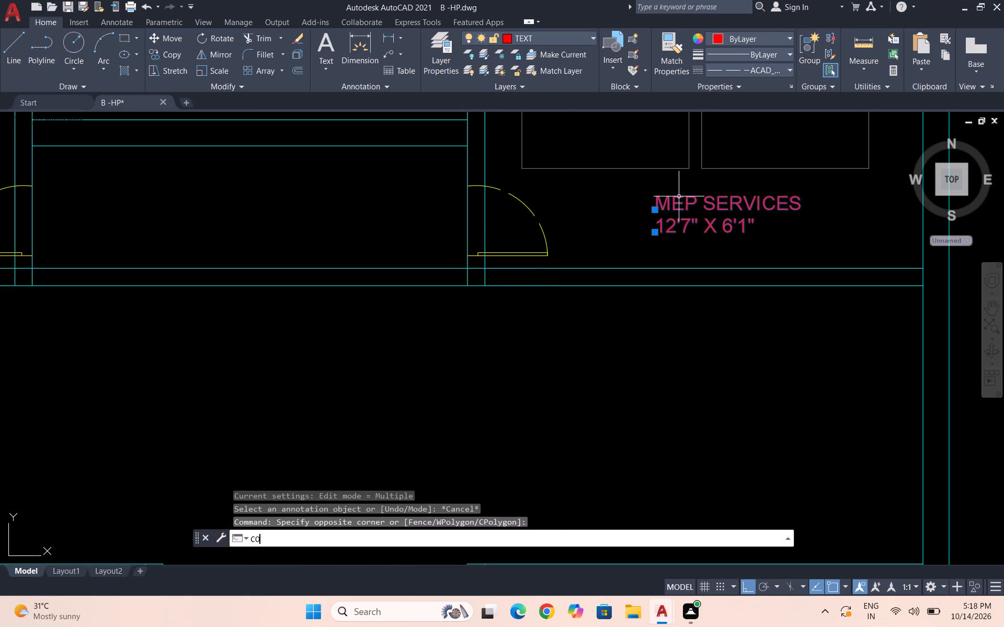
{"action": "key", "text": "Return"}
{"action": "left_click", "coordinate": [681, 208]}
{"action": "scroll", "coordinate": [668, 189], "scroll_direction": "down", "scroll_amount": 3}
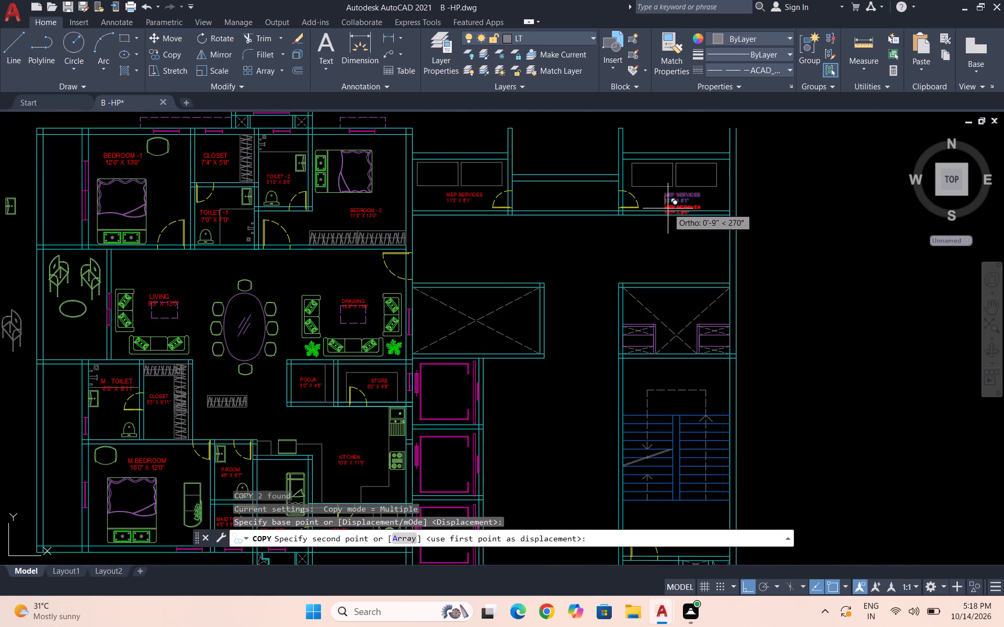
{"action": "left_click", "coordinate": [663, 250]}
{"action": "key", "text": "Escape"}
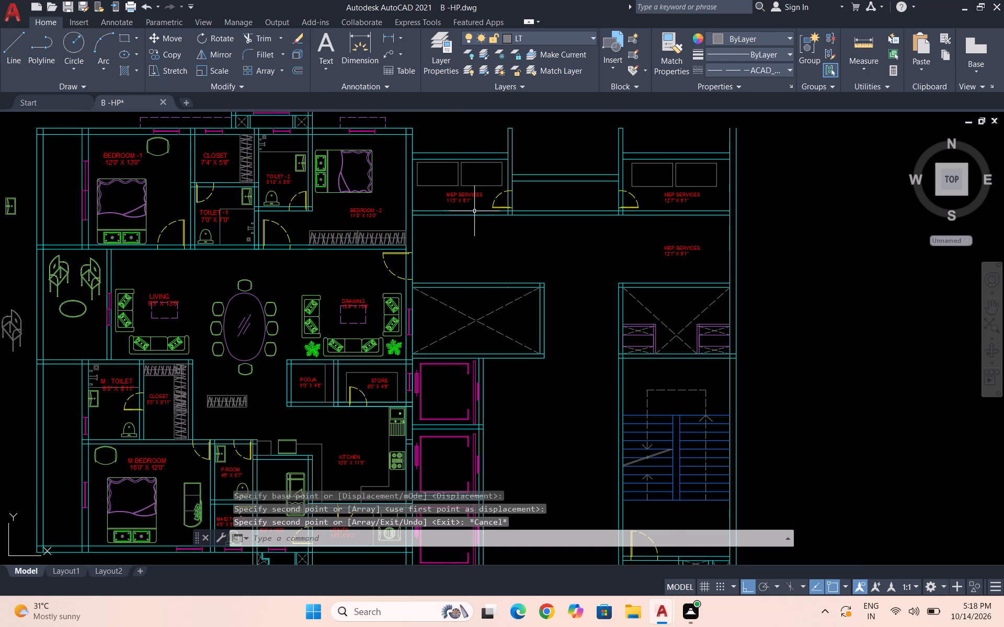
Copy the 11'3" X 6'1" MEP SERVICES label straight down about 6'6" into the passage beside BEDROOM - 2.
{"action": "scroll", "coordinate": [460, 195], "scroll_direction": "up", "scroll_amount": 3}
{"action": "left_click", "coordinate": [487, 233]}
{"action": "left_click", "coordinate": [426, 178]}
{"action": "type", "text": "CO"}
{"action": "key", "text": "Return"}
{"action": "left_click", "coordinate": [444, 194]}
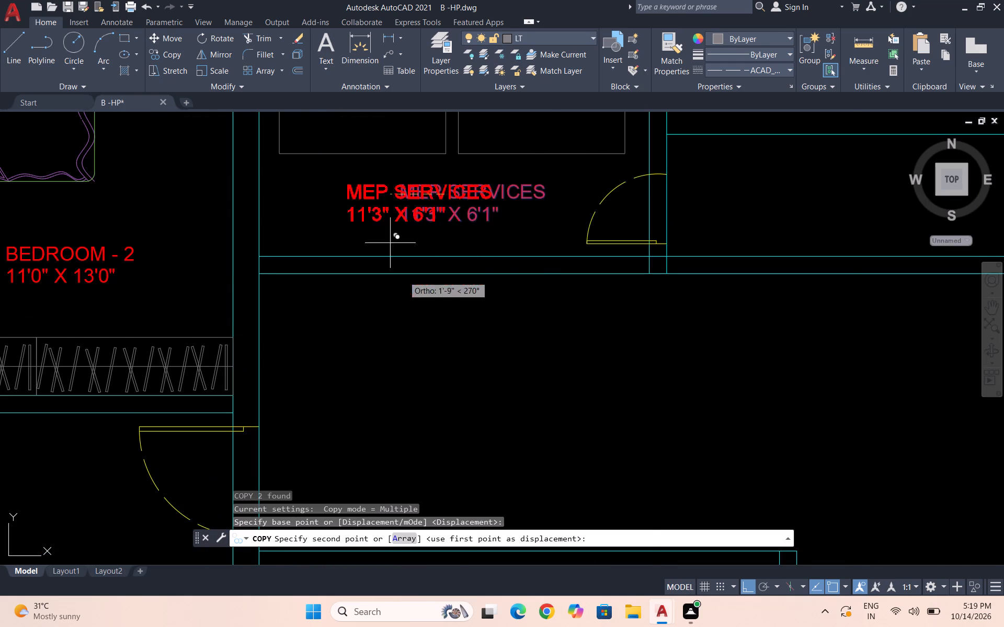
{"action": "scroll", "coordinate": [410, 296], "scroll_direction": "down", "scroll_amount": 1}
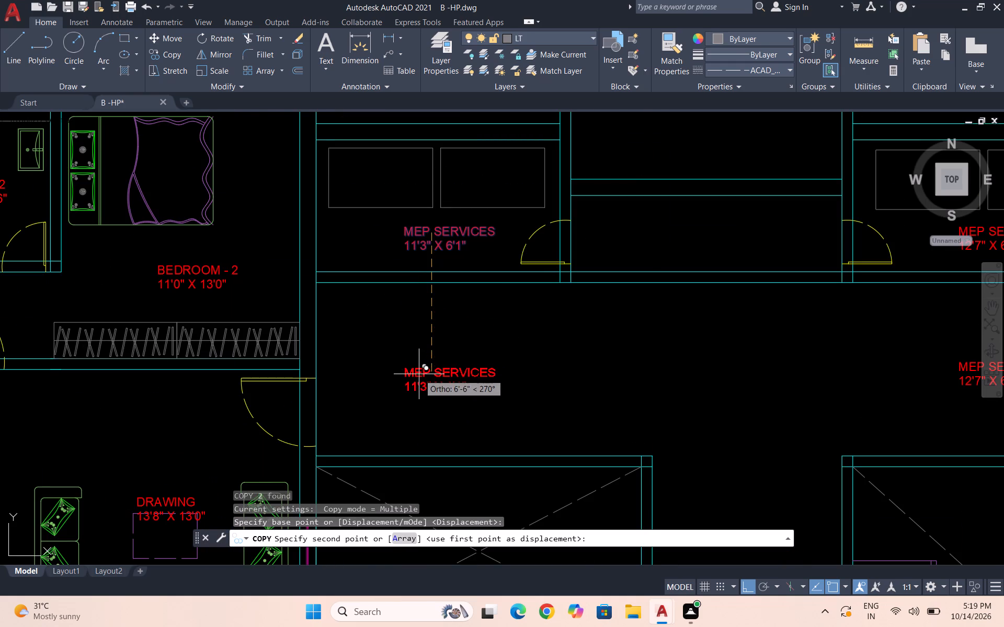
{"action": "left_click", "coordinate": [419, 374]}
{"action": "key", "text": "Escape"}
Change the name line of the copied label in the passage below the 12'7" X 6'1" service room to LOBBY, indented by two spaces.
{"action": "scroll", "coordinate": [419, 349], "scroll_direction": "down", "scroll_amount": 3}
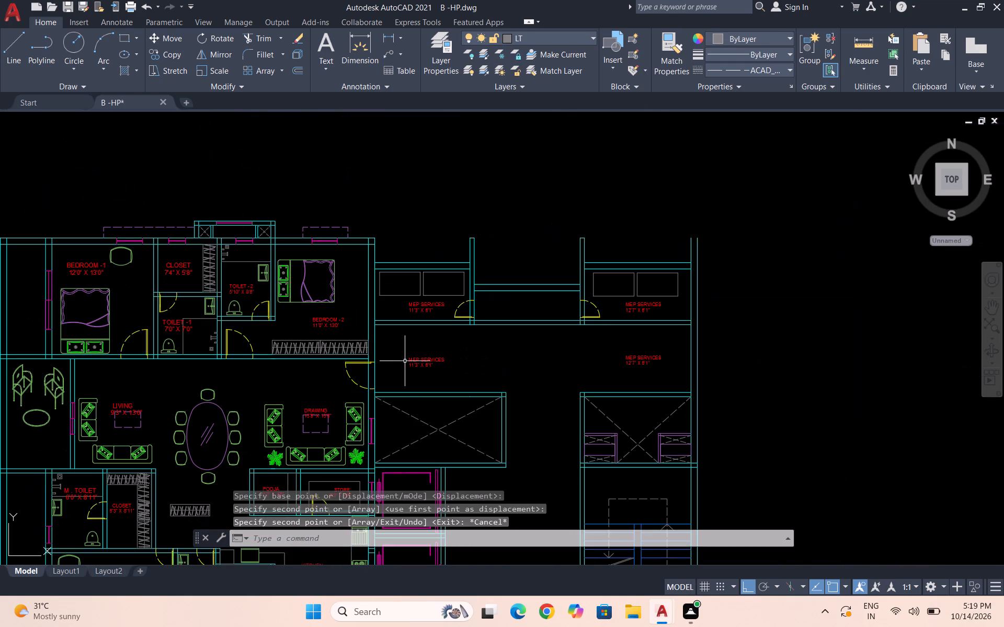
{"action": "scroll", "coordinate": [648, 365], "scroll_direction": "up", "scroll_amount": 3}
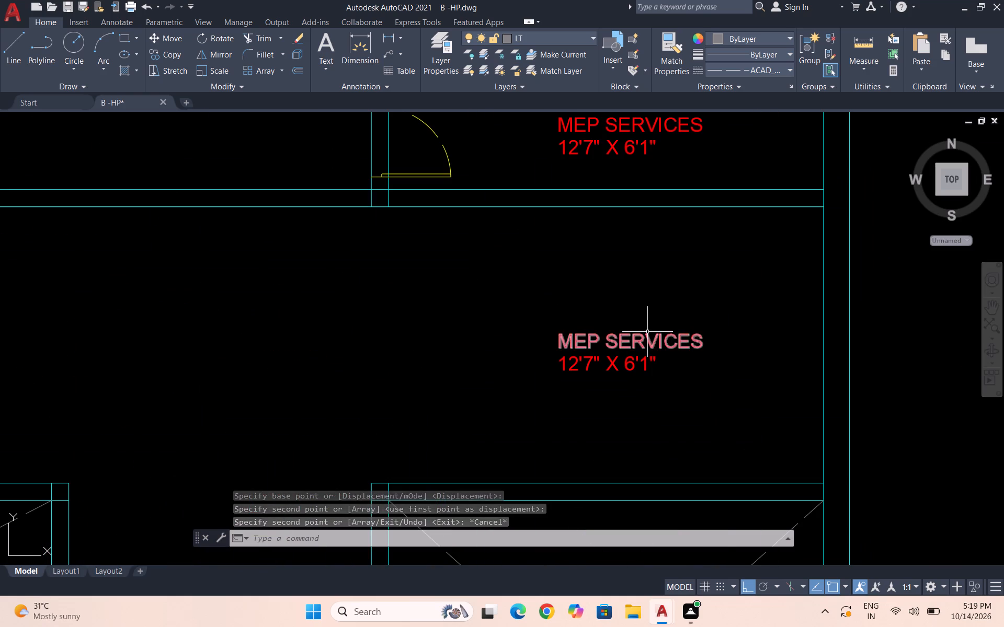
{"action": "double_click", "coordinate": [647, 332]}
{"action": "double_click", "coordinate": [646, 334]}
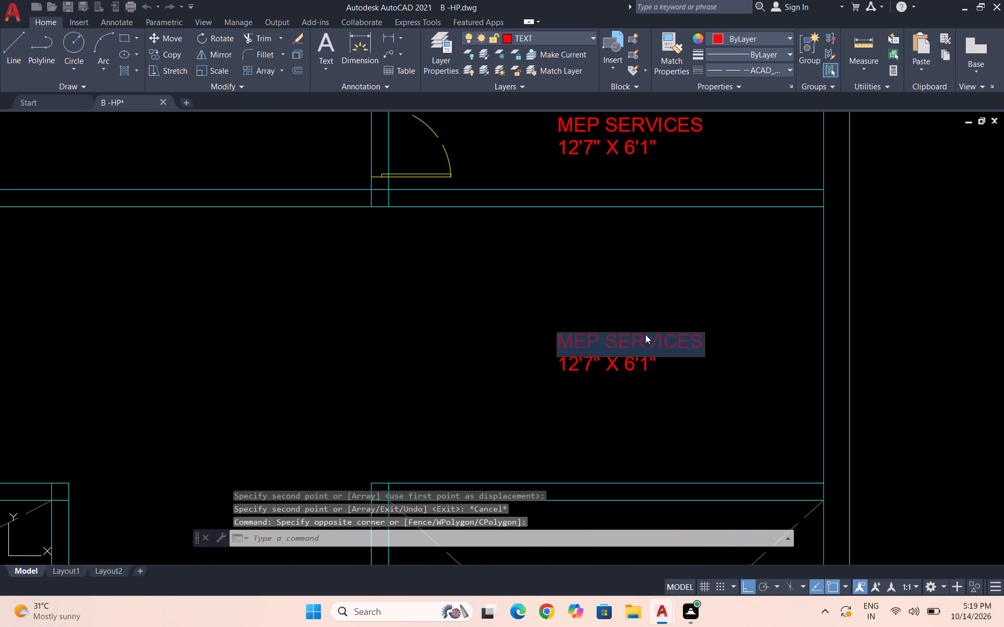
{"action": "type", "text": "LOBBY"}
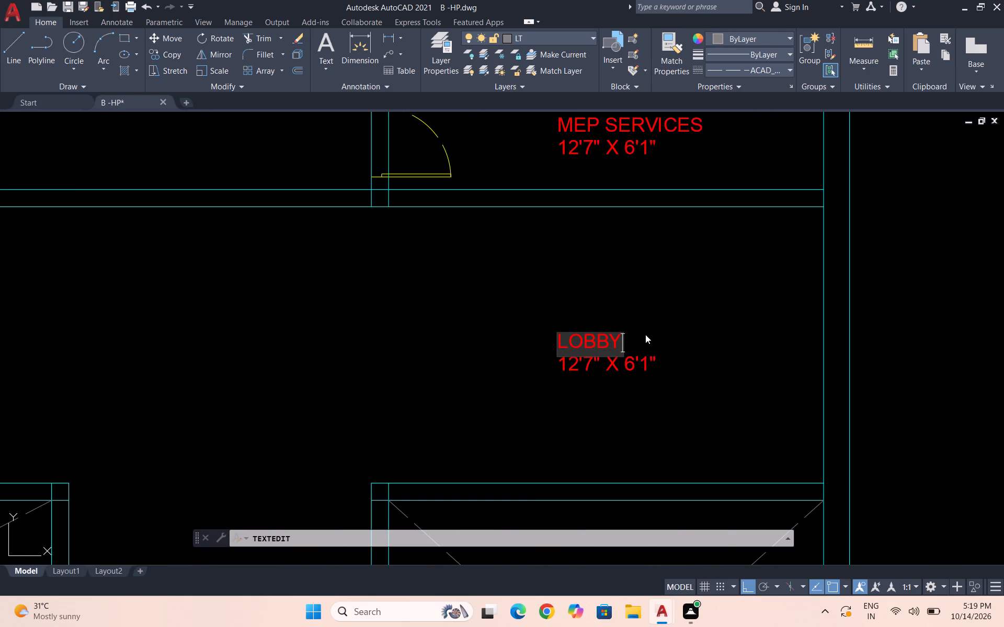
{"action": "left_click", "coordinate": [561, 341]}
{"action": "key", "text": "space"}
{"action": "key", "text": "space"}
{"action": "left_click", "coordinate": [604, 385]}
Set the size line under LOBBY to 13'3" X 8'0".
{"action": "scroll", "coordinate": [627, 367], "scroll_direction": "up", "scroll_amount": 2}
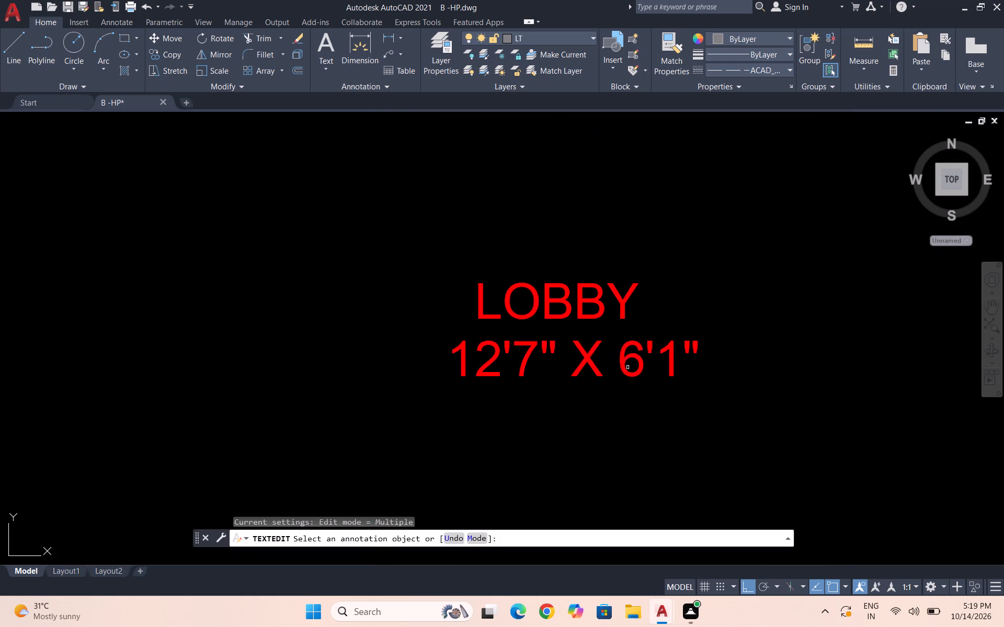
{"action": "double_click", "coordinate": [536, 343]}
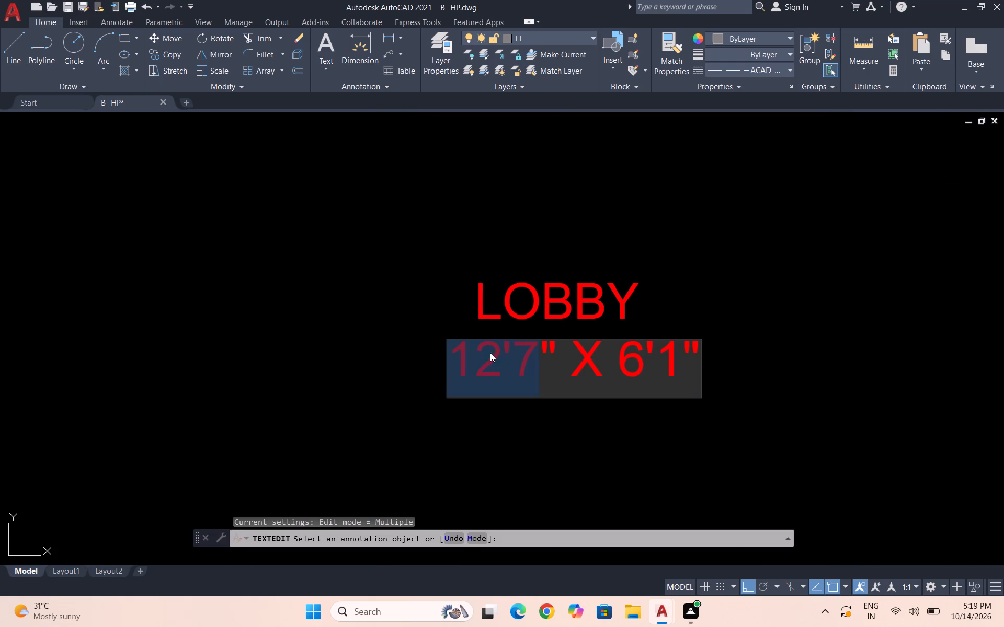
{"action": "left_click", "coordinate": [503, 355]}
{"action": "key", "text": "BackSpace"}
{"action": "key", "text": "3"}
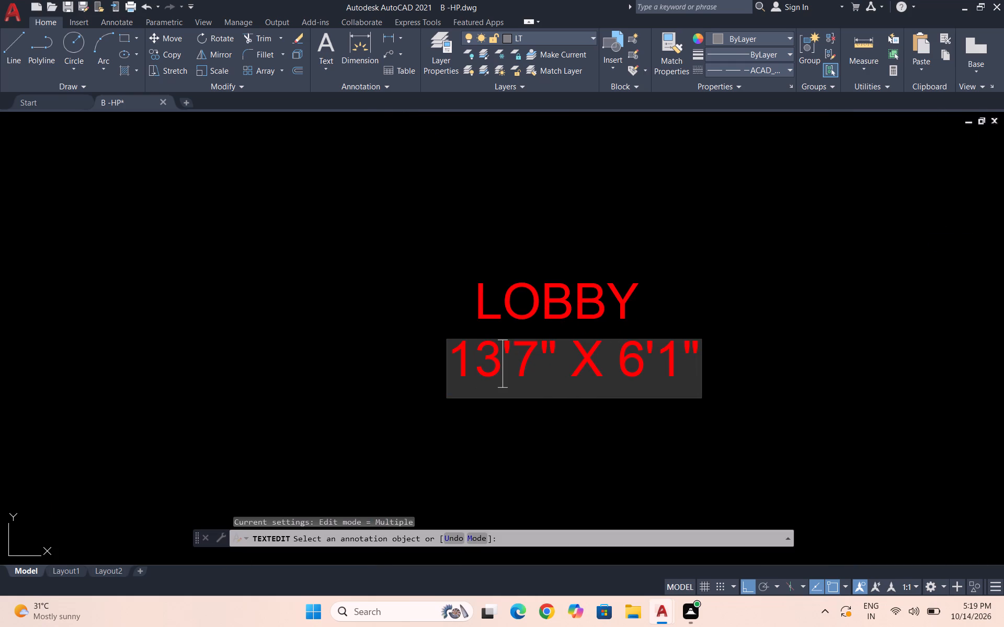
{"action": "left_click", "coordinate": [539, 363]}
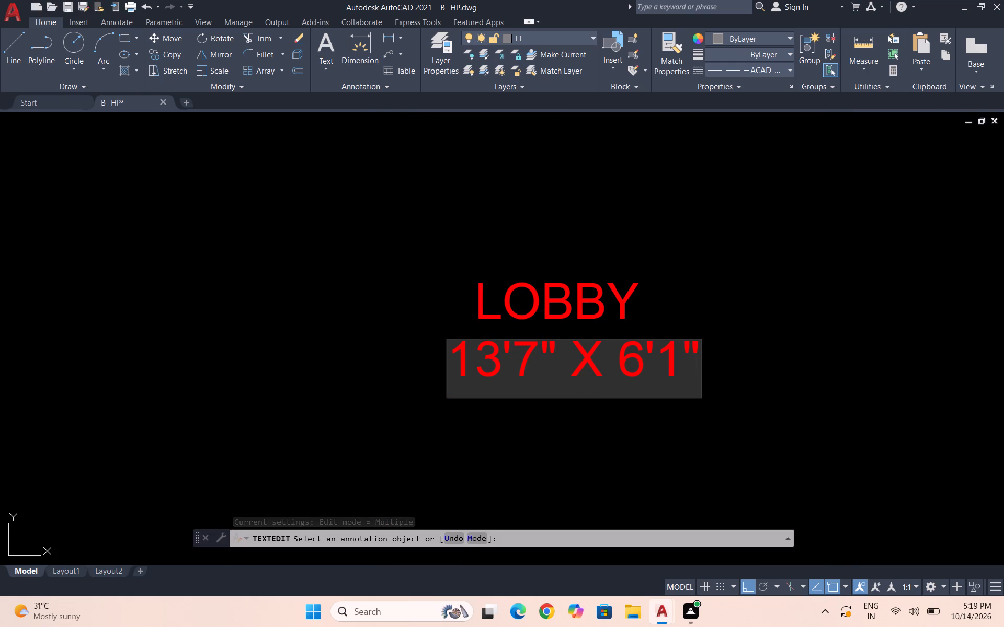
{"action": "key", "text": "BackSpace"}
{"action": "key", "text": "3"}
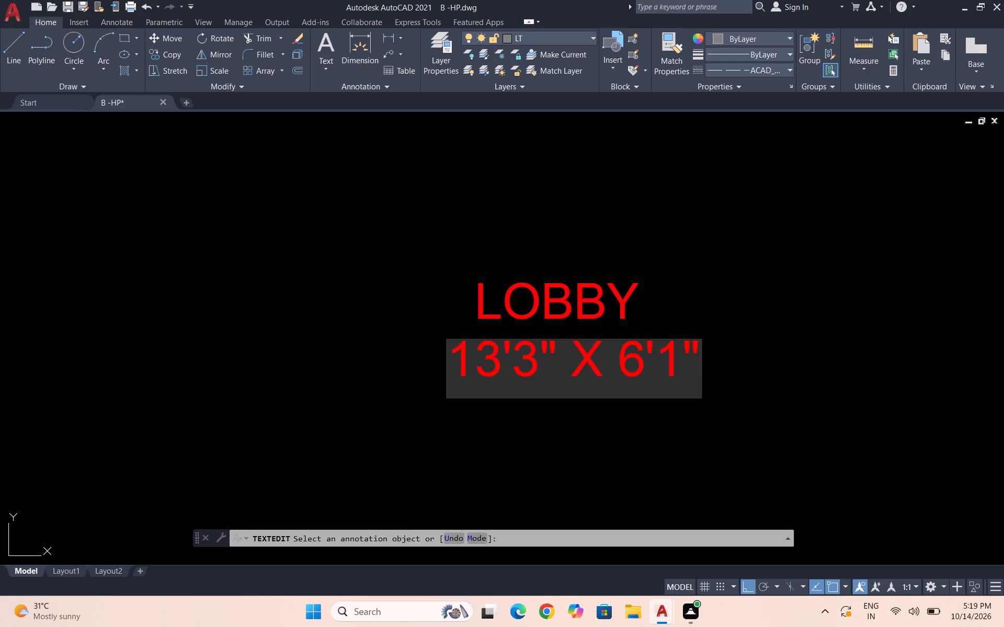
{"action": "left_click", "coordinate": [643, 357]}
{"action": "key", "text": "BackSpace"}
{"action": "key", "text": "8"}
{"action": "left_click", "coordinate": [682, 356]}
{"action": "key", "text": "BackSpace"}
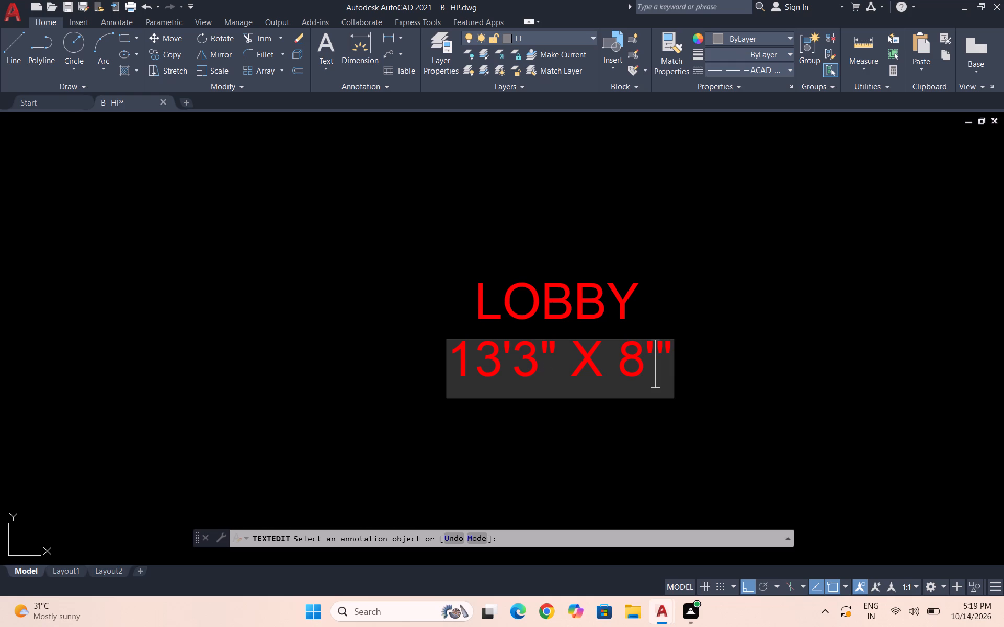
{"action": "key", "text": "0"}
{"action": "left_click", "coordinate": [739, 394]}
{"action": "key", "text": "Escape"}
{"action": "scroll", "coordinate": [642, 321], "scroll_direction": "down", "scroll_amount": 3}
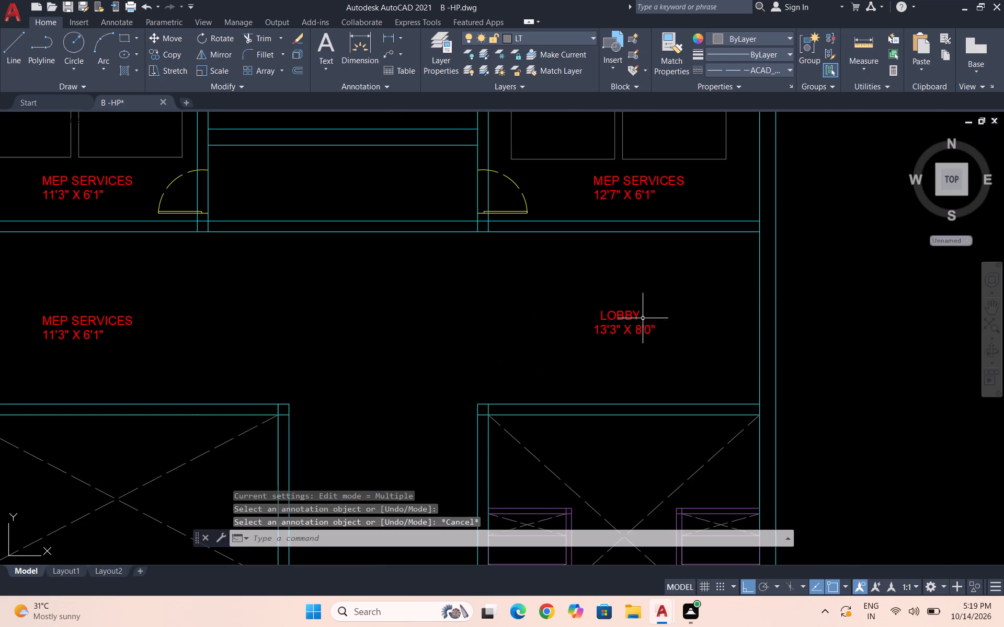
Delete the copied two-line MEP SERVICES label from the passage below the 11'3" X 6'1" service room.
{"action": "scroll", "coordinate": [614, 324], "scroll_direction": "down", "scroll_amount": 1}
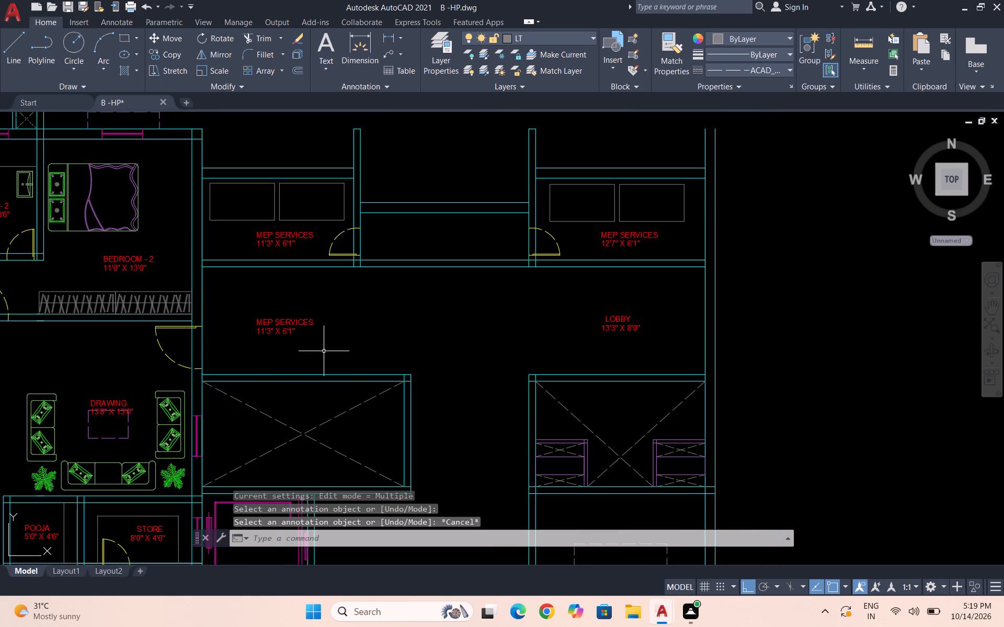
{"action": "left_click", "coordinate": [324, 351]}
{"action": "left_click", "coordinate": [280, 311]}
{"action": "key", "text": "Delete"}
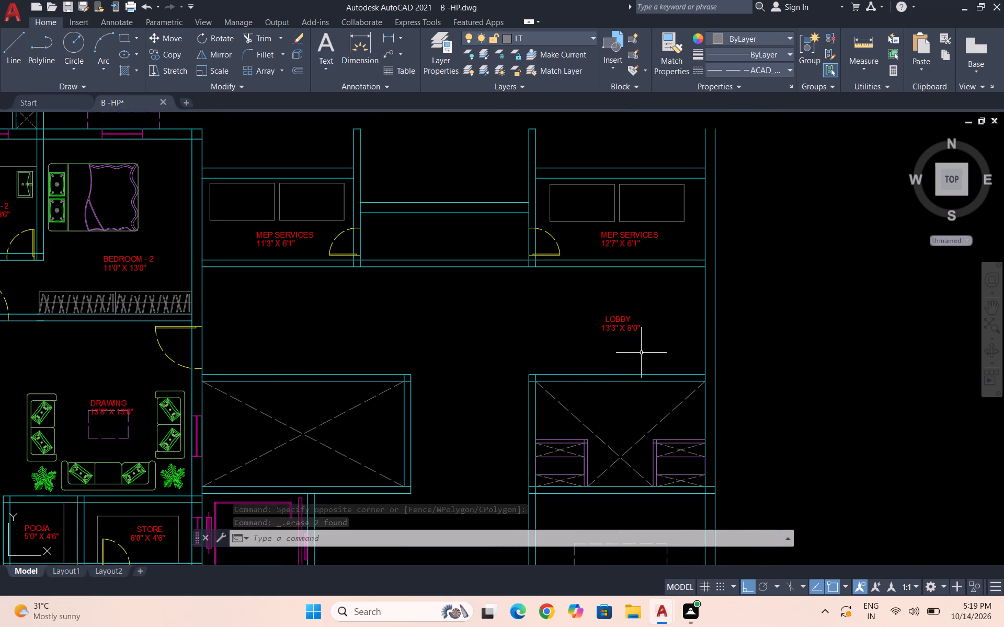
Copy the two-line LOBBY label about 24'7" straight across to the passage's other end, below the 11'3" X 6'1" MEP SERVICES room.
{"action": "left_click_drag", "start_coordinate": [637, 343], "coordinate": [631, 339]}
{"action": "left_click", "coordinate": [585, 313]}
{"action": "type", "text": "CO"}
{"action": "key", "text": "Return"}
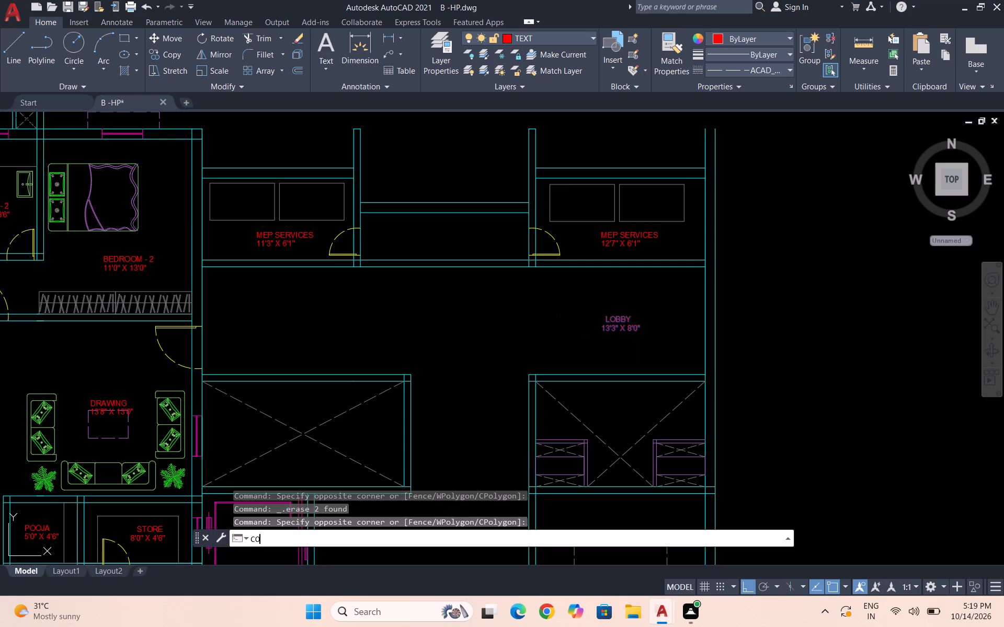
{"action": "left_click", "coordinate": [611, 324]}
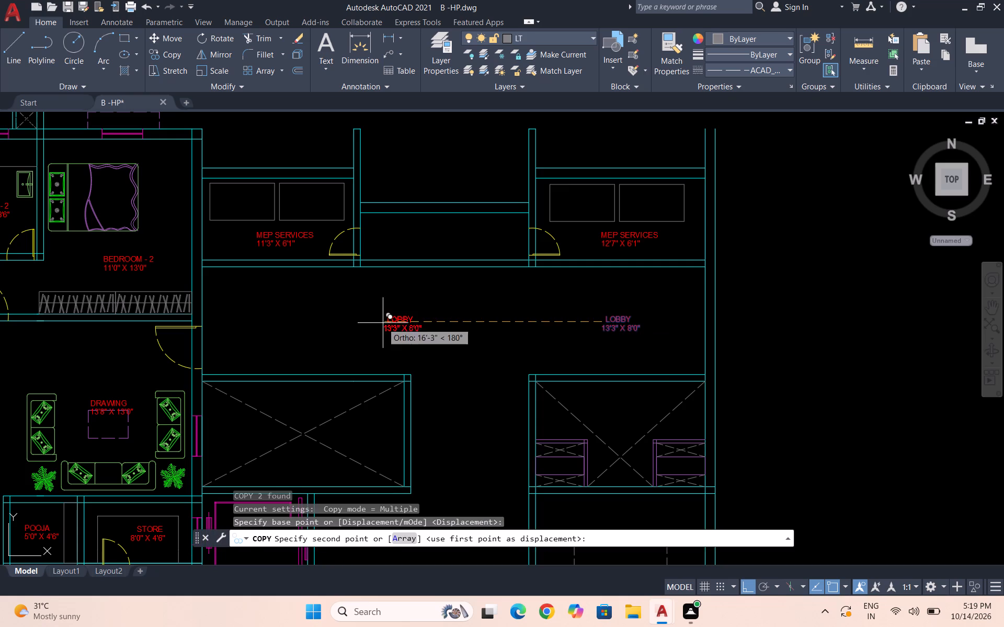
{"action": "left_click", "coordinate": [270, 313]}
{"action": "scroll", "coordinate": [286, 334], "scroll_direction": "up", "scroll_amount": 2}
{"action": "key", "text": "Escape"}
Set the size line of the copied LOBBY label near the DRAWING room entrance to 12'0" X 8'0".
{"action": "scroll", "coordinate": [252, 322], "scroll_direction": "up", "scroll_amount": 3}
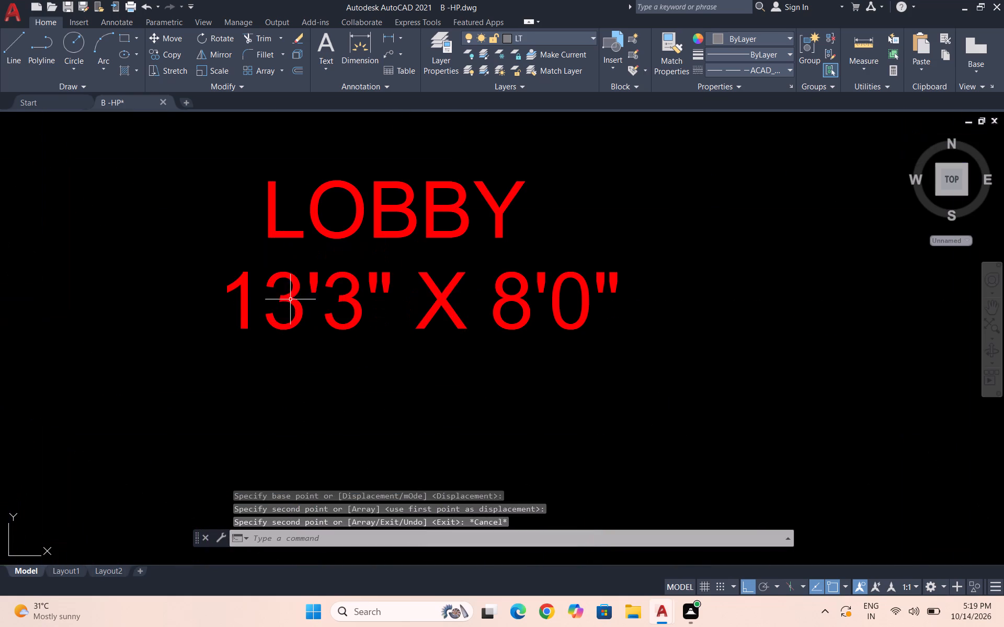
{"action": "double_click", "coordinate": [293, 291]}
{"action": "left_click", "coordinate": [306, 289]}
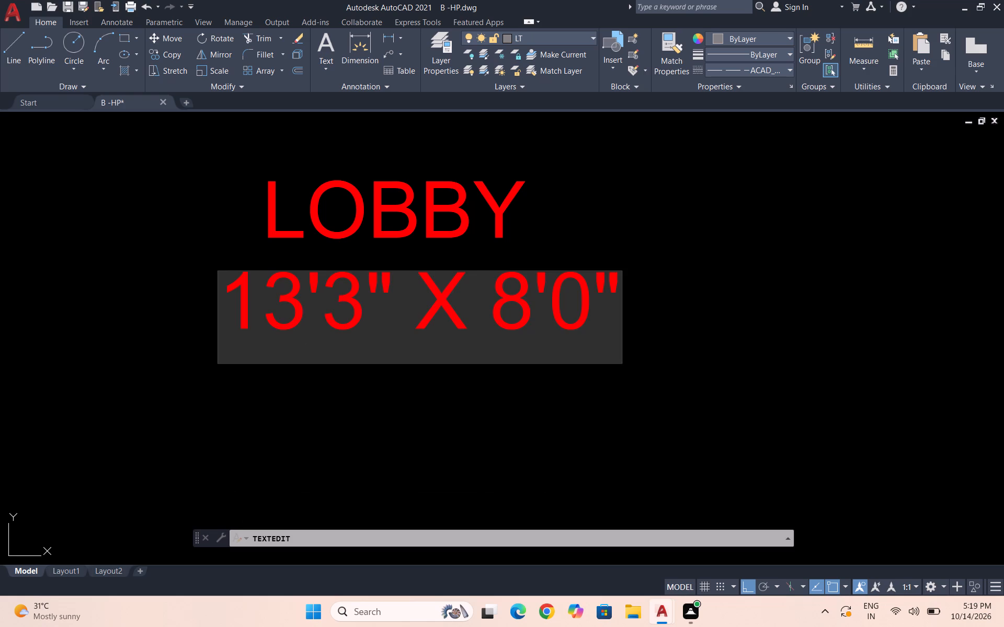
{"action": "key", "text": "BackSpace"}
{"action": "key", "text": "1"}
{"action": "key", "text": "BackSpace"}
{"action": "key", "text": "2"}
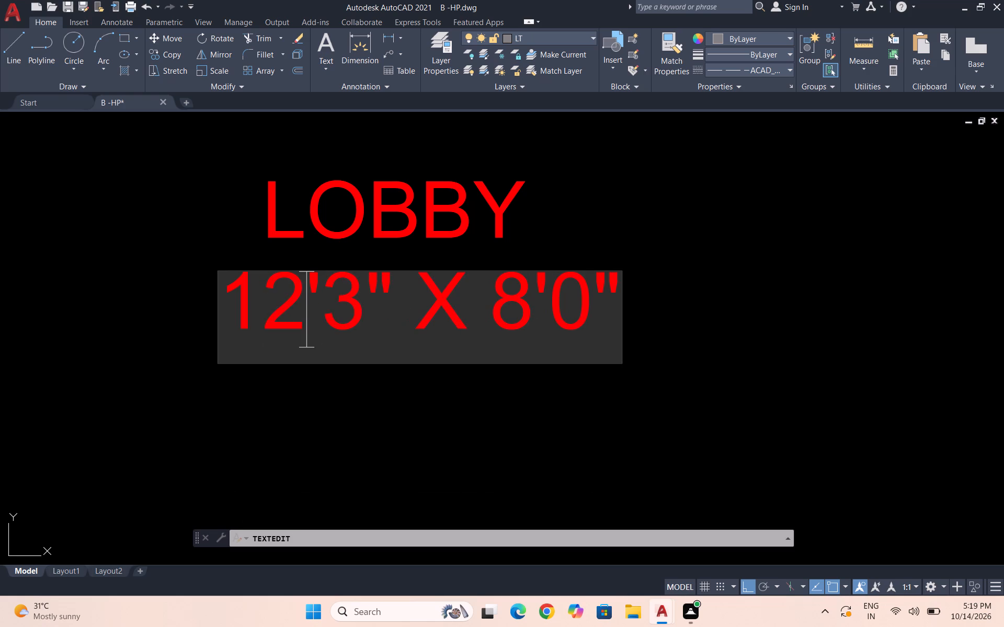
{"action": "left_click", "coordinate": [361, 322]}
{"action": "key", "text": "BackSpace"}
{"action": "key", "text": "0"}
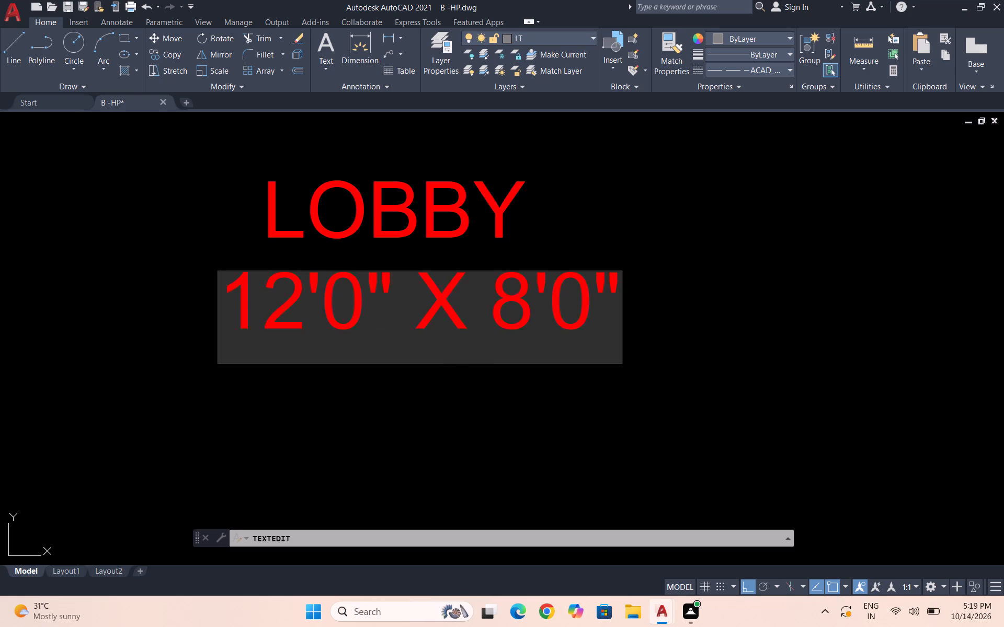
{"action": "left_click", "coordinate": [631, 403]}
{"action": "scroll", "coordinate": [521, 306], "scroll_direction": "down", "scroll_amount": 5}
{"action": "key", "text": "Escape"}
{"action": "scroll", "coordinate": [388, 323], "scroll_direction": "down", "scroll_amount": 1}
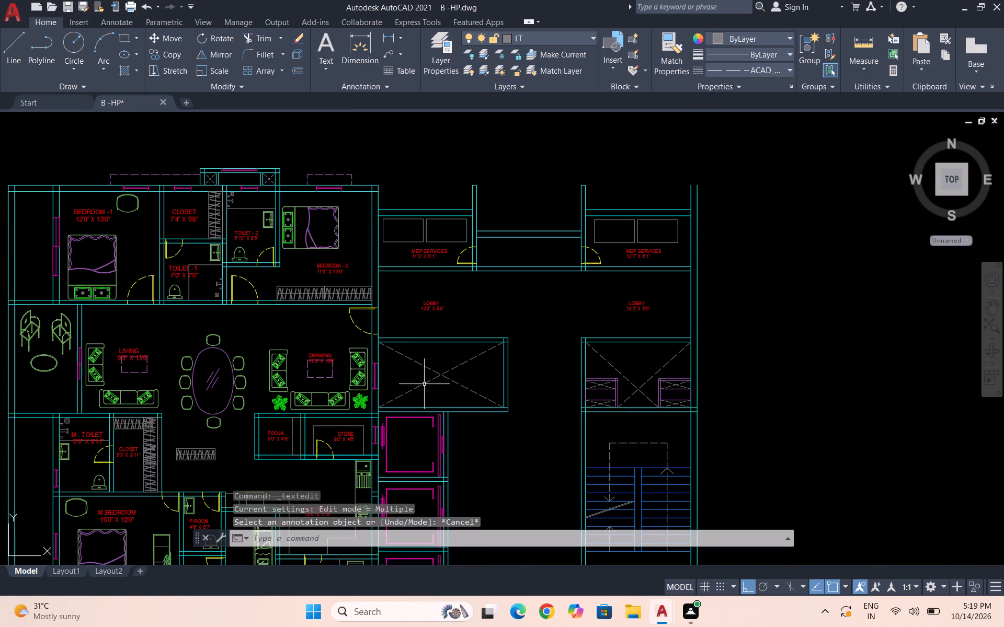
{"action": "scroll", "coordinate": [439, 316], "scroll_direction": "up", "scroll_amount": 2}
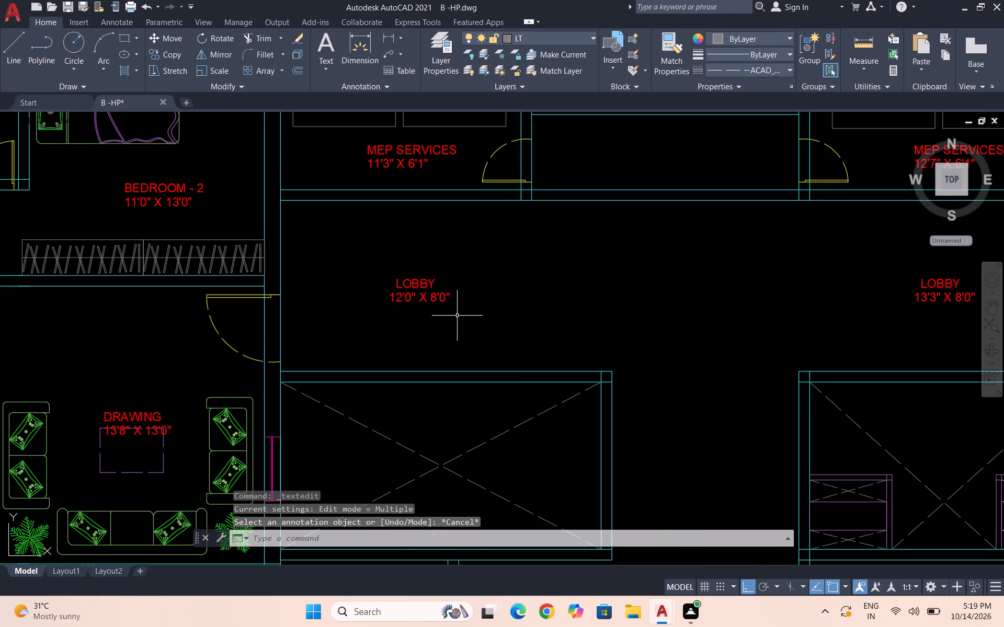
Copy the two-line LOBBY 12'0" X 8'0" label down into the diagonal-marked shaft beside the DRAWING room.
{"action": "left_click", "coordinate": [457, 316]}
{"action": "left_click", "coordinate": [360, 261]}
{"action": "type", "text": "CO"}
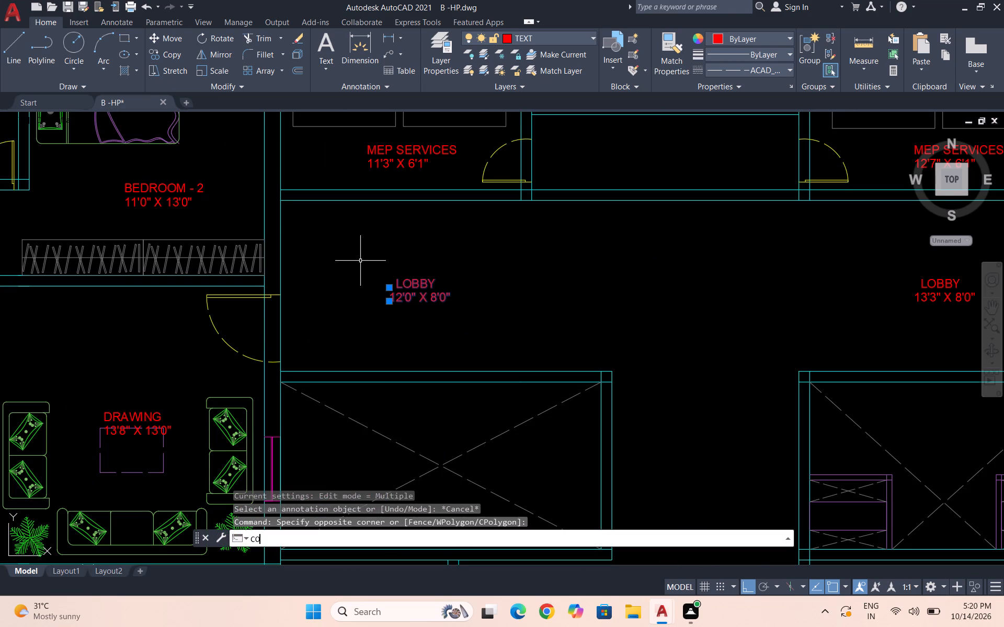
{"action": "key", "text": "shift+Return"}
{"action": "left_click", "coordinate": [411, 290]}
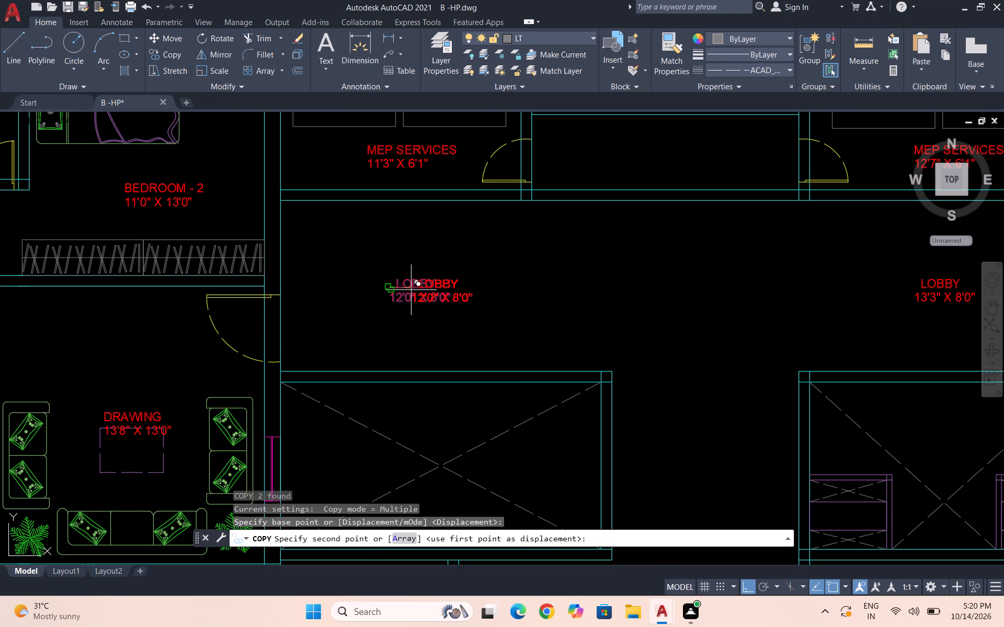
{"action": "scroll", "coordinate": [409, 284], "scroll_direction": "down", "scroll_amount": 1}
{"action": "scroll", "coordinate": [439, 415], "scroll_direction": "up", "scroll_amount": 2}
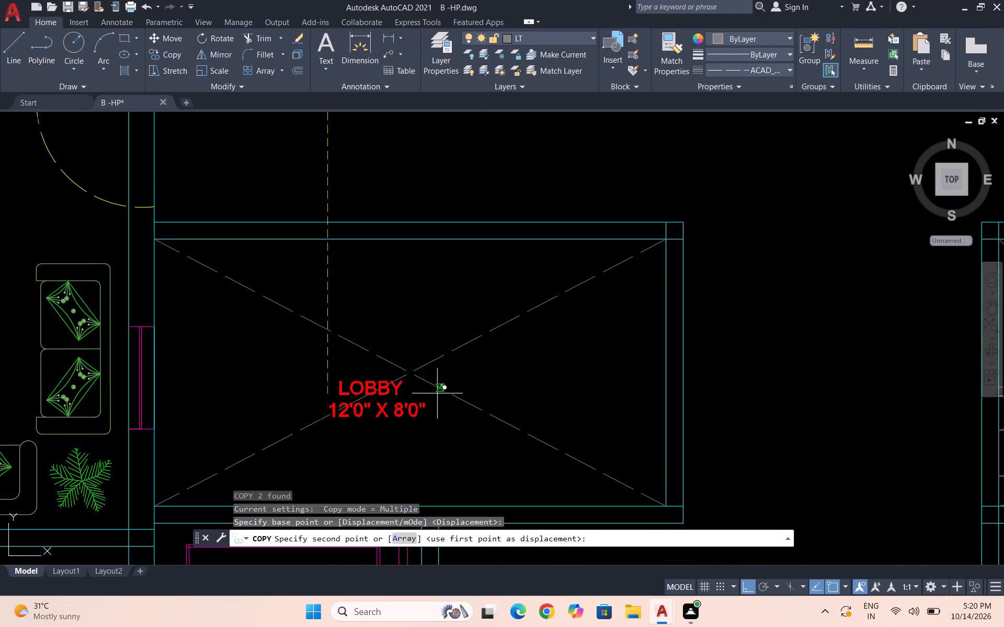
{"action": "left_click", "coordinate": [450, 367]}
{"action": "key", "text": "Escape"}
Move the copied two-line label horizontally towards the crossing of the shaft's dashed diagonals.
{"action": "scroll", "coordinate": [305, 391], "scroll_direction": "up", "scroll_amount": 3}
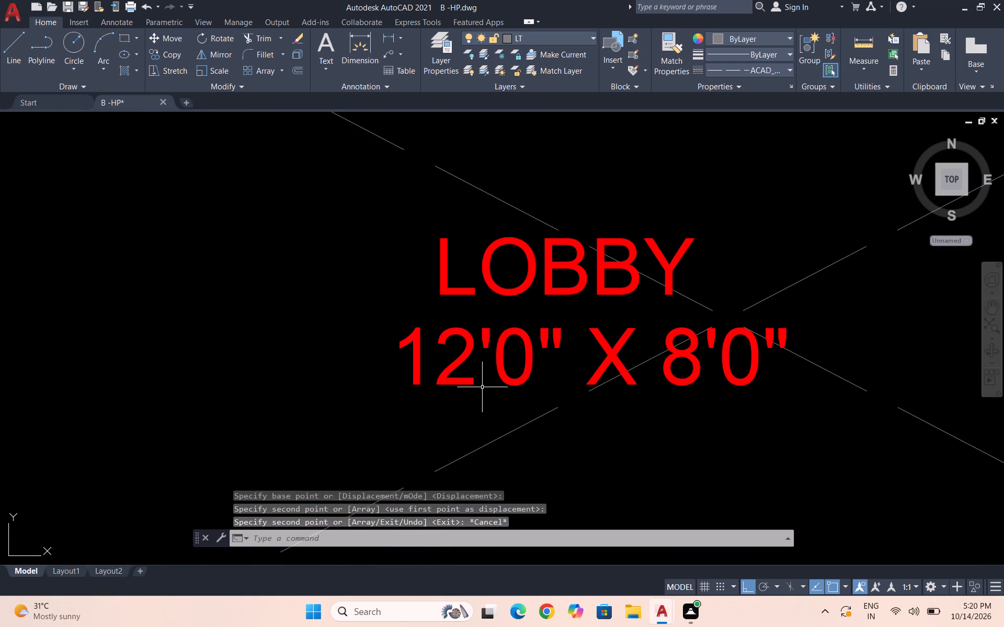
{"action": "left_click_drag", "start_coordinate": [484, 386], "coordinate": [478, 377]}
{"action": "left_click", "coordinate": [383, 271]}
{"action": "key", "text": "m"}
{"action": "key", "text": "Return"}
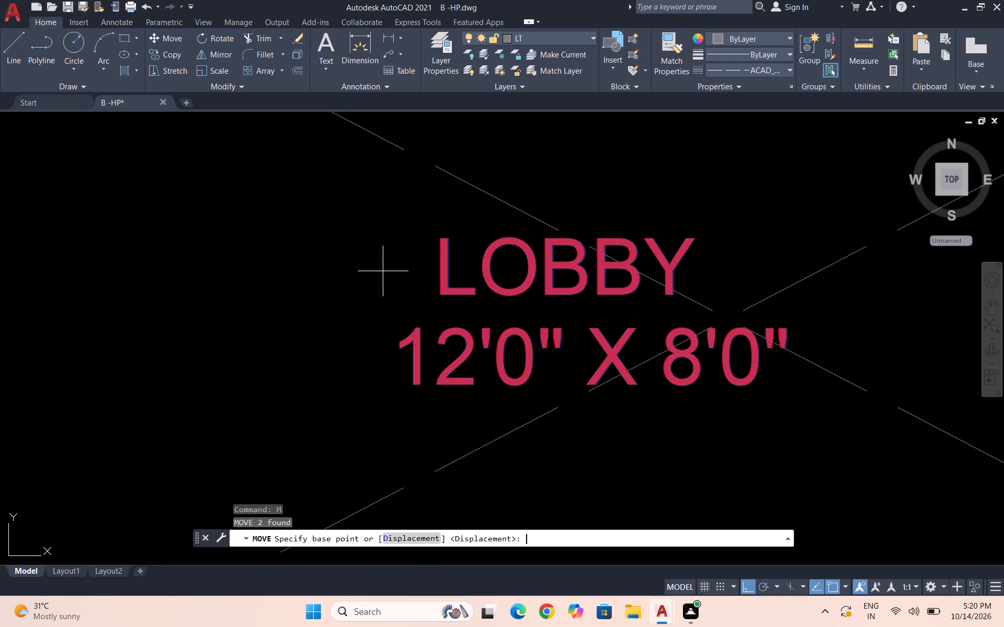
{"action": "left_click", "coordinate": [566, 266]}
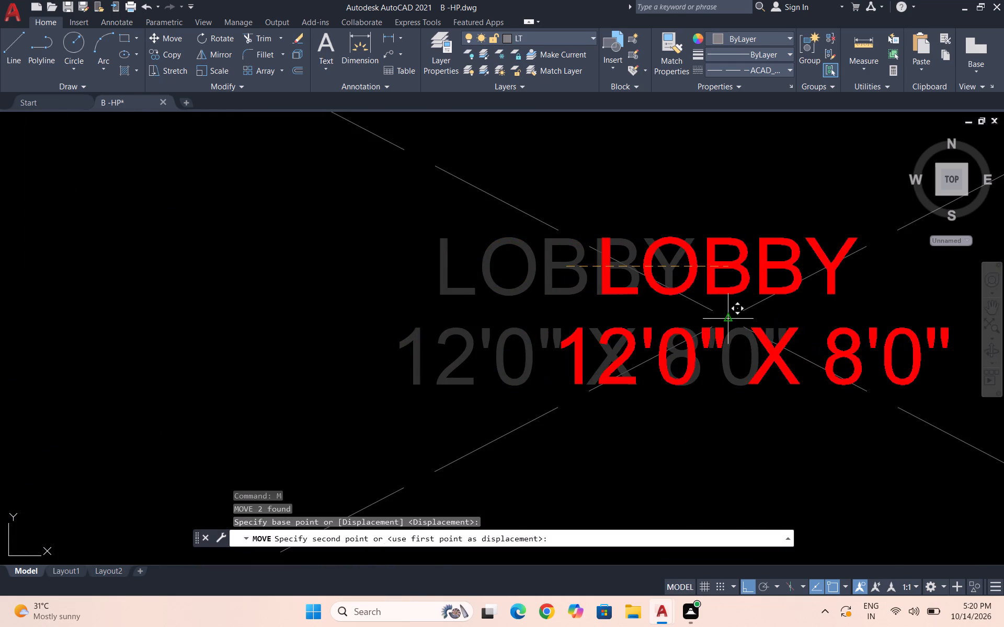
{"action": "left_click", "coordinate": [730, 319]}
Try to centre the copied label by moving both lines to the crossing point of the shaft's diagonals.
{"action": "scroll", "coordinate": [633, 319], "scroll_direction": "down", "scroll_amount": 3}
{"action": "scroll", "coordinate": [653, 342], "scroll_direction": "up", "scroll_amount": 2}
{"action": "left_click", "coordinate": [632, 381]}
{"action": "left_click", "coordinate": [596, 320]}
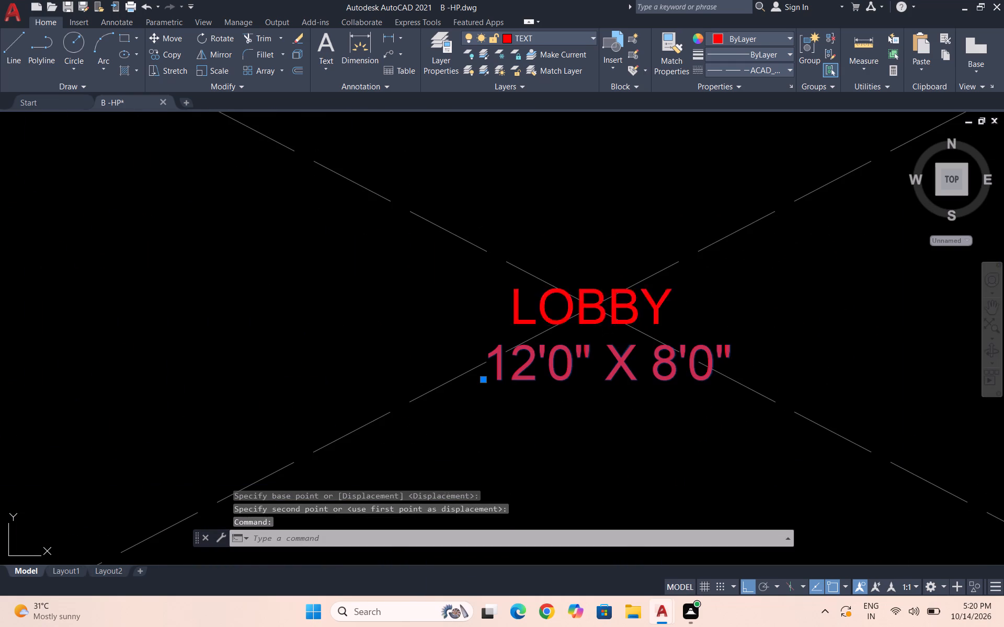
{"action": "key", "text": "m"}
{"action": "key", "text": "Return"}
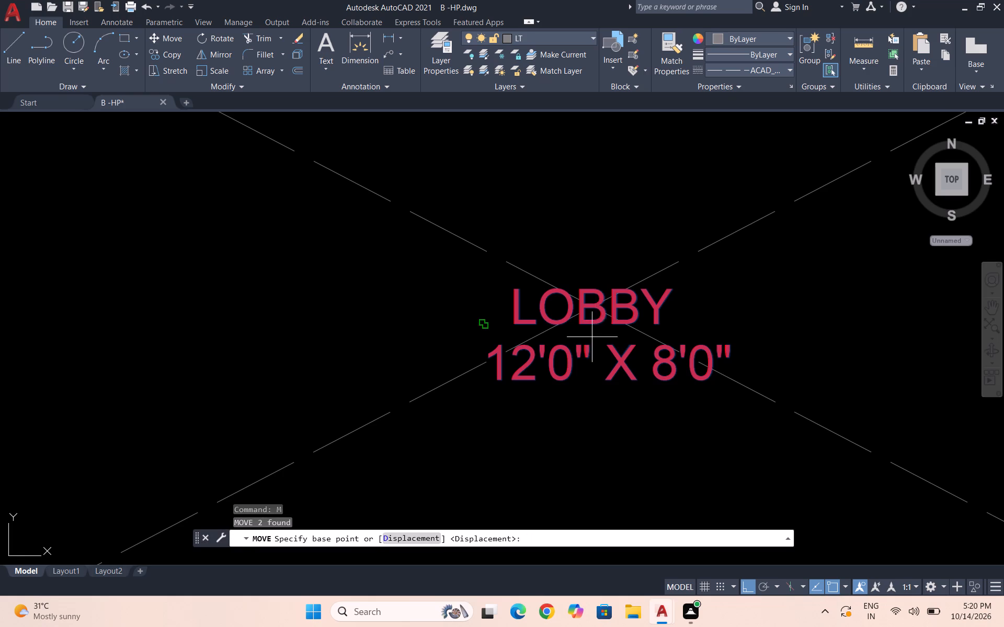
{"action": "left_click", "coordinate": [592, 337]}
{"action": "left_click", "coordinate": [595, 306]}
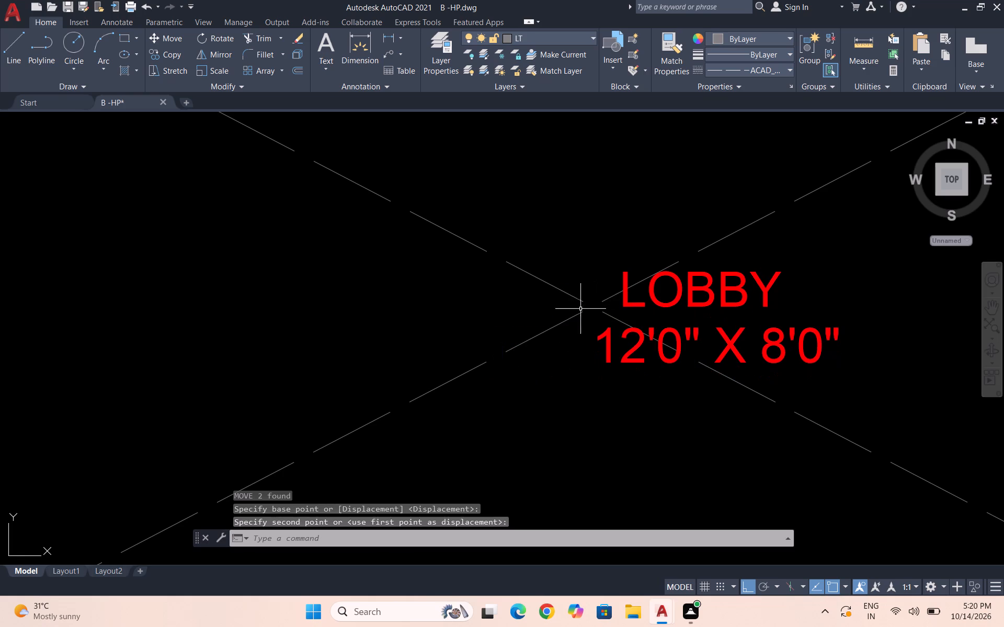
Move the copied two-line label with Ortho off so it sits roughly centred over the diagonals' crossing.
{"action": "left_click_drag", "start_coordinate": [798, 360], "coordinate": [788, 347]}
{"action": "left_click", "coordinate": [710, 268]}
{"action": "key", "text": "m"}
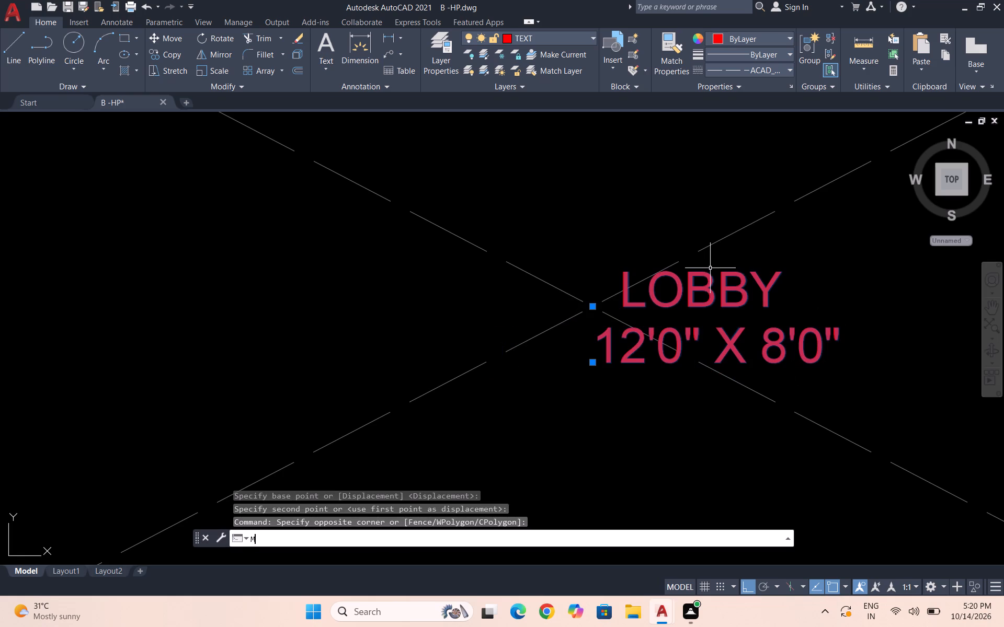
{"action": "key", "text": "Return"}
{"action": "left_click", "coordinate": [718, 324]}
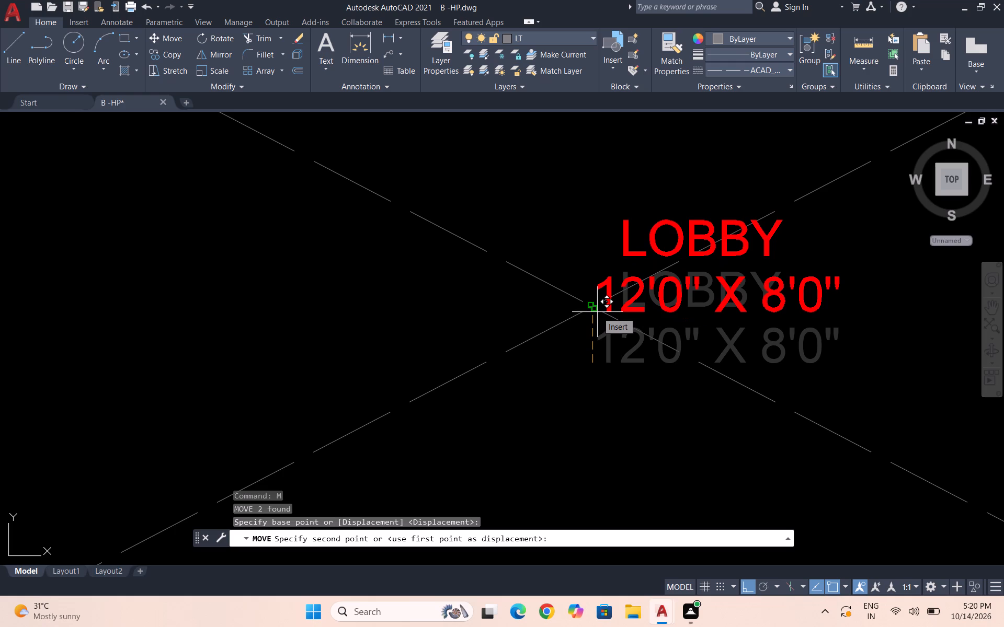
{"action": "key", "text": "super+p"}
{"action": "key", "text": "Escape"}
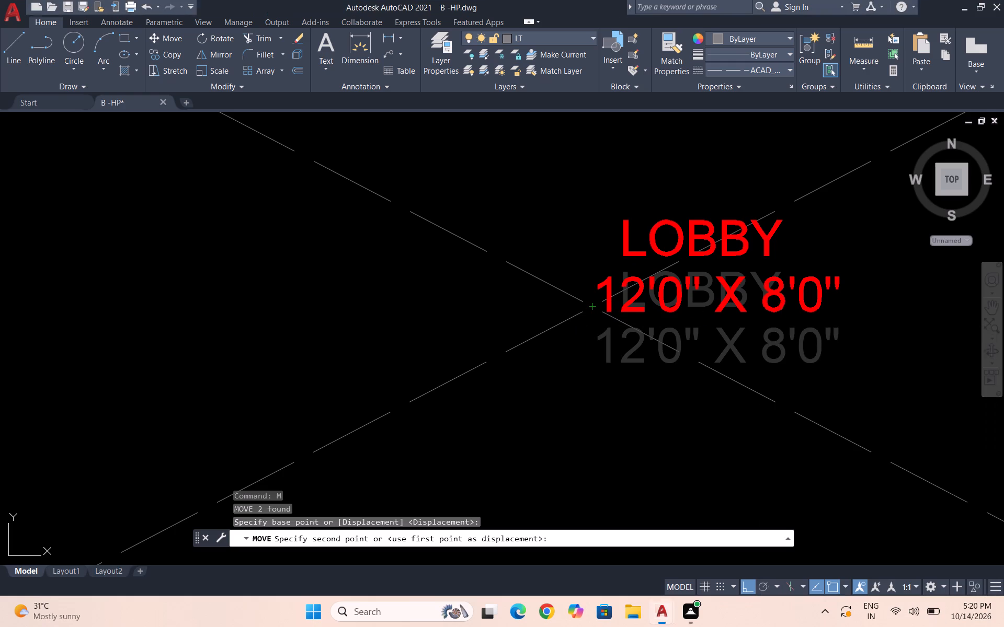
{"action": "key", "text": "F8"}
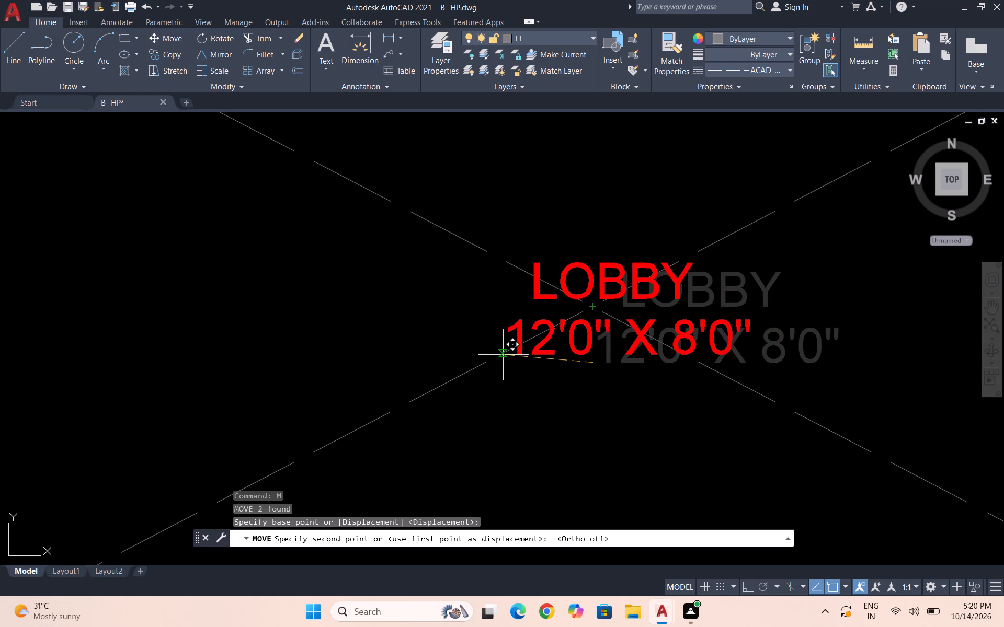
{"action": "left_click_drag", "start_coordinate": [500, 351], "coordinate": [503, 362]}
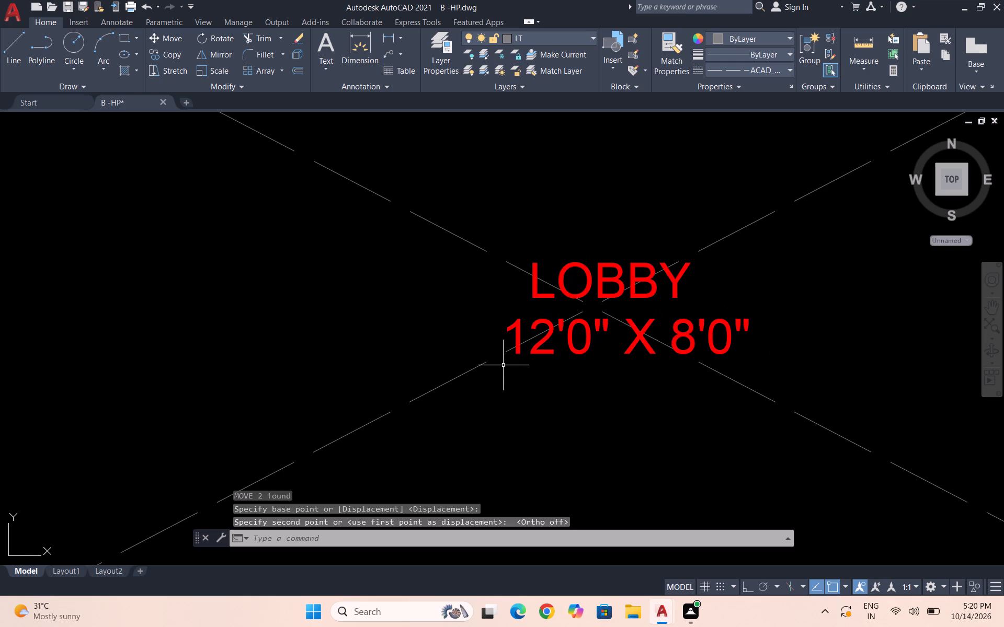
Change the copied label's LOBBY line in the shaft to VENTILATION.
{"action": "double_click", "coordinate": [579, 293]}
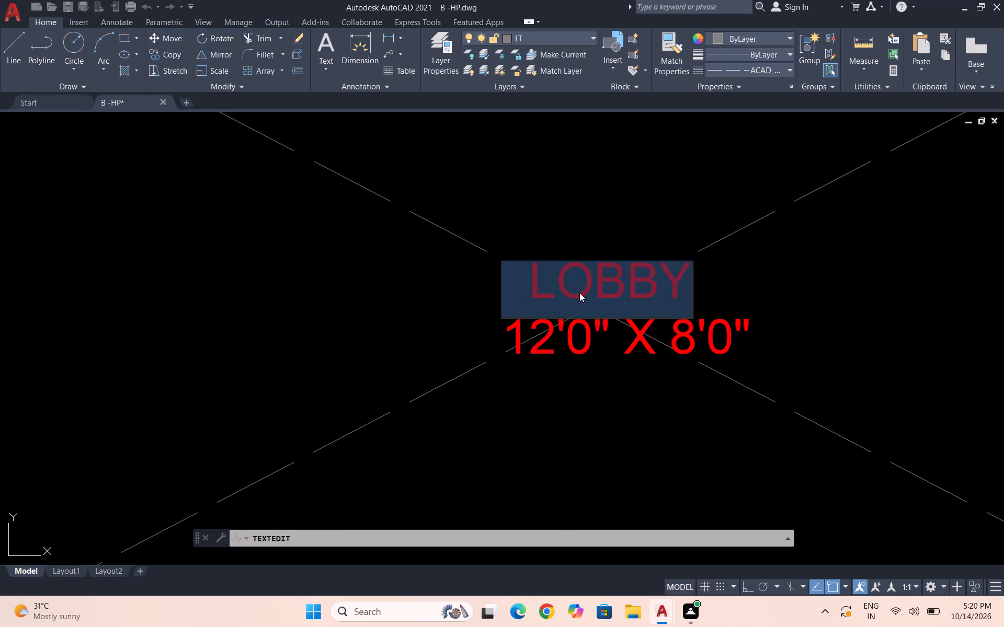
{"action": "type", "text": "VEN"}
{"action": "key", "text": "t"}
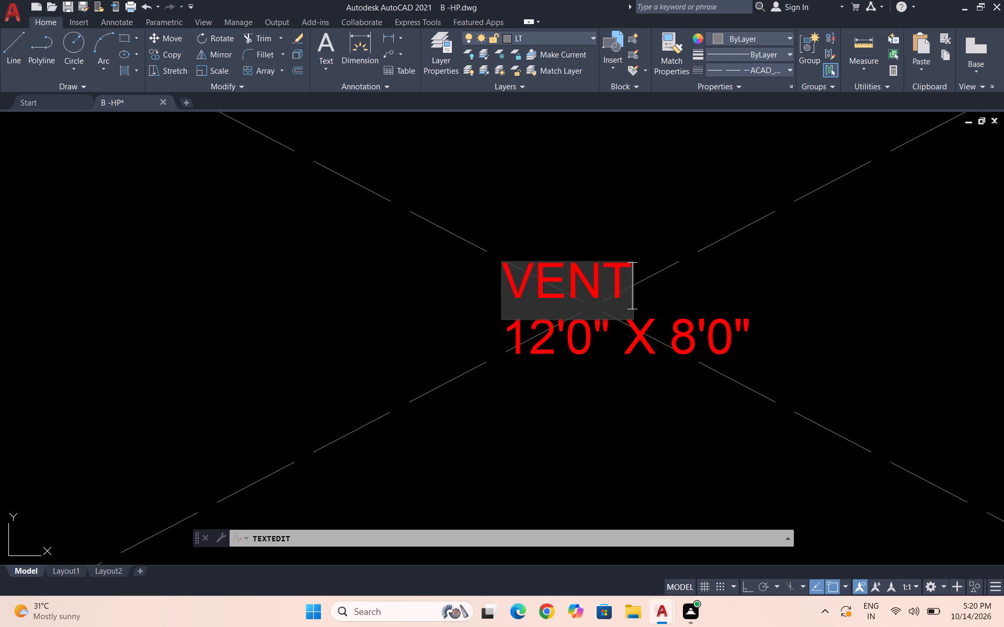
{"action": "type", "text": "ILATION"}
{"action": "left_click", "coordinate": [628, 369]}
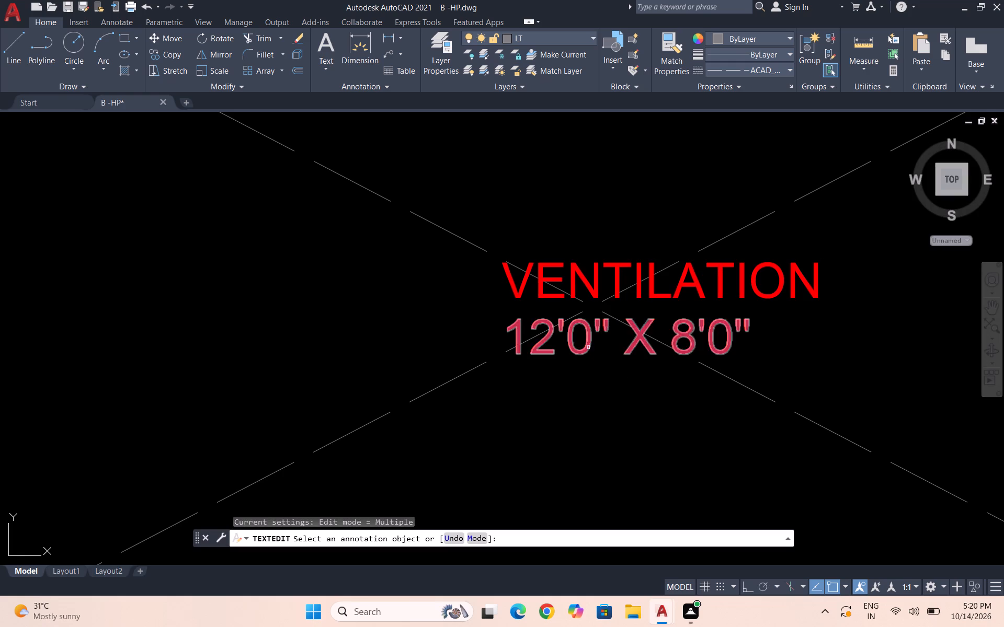
Change the size line under VENTILATION to CUTOUT, indented with leading spaces to centre it beneath the first line.
{"action": "double_click", "coordinate": [583, 325]}
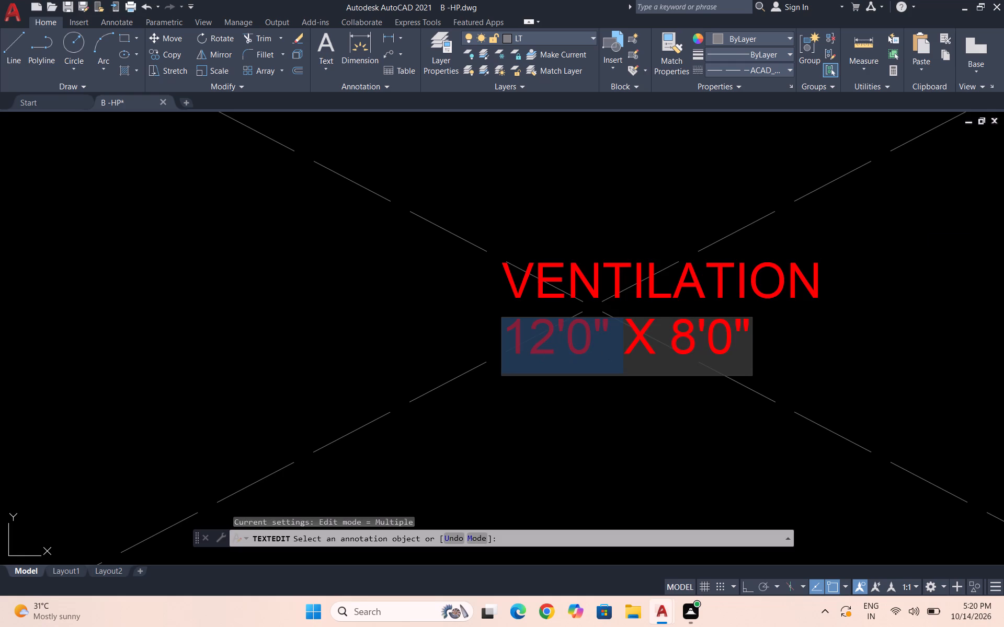
{"action": "left_click_drag", "start_coordinate": [746, 324], "coordinate": [441, 351]}
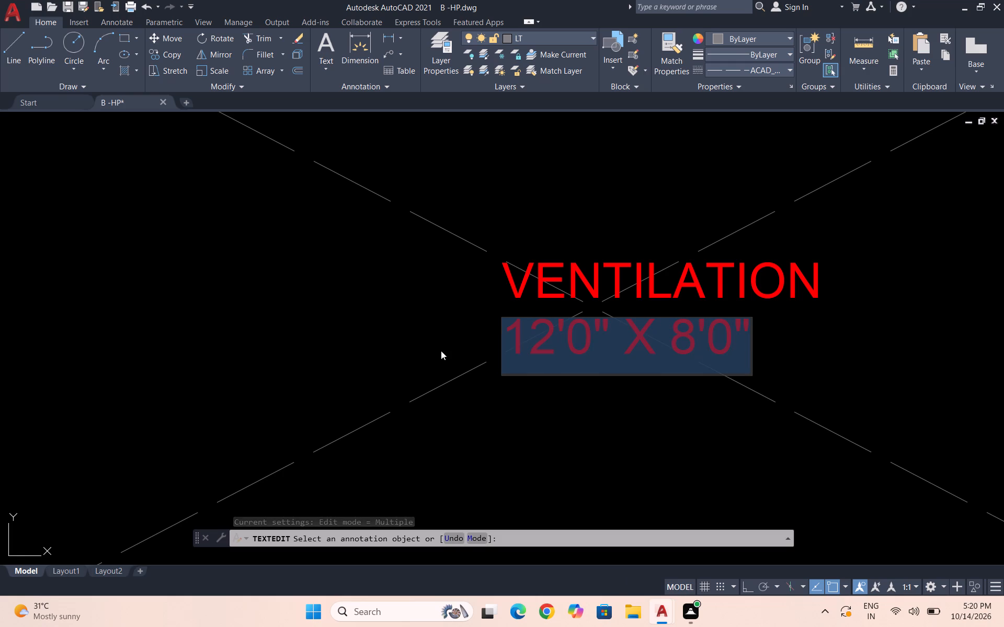
{"action": "type", "text": "CUTO"}
{"action": "type", "text": "UT"}
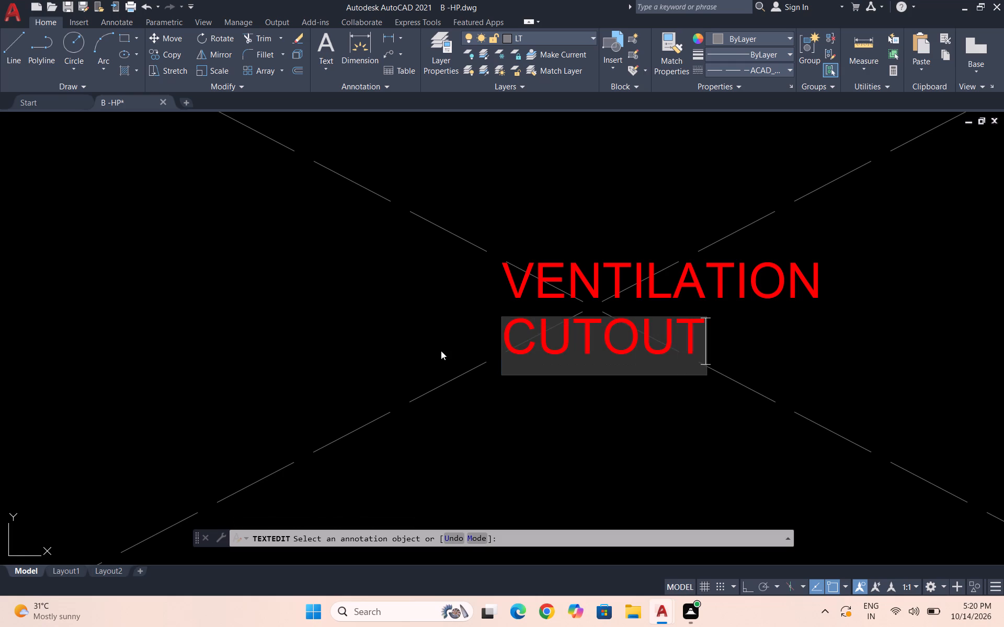
{"action": "left_click", "coordinate": [506, 344]}
{"action": "key", "text": "space"}
{"action": "key", "text": "space"}
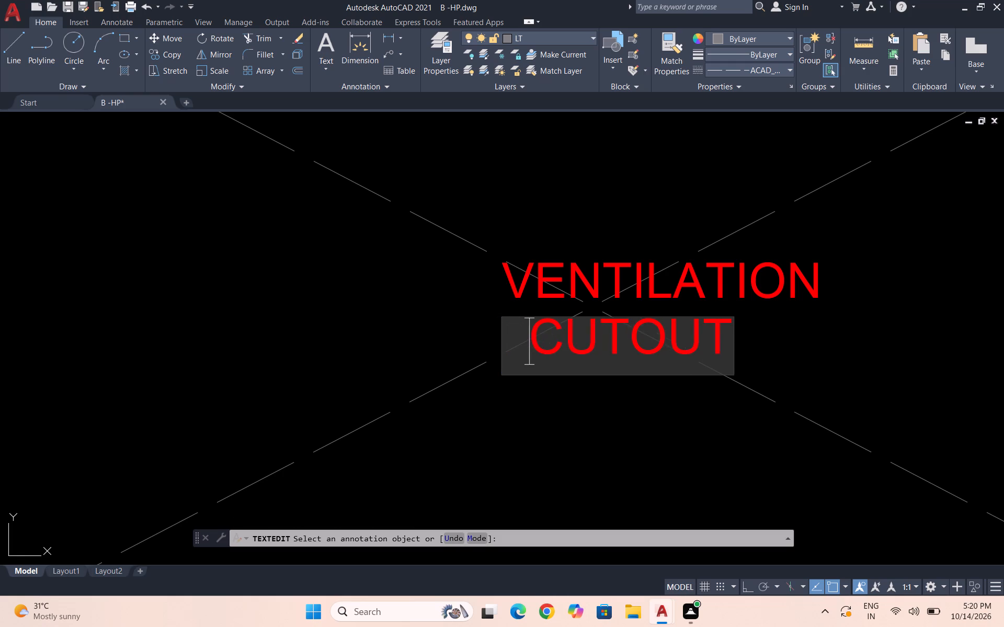
{"action": "key", "text": "space"}
{"action": "left_click", "coordinate": [637, 415]}
{"action": "scroll", "coordinate": [527, 390], "scroll_direction": "down", "scroll_amount": 3}
{"action": "scroll", "coordinate": [530, 379], "scroll_direction": "up", "scroll_amount": 3}
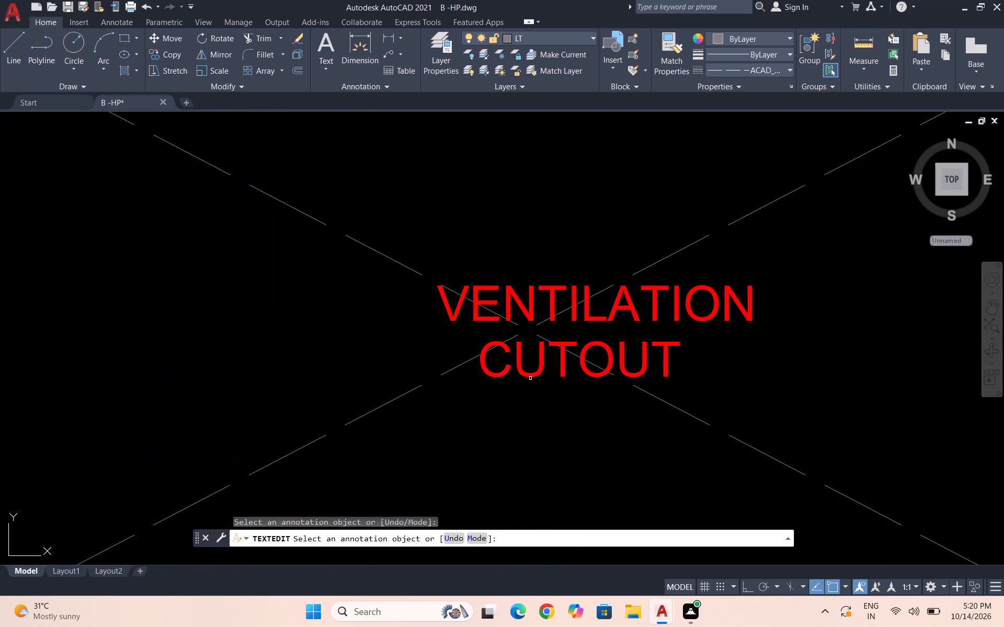
{"action": "left_click", "coordinate": [537, 379]}
{"action": "key", "text": "Escape"}
{"action": "left_click_drag", "start_coordinate": [572, 400], "coordinate": [569, 390]}
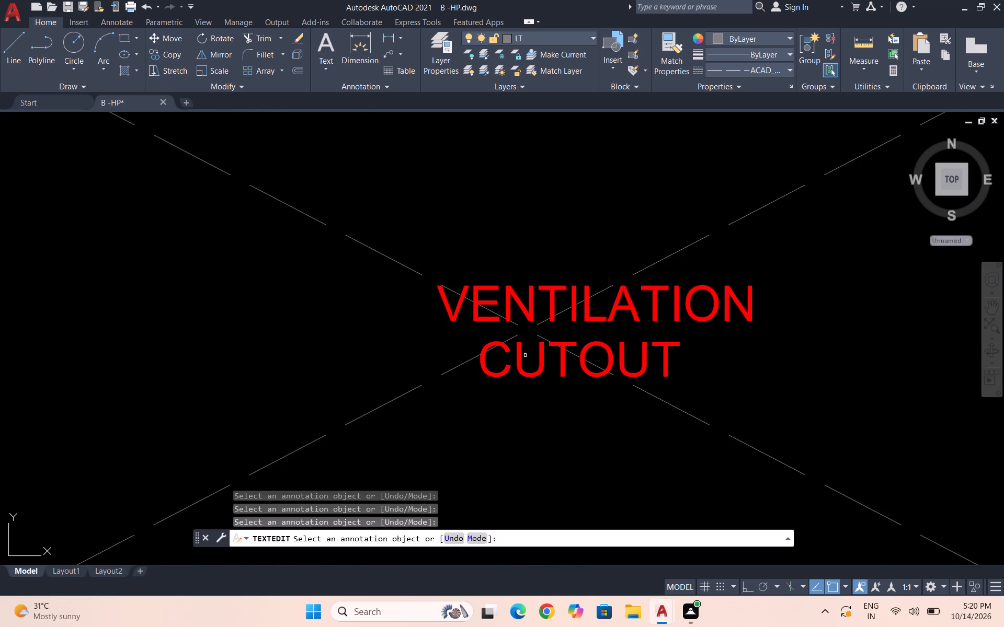
{"action": "key", "text": "Escape"}
{"action": "key", "text": "Escape"}
{"action": "key", "text": "Escape"}
Move the two-line VENTILATION CUTOUT label so it is centred over the crossing of the shaft's dashed diagonals.
{"action": "left_click_drag", "start_coordinate": [546, 384], "coordinate": [543, 378]}
{"action": "left_click", "coordinate": [521, 358]}
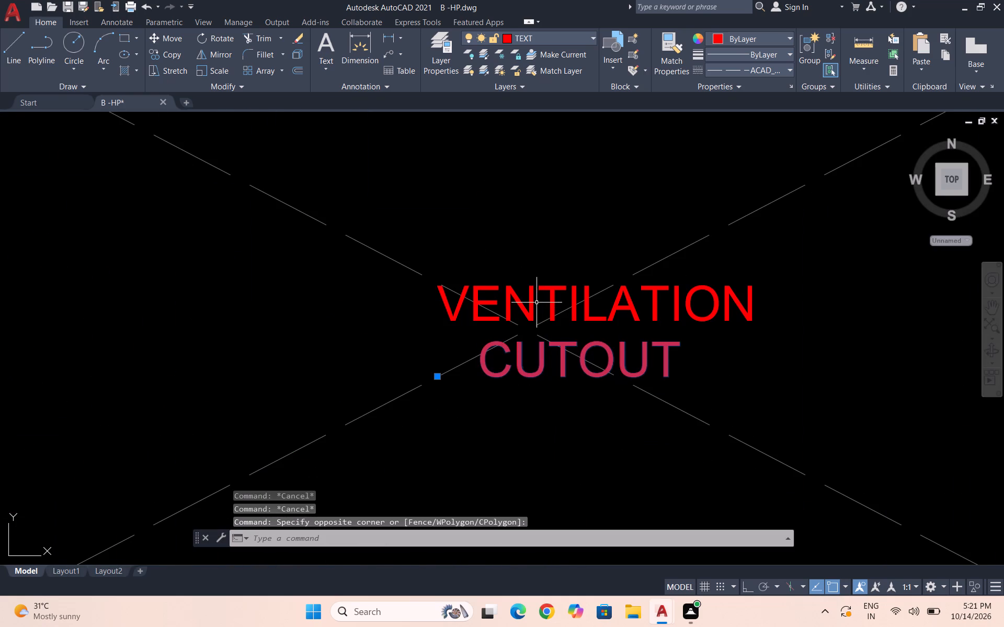
{"action": "left_click", "coordinate": [527, 297]}
{"action": "key", "text": "m"}
{"action": "key", "text": "Return"}
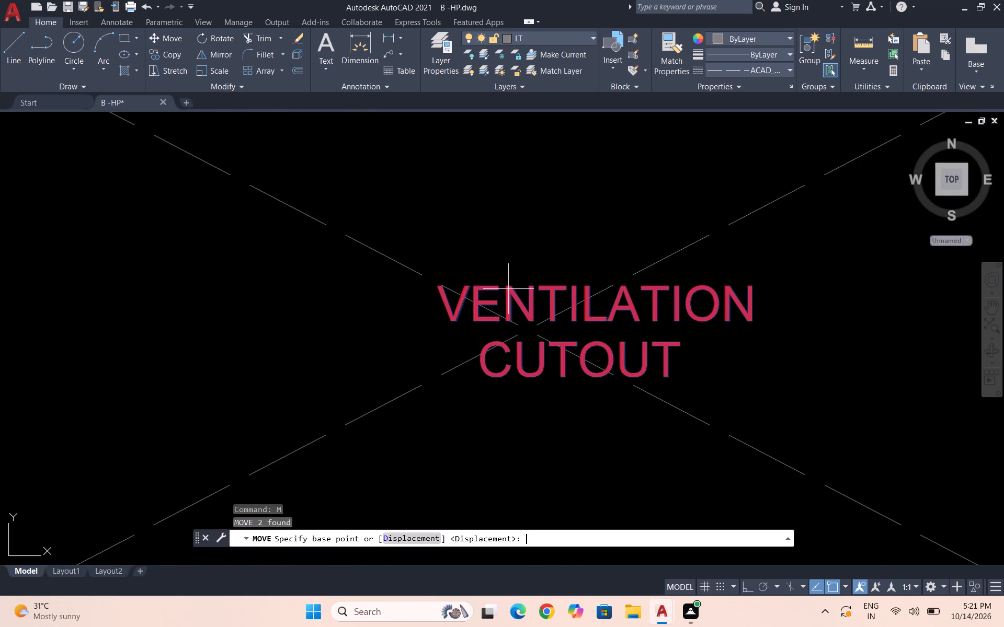
{"action": "left_click", "coordinate": [571, 336]}
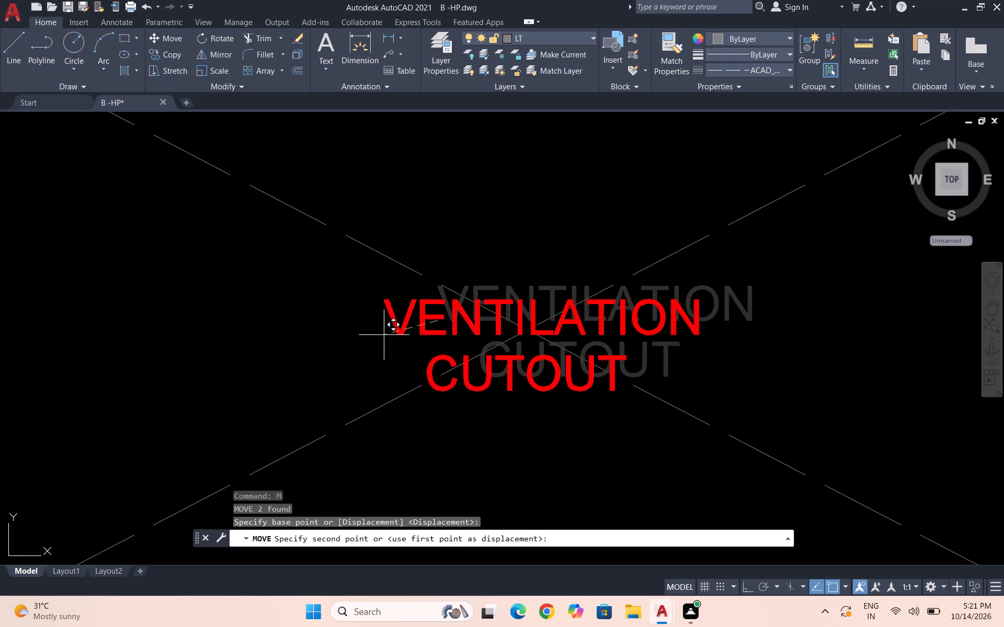
{"action": "left_click", "coordinate": [363, 321]}
Copy the VENTILATION CUTOUT label to the diagonals' crossing in the other shaft above the staircase, between the two small duct enclosures.
{"action": "scroll", "coordinate": [359, 319], "scroll_direction": "down", "scroll_amount": 3}
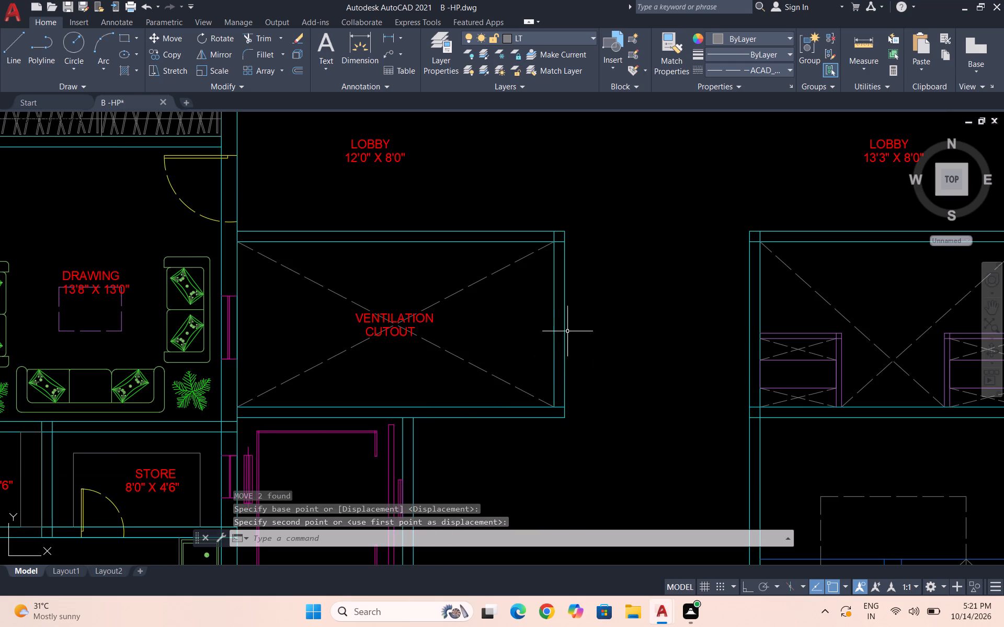
{"action": "scroll", "coordinate": [379, 337], "scroll_direction": "up", "scroll_amount": 2}
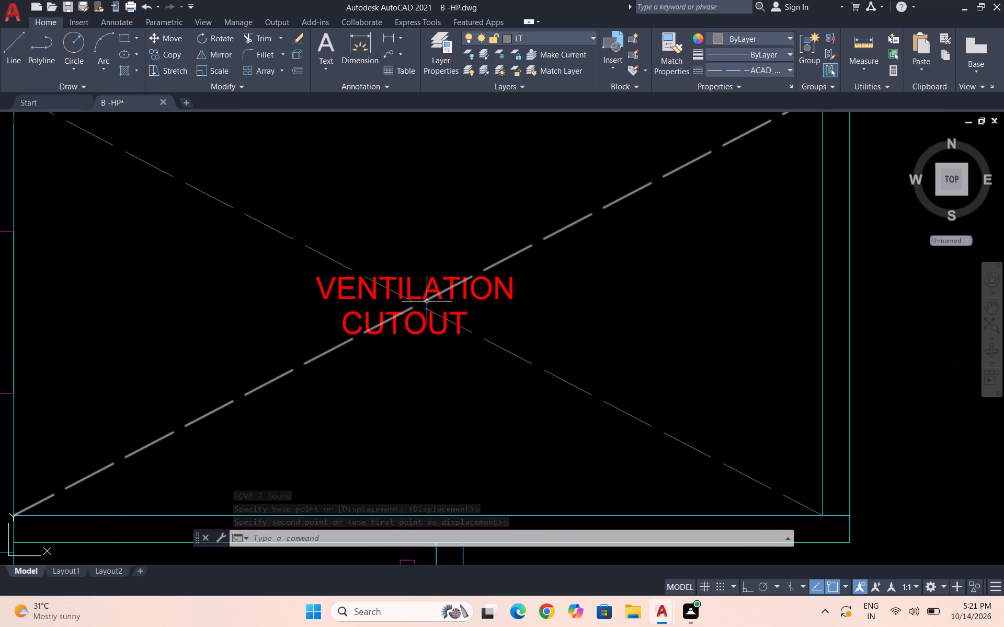
{"action": "left_click", "coordinate": [404, 290]}
{"action": "left_click", "coordinate": [392, 331]}
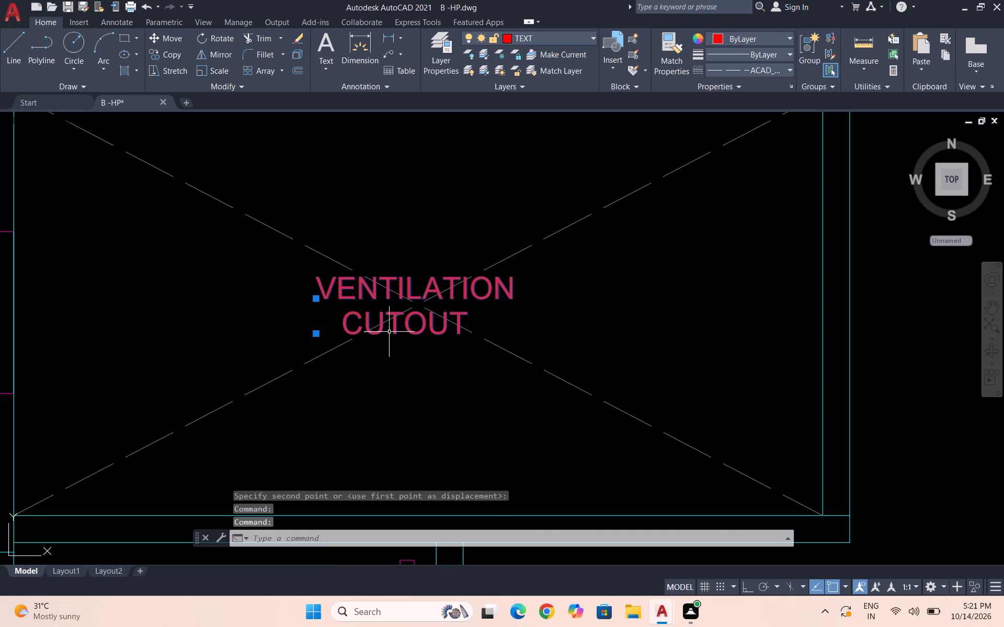
{"action": "type", "text": "CO"}
{"action": "key", "text": "Return"}
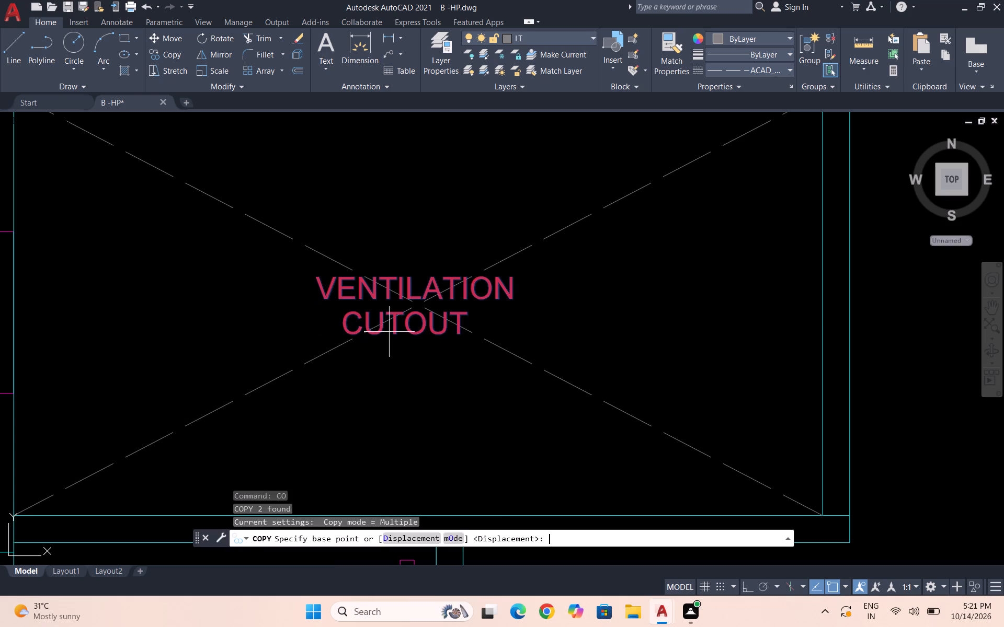
{"action": "left_click", "coordinate": [420, 307]}
{"action": "scroll", "coordinate": [350, 293], "scroll_direction": "down", "scroll_amount": 3}
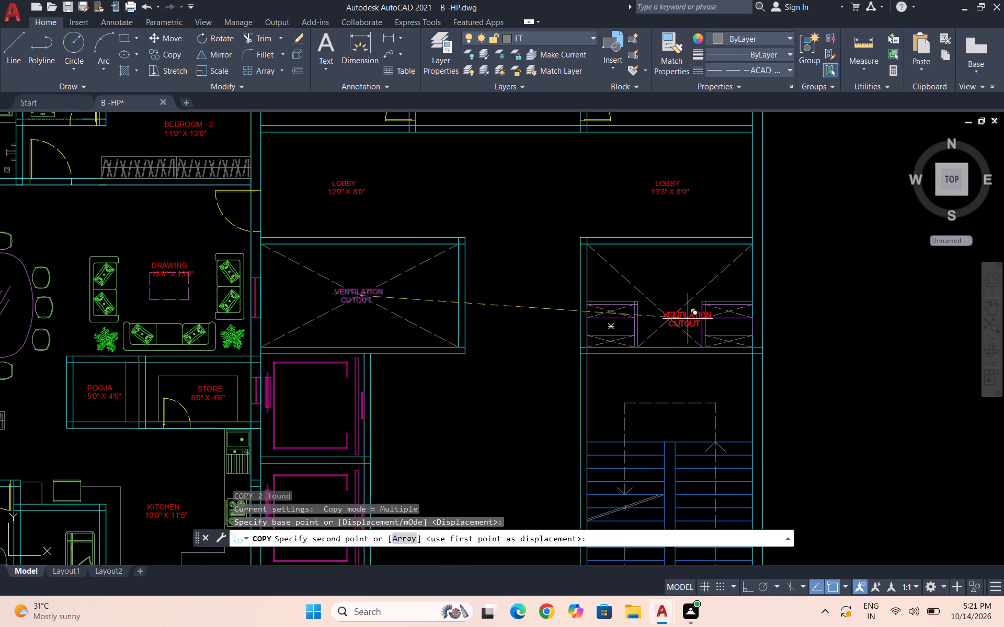
{"action": "scroll", "coordinate": [680, 319], "scroll_direction": "up", "scroll_amount": 3}
{"action": "left_click", "coordinate": [659, 322]}
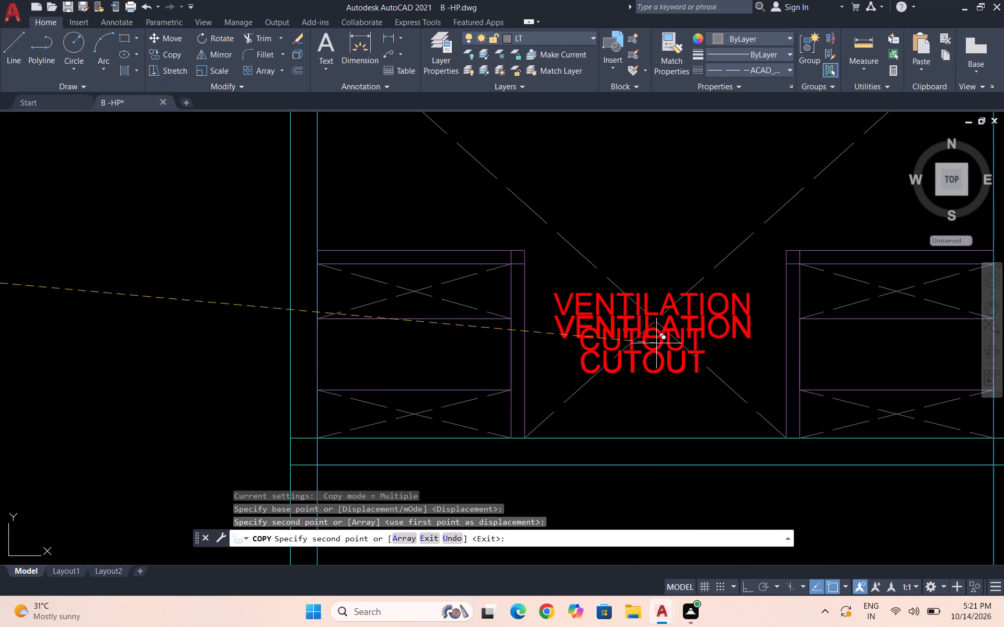
{"action": "key", "text": "Escape"}
{"action": "scroll", "coordinate": [659, 343], "scroll_direction": "down", "scroll_amount": 1}
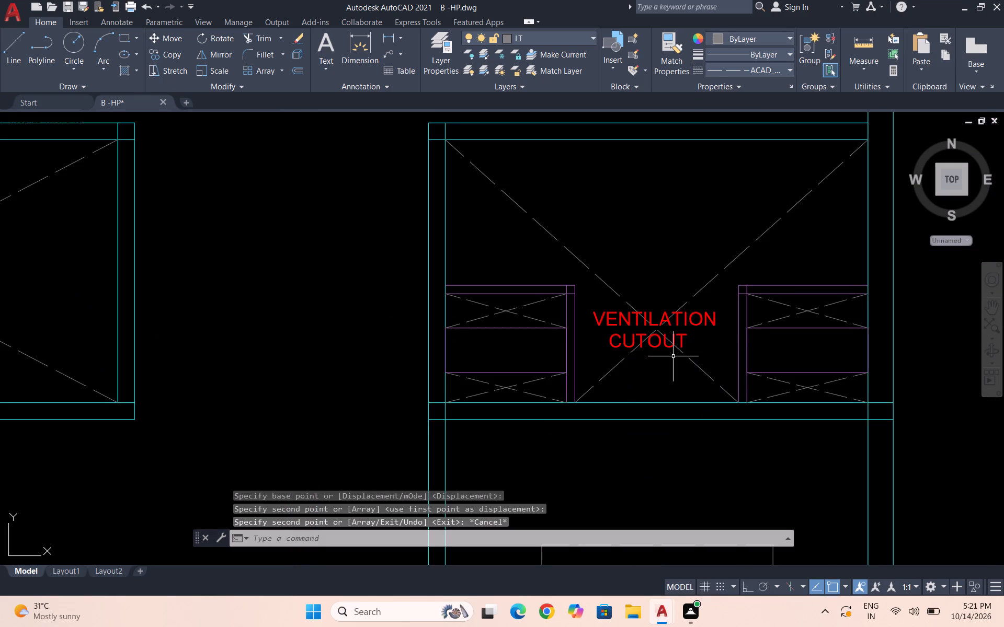
{"action": "scroll", "coordinate": [721, 289], "scroll_direction": "down", "scroll_amount": 1}
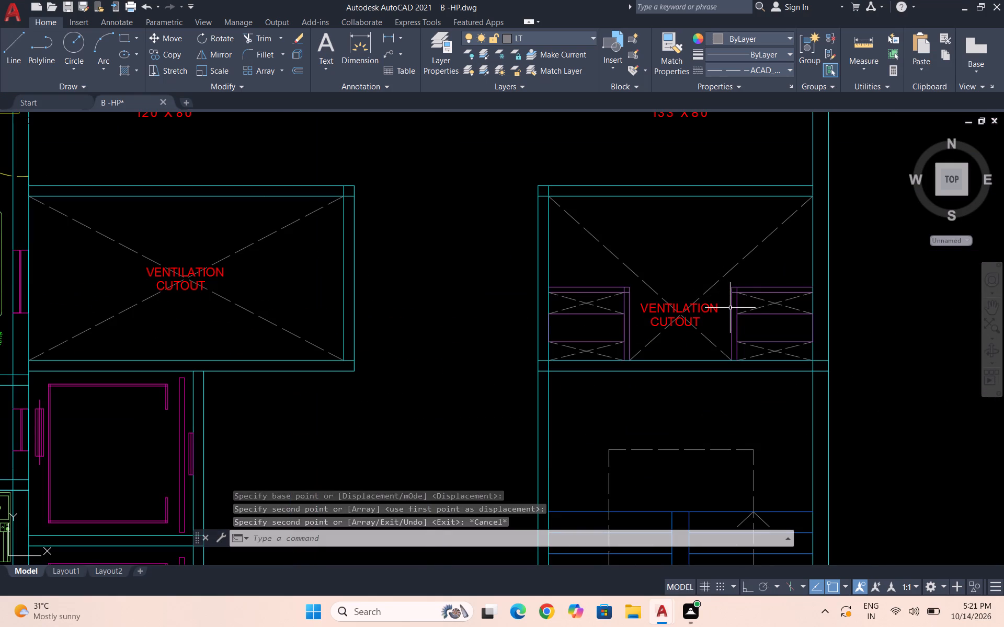
{"action": "scroll", "coordinate": [717, 309], "scroll_direction": "down", "scroll_amount": 2}
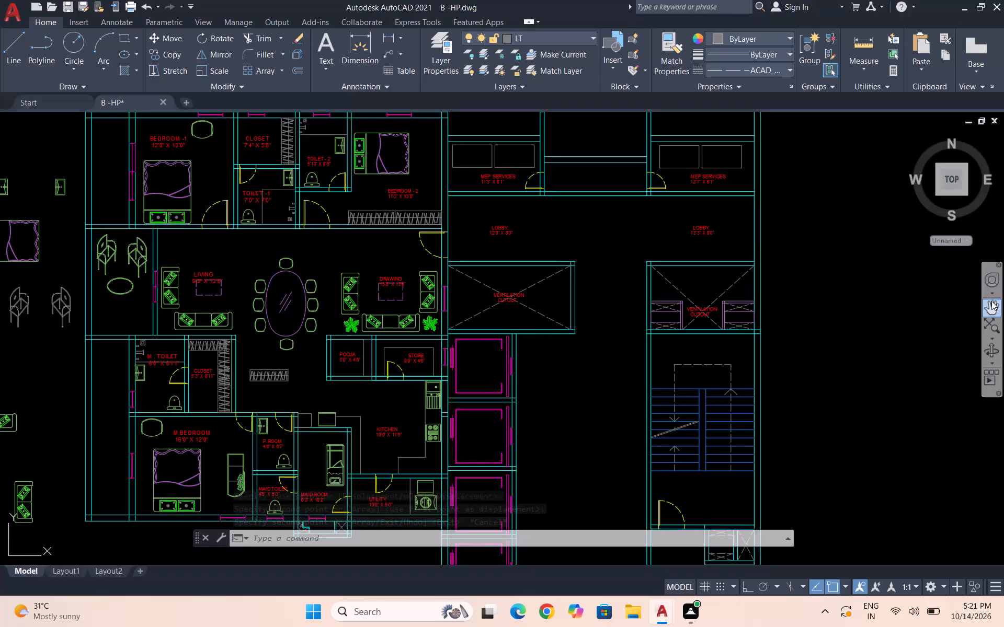
Copy the two-line STORE label from the store room into the uppermost lift car beside it.
{"action": "left_click", "coordinate": [991, 301]}
{"action": "left_click_drag", "start_coordinate": [709, 389], "coordinate": [677, 332]}
{"action": "left_click_drag", "start_coordinate": [672, 297], "coordinate": [672, 287]}
{"action": "left_click_drag", "start_coordinate": [592, 362], "coordinate": [592, 331]}
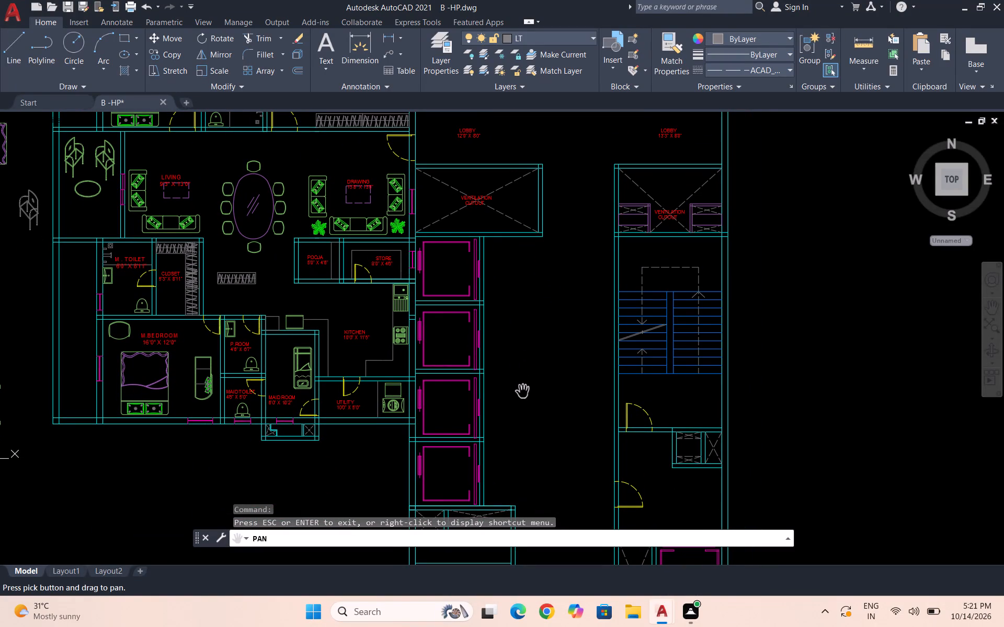
{"action": "left_click_drag", "start_coordinate": [469, 324], "coordinate": [481, 330]}
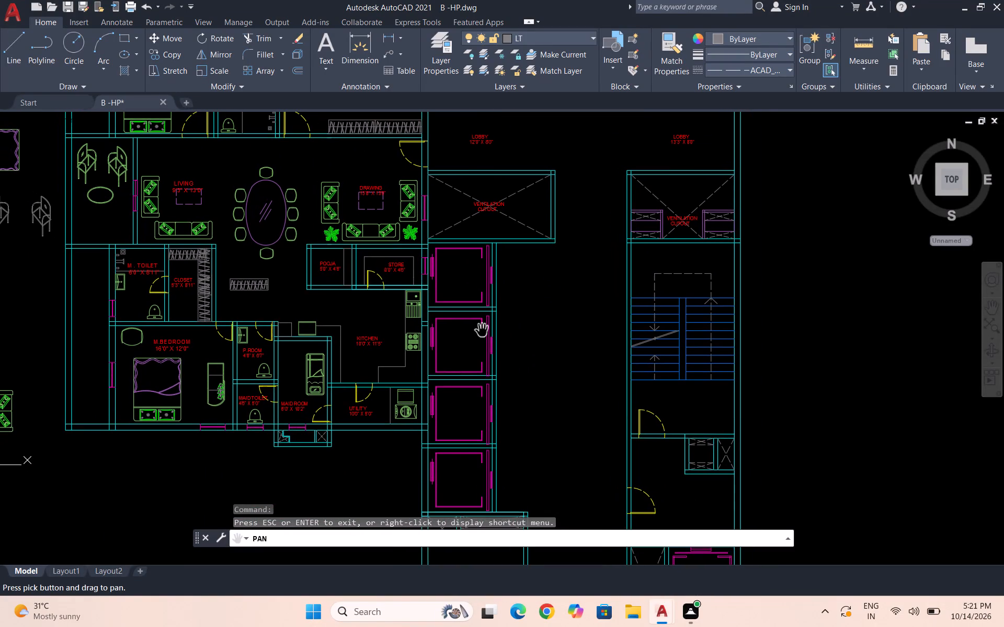
{"action": "key", "text": "Escape"}
{"action": "scroll", "coordinate": [398, 278], "scroll_direction": "up", "scroll_amount": 2}
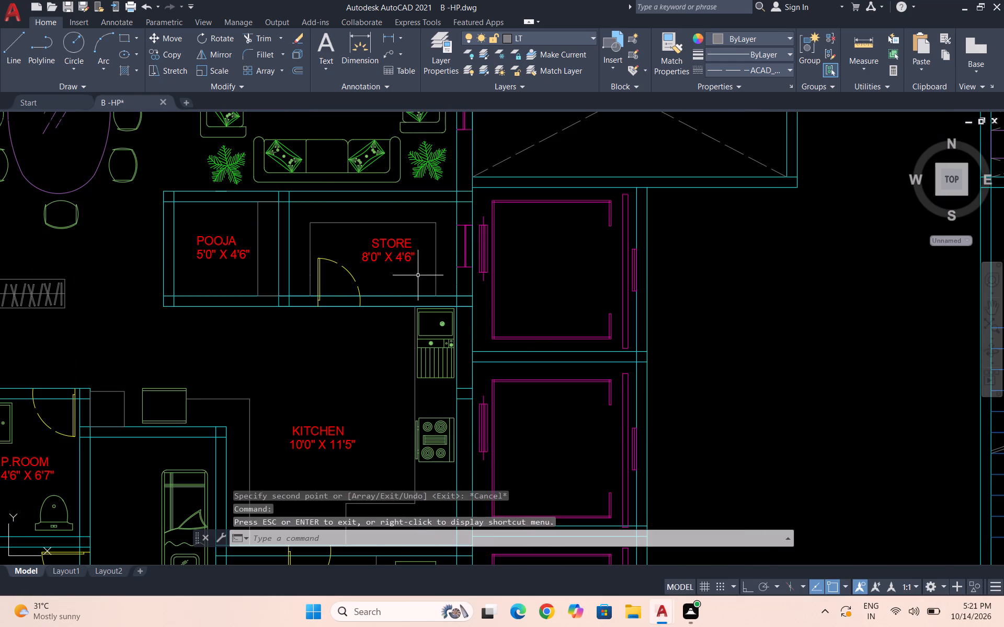
{"action": "left_click_drag", "start_coordinate": [418, 275], "coordinate": [417, 270]}
{"action": "left_click", "coordinate": [381, 236]}
{"action": "type", "text": "CO"}
{"action": "key", "text": "Return"}
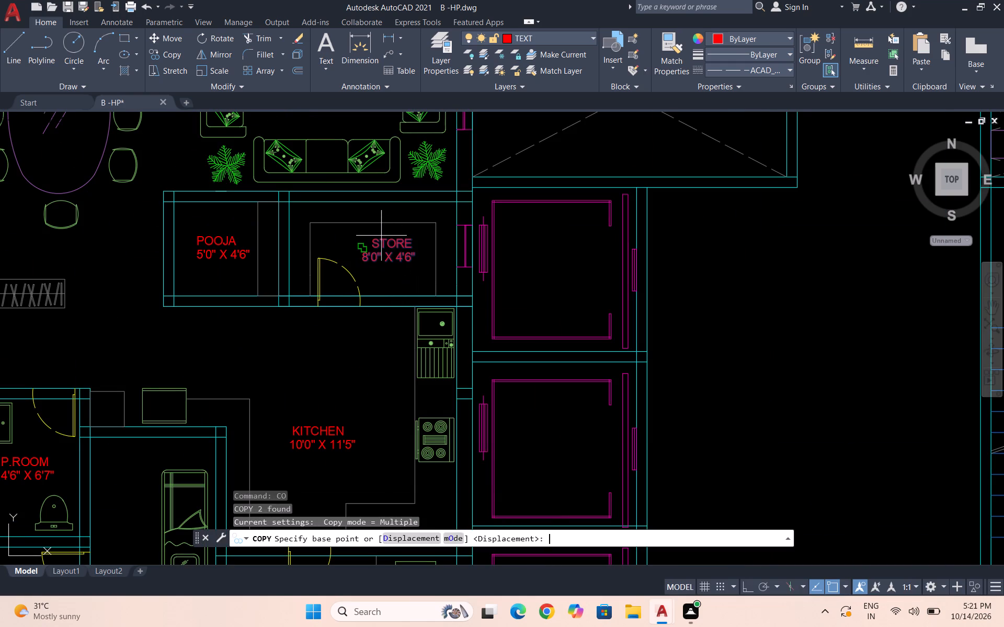
{"action": "left_click", "coordinate": [382, 249]}
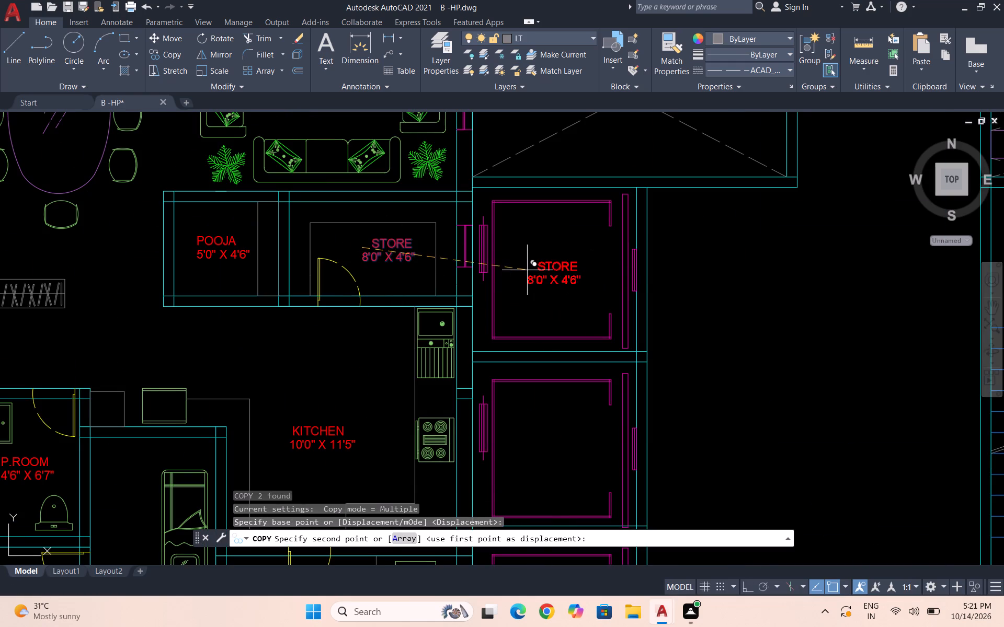
{"action": "left_click", "coordinate": [527, 261]}
{"action": "key", "text": "Escape"}
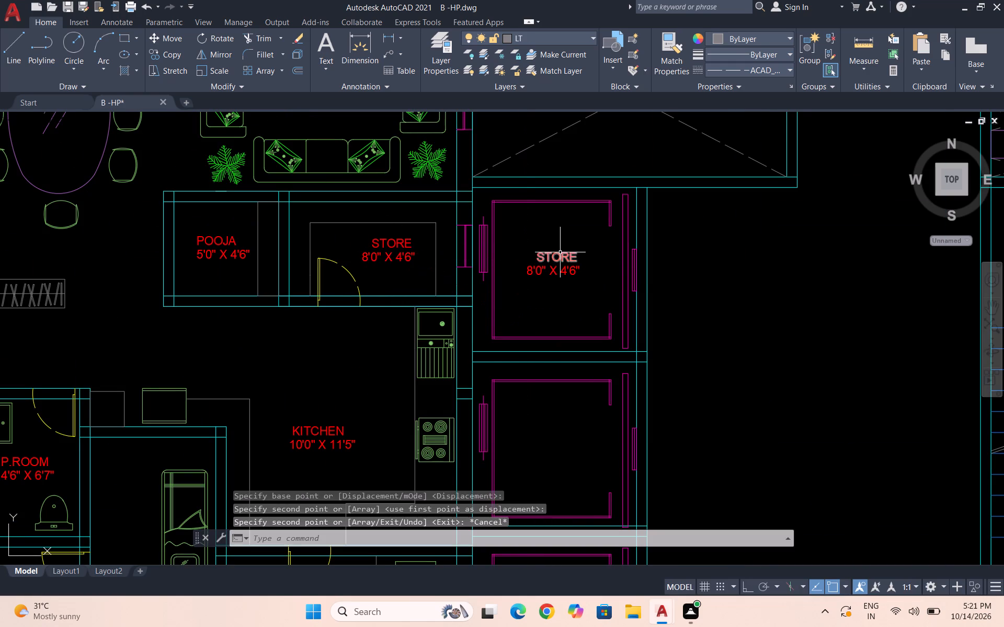
Change the copied STORE line in the lift car to LIFT, indented with three leading spaces to centre it above the size line.
{"action": "double_click", "coordinate": [560, 252]}
{"action": "type", "text": "LIFT"}
{"action": "left_click", "coordinate": [527, 259]}
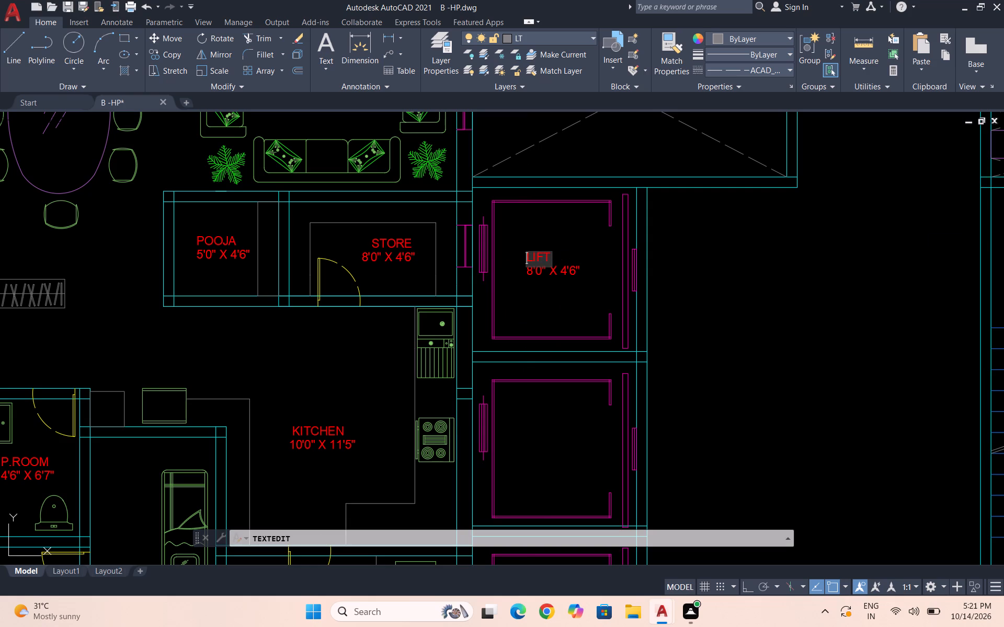
{"action": "key", "text": "space"}
{"action": "key", "text": "space"}
{"action": "key", "text": "space"}
{"action": "left_click", "coordinate": [551, 297]}
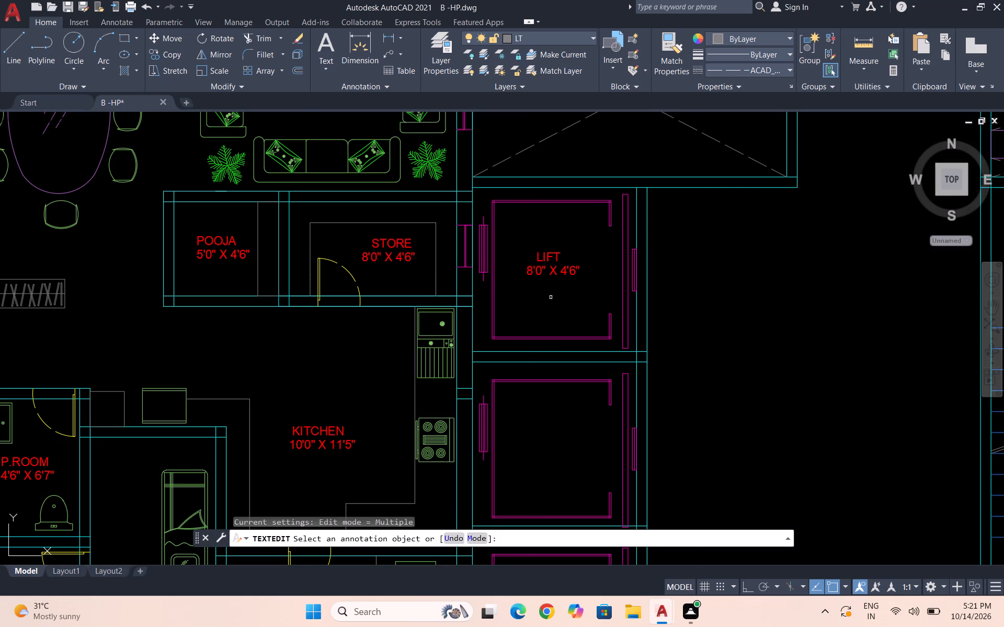
Change the size line under LIFT to 7'10" X7'10", reusing the first dimension for the second.
{"action": "scroll", "coordinate": [557, 286], "scroll_direction": "up", "scroll_amount": 2}
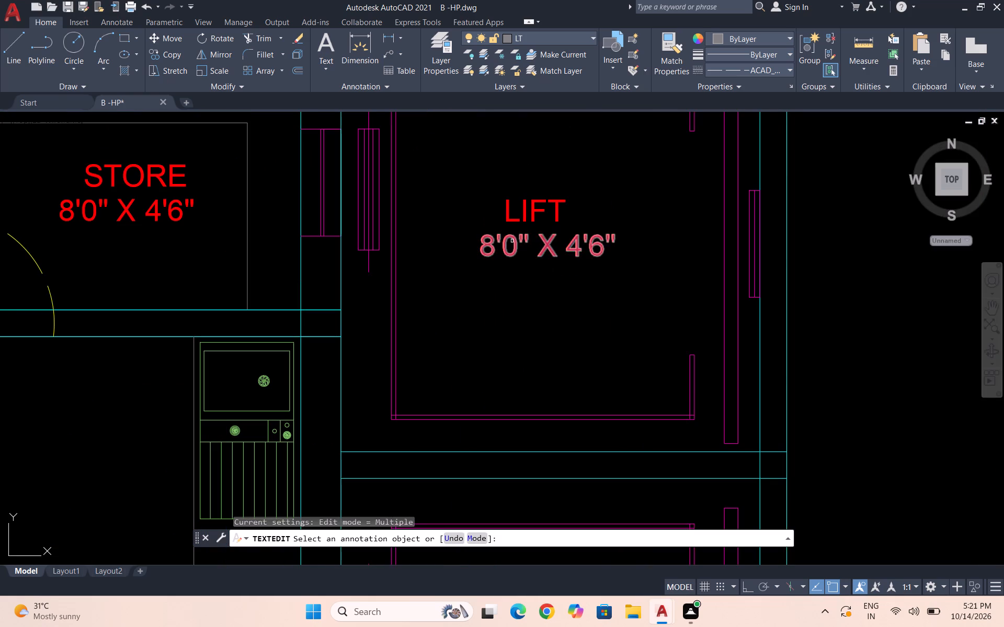
{"action": "double_click", "coordinate": [512, 241]}
{"action": "left_click", "coordinate": [487, 241]}
{"action": "left_click", "coordinate": [490, 246]}
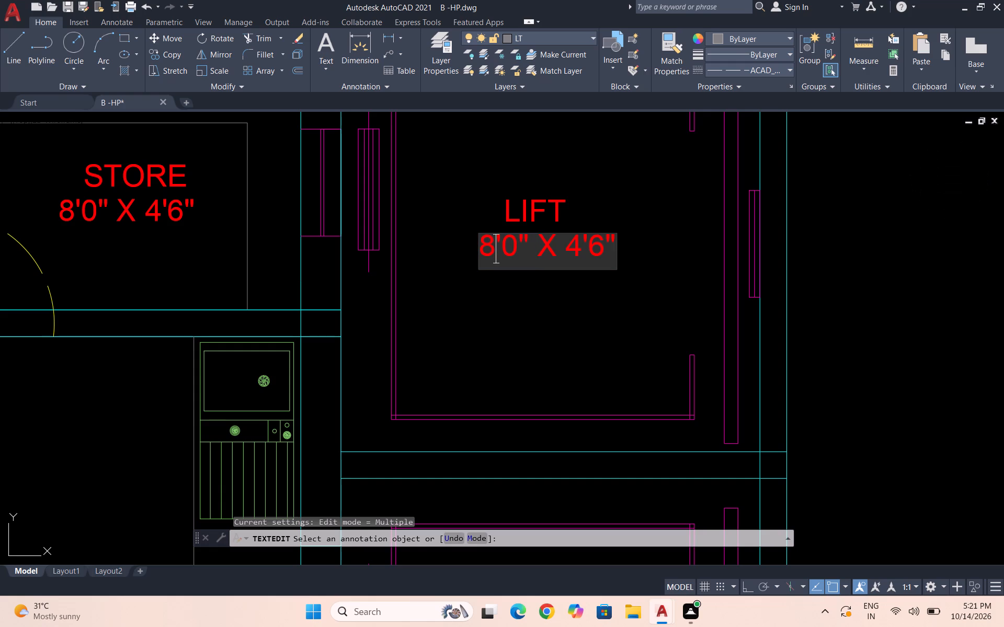
{"action": "key", "text": "BackSpace"}
{"action": "key", "text": "7"}
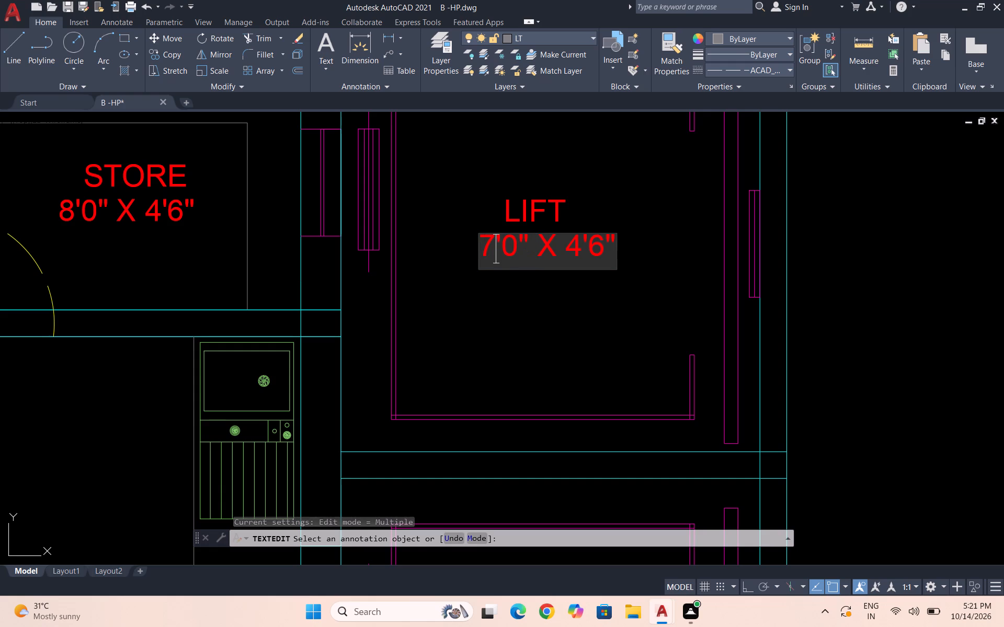
{"action": "left_click", "coordinate": [501, 253]}
{"action": "type", "text": "10"}
{"action": "key", "text": "BackSpace"}
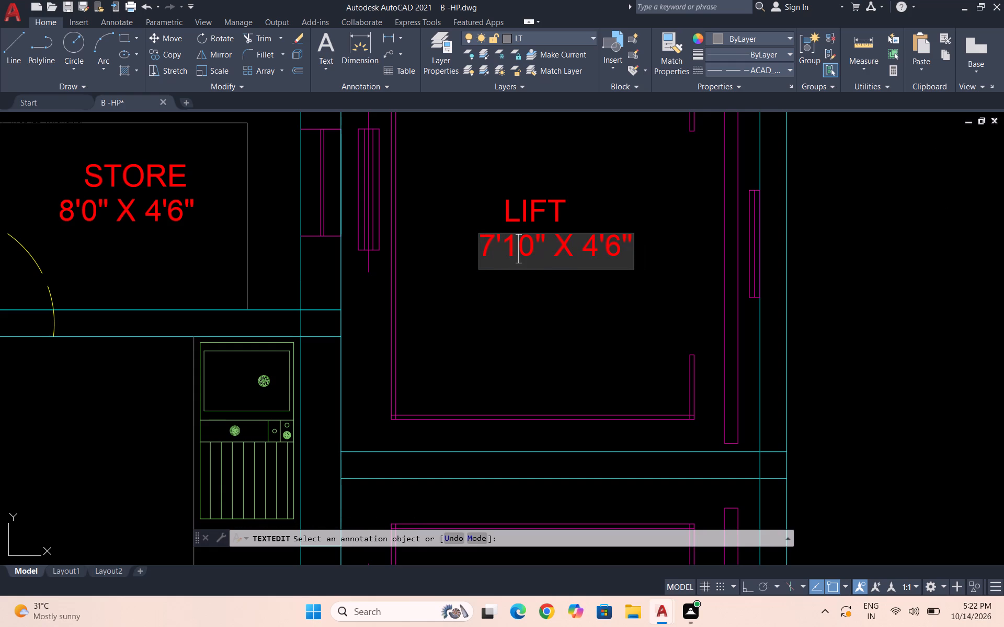
{"action": "left_click_drag", "start_coordinate": [545, 243], "coordinate": [460, 248]}
{"action": "key", "text": "ctrl+c"}
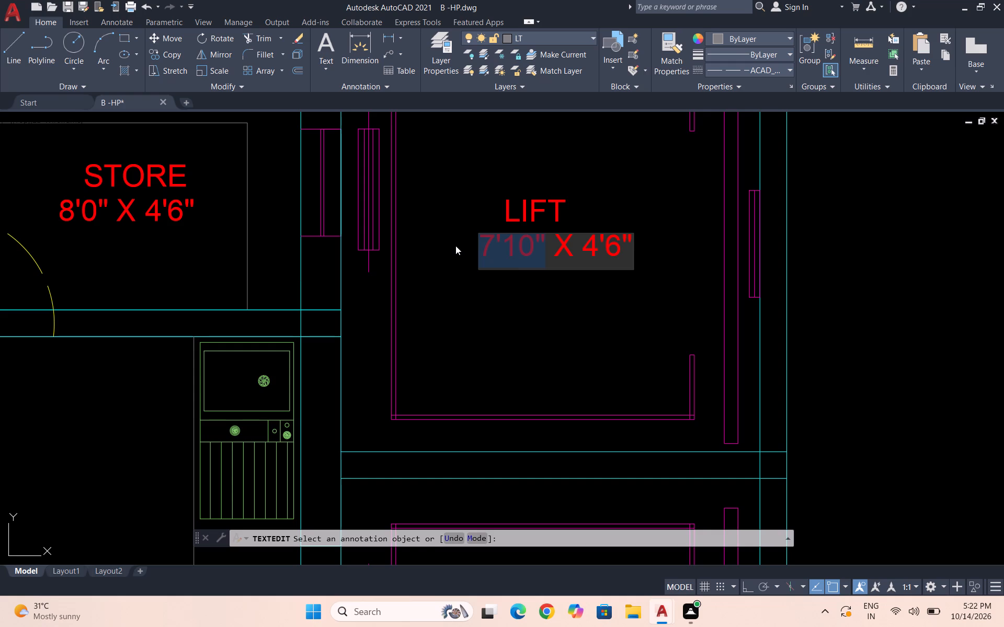
{"action": "left_click_drag", "start_coordinate": [630, 250], "coordinate": [576, 254]}
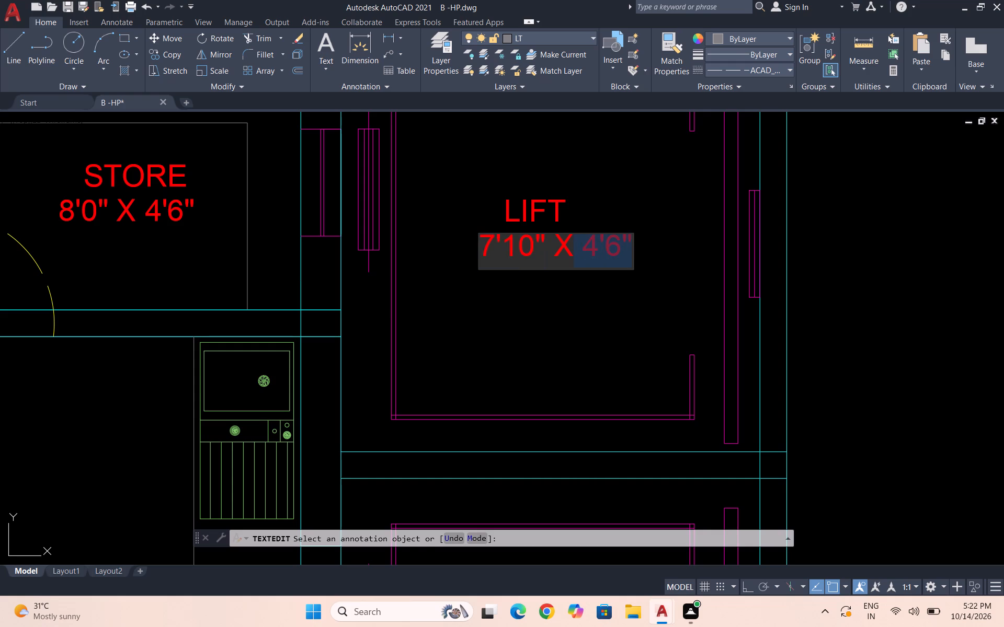
{"action": "key", "text": "ctrl+v"}
{"action": "left_click", "coordinate": [639, 289]}
{"action": "key", "text": "Escape"}
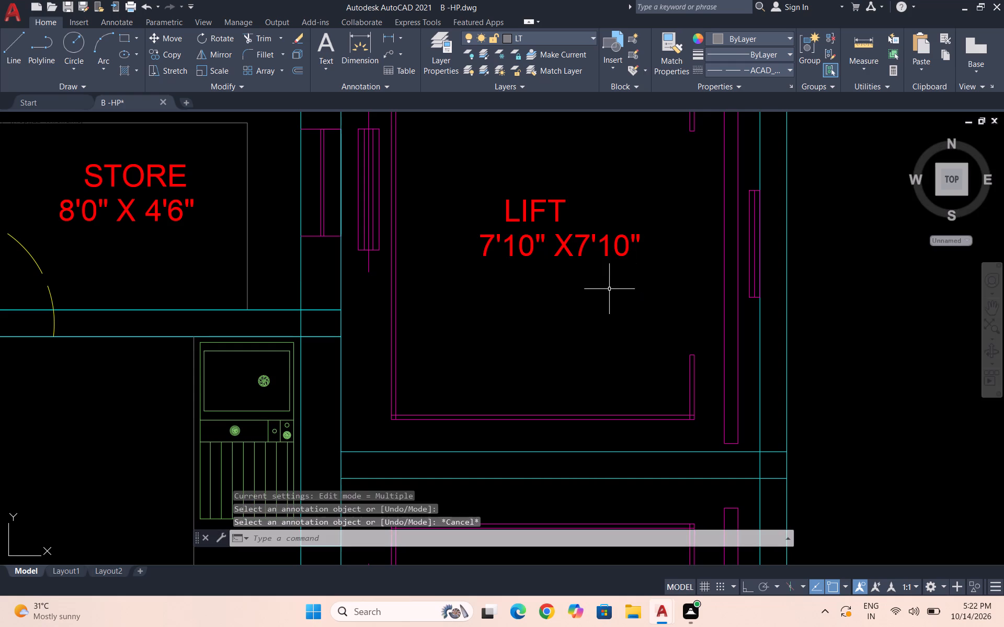
Copy the two-line LIFT label straight down into each of the three lift cars below, with Ortho on.
{"action": "left_click_drag", "start_coordinate": [615, 296], "coordinate": [608, 282]}
{"action": "left_click", "coordinate": [448, 192]}
{"action": "type", "text": "CO"}
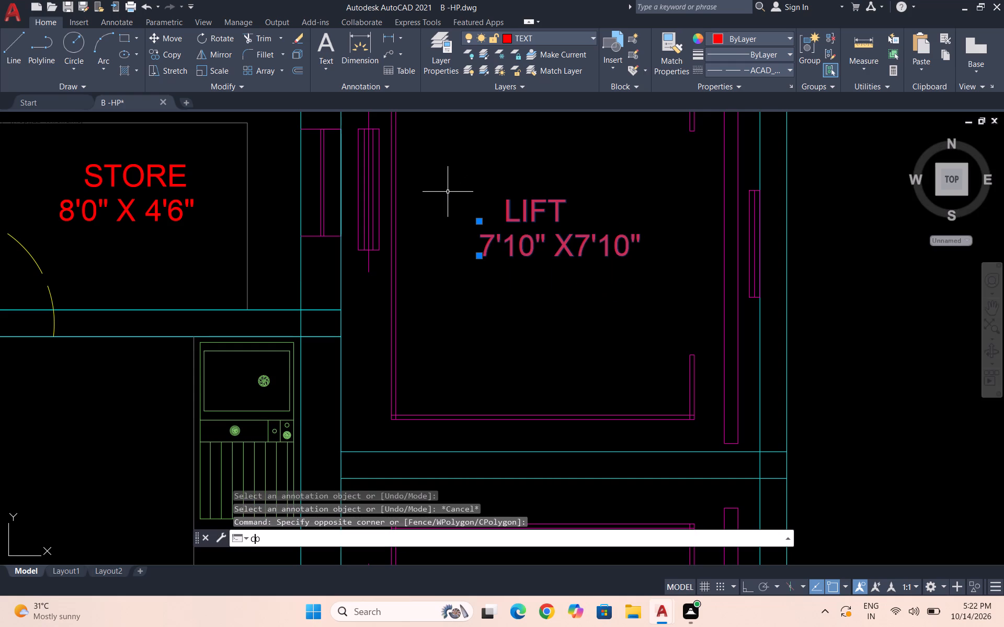
{"action": "key", "text": "Return"}
{"action": "left_click", "coordinate": [532, 238]}
{"action": "scroll", "coordinate": [525, 241], "scroll_direction": "down", "scroll_amount": 3}
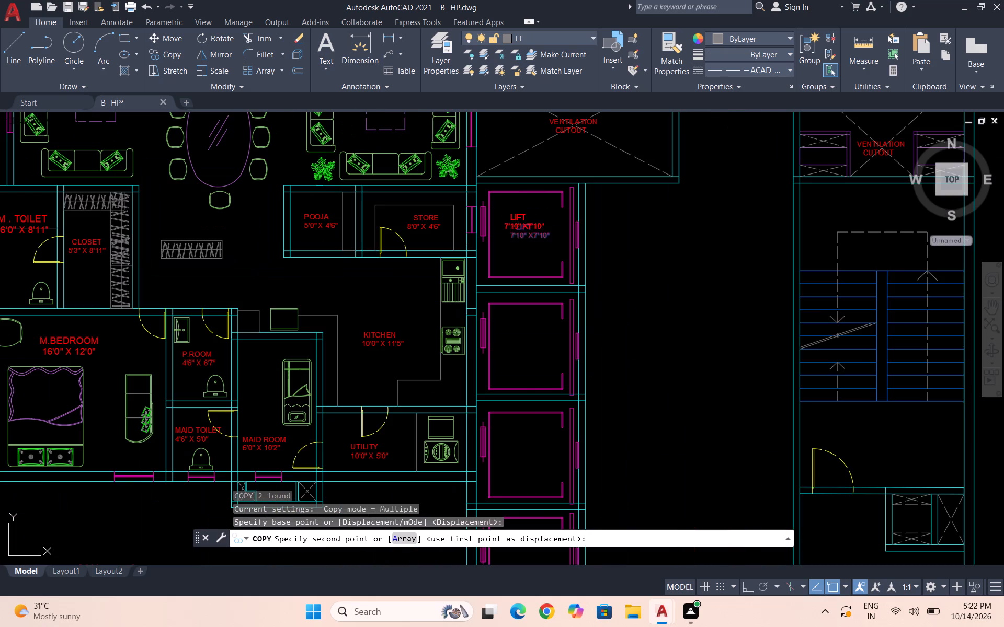
{"action": "key", "text": "F8"}
{"action": "left_click", "coordinate": [510, 344]}
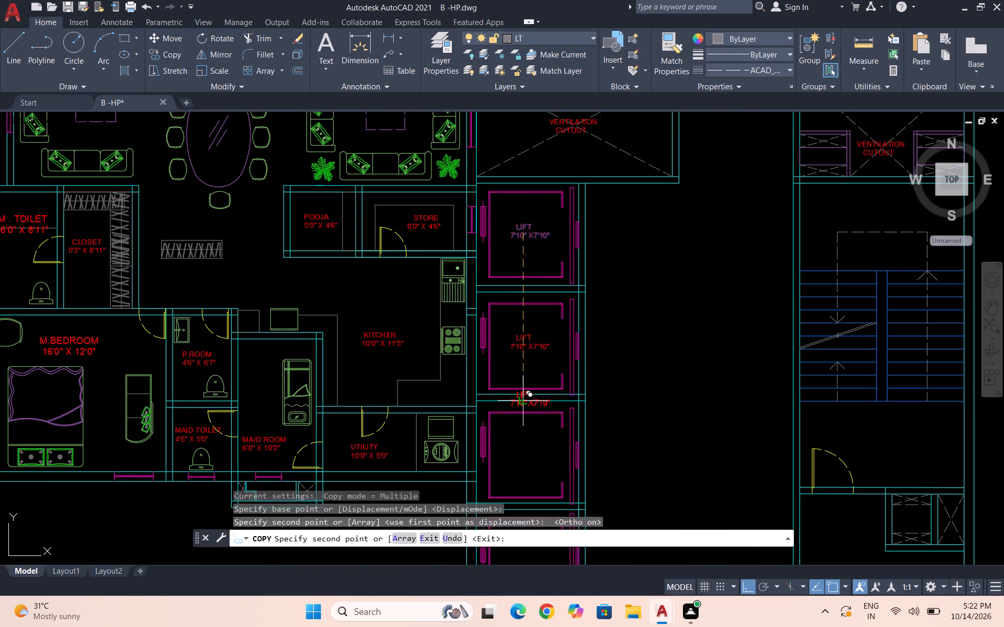
{"action": "scroll", "coordinate": [529, 389], "scroll_direction": "down", "scroll_amount": 1}
{"action": "scroll", "coordinate": [527, 429], "scroll_direction": "up", "scroll_amount": 2}
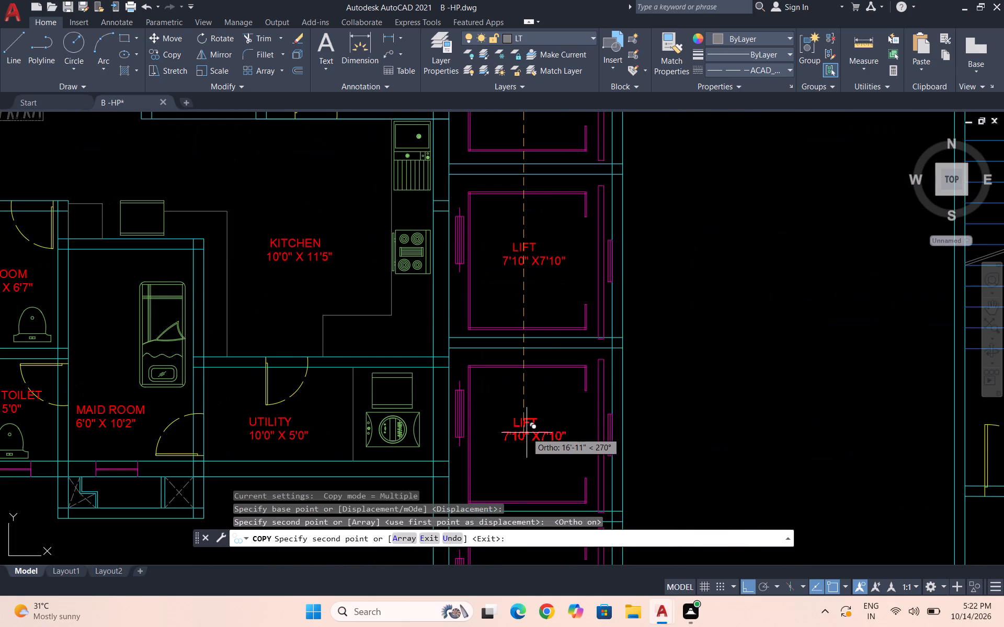
{"action": "left_click", "coordinate": [527, 433]}
{"action": "scroll", "coordinate": [532, 386], "scroll_direction": "down", "scroll_amount": 4}
{"action": "scroll", "coordinate": [532, 448], "scroll_direction": "up", "scroll_amount": 3}
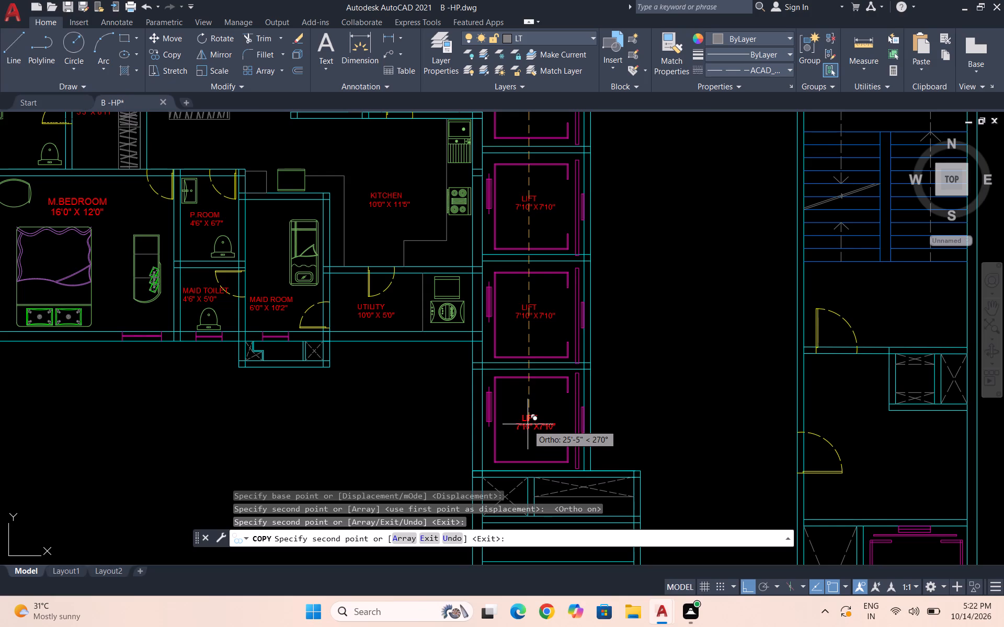
{"action": "left_click", "coordinate": [528, 421]}
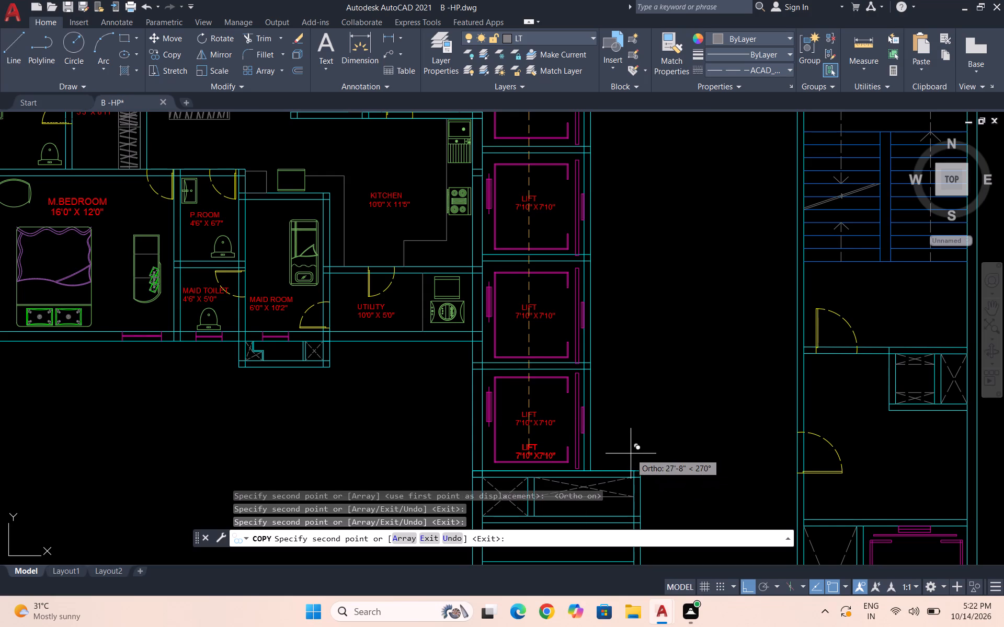
{"action": "key", "text": "Escape"}
Copy the lowest lift's two-line label straight down into the narrow room below the dashed-diagonal shafts.
{"action": "scroll", "coordinate": [568, 345], "scroll_direction": "down", "scroll_amount": 2}
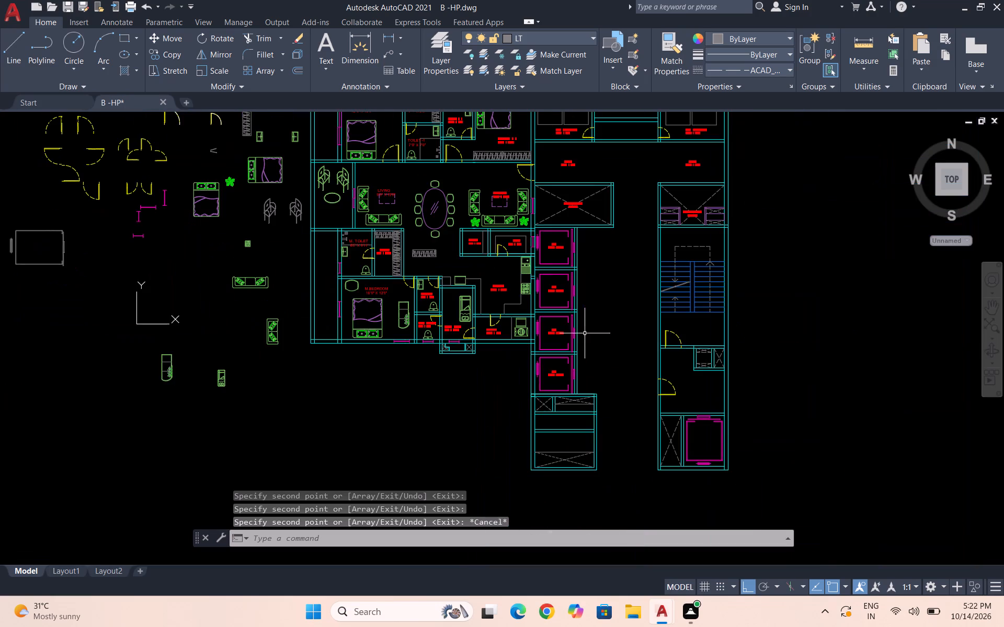
{"action": "scroll", "coordinate": [555, 385], "scroll_direction": "up", "scroll_amount": 3}
{"action": "left_click_drag", "start_coordinate": [581, 366], "coordinate": [573, 356]}
{"action": "left_click", "coordinate": [515, 327]}
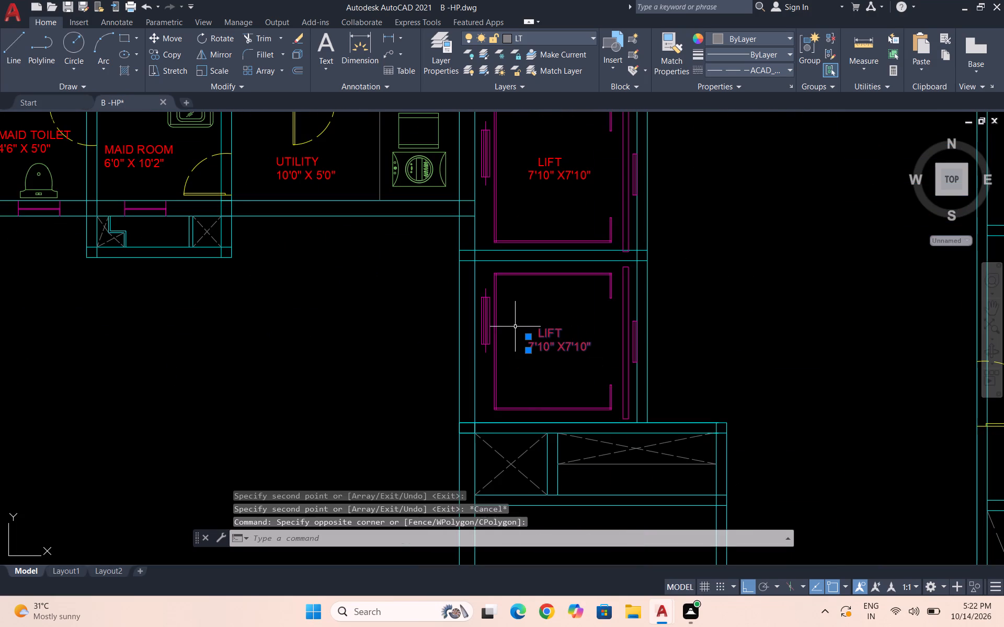
{"action": "type", "text": "CO"}
{"action": "key", "text": "Return"}
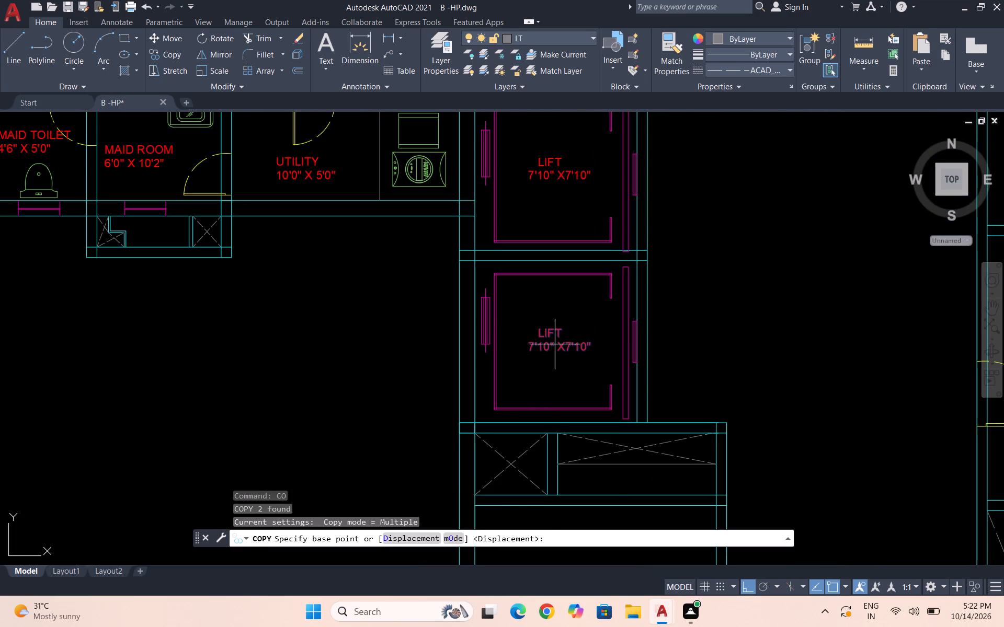
{"action": "left_click", "coordinate": [555, 344]}
{"action": "scroll", "coordinate": [590, 288], "scroll_direction": "down", "scroll_amount": 2}
{"action": "scroll", "coordinate": [577, 388], "scroll_direction": "up", "scroll_amount": 1}
{"action": "left_click", "coordinate": [564, 390]}
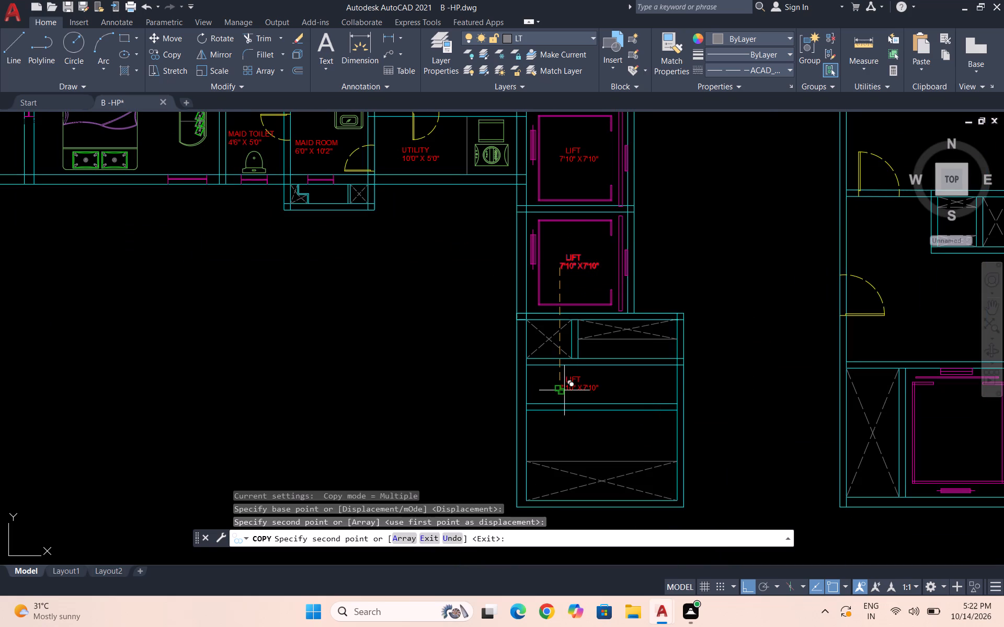
{"action": "key", "text": "Escape"}
Change the copied LIFT line in the narrow room below the shafts to GARBAGE.
{"action": "scroll", "coordinate": [566, 388], "scroll_direction": "up", "scroll_amount": 2}
{"action": "double_click", "coordinate": [576, 373]}
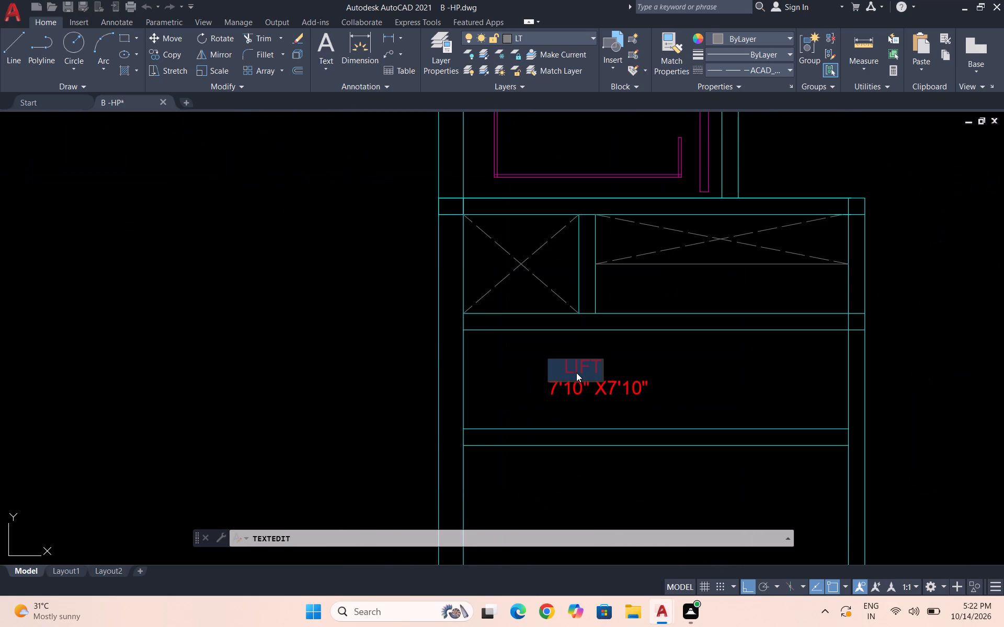
{"action": "type", "text": "GAR"}
{"action": "type", "text": "BAGE"}
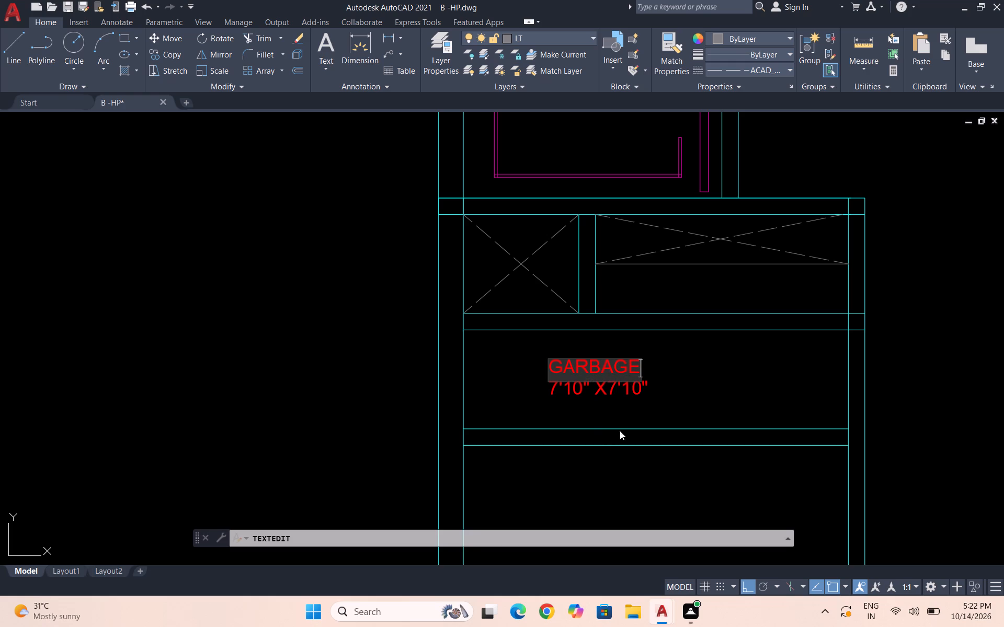
{"action": "left_click", "coordinate": [581, 387]}
Change the size line under GARBAGE to 11'8" X3'0".
{"action": "double_click", "coordinate": [578, 386]}
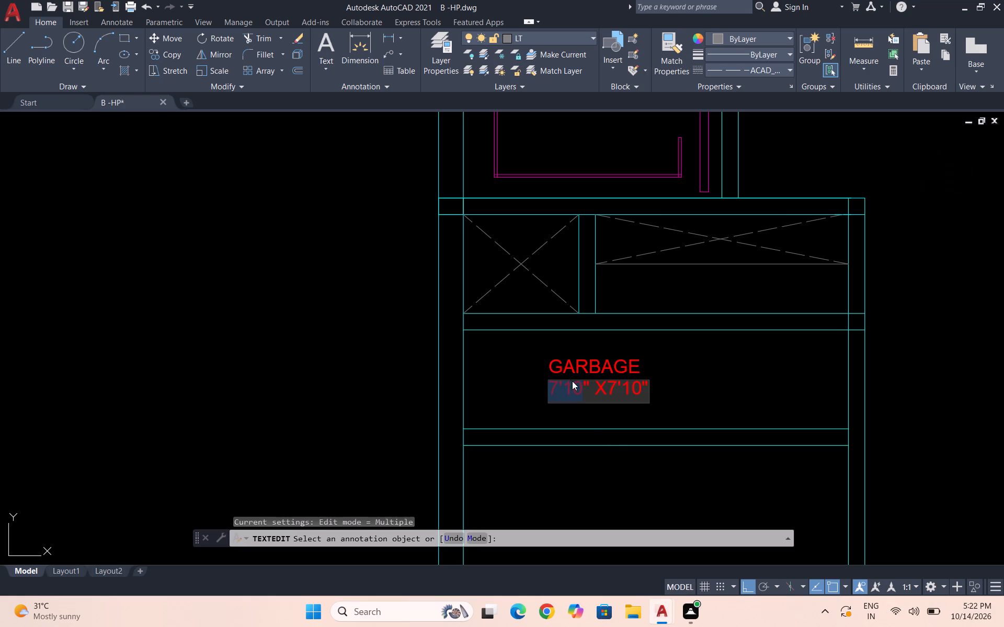
{"action": "left_click", "coordinate": [558, 390]}
{"action": "key", "text": "BackSpace"}
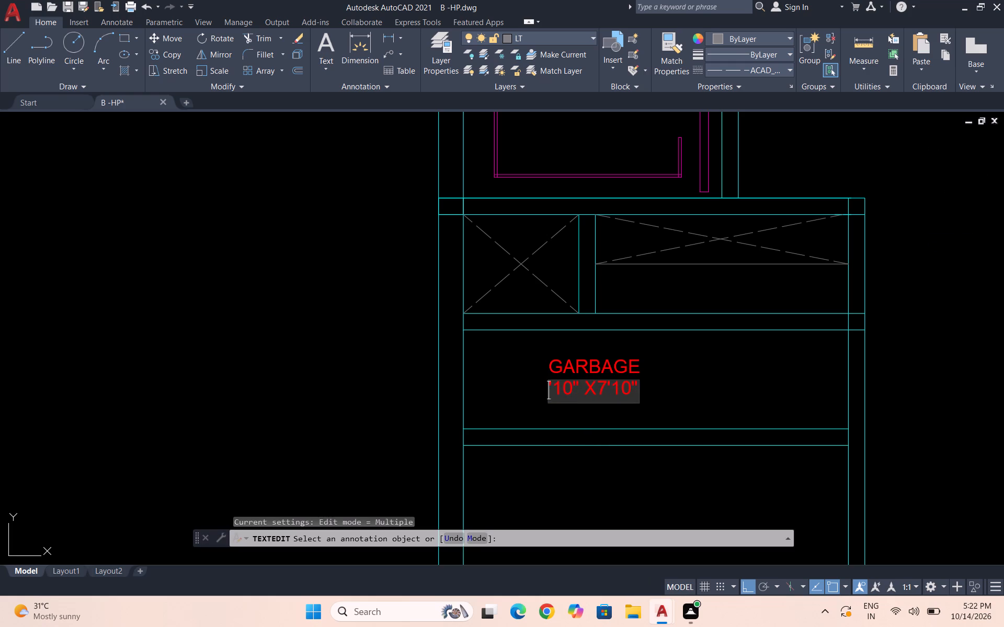
{"action": "type", "text": "11"}
{"action": "key", "text": "apostrophe"}
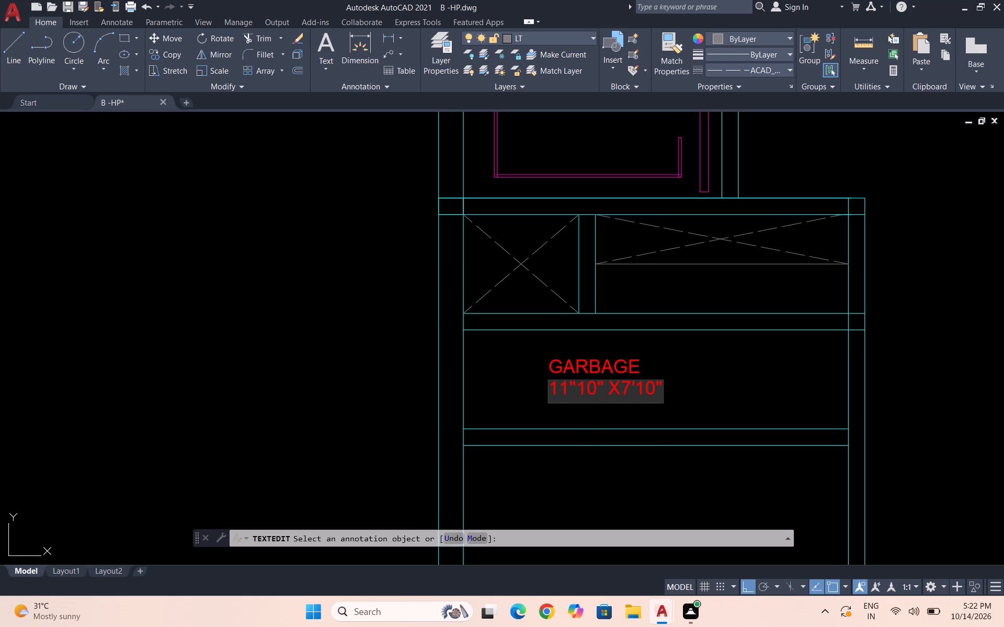
{"action": "key", "text": "BackSpace"}
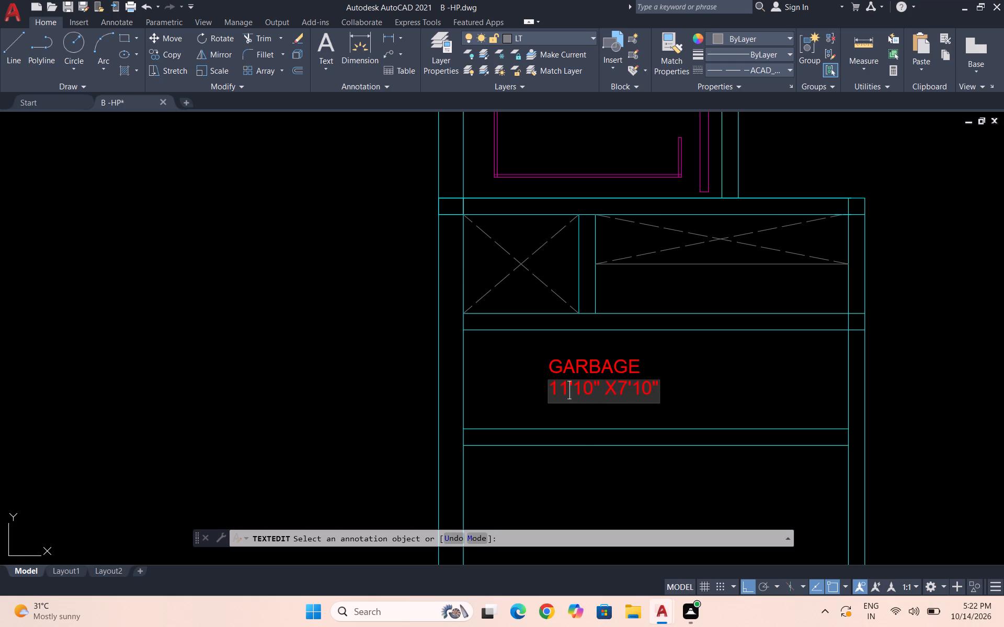
{"action": "left_click", "coordinate": [592, 393]}
{"action": "key", "text": "BackSpace"}
{"action": "key", "text": "BackSpace"}
{"action": "key", "text": "8"}
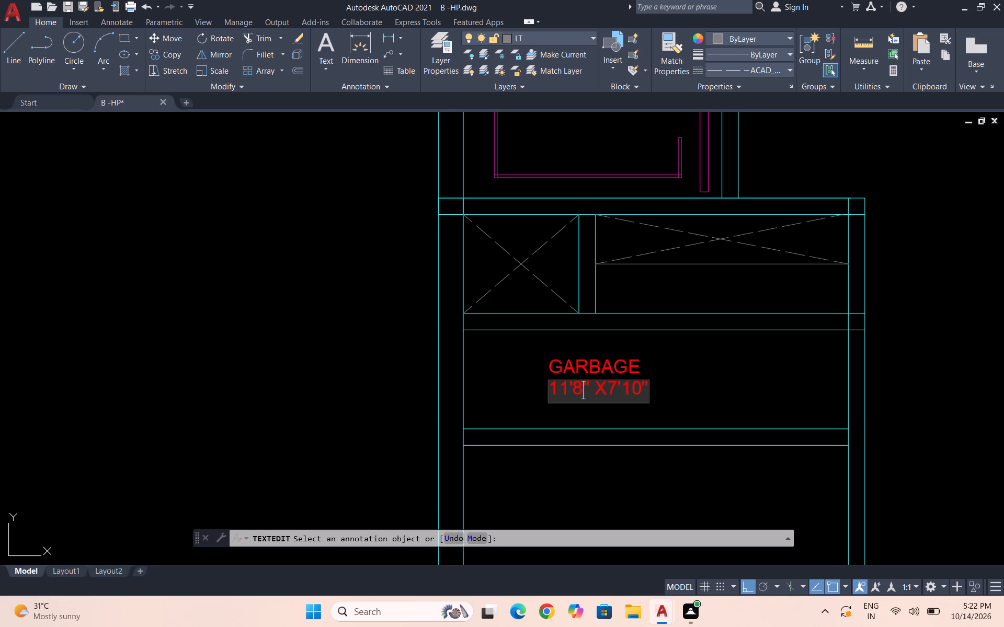
{"action": "left_click", "coordinate": [614, 387]}
{"action": "key", "text": "BackSpace"}
{"action": "key", "text": "3"}
{"action": "scroll", "coordinate": [634, 389], "scroll_direction": "up", "scroll_amount": 3}
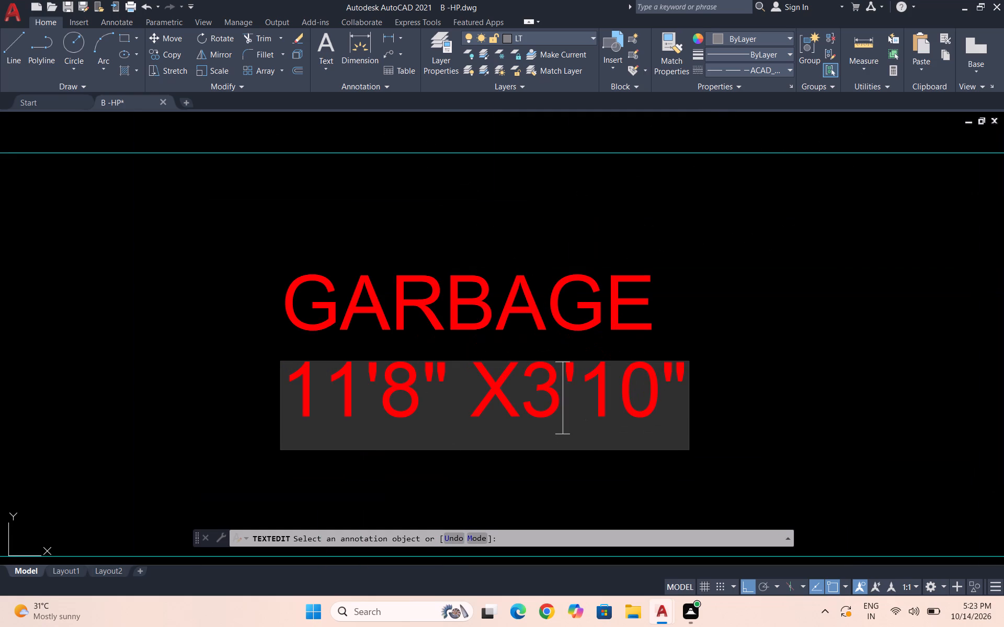
{"action": "left_click", "coordinate": [623, 388]}
{"action": "key", "text": "BackSpace"}
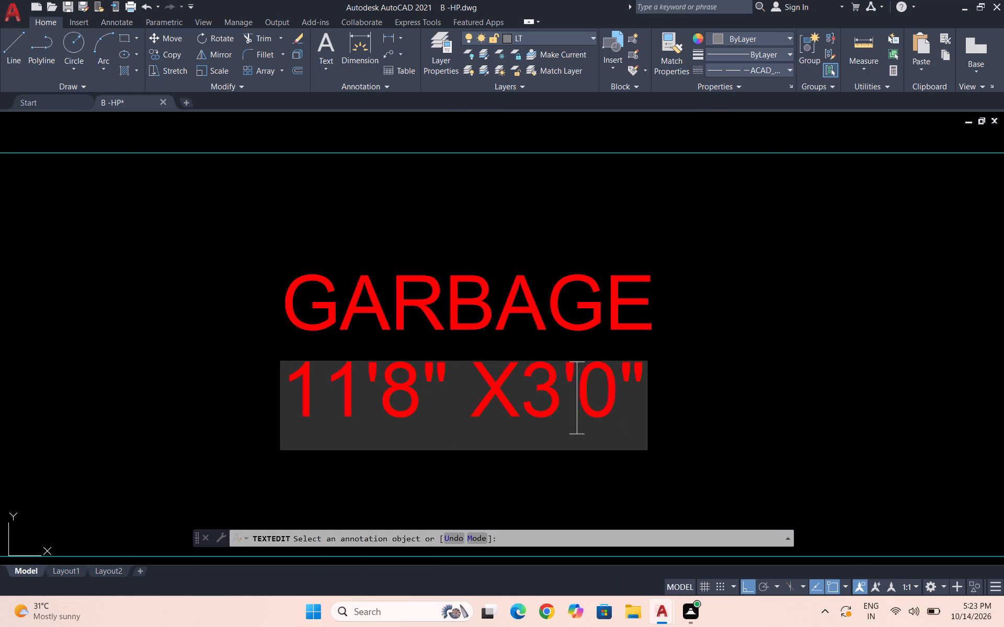
{"action": "left_click", "coordinate": [678, 404]}
{"action": "key", "text": "Escape"}
Copy the two-line GARBAGE label straight down into the room directly below, above the wide dashed-diagonal shaft, with Ortho on.
{"action": "scroll", "coordinate": [546, 339], "scroll_direction": "down", "scroll_amount": 6}
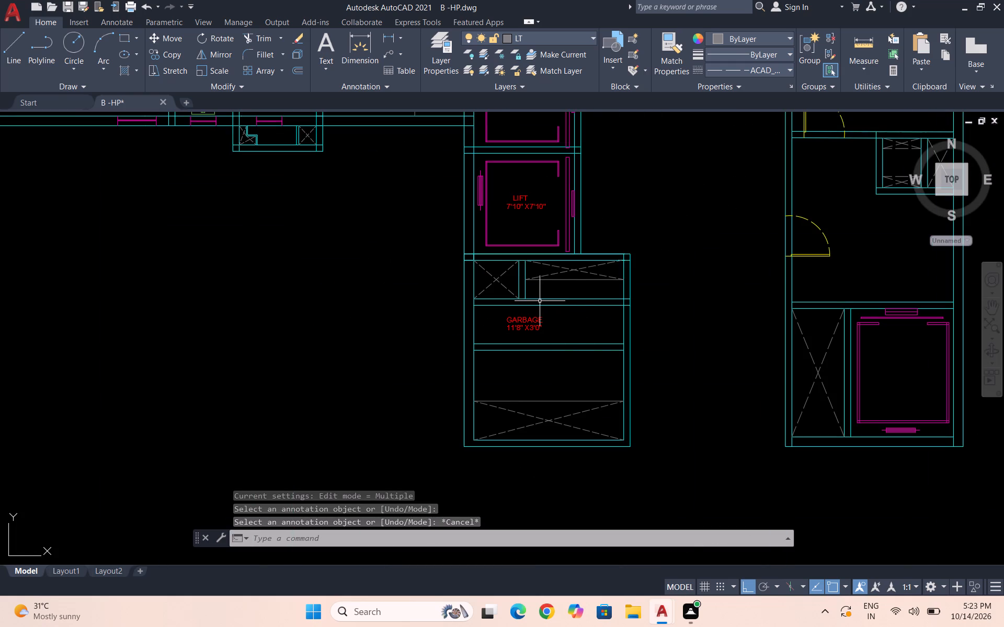
{"action": "scroll", "coordinate": [540, 301], "scroll_direction": "up", "scroll_amount": 2}
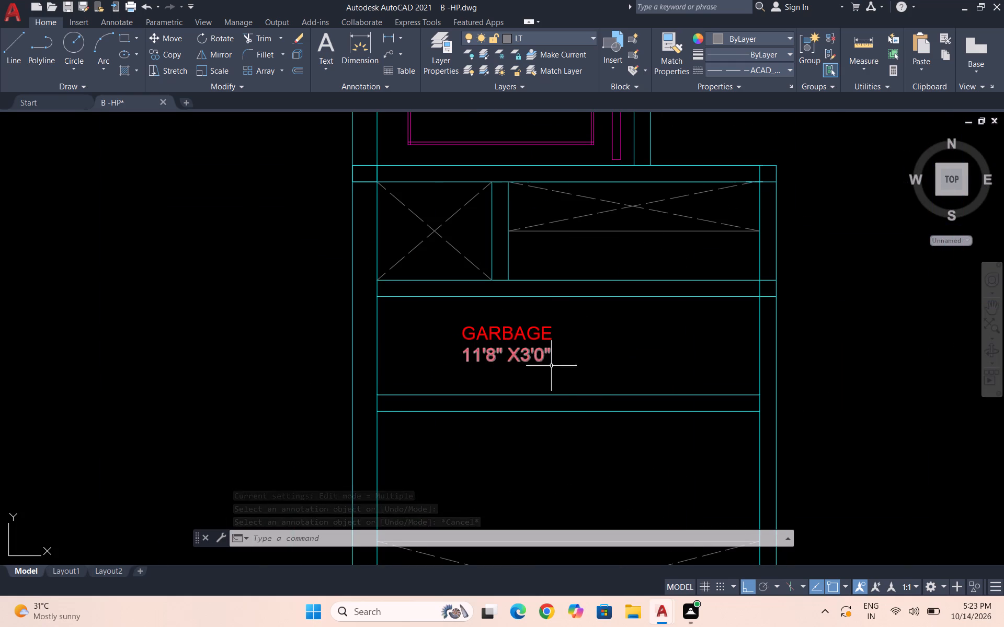
{"action": "left_click", "coordinate": [567, 373]}
{"action": "left_click", "coordinate": [499, 316]}
{"action": "type", "text": "CO"}
{"action": "key", "text": "Return"}
{"action": "left_click_drag", "start_coordinate": [495, 349], "coordinate": [489, 344]}
{"action": "scroll", "coordinate": [459, 311], "scroll_direction": "down", "scroll_amount": 3}
{"action": "scroll", "coordinate": [478, 358], "scroll_direction": "up", "scroll_amount": 1}
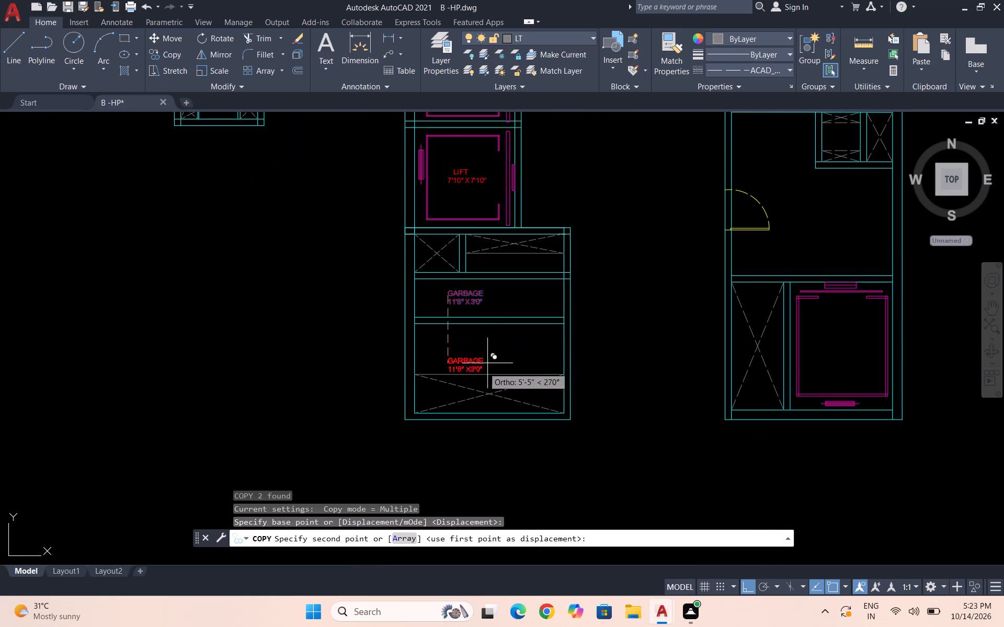
{"action": "left_click", "coordinate": [477, 345]}
{"action": "key", "text": "Escape"}
Change the copied GARBAGE line in the lower room to ELECTRICAL ROOM.
{"action": "scroll", "coordinate": [476, 345], "scroll_direction": "up", "scroll_amount": 3}
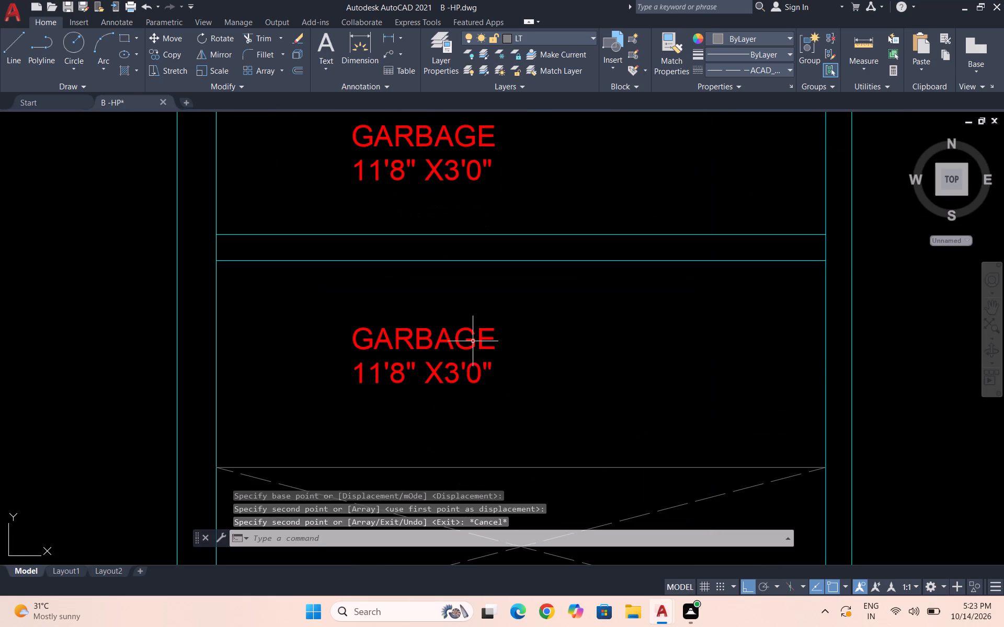
{"action": "double_click", "coordinate": [461, 334]}
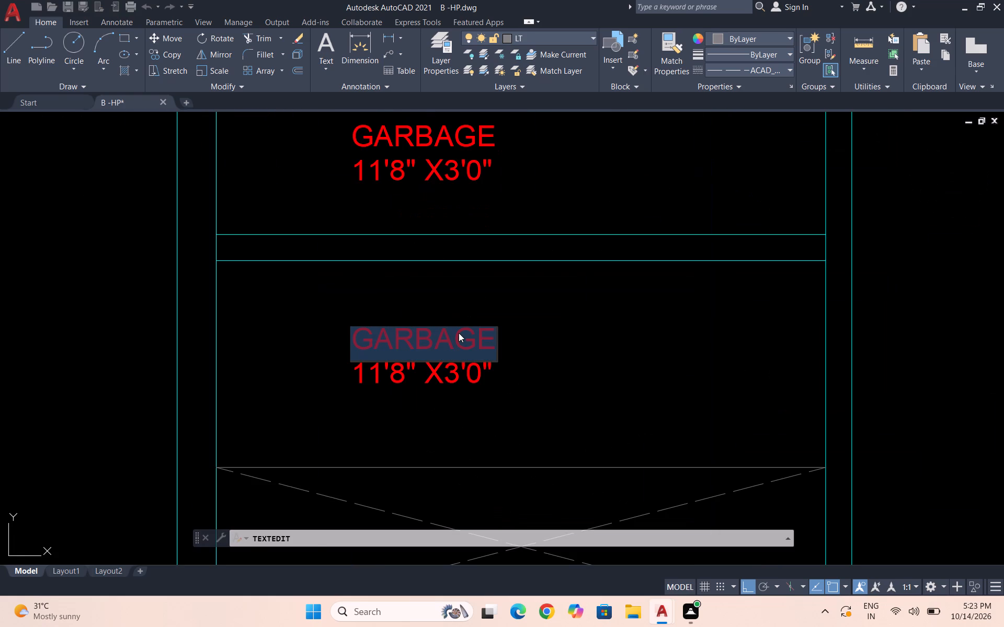
{"action": "key", "text": "e"}
{"action": "type", "text": "LECTRIV"}
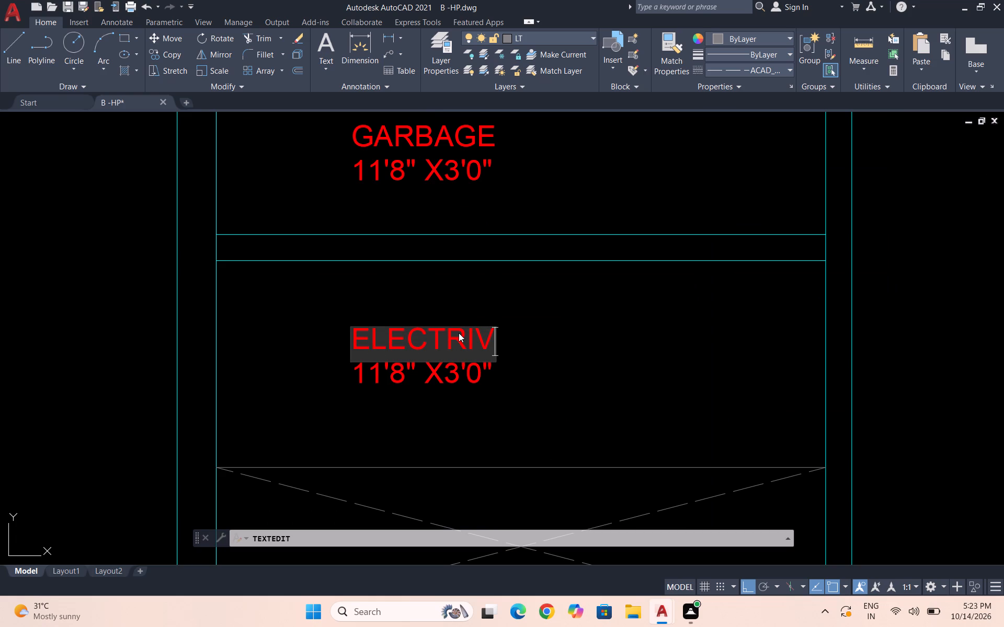
{"action": "key", "text": "BackSpace"}
{"action": "type", "text": "CAL"}
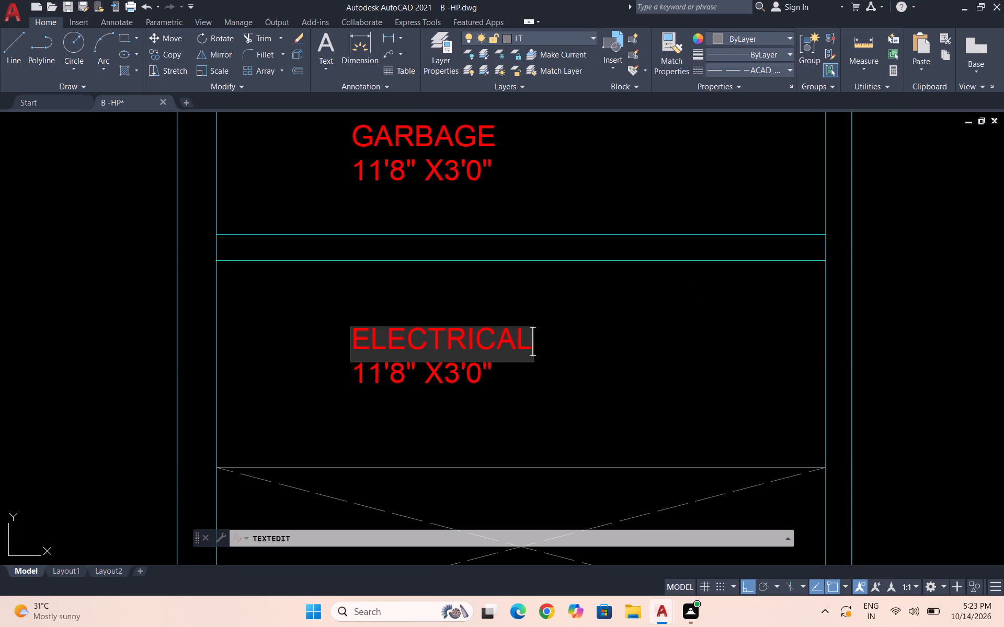
{"action": "key", "text": "space"}
{"action": "type", "text": "ROOM"}
{"action": "key", "text": "Return"}
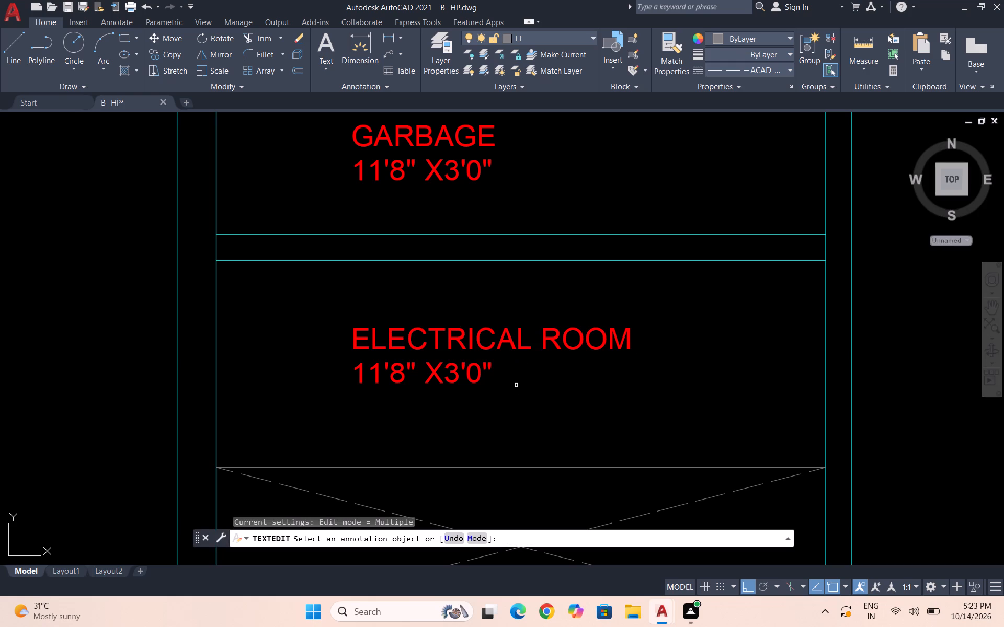
{"action": "key", "text": "Escape"}
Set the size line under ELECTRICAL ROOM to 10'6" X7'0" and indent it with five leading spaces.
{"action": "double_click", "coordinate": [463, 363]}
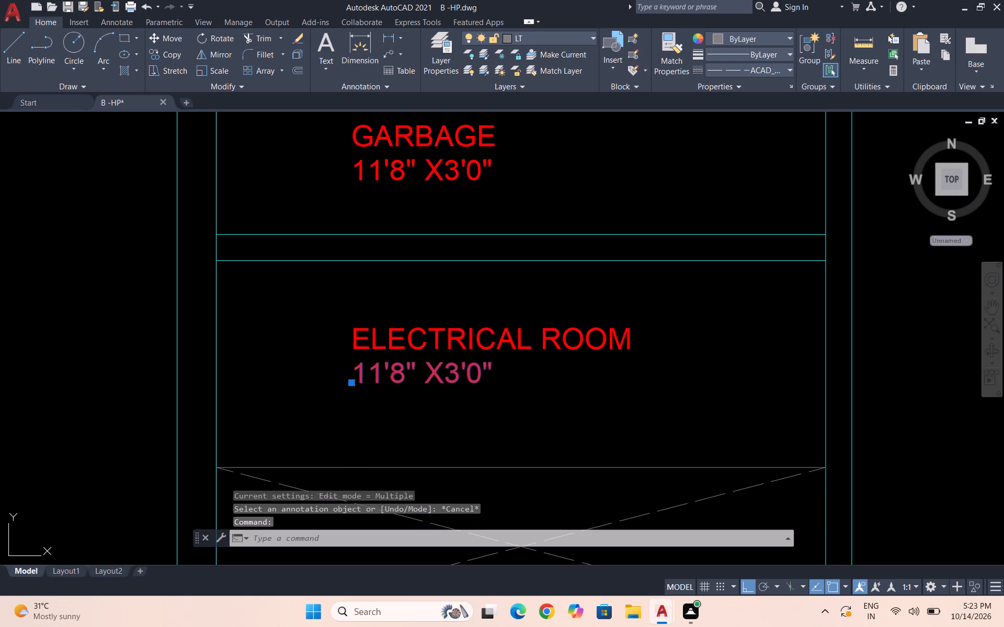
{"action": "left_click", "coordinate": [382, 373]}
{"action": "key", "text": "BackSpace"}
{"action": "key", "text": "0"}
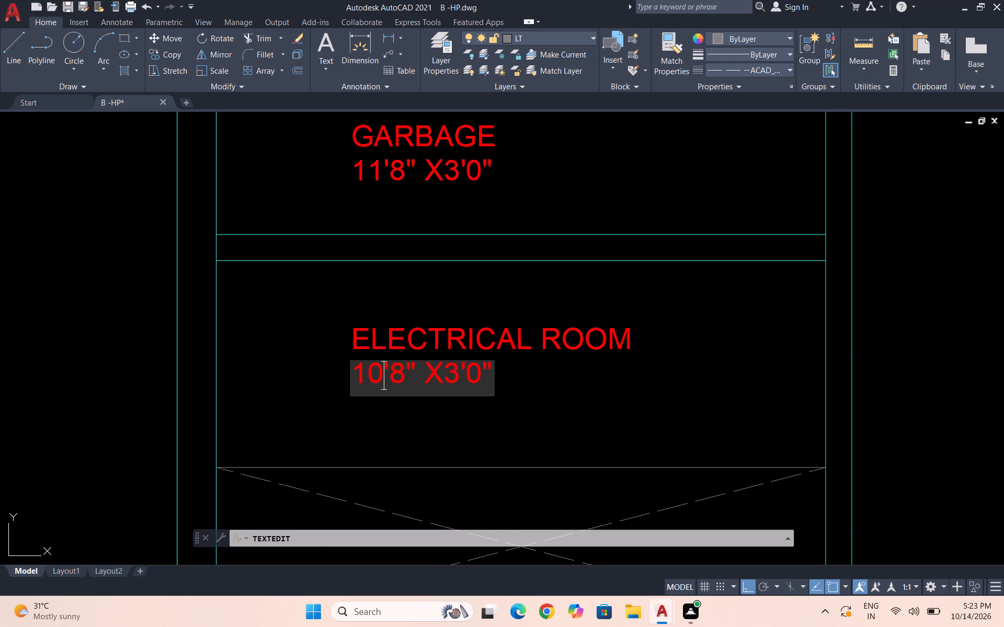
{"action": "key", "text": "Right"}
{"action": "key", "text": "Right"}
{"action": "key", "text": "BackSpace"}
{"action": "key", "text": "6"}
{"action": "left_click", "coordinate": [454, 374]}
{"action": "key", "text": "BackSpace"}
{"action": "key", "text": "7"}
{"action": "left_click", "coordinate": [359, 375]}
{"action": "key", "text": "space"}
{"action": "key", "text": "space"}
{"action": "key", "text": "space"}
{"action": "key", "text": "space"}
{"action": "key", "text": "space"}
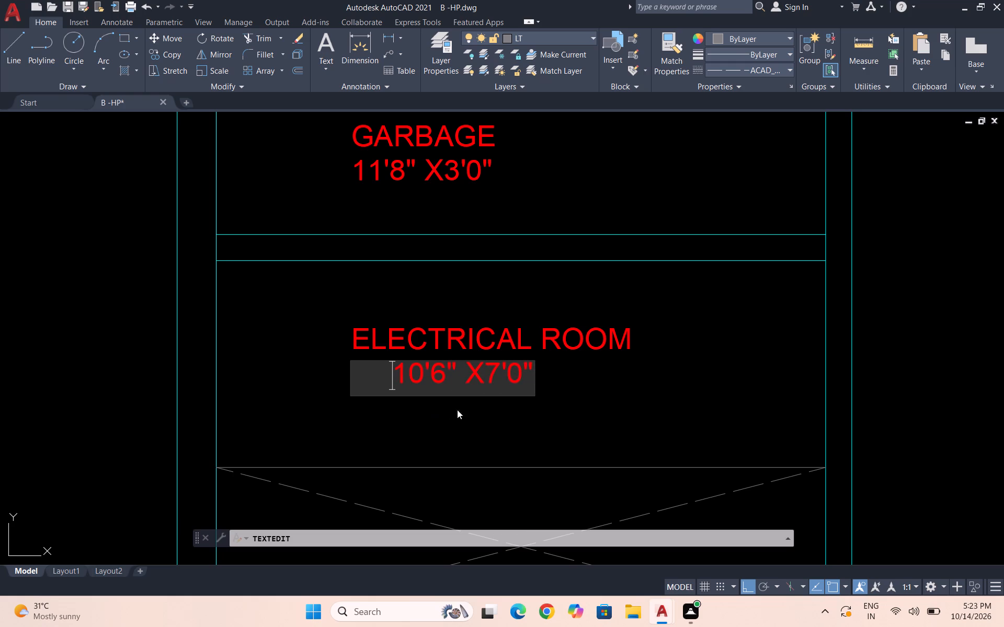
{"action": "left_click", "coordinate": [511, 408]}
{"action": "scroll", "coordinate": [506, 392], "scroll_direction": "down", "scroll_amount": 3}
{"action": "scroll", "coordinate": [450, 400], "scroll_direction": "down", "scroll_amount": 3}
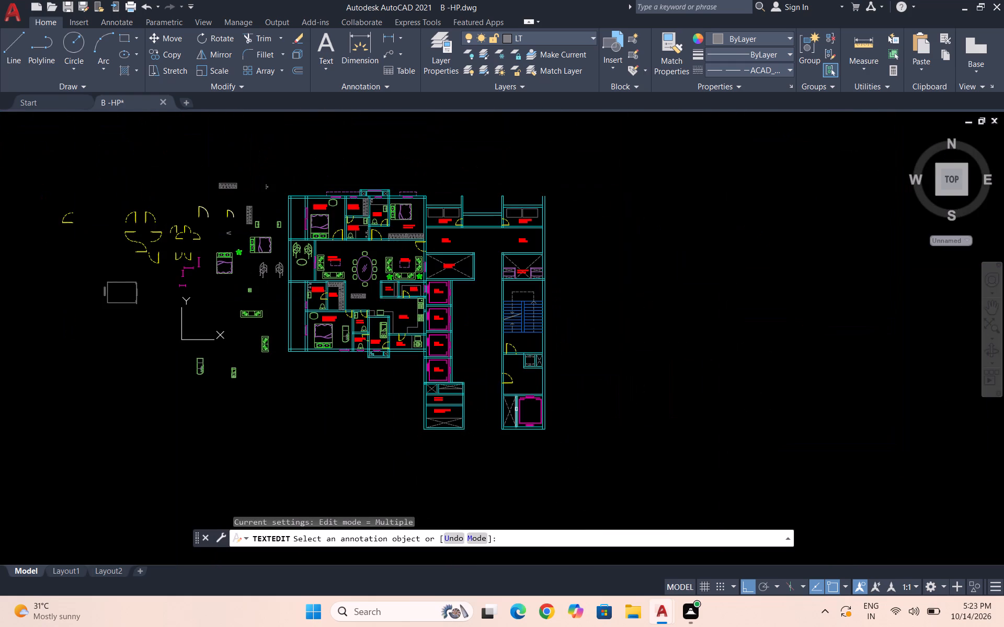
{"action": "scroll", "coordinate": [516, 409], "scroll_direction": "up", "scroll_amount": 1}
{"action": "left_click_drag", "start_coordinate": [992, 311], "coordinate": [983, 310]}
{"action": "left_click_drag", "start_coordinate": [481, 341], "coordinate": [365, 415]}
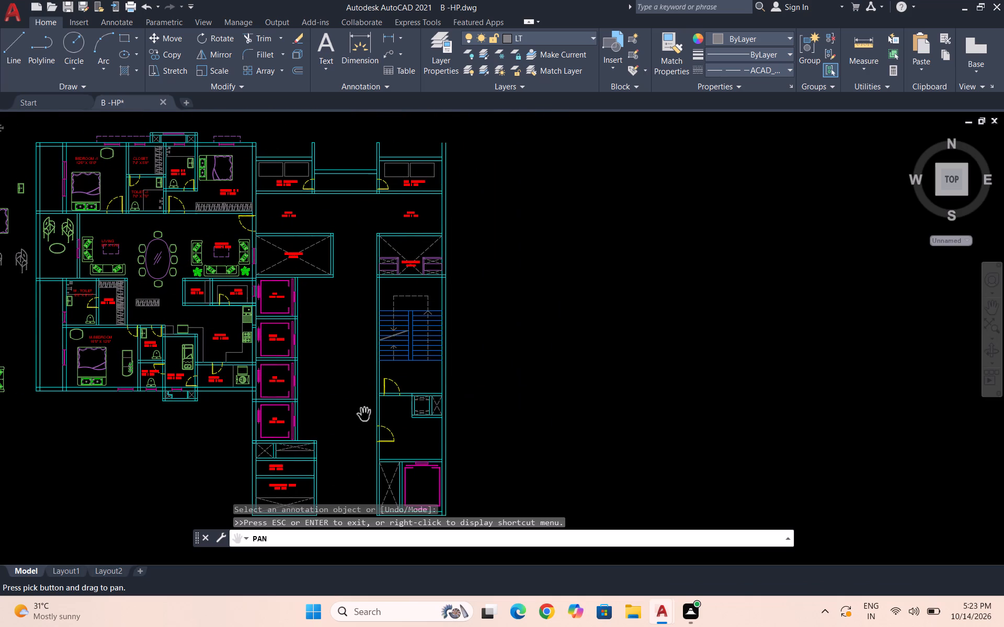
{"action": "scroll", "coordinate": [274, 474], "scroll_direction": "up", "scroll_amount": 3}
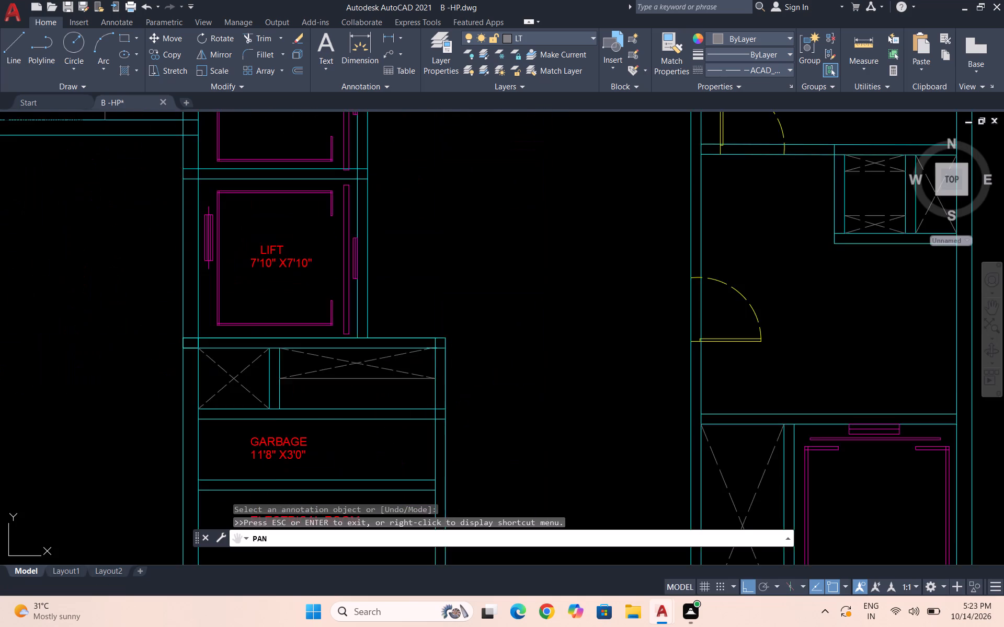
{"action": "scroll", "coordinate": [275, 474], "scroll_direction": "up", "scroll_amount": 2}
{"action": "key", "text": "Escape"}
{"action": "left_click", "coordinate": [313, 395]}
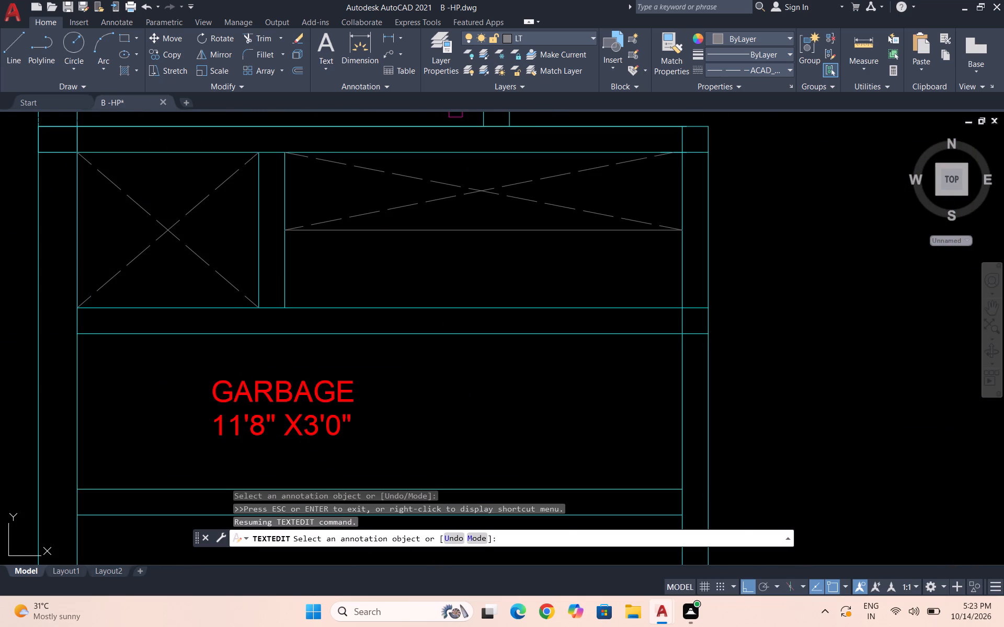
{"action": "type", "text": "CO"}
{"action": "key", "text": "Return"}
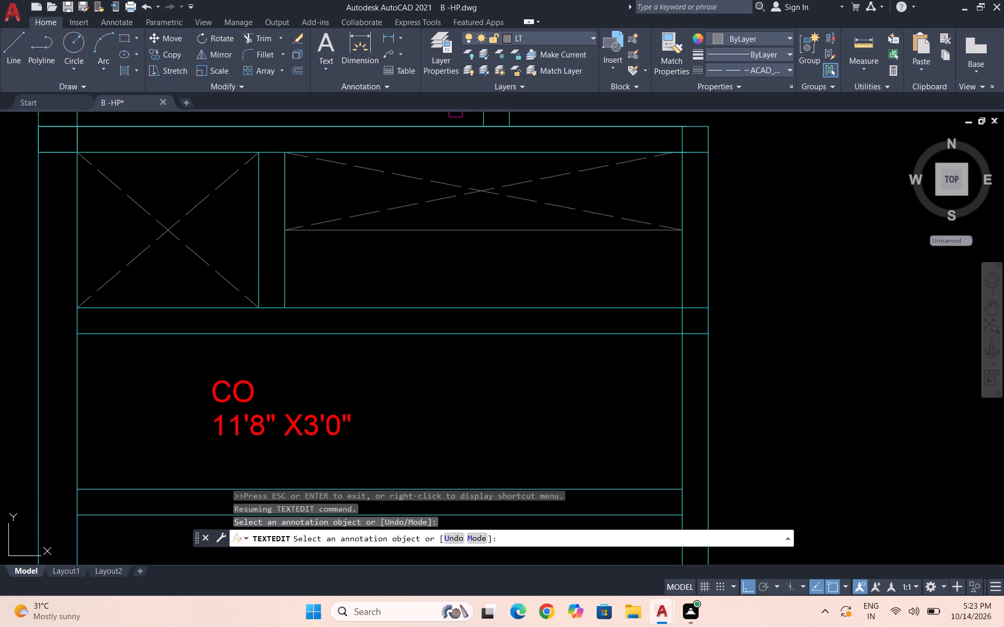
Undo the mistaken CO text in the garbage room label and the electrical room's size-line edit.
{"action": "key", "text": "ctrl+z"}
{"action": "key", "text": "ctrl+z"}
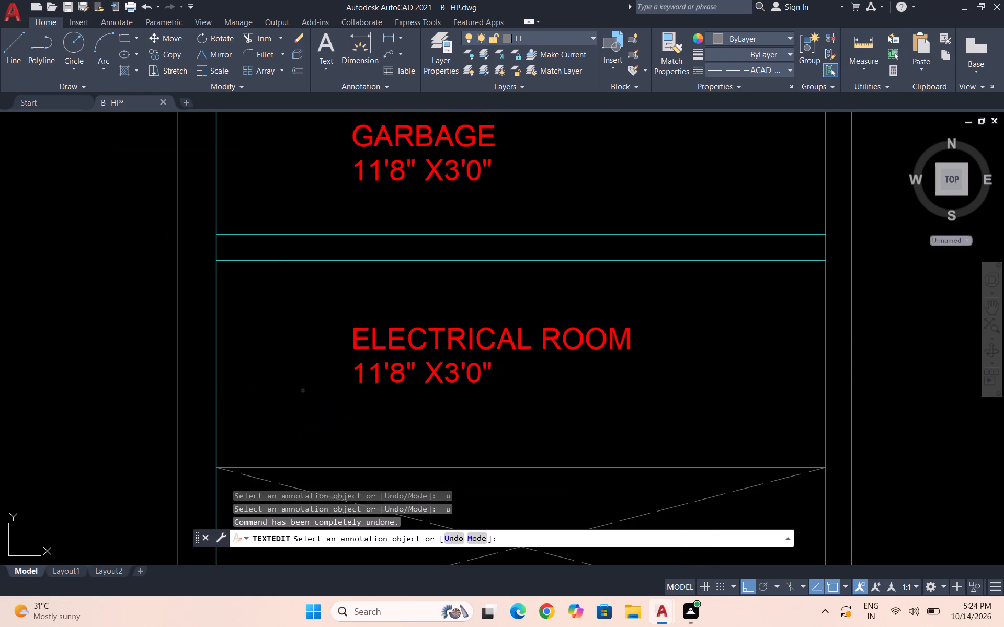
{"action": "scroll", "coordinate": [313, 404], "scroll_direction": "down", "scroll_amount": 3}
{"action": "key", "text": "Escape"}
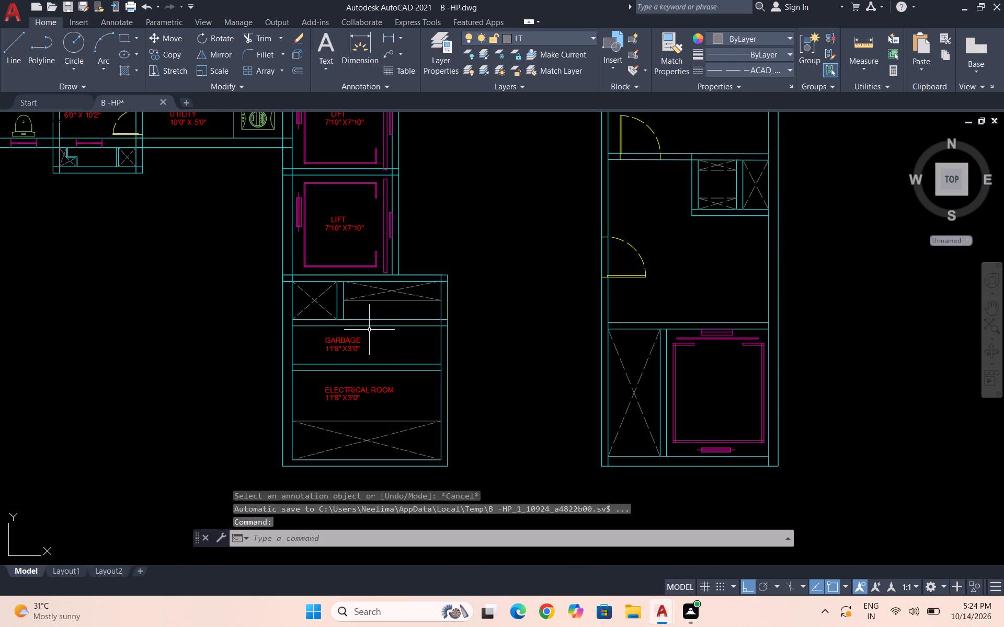
Copy only the GARBAGE line, with Ortho off, into the narrow space under the wide dashed-diagonal shaft above the garbage room.
{"action": "left_click", "coordinate": [348, 341]}
{"action": "type", "text": "CO"}
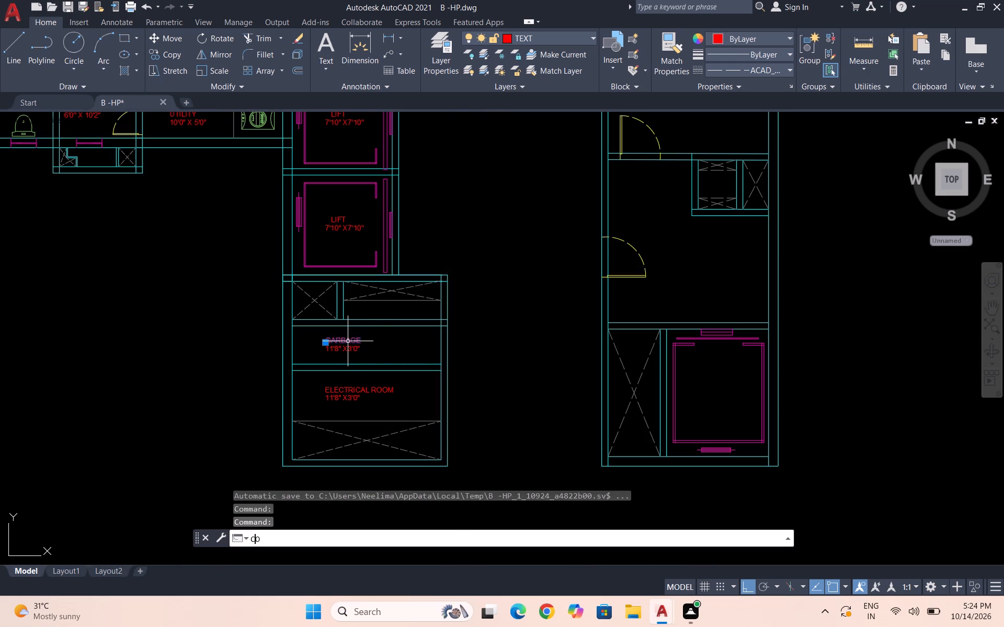
{"action": "key", "text": "Return"}
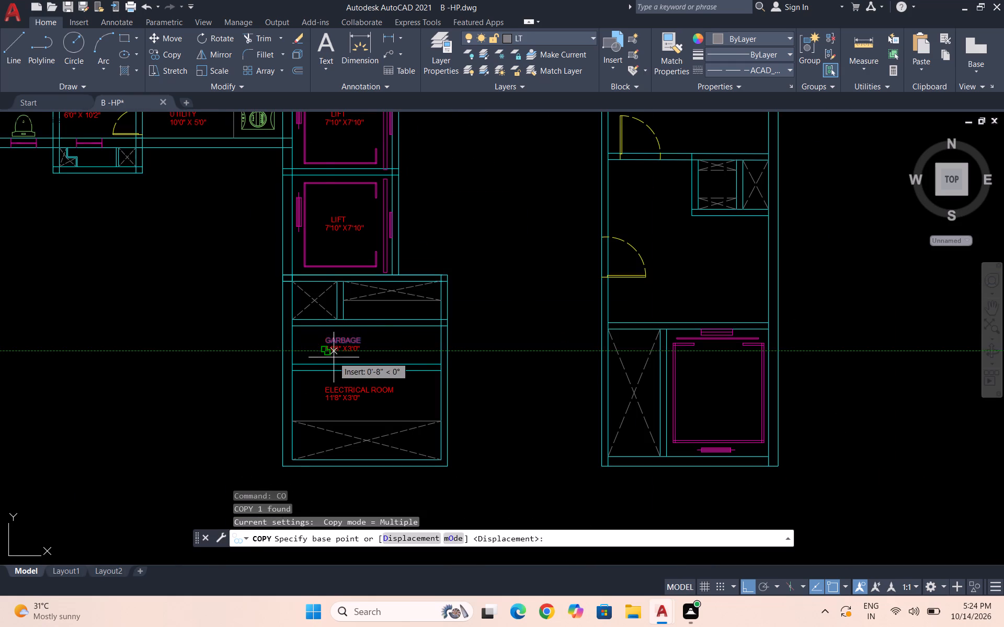
{"action": "left_click", "coordinate": [350, 341]}
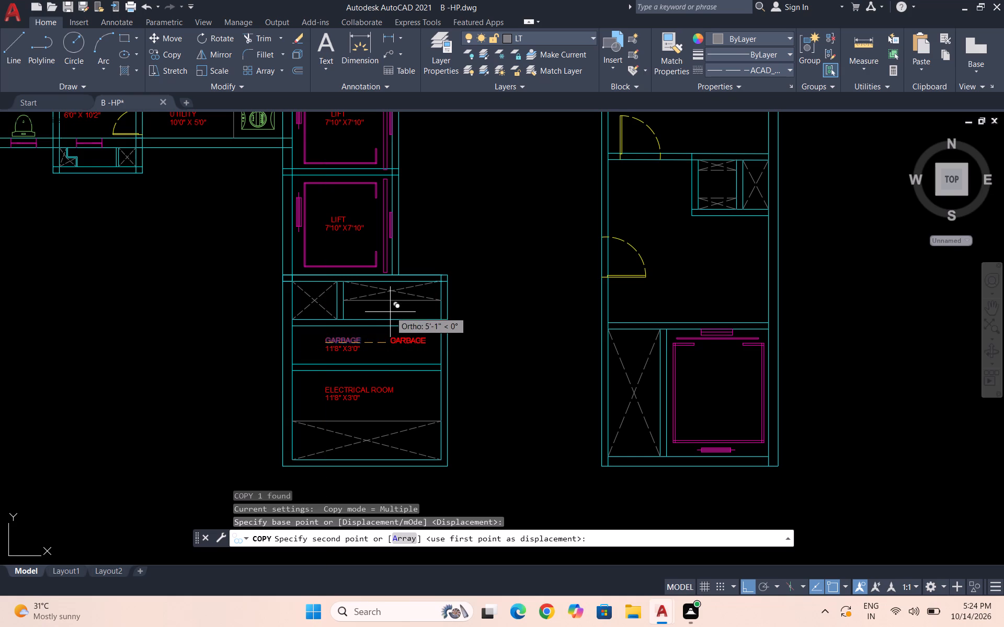
{"action": "key", "text": "F8"}
{"action": "scroll", "coordinate": [394, 311], "scroll_direction": "up", "scroll_amount": 2}
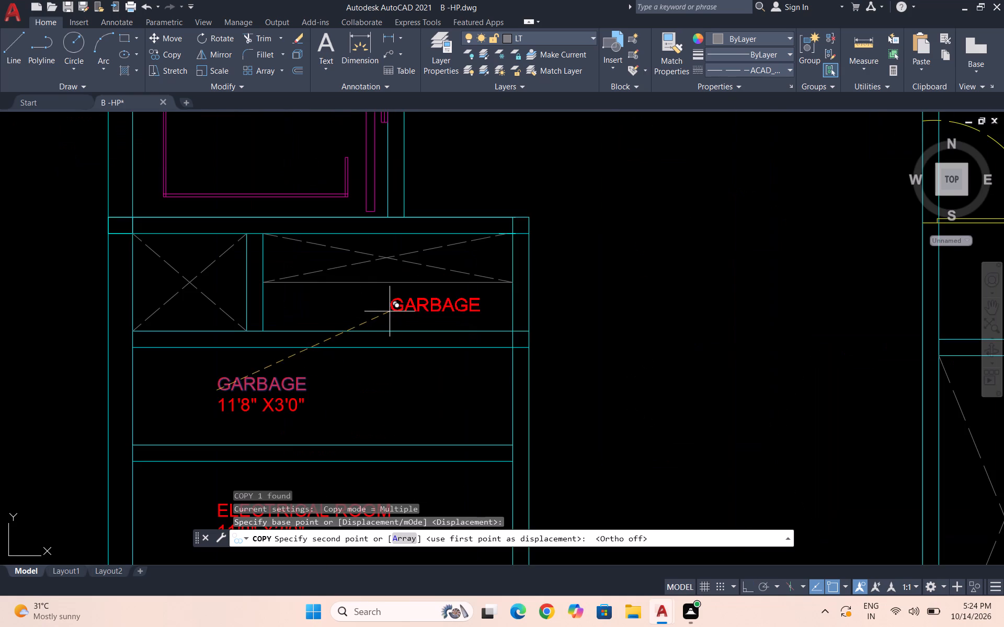
{"action": "left_click", "coordinate": [344, 317]}
{"action": "key", "text": "Escape"}
Change the copied GARBAGE line above the garbage room to CWS.
{"action": "scroll", "coordinate": [409, 324], "scroll_direction": "up", "scroll_amount": 2}
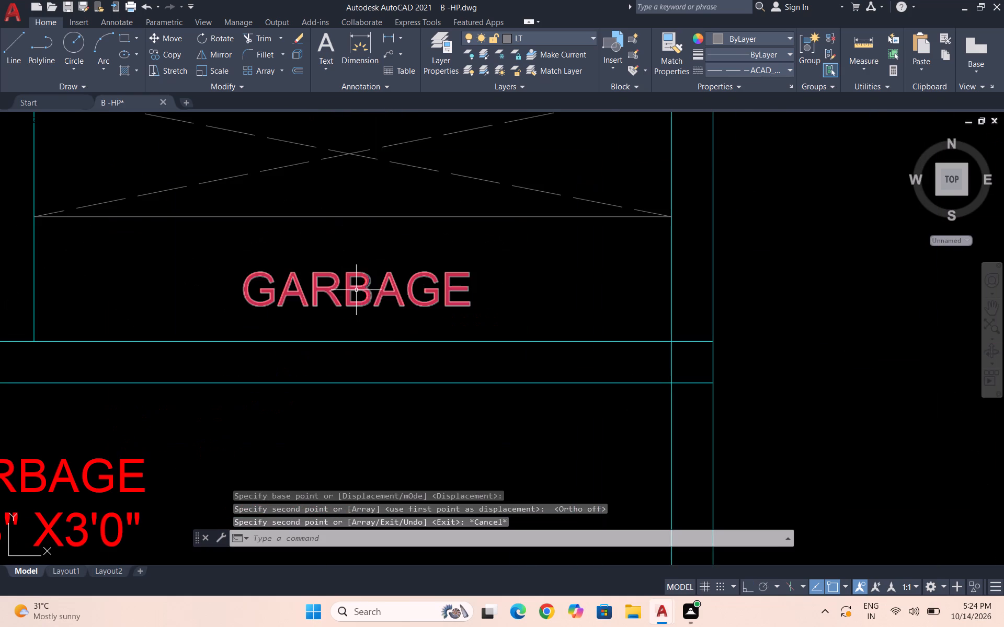
{"action": "double_click", "coordinate": [356, 290]}
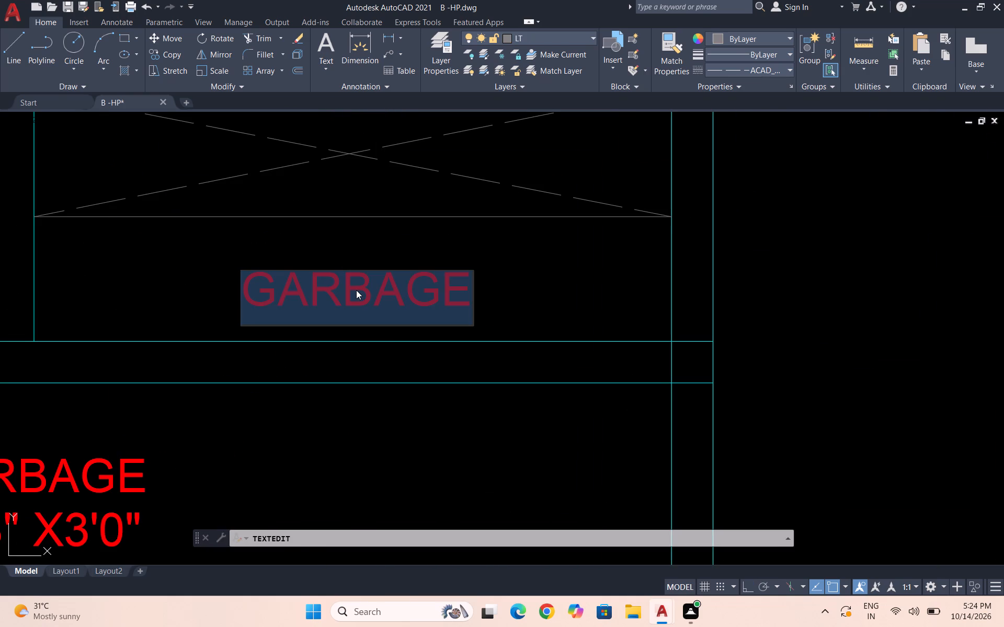
{"action": "type", "text": "CWS"}
{"action": "left_click", "coordinate": [380, 320]}
{"action": "key", "text": "Escape"}
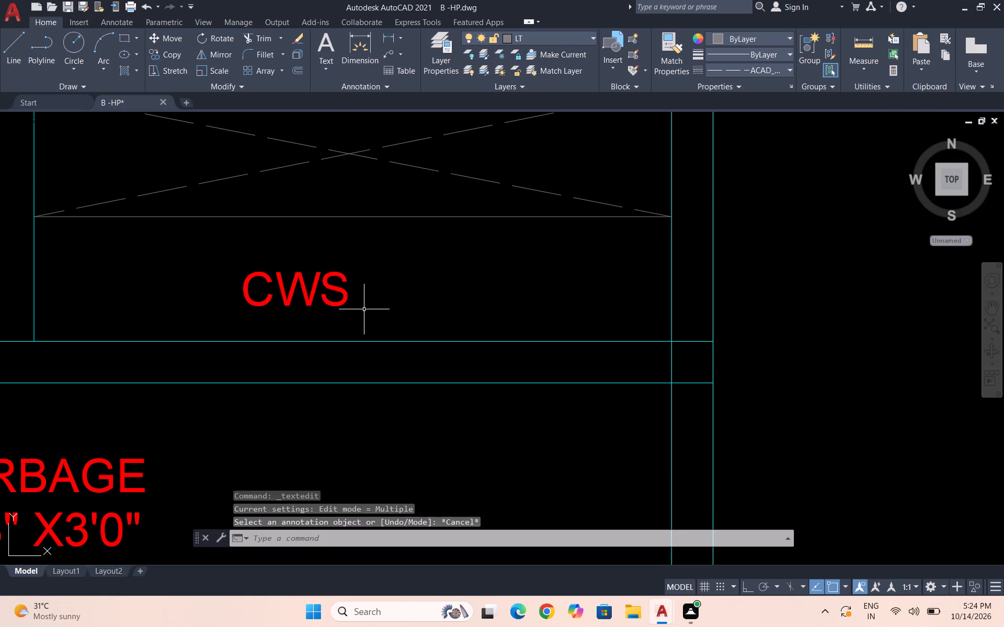
{"action": "scroll", "coordinate": [358, 309], "scroll_direction": "down", "scroll_amount": 3}
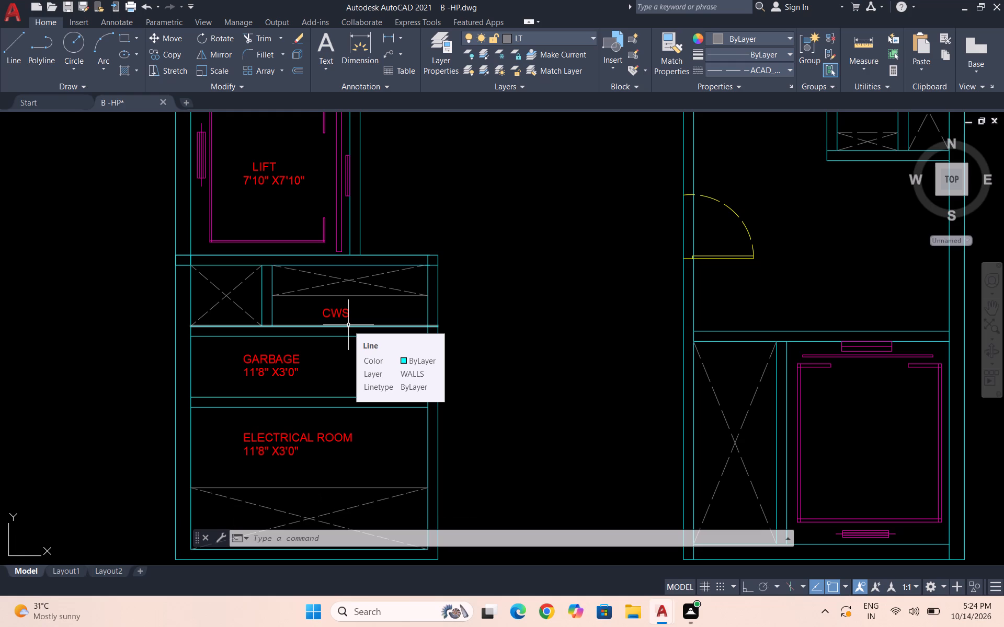
{"action": "key", "text": "Escape"}
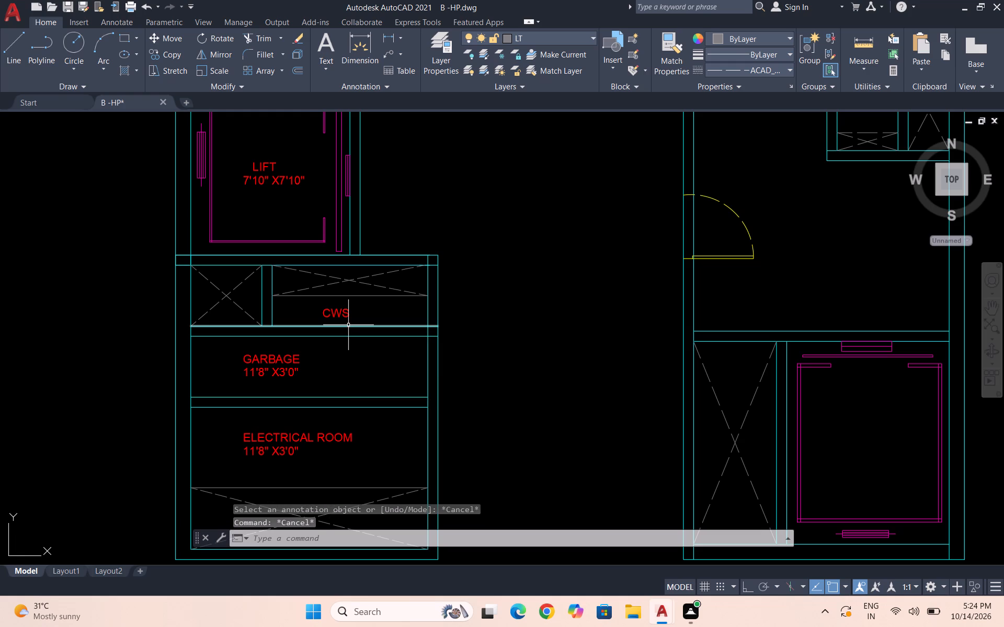
Copy the two-line ELECTRICAL ROOM label into the large lift beside the tall dashed-diagonal shaft in the block across the lobby.
{"action": "scroll", "coordinate": [347, 346], "scroll_direction": "down", "scroll_amount": 1}
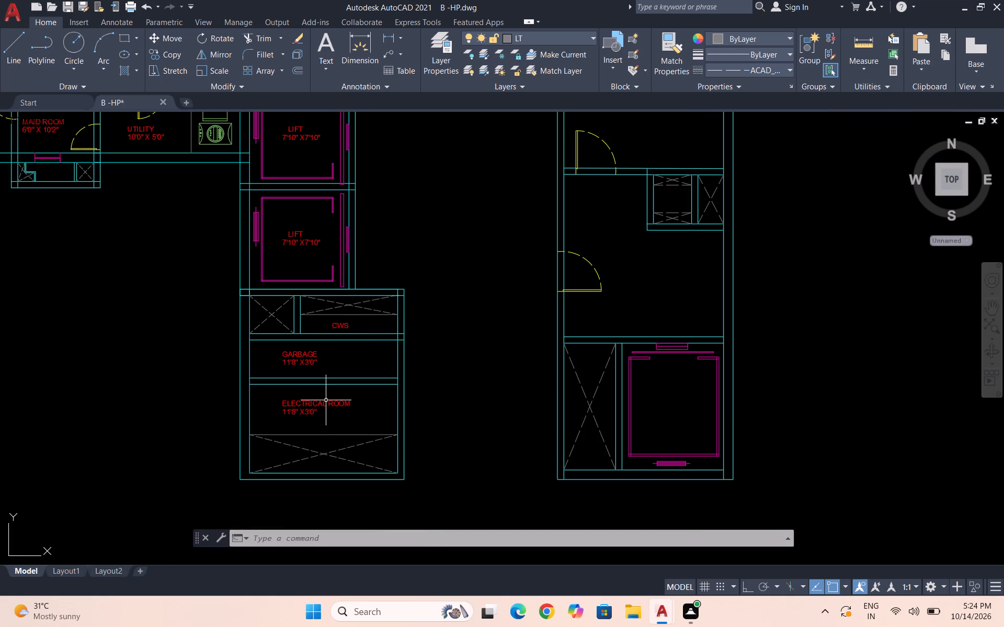
{"action": "left_click", "coordinate": [332, 421]}
{"action": "left_click", "coordinate": [293, 401]}
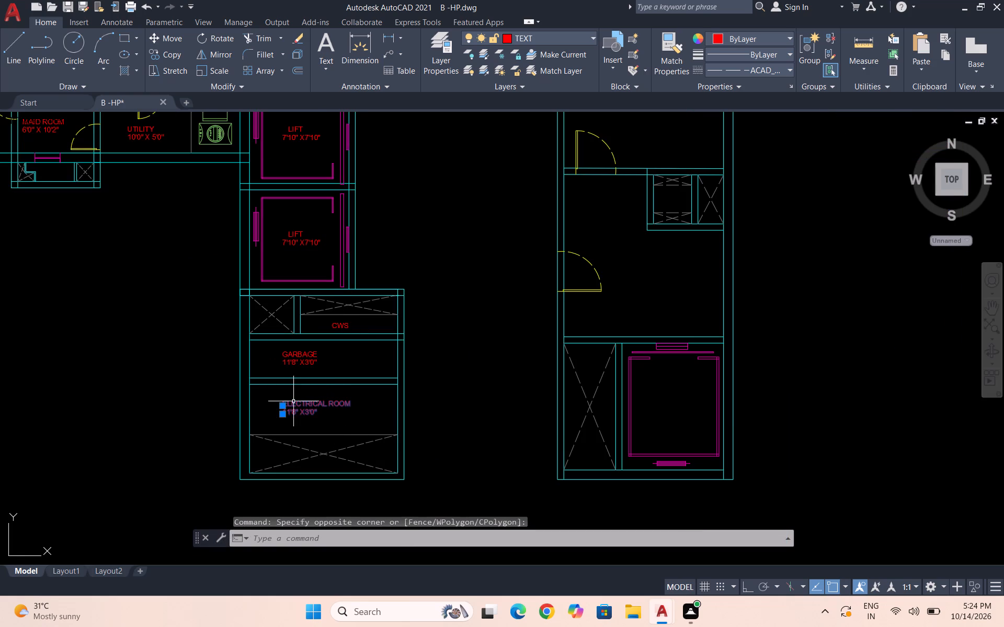
{"action": "type", "text": "CO"}
{"action": "key", "text": "Return"}
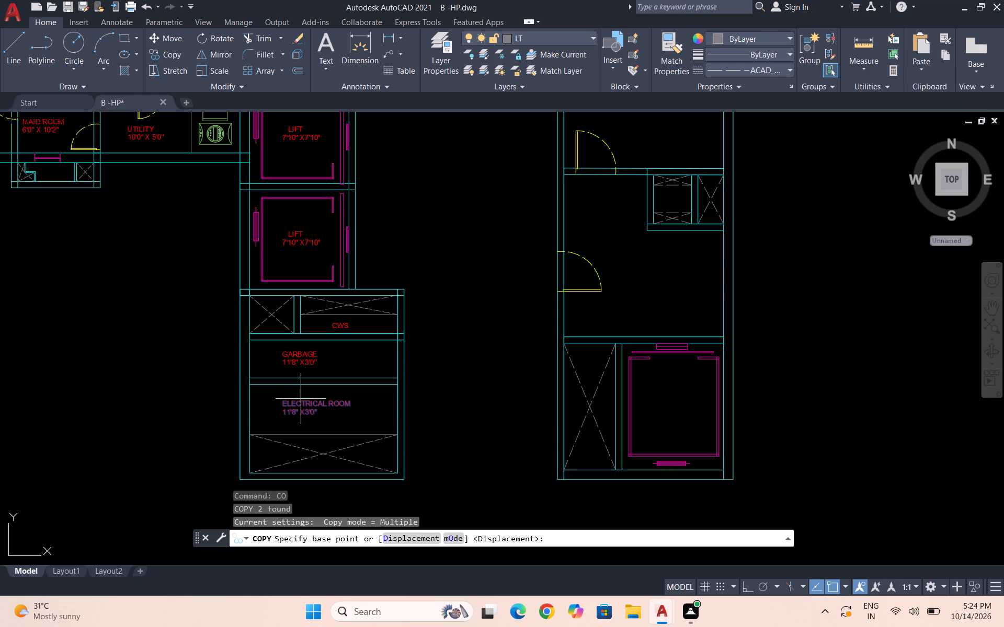
{"action": "left_click", "coordinate": [309, 414]}
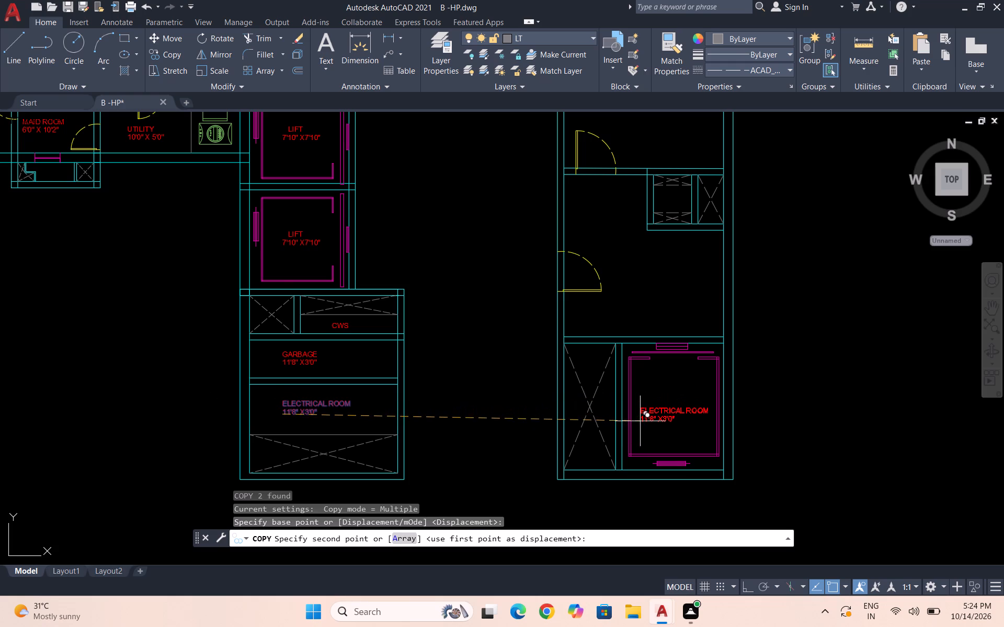
{"action": "left_click", "coordinate": [641, 415]}
{"action": "key", "text": "Escape"}
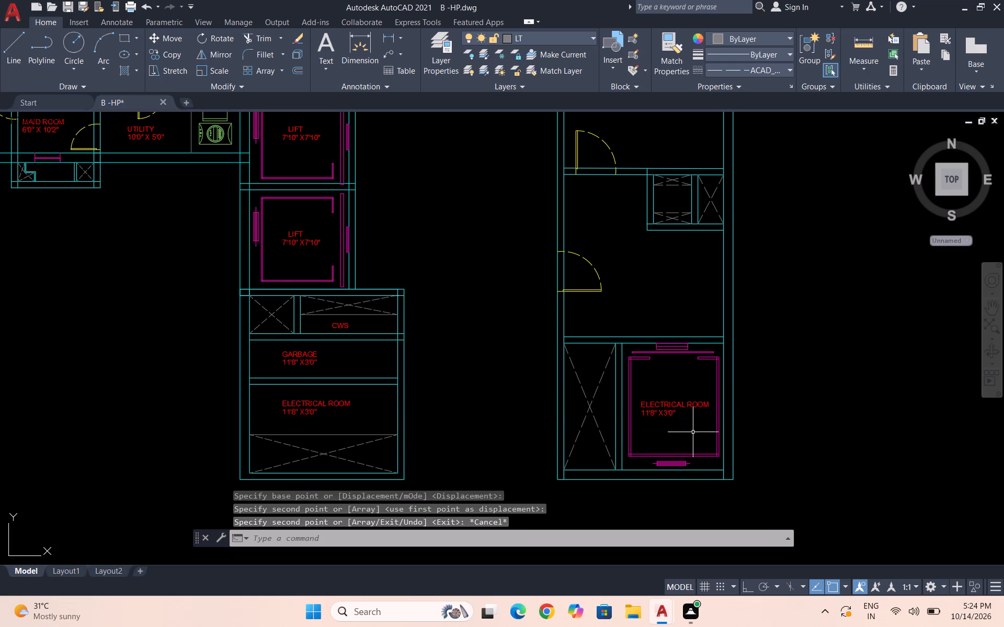
Change the copied ELECTRICAL ROOM line inside the large lift to FIREMAN'S LIFT.
{"action": "scroll", "coordinate": [685, 437], "scroll_direction": "up", "scroll_amount": 2}
{"action": "double_click", "coordinate": [669, 358]}
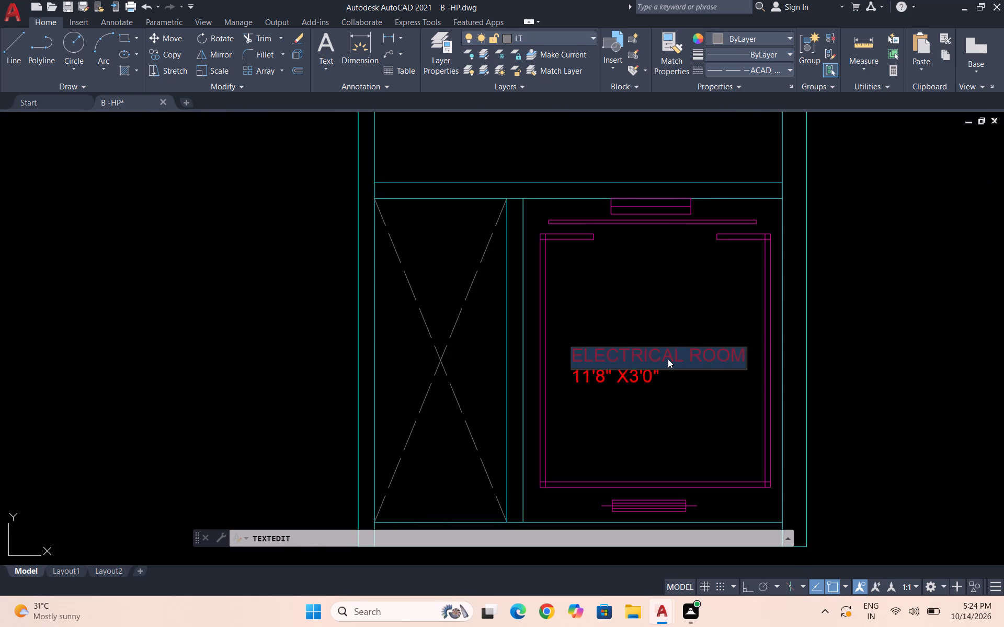
{"action": "type", "text": "FIRE"}
{"action": "type", "text": "MAN"}
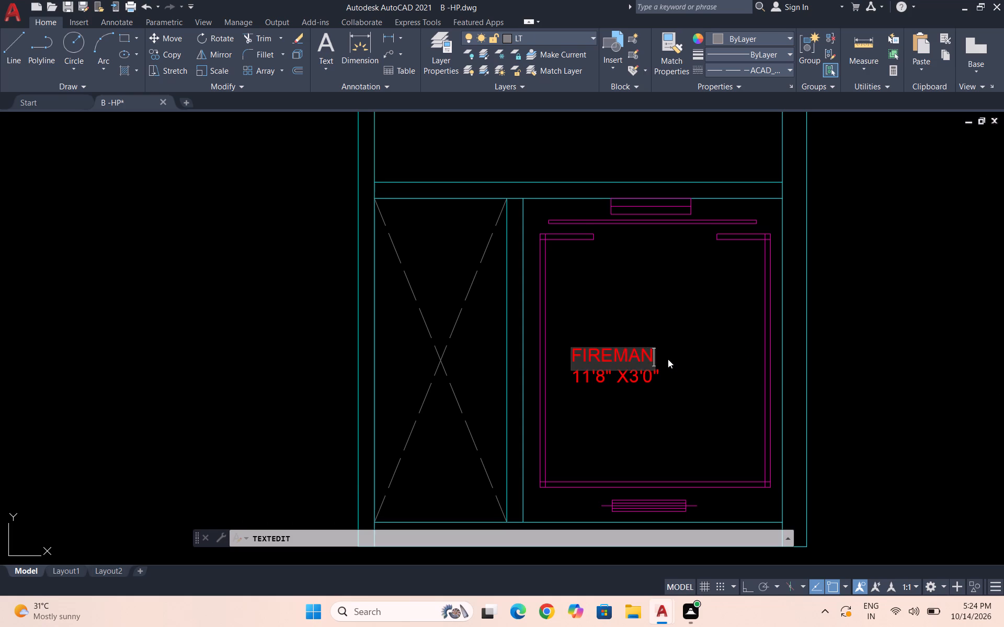
{"action": "type", "text": "'S"}
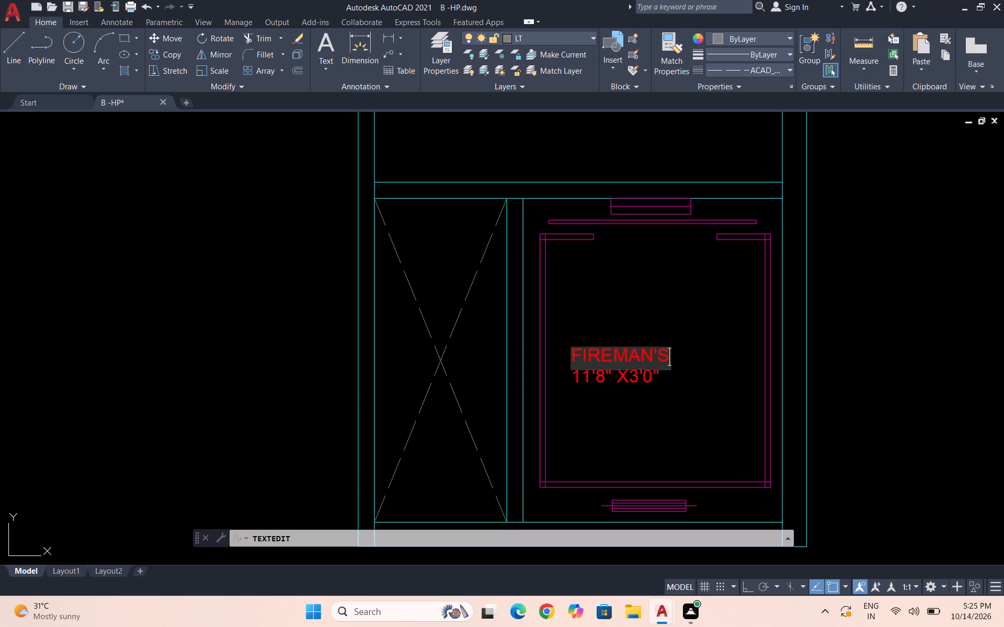
{"action": "key", "text": "space"}
{"action": "type", "text": "LIFT"}
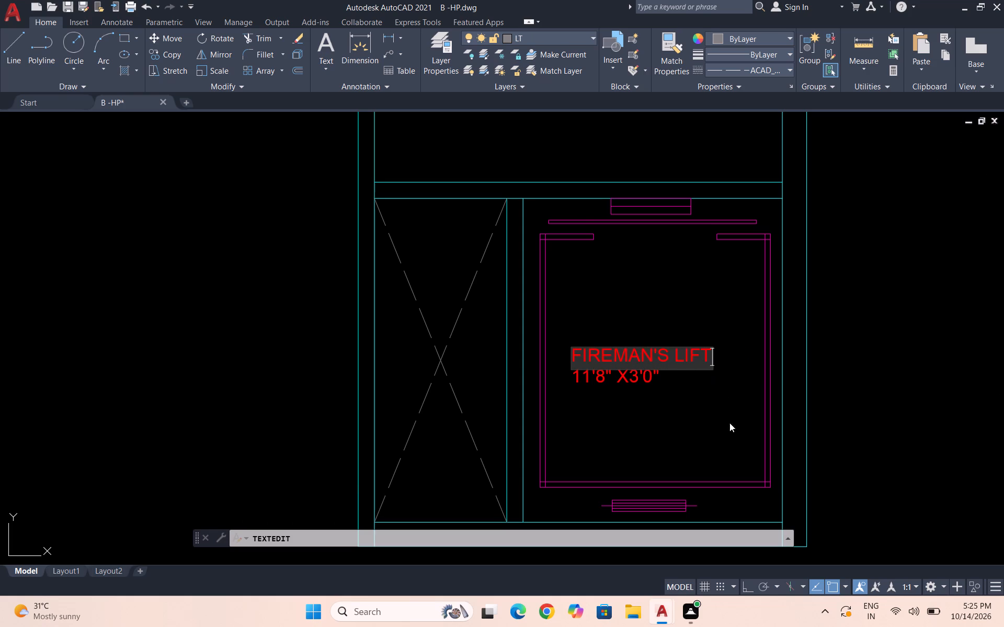
{"action": "left_click", "coordinate": [680, 401]}
{"action": "key", "text": "Escape"}
Set the size line under FIREMAN'S LIFT to 8'0" X10'0" and indent it with three leading spaces.
{"action": "double_click", "coordinate": [641, 370]}
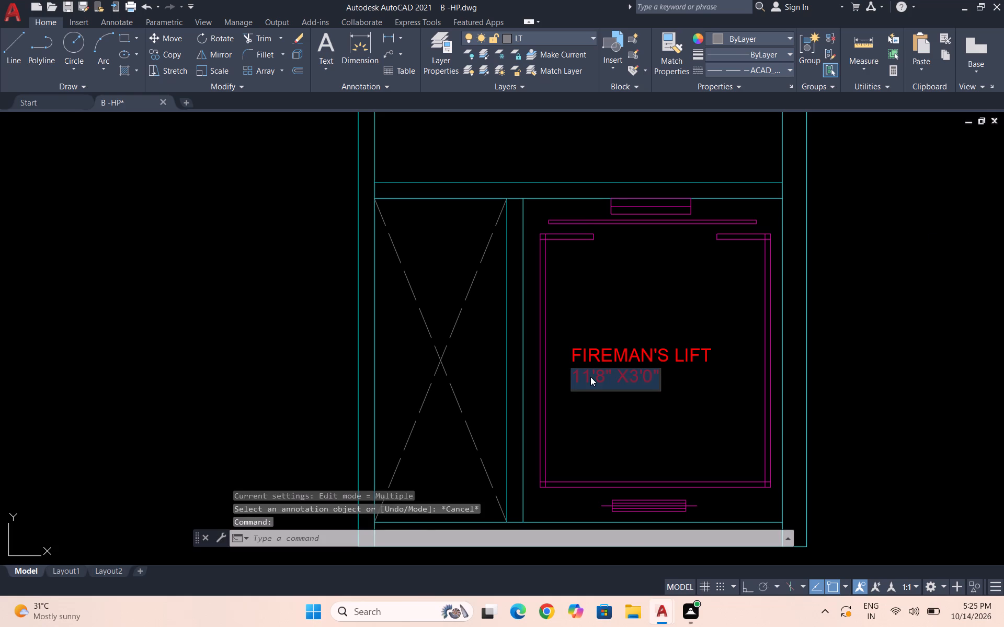
{"action": "scroll", "coordinate": [583, 375], "scroll_direction": "up", "scroll_amount": 2}
{"action": "left_click", "coordinate": [597, 379]}
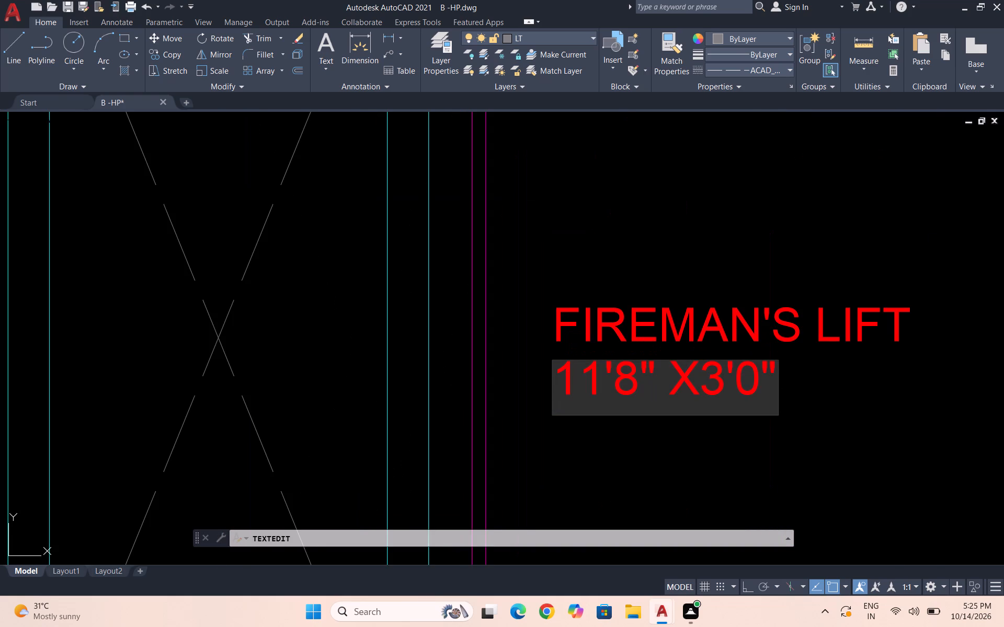
{"action": "key", "text": "BackSpace"}
{"action": "key", "text": "BackSpace"}
{"action": "key", "text": "8"}
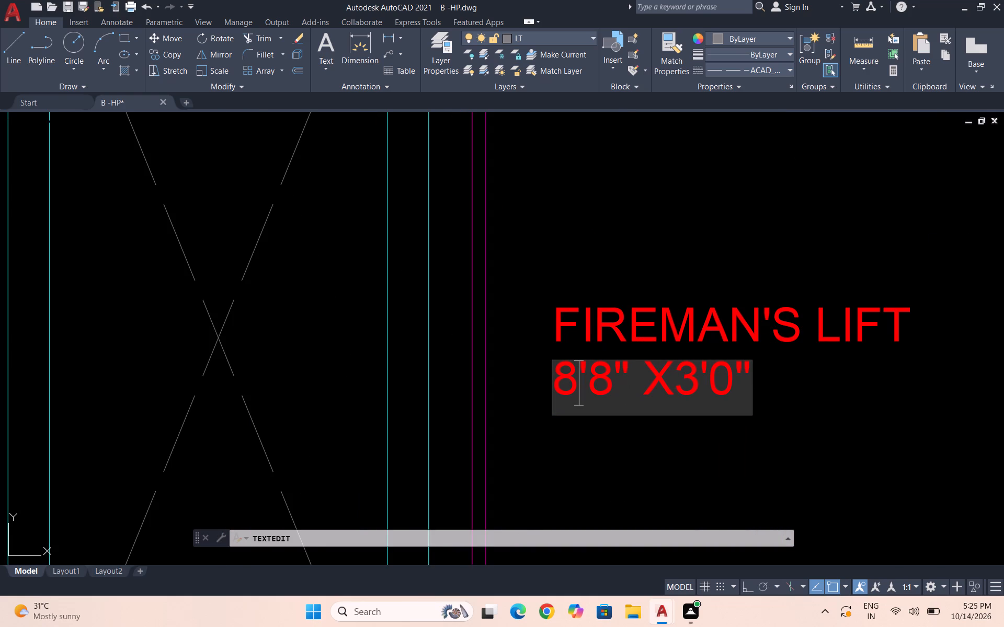
{"action": "left_click", "coordinate": [613, 386]}
{"action": "key", "text": "BackSpace"}
{"action": "key", "text": "0"}
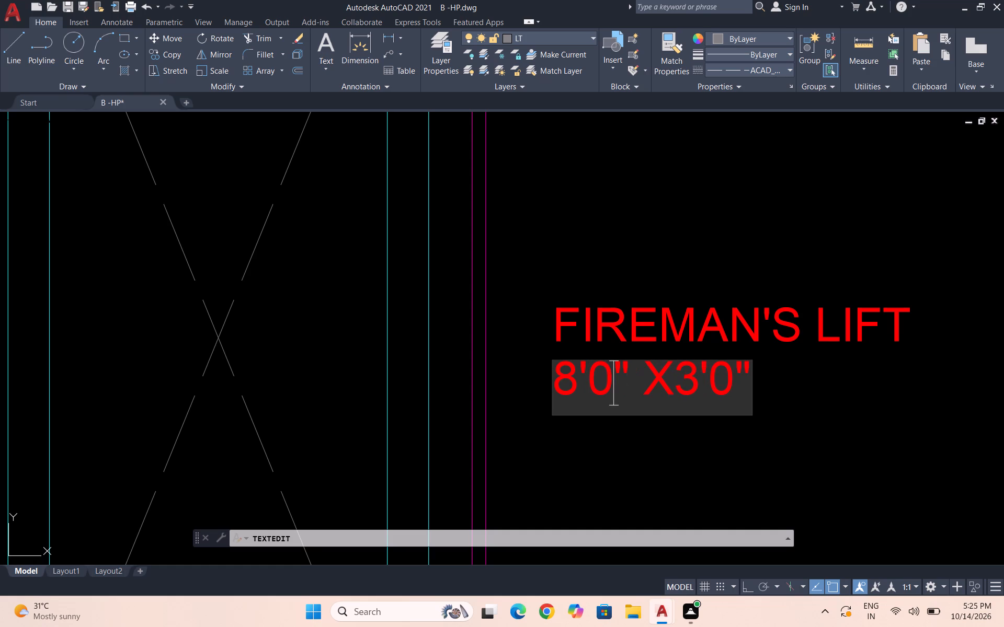
{"action": "left_click", "coordinate": [695, 386]}
{"action": "key", "text": "BackSpace"}
{"action": "type", "text": "10"}
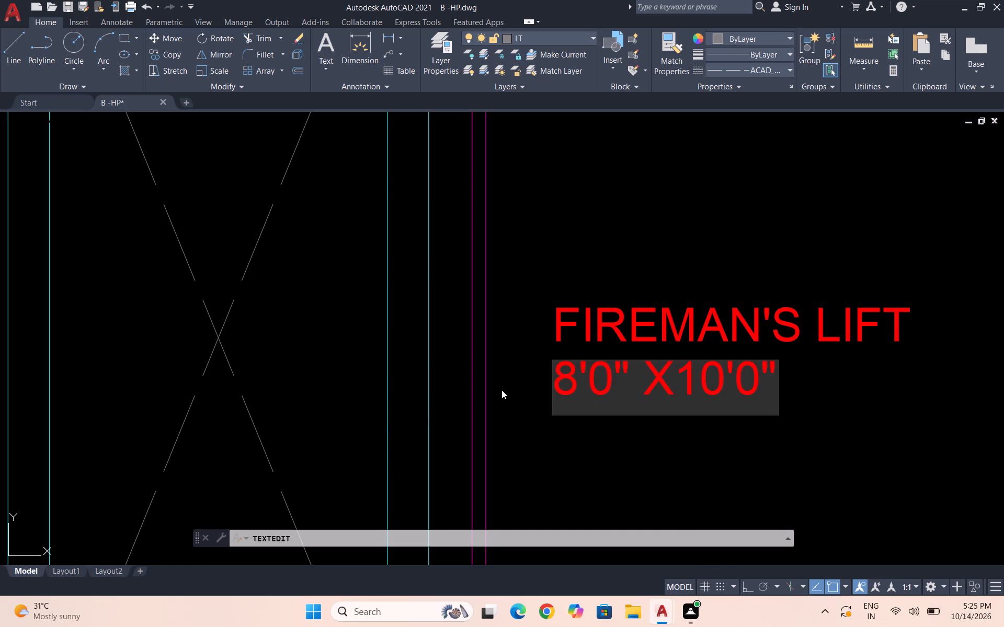
{"action": "left_click", "coordinate": [557, 385]}
{"action": "key", "text": "space"}
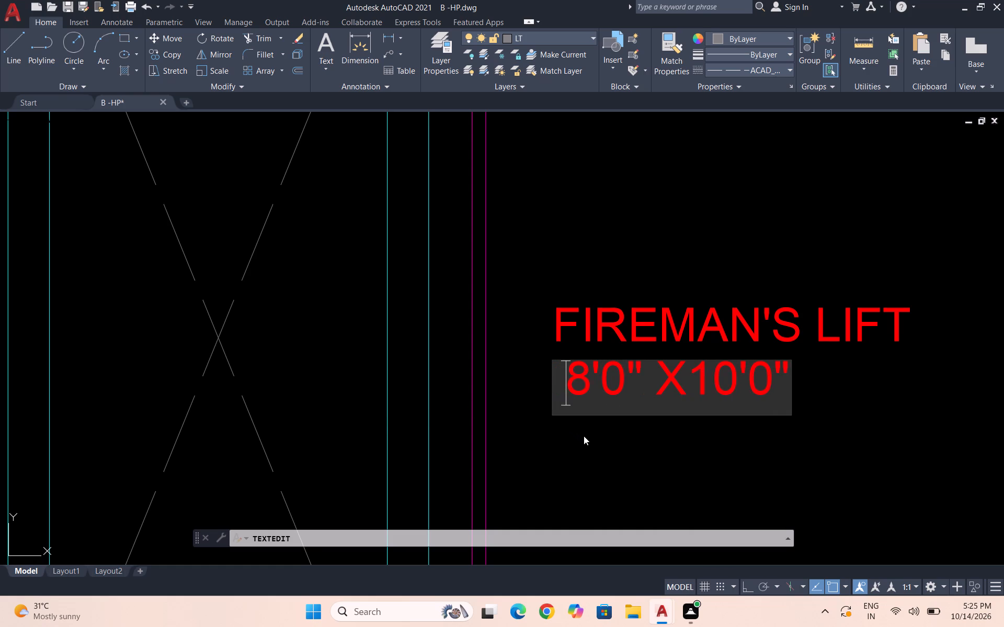
{"action": "key", "text": "space"}
{"action": "key", "text": "space"}
{"action": "left_click", "coordinate": [804, 438]}
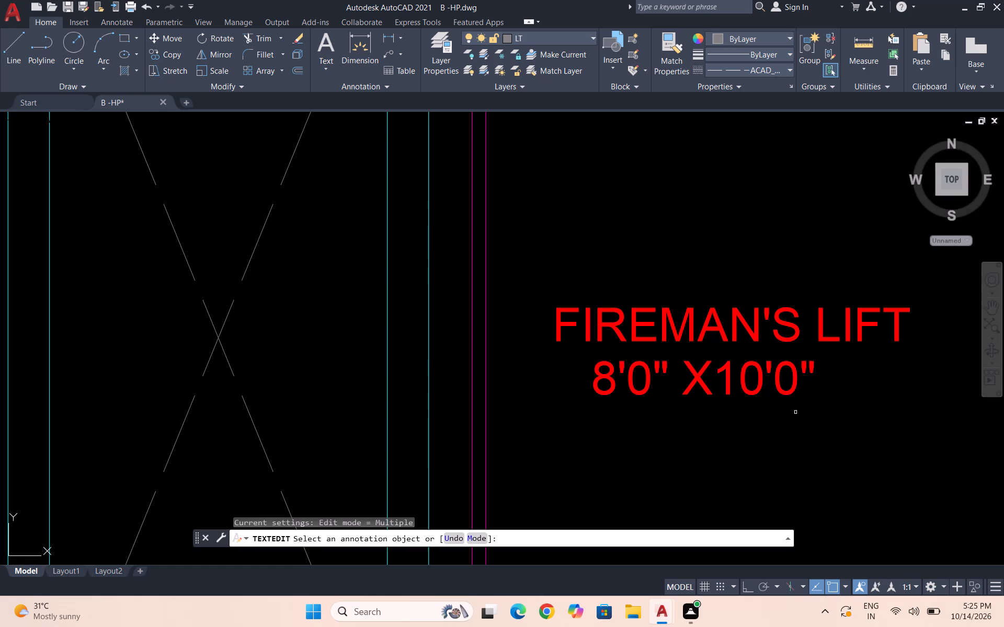
{"action": "scroll", "coordinate": [816, 344], "scroll_direction": "down", "scroll_amount": 3}
{"action": "key", "text": "Escape"}
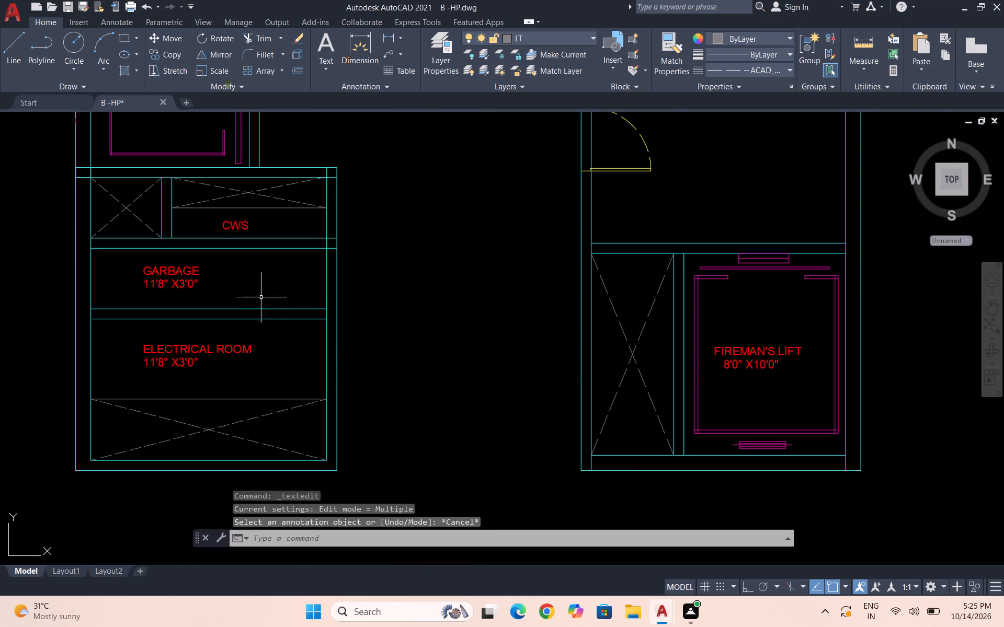
Copy a two-line LIFT label from the lift beside the utility onto the tall dashed-diagonal shaft next to the fireman's lift.
{"action": "scroll", "coordinate": [288, 332], "scroll_direction": "down", "scroll_amount": 2}
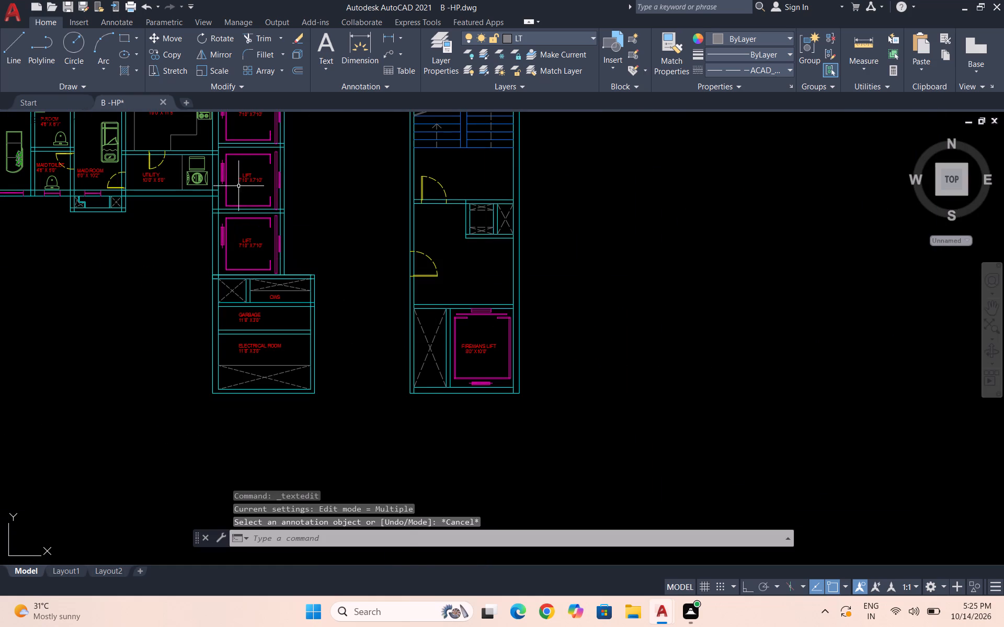
{"action": "scroll", "coordinate": [245, 180], "scroll_direction": "up", "scroll_amount": 2}
{"action": "left_click", "coordinate": [273, 199]}
{"action": "left_click", "coordinate": [231, 161]}
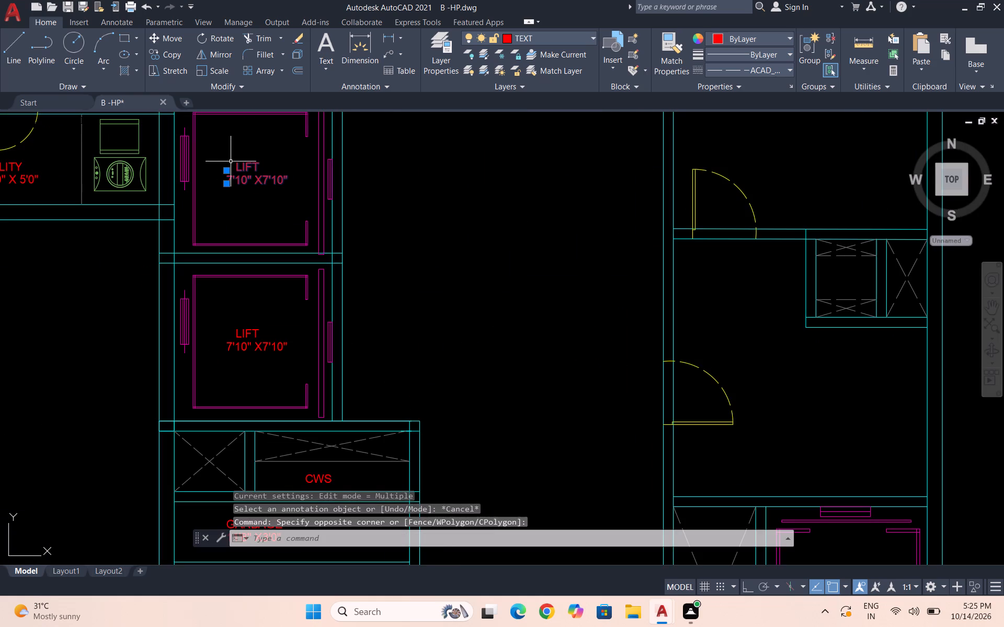
{"action": "type", "text": "CO"}
{"action": "key", "text": "Return"}
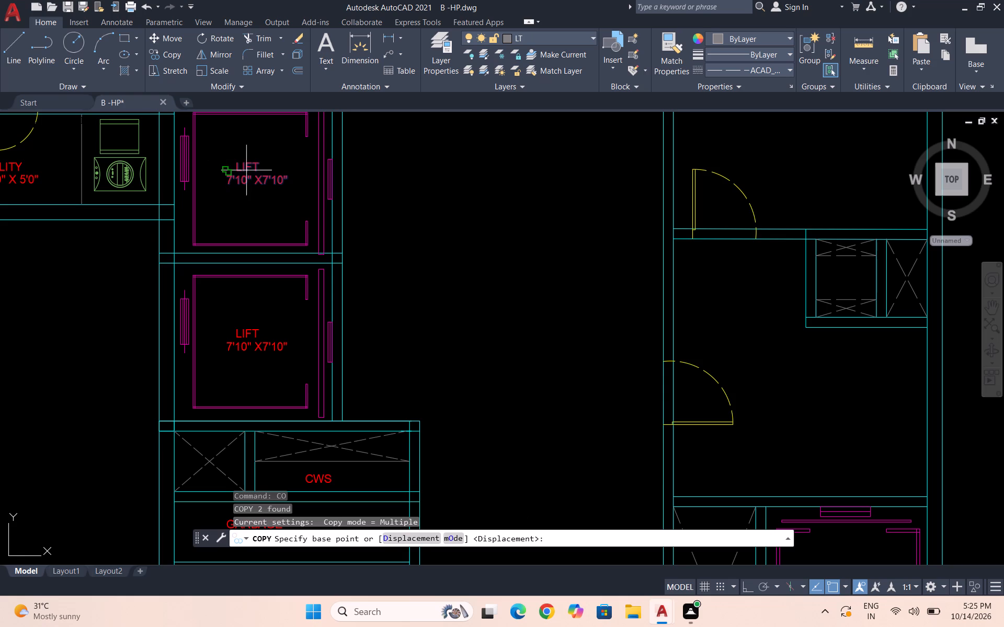
{"action": "left_click", "coordinate": [247, 171]}
{"action": "scroll", "coordinate": [210, 170], "scroll_direction": "down", "scroll_amount": 3}
{"action": "scroll", "coordinate": [345, 303], "scroll_direction": "up", "scroll_amount": 3}
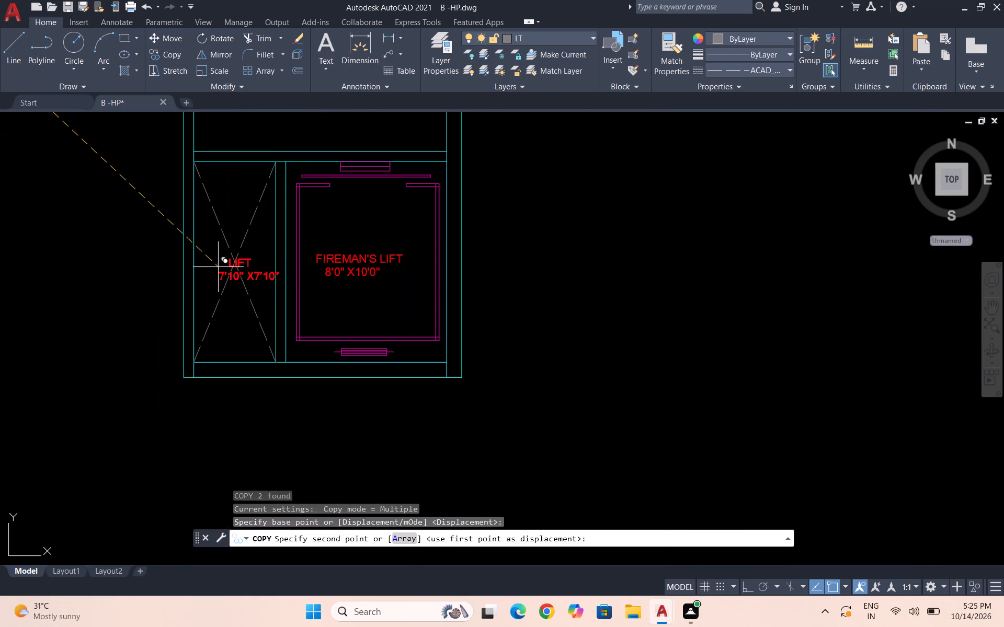
{"action": "scroll", "coordinate": [215, 265], "scroll_direction": "up", "scroll_amount": 2}
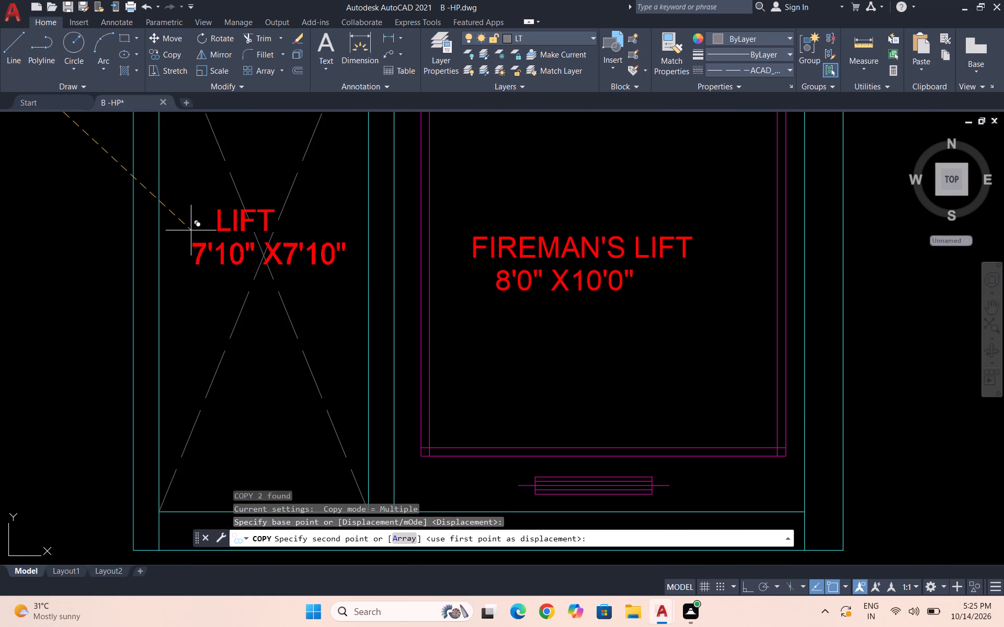
{"action": "left_click", "coordinate": [195, 231]}
{"action": "key", "text": "Escape"}
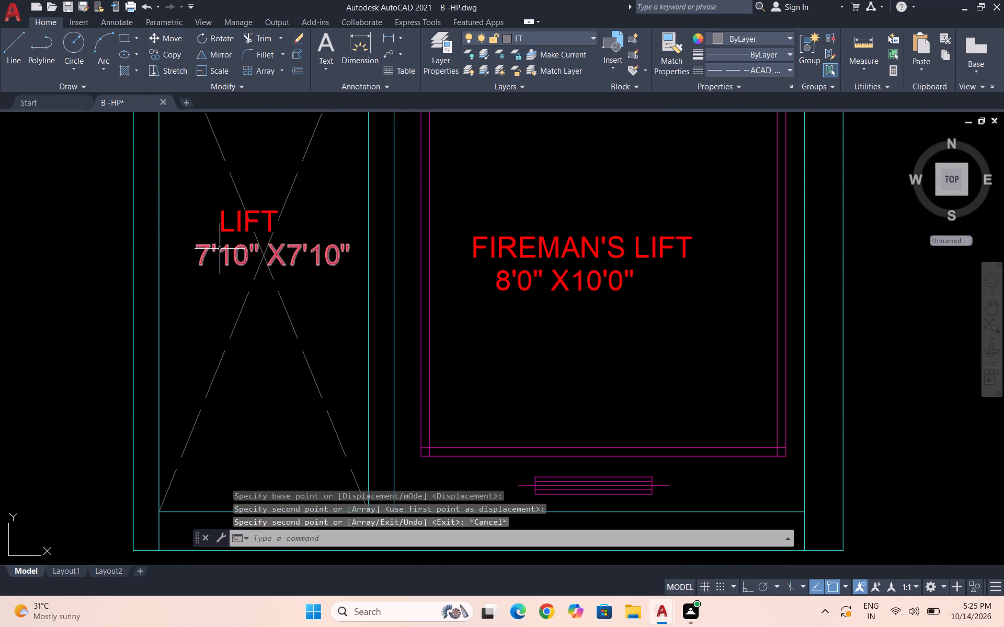
Change the size line of the copied LIFT label in the tall shaft to LOBBY.
{"action": "double_click", "coordinate": [220, 249]}
{"action": "type", "text": "LOBBY"}
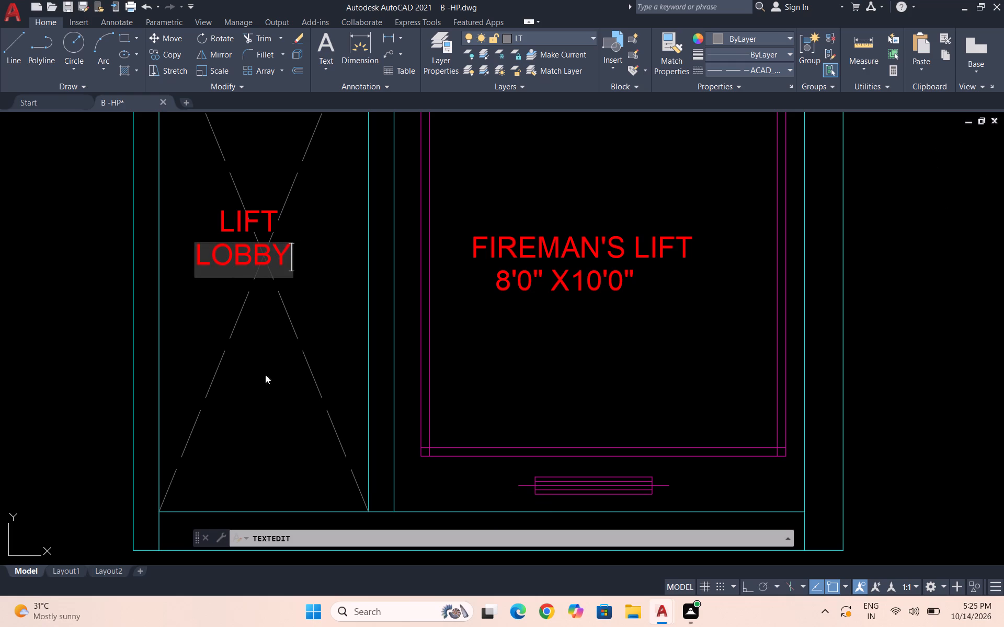
{"action": "left_click", "coordinate": [265, 390]}
{"action": "key", "text": "Escape"}
Indent the LOBBY line of the tall shaft's label with one leading space so it sits under LIFT.
{"action": "left_click", "coordinate": [250, 260]}
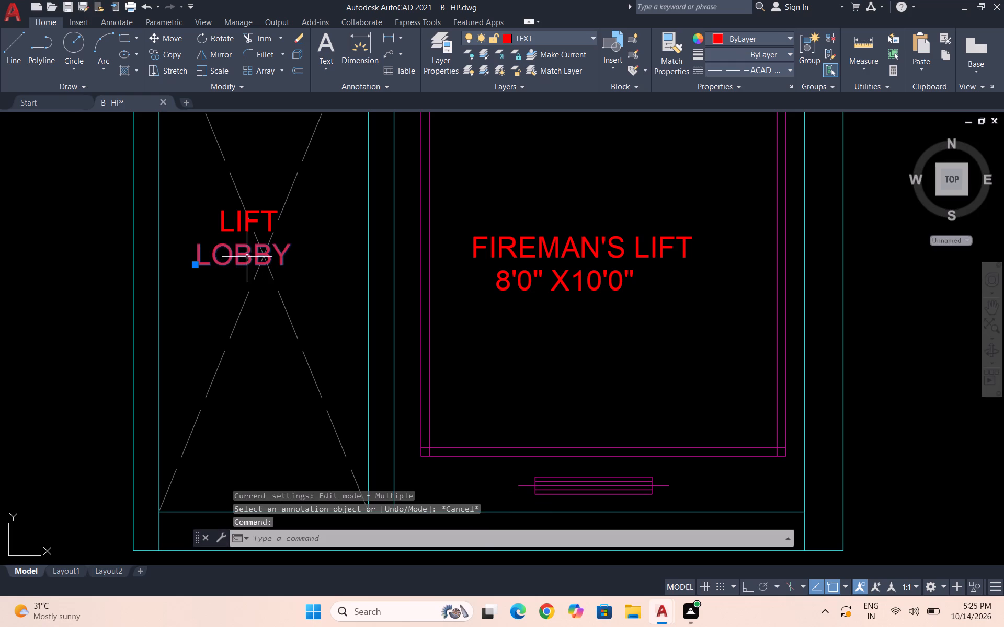
{"action": "double_click", "coordinate": [219, 250]}
{"action": "left_click", "coordinate": [196, 249]}
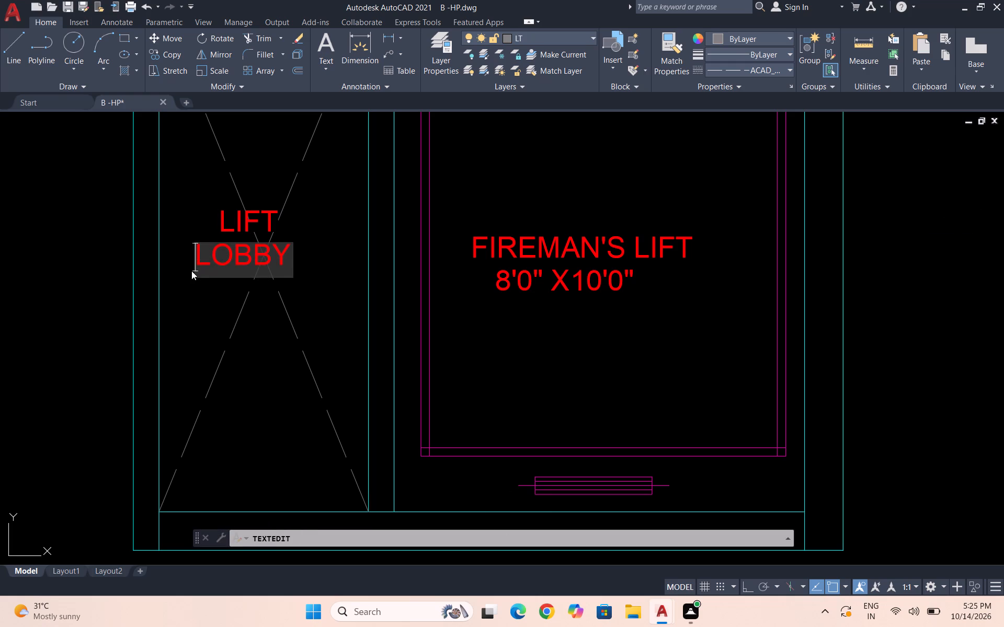
{"action": "key", "text": "space"}
{"action": "left_click", "coordinate": [270, 334]}
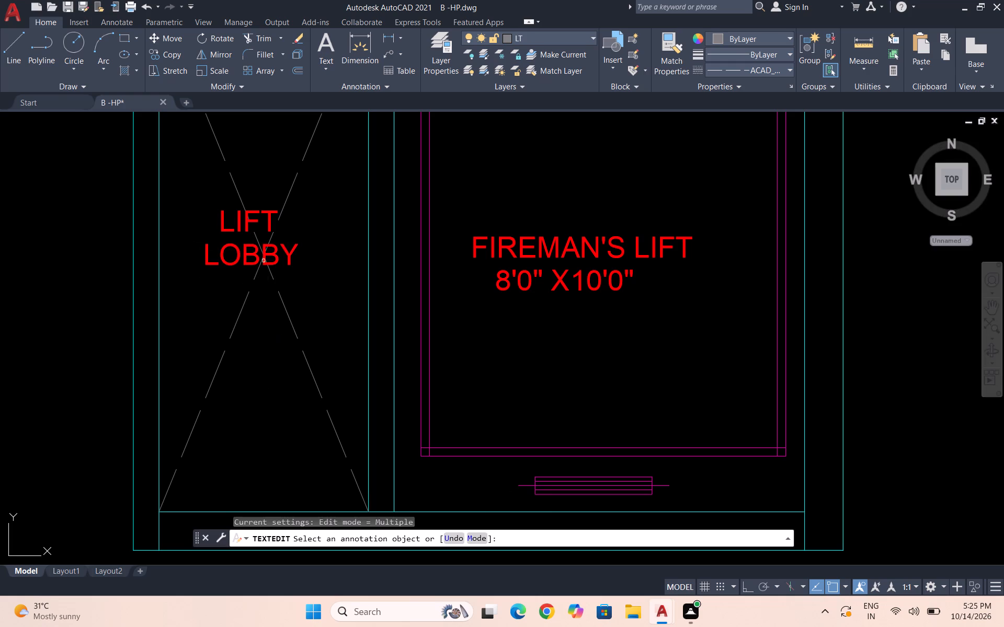
{"action": "scroll", "coordinate": [259, 239], "scroll_direction": "up", "scroll_amount": 1}
{"action": "key", "text": "Escape"}
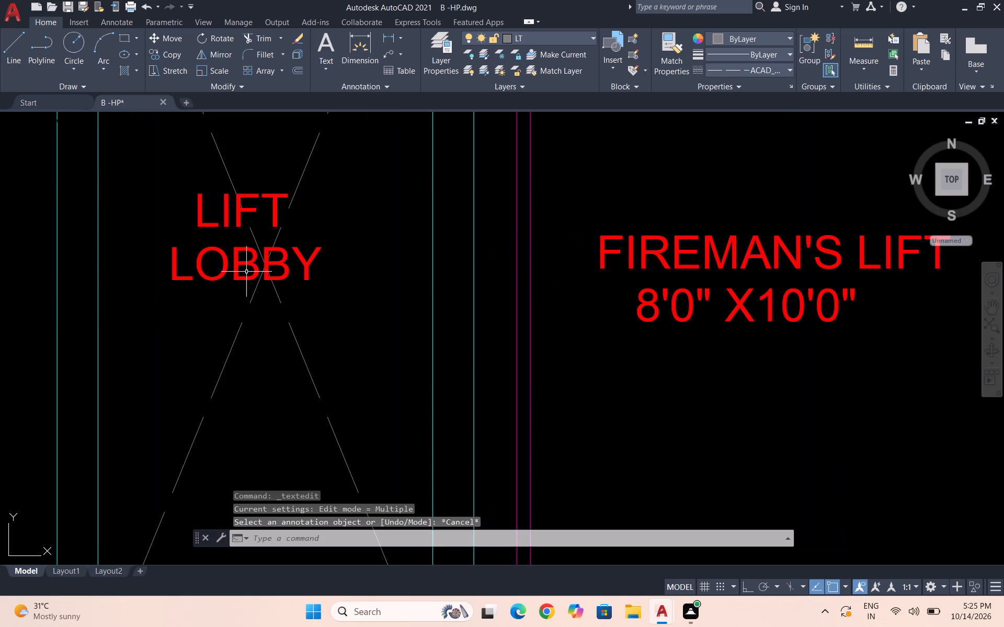
Copy the LOBBY text line directly below itself in the tall shaft as a third label line.
{"action": "left_click", "coordinate": [239, 263]}
{"action": "type", "text": "CO"}
{"action": "key", "text": "Return"}
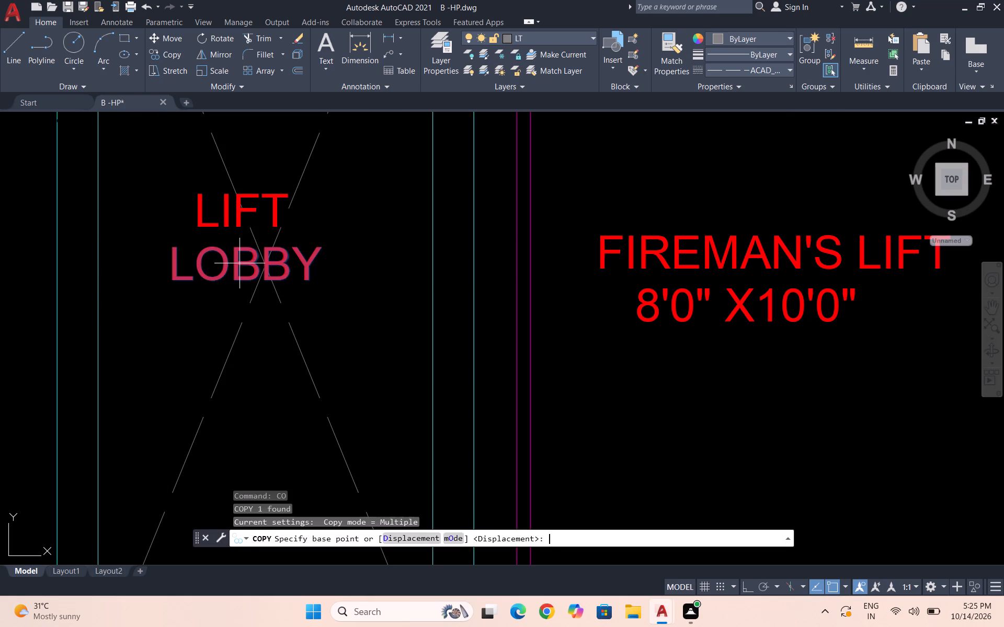
{"action": "left_click", "coordinate": [239, 263]}
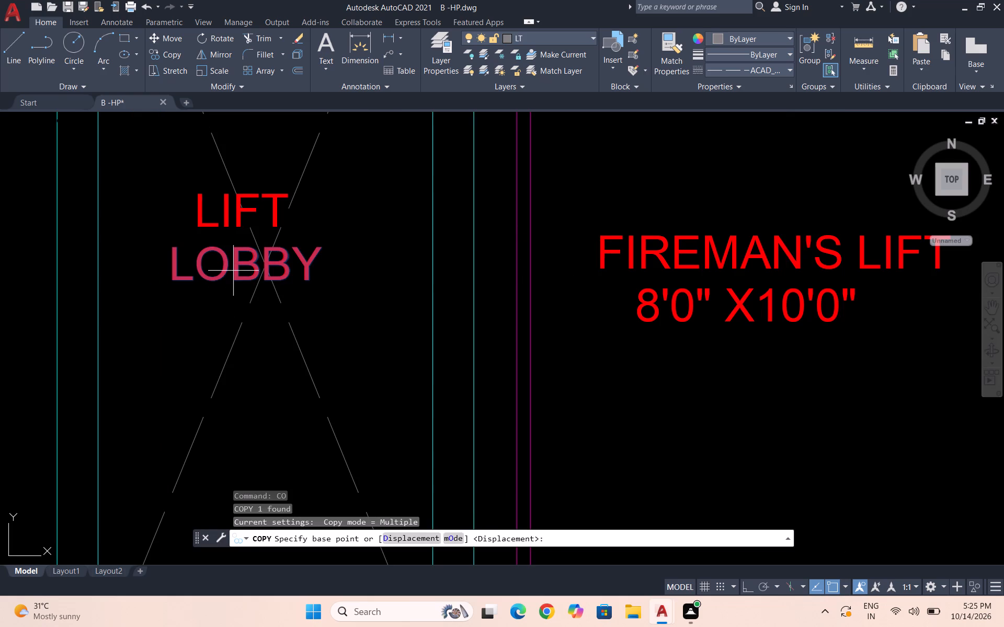
{"action": "left_click", "coordinate": [244, 265]}
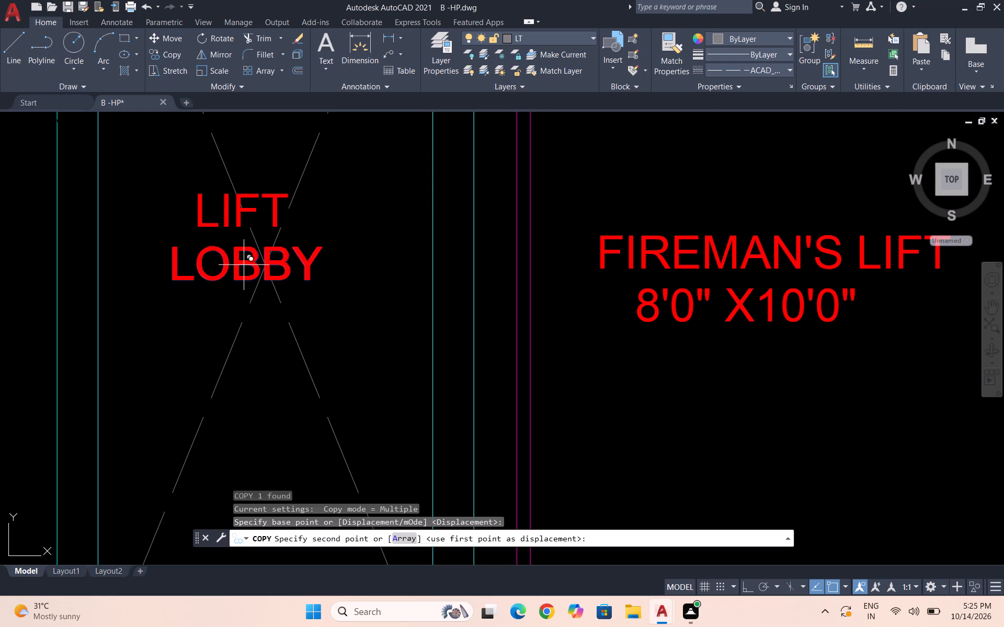
{"action": "left_click", "coordinate": [246, 315]}
{"action": "key", "text": "Escape"}
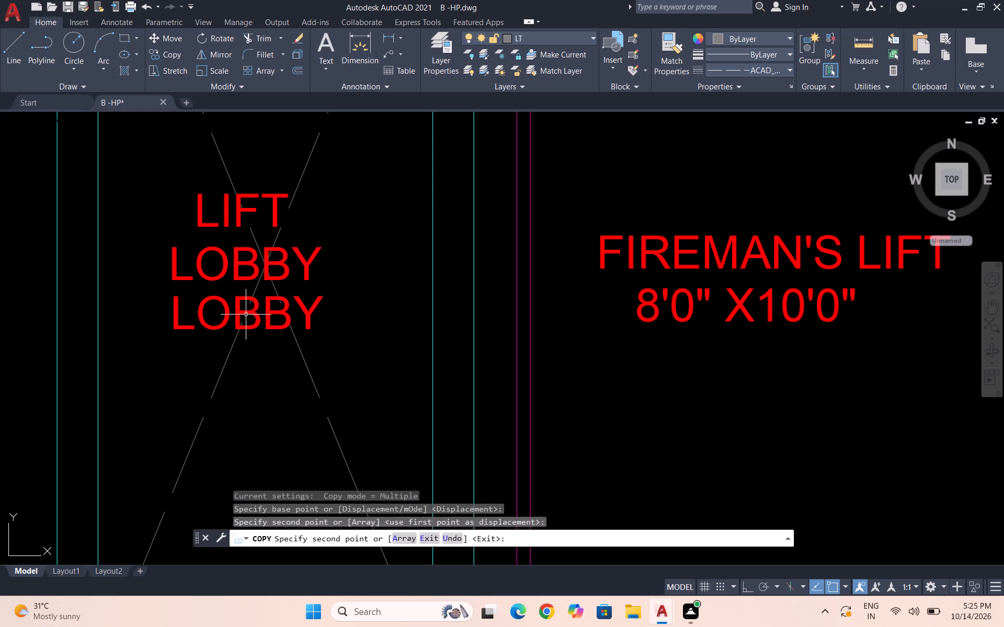
Change the copied third line of the tall shaft's label to PRESS.
{"action": "double_click", "coordinate": [239, 305]}
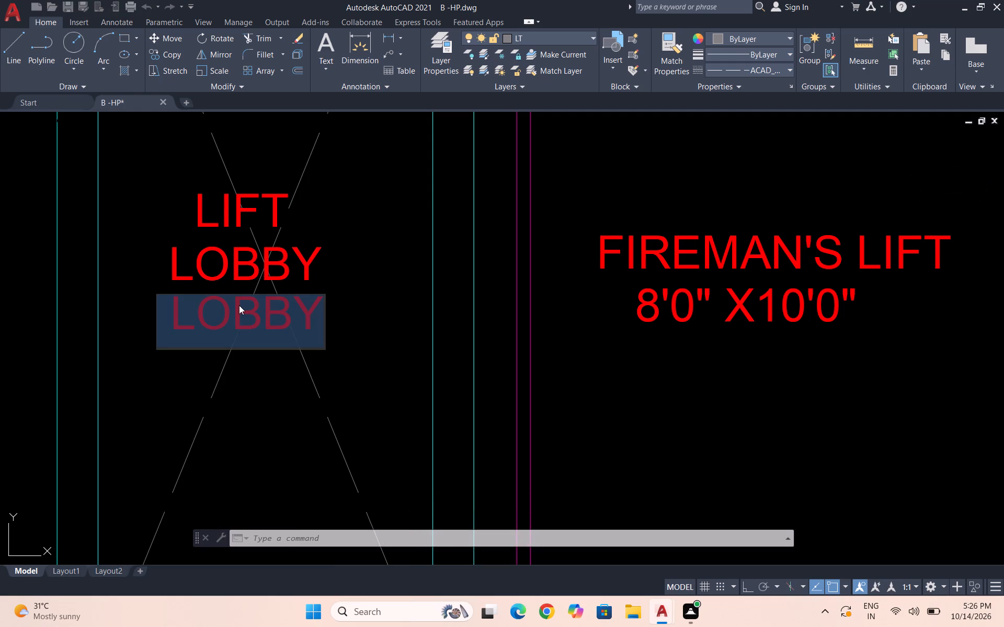
{"action": "type", "text": "PRESS"}
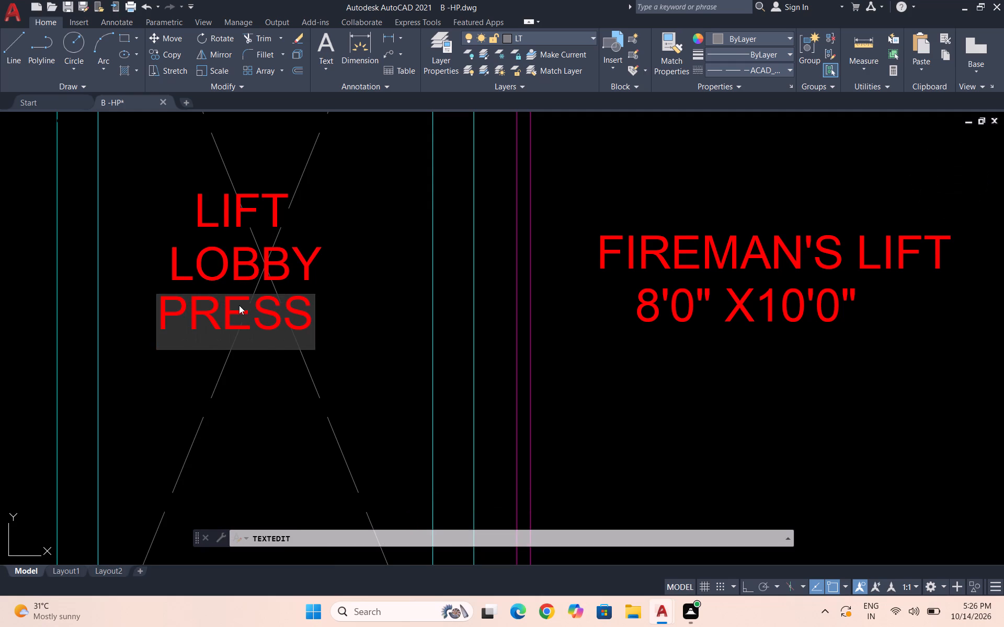
{"action": "left_click", "coordinate": [360, 335]}
{"action": "scroll", "coordinate": [351, 331], "scroll_direction": "down", "scroll_amount": 2}
{"action": "key", "text": "Escape"}
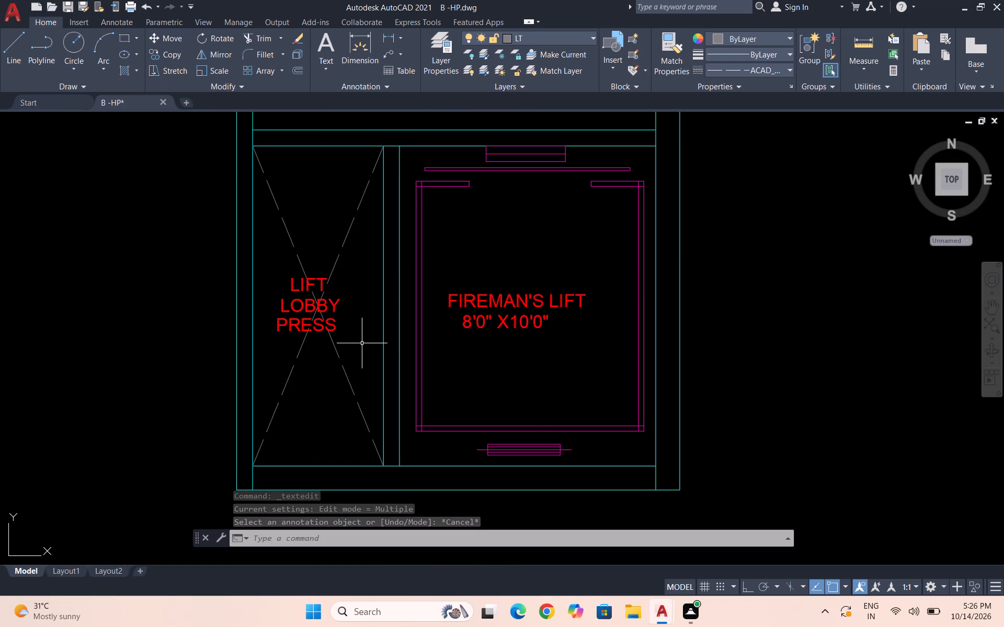
Copy the two-line LOBBY label from above the stair-side ventilation cutout into the room between the staircase and the fireman's lift.
{"action": "scroll", "coordinate": [358, 349], "scroll_direction": "down", "scroll_amount": 4}
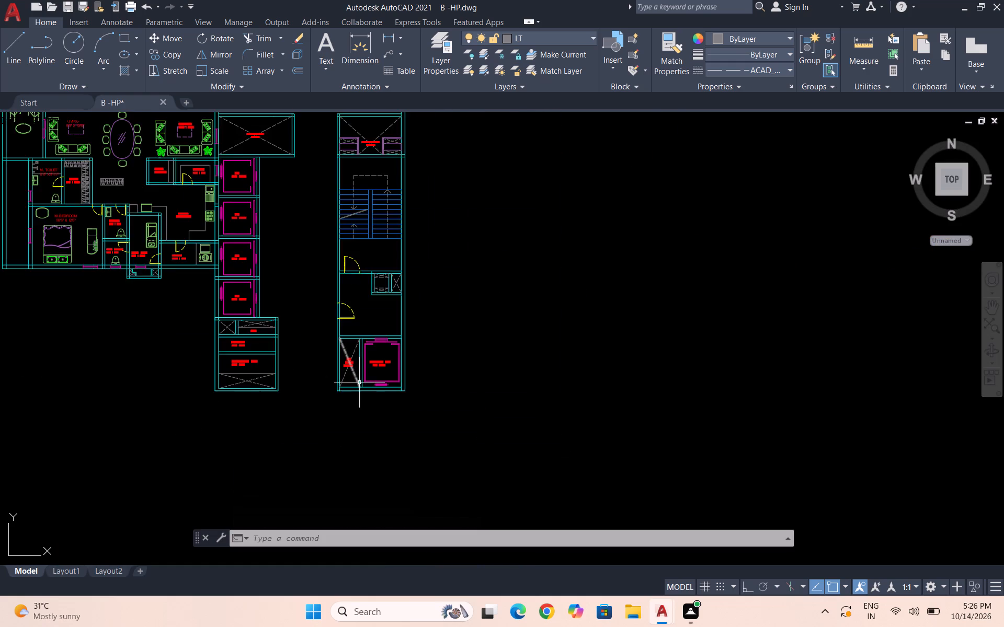
{"action": "scroll", "coordinate": [359, 382], "scroll_direction": "down", "scroll_amount": 2}
{"action": "scroll", "coordinate": [354, 272], "scroll_direction": "up", "scroll_amount": 5}
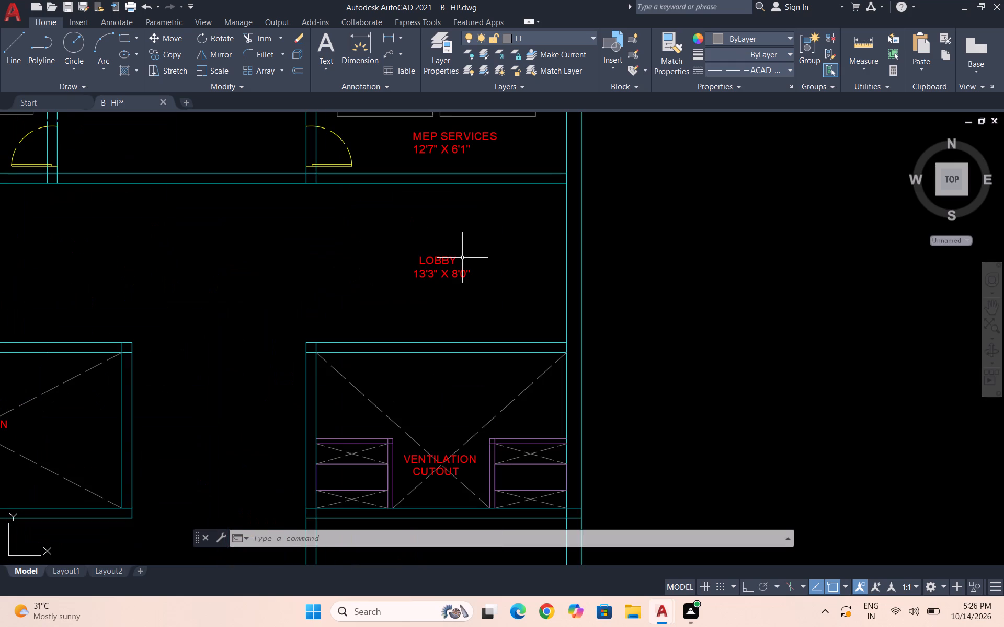
{"action": "scroll", "coordinate": [460, 271], "scroll_direction": "up", "scroll_amount": 1}
{"action": "left_click_drag", "start_coordinate": [477, 299], "coordinate": [473, 286]}
{"action": "left_click", "coordinate": [391, 230]}
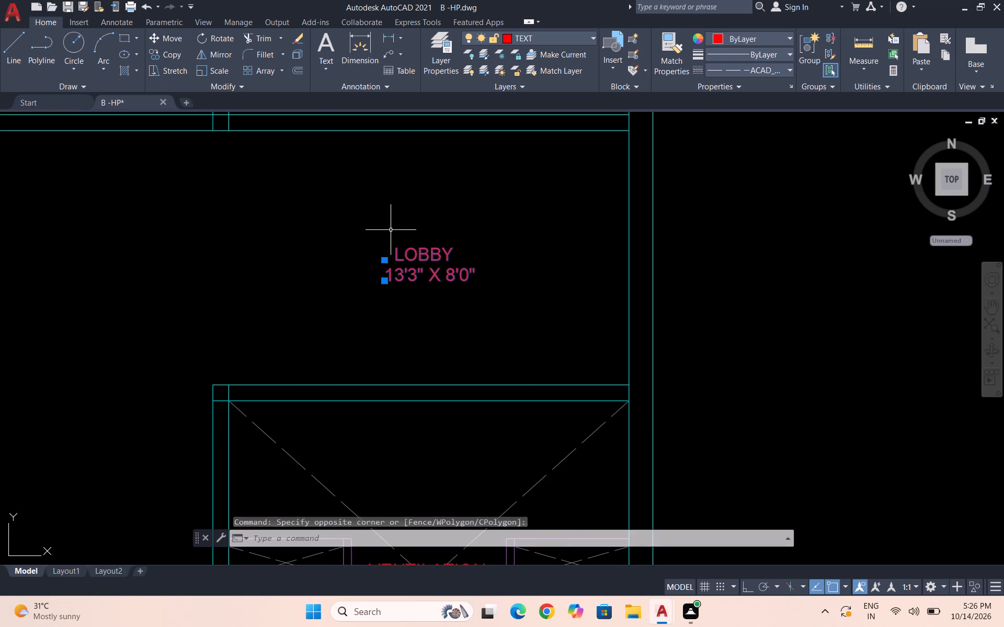
{"action": "type", "text": "CO\\"}
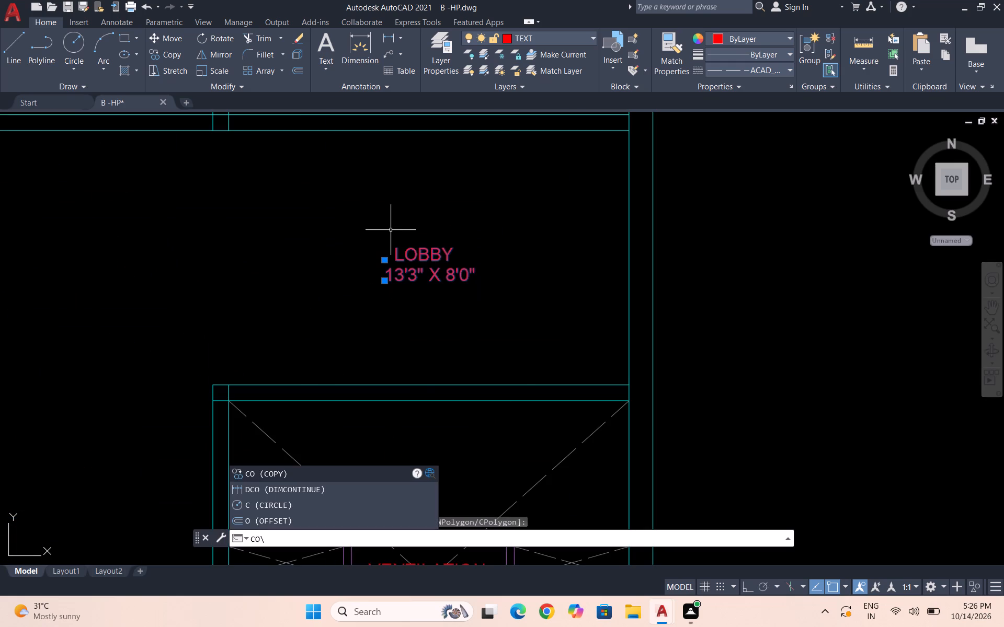
{"action": "key", "text": "BackSpace"}
{"action": "key", "text": "Return"}
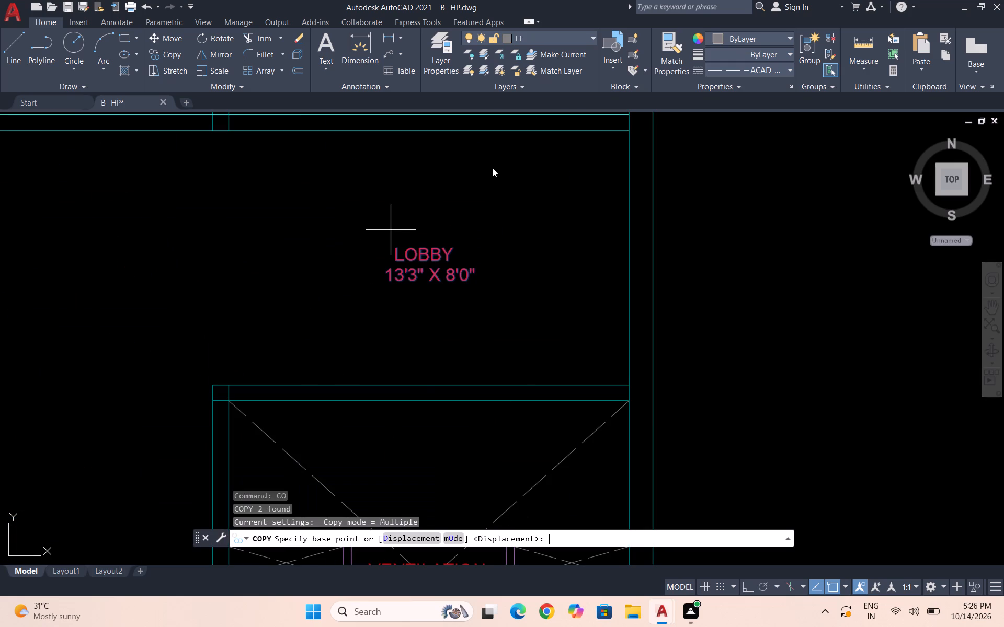
{"action": "left_click", "coordinate": [434, 261]}
{"action": "scroll", "coordinate": [423, 229], "scroll_direction": "down", "scroll_amount": 3}
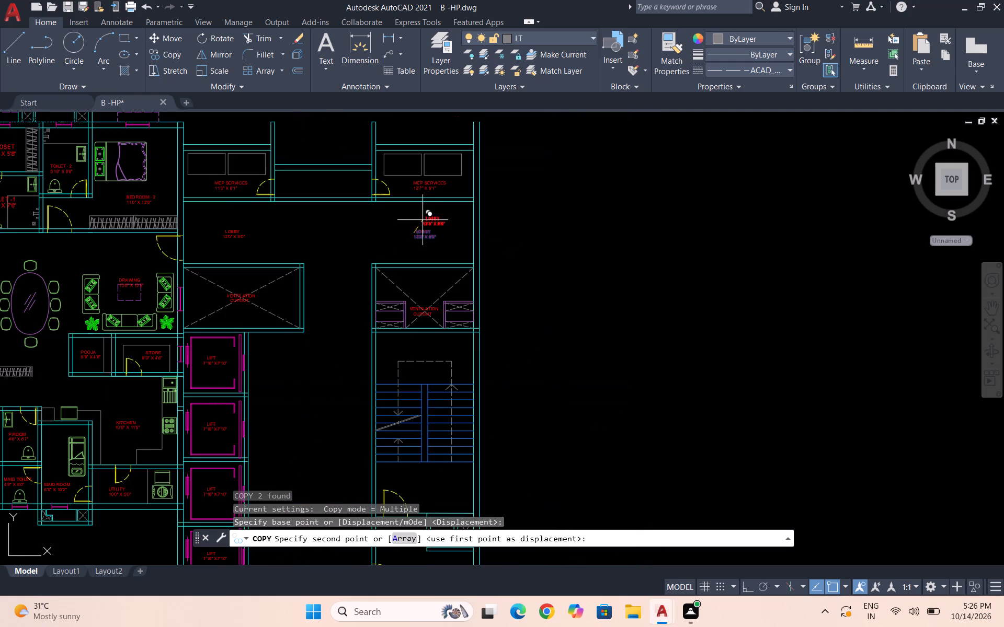
{"action": "scroll", "coordinate": [425, 270], "scroll_direction": "down", "scroll_amount": 1}
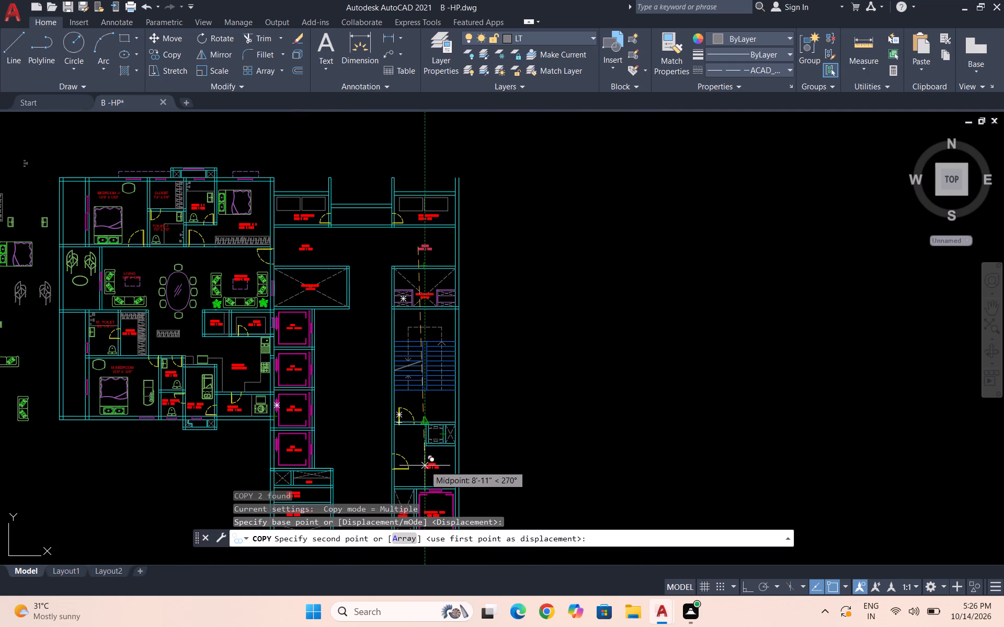
{"action": "scroll", "coordinate": [433, 460], "scroll_direction": "up", "scroll_amount": 3}
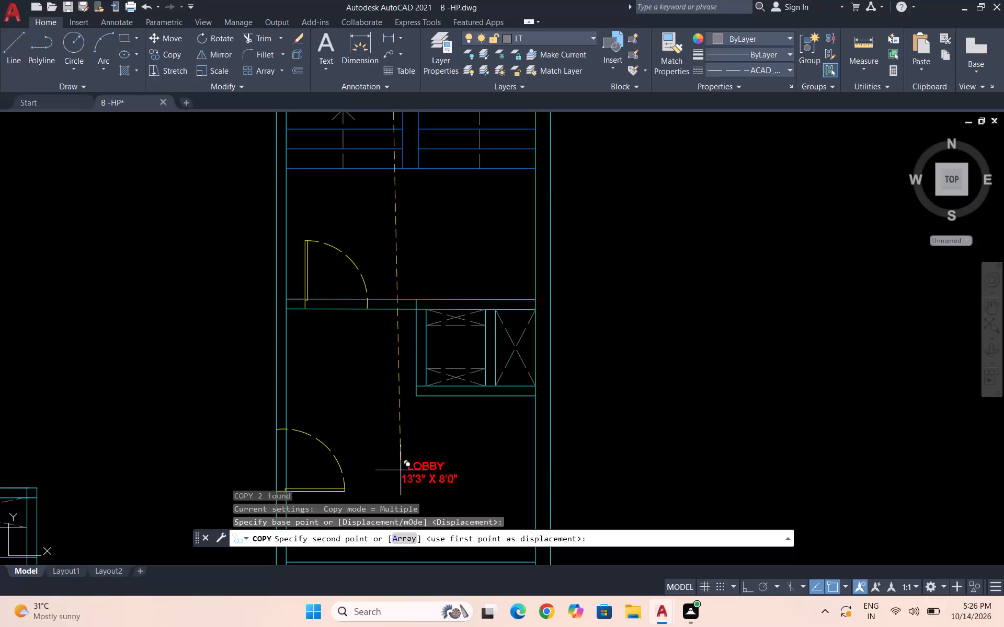
{"action": "left_click", "coordinate": [428, 457]}
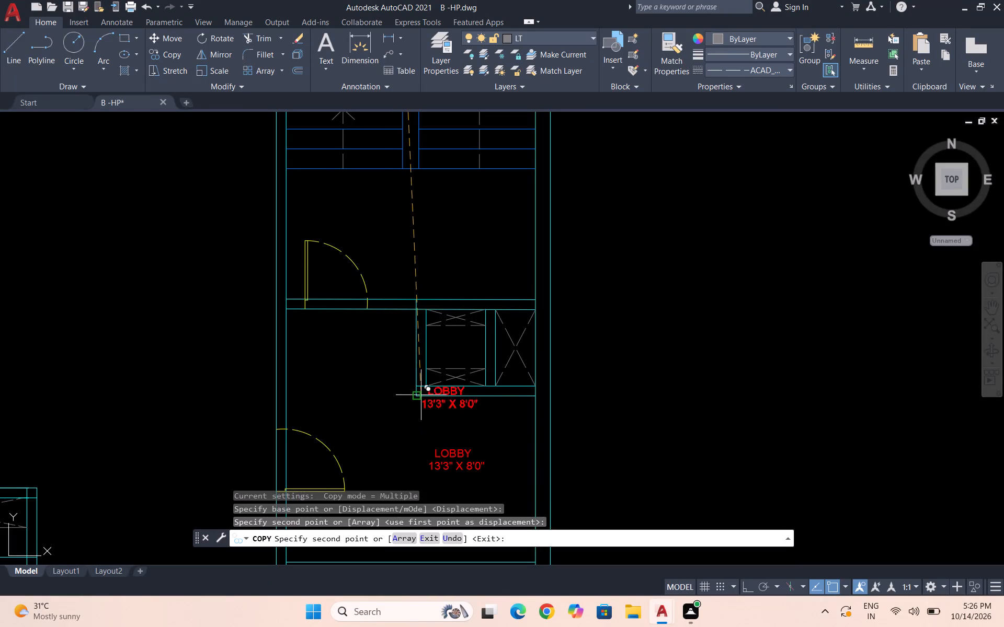
{"action": "key", "text": "Escape"}
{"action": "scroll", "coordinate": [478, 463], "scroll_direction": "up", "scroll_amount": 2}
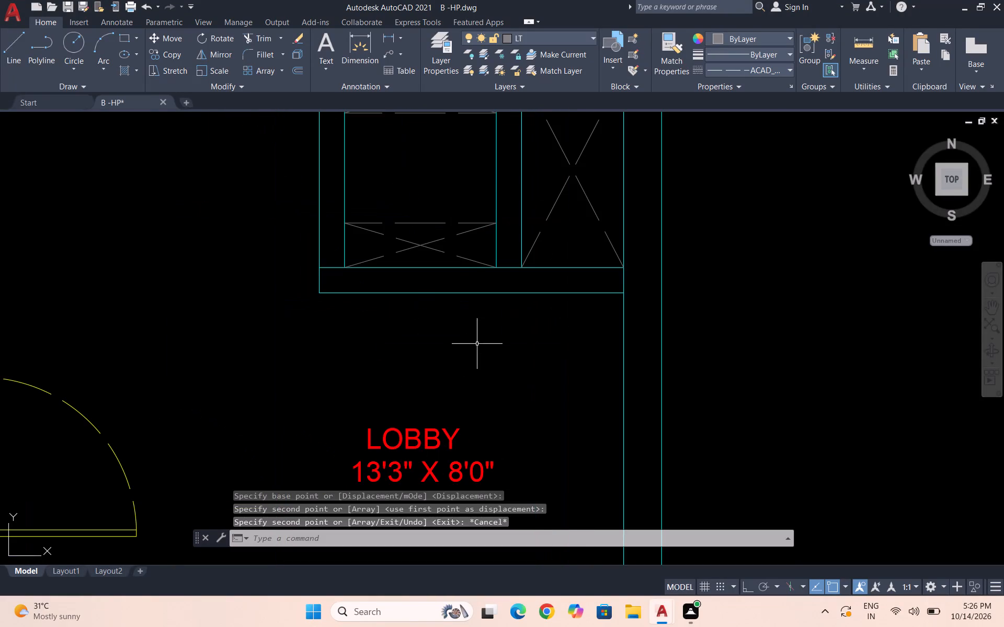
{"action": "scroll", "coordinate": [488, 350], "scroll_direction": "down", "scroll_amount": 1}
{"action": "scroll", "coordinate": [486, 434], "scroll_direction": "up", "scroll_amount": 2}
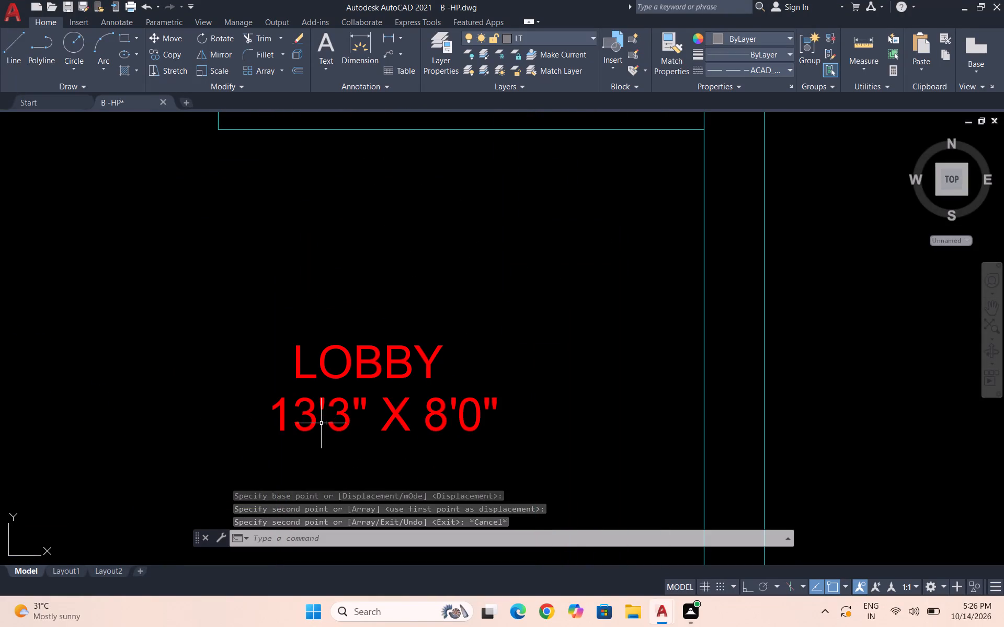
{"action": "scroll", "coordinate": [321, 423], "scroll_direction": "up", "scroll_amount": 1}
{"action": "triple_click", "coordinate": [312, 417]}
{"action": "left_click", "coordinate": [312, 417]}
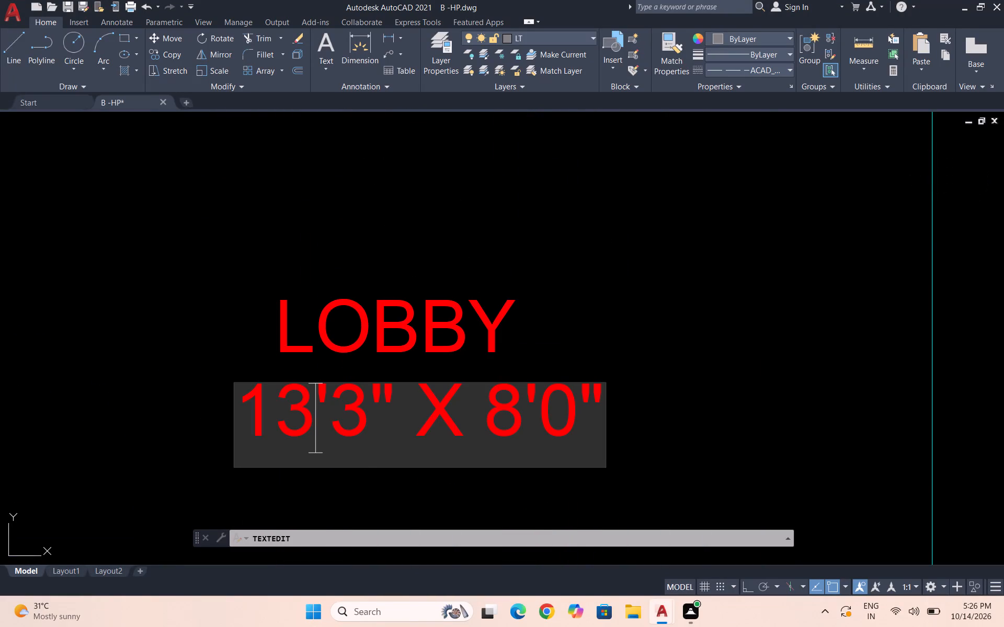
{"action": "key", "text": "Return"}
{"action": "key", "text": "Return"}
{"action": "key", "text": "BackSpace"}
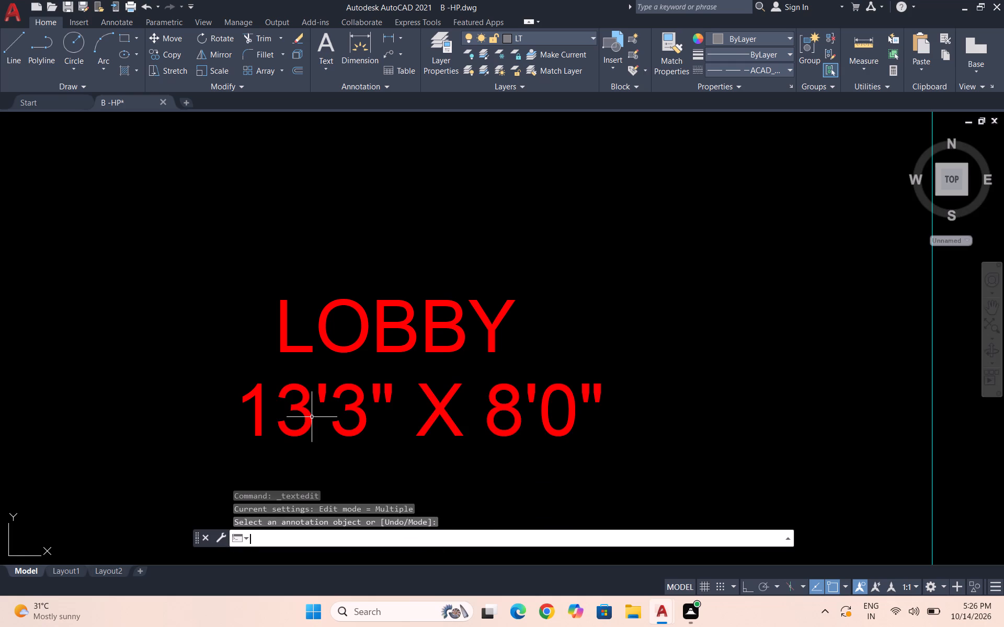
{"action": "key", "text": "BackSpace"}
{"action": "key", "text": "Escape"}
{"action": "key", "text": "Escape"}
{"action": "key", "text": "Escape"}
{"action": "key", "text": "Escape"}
Set the size line of the copied LOBBY label to 11'10" X 10'0".
{"action": "double_click", "coordinate": [313, 417]}
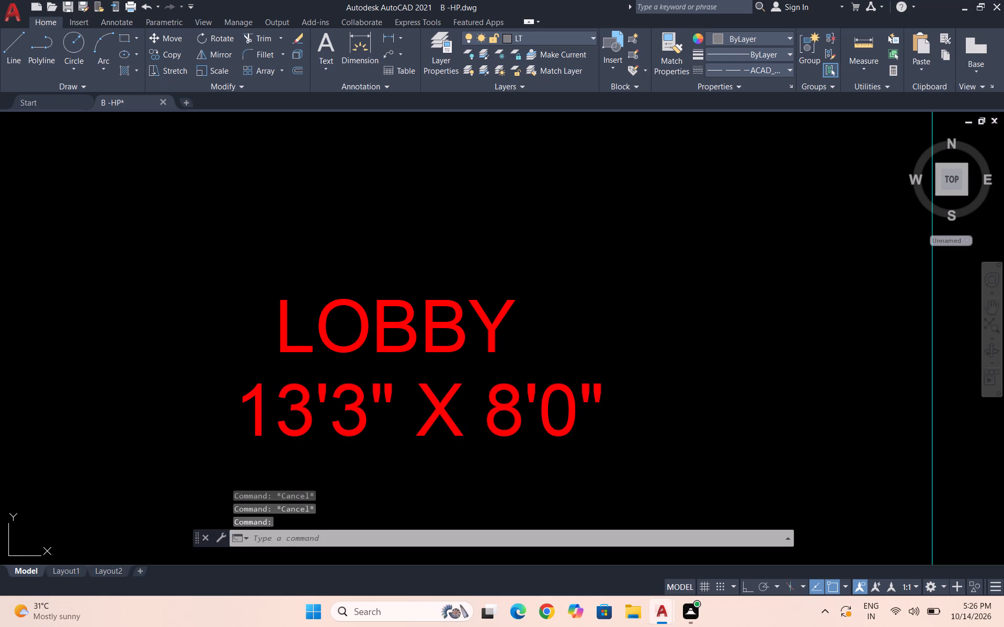
{"action": "left_click", "coordinate": [321, 411]}
{"action": "key", "text": "BackSpace"}
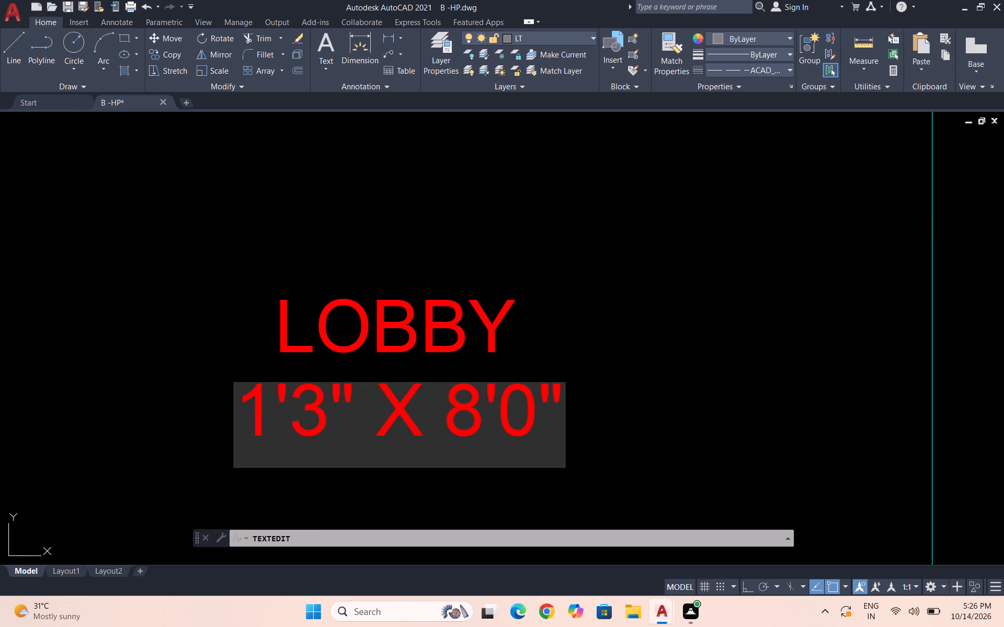
{"action": "key", "text": "1"}
{"action": "left_click", "coordinate": [363, 408]}
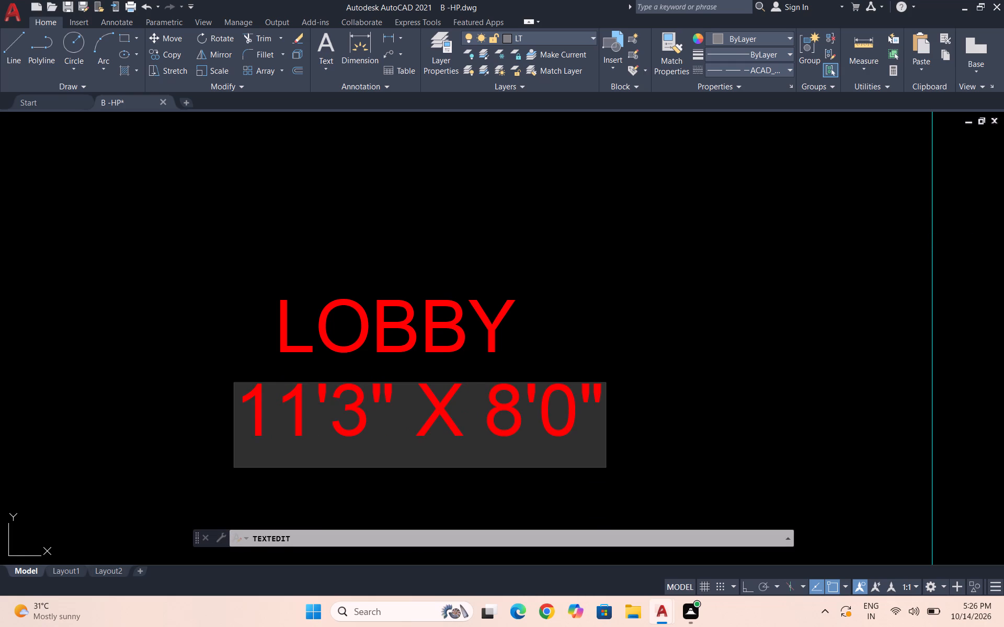
{"action": "key", "text": "BackSpace"}
{"action": "type", "text": "10"}
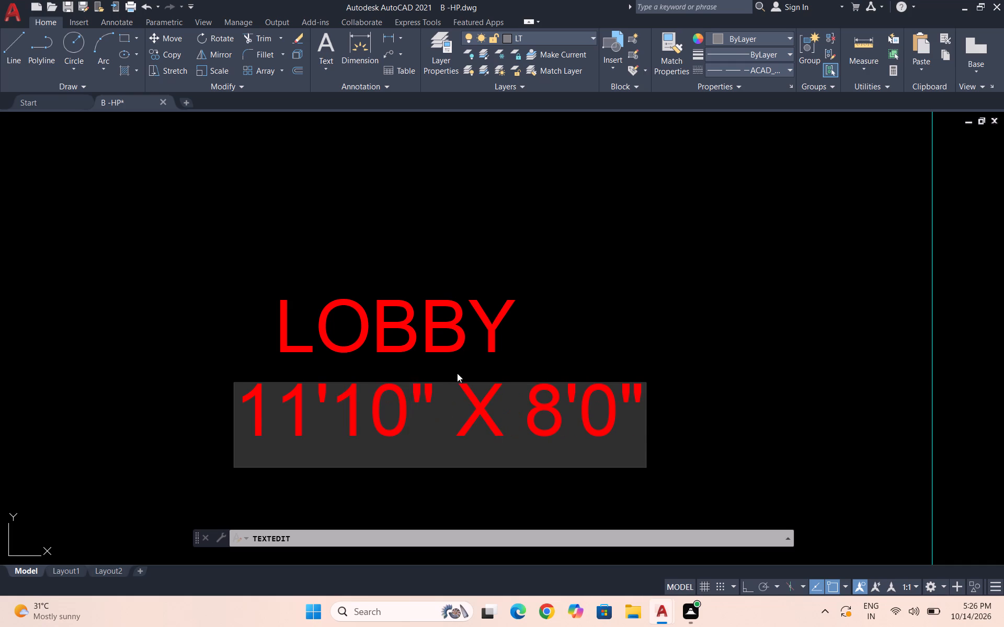
{"action": "left_click", "coordinate": [572, 409]}
{"action": "key", "text": "BackSpace"}
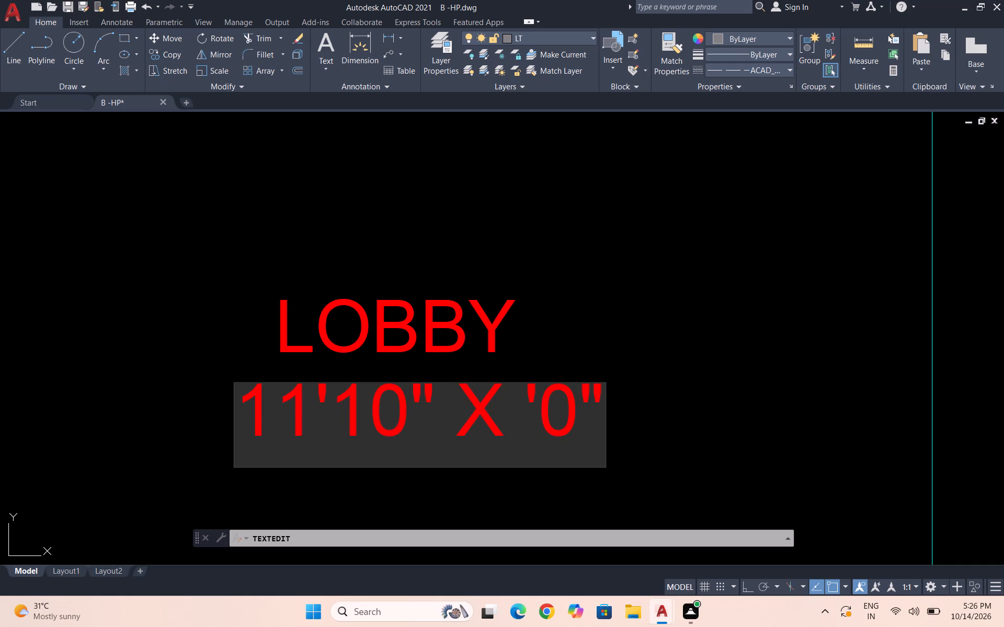
{"action": "type", "text": "10"}
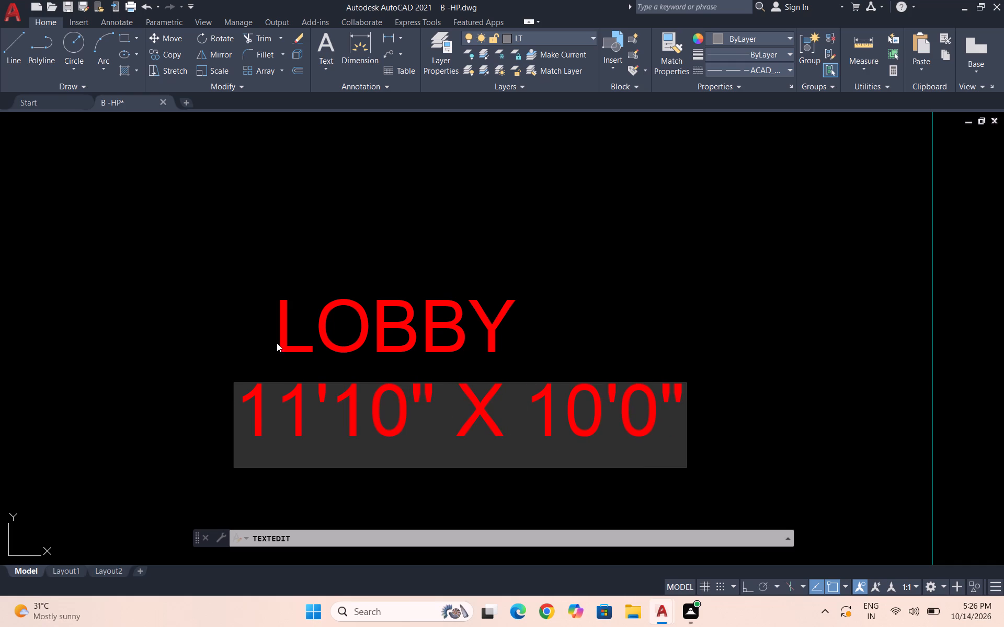
{"action": "left_click", "coordinate": [396, 512]}
{"action": "key", "text": "Escape"}
Scale up both lines of the 11'10" X 10'0" LOBBY label slightly from a base point at the text.
{"action": "scroll", "coordinate": [391, 480], "scroll_direction": "down", "scroll_amount": 5}
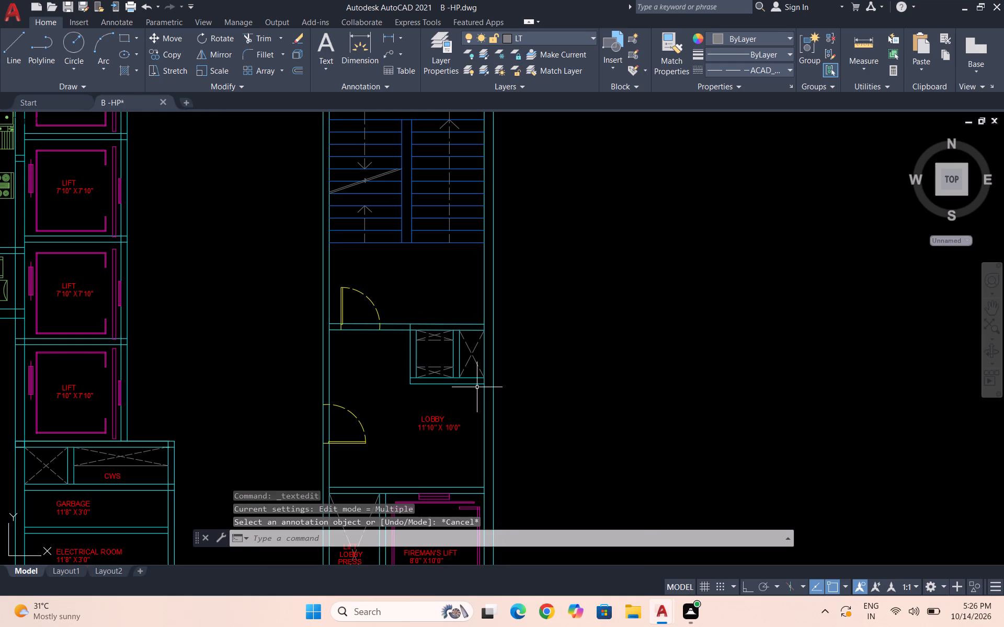
{"action": "scroll", "coordinate": [435, 435], "scroll_direction": "up", "scroll_amount": 1}
{"action": "left_click", "coordinate": [469, 439]}
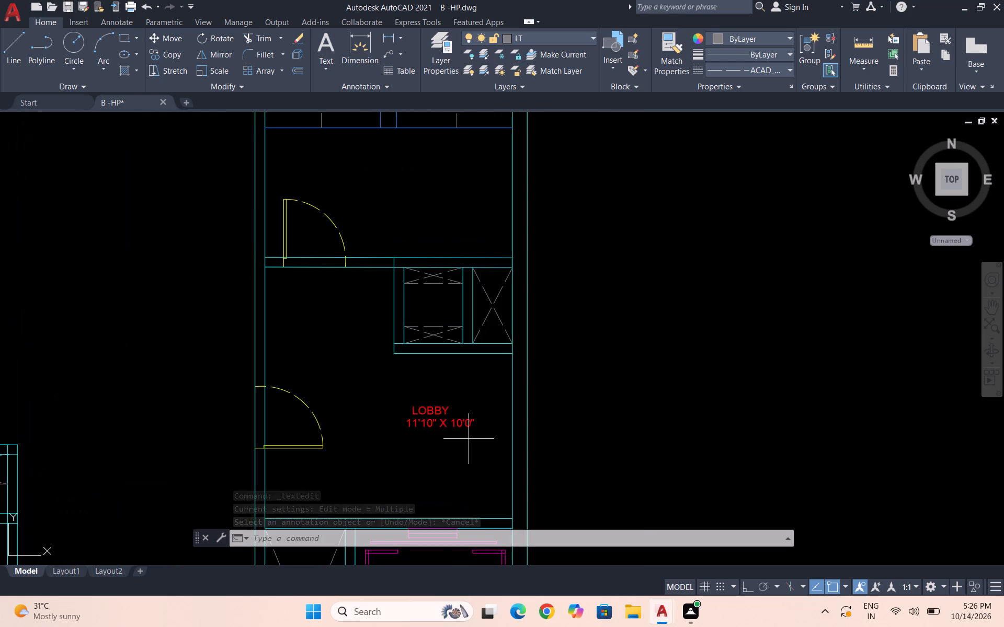
{"action": "left_click", "coordinate": [409, 397]}
{"action": "type", "text": "SC\\"}
{"action": "key", "text": "Return"}
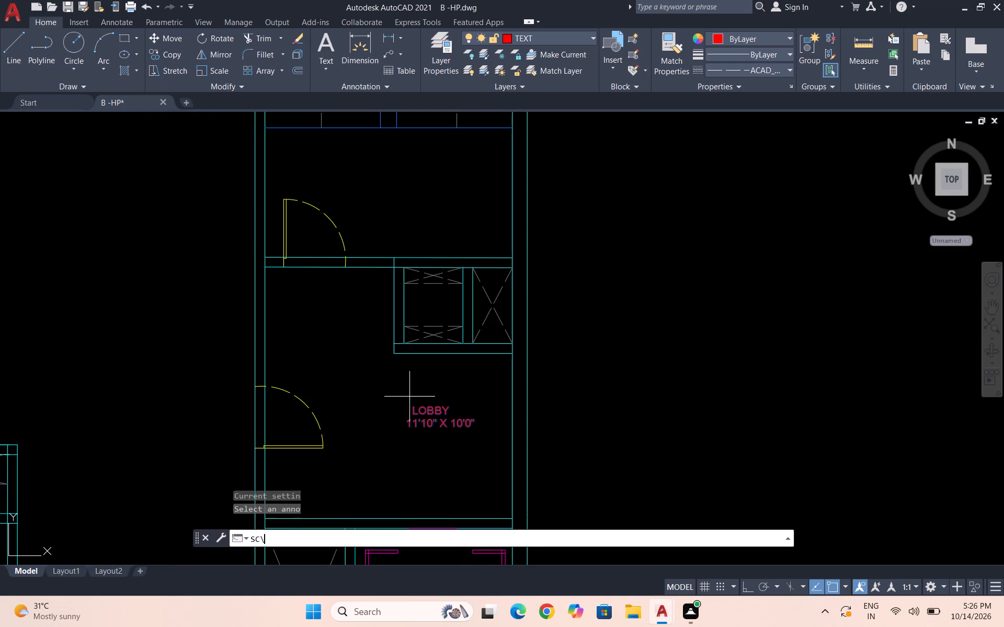
{"action": "left_click", "coordinate": [430, 424]}
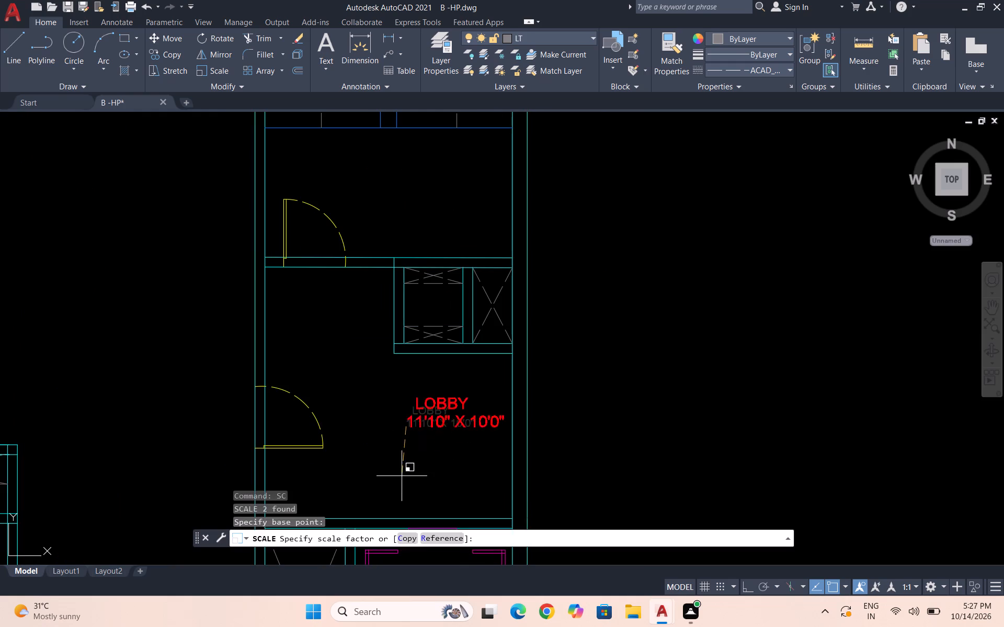
{"action": "left_click", "coordinate": [406, 465]}
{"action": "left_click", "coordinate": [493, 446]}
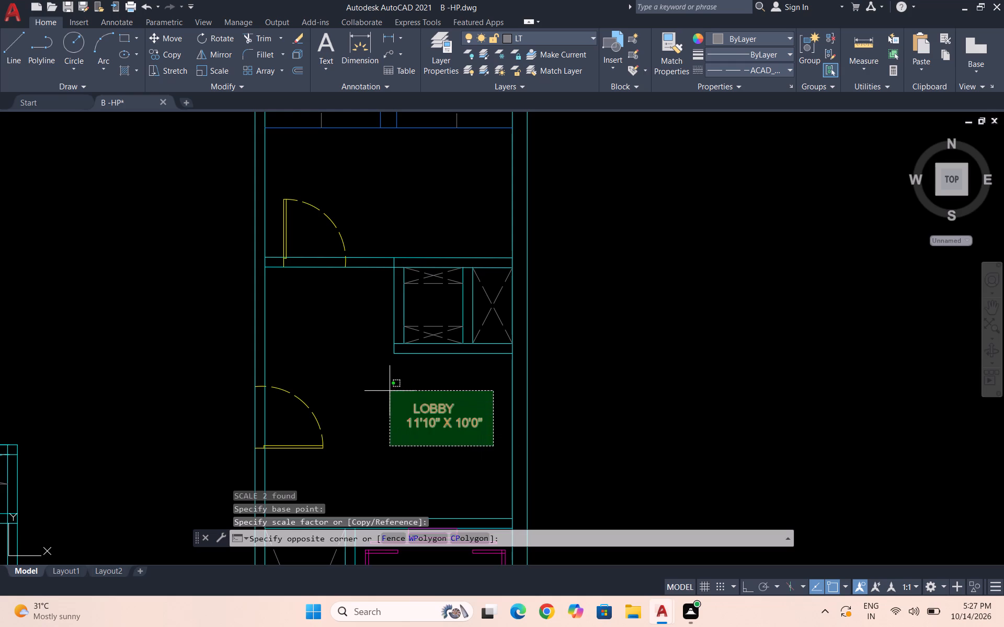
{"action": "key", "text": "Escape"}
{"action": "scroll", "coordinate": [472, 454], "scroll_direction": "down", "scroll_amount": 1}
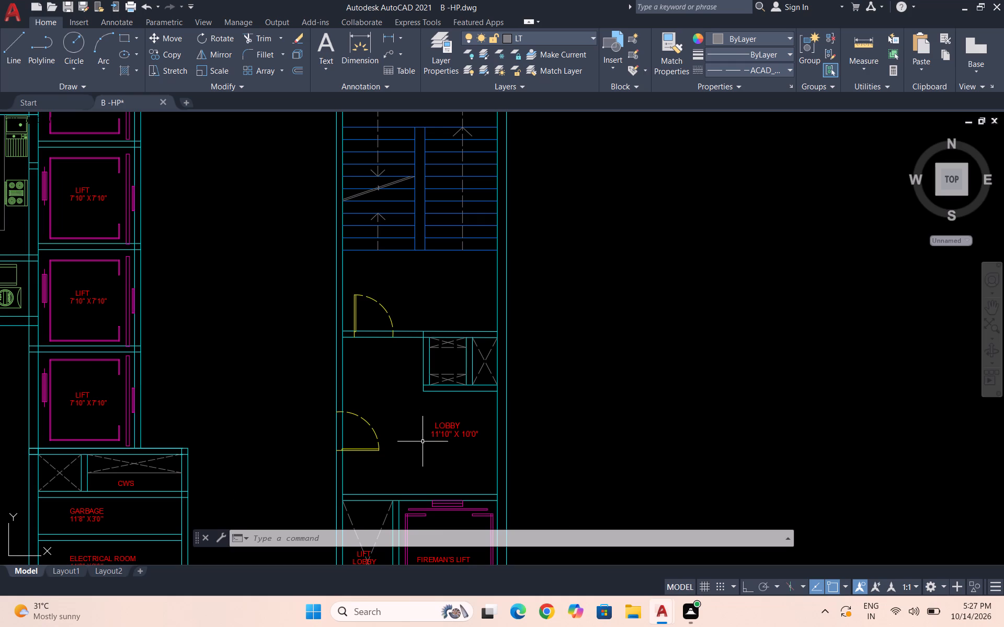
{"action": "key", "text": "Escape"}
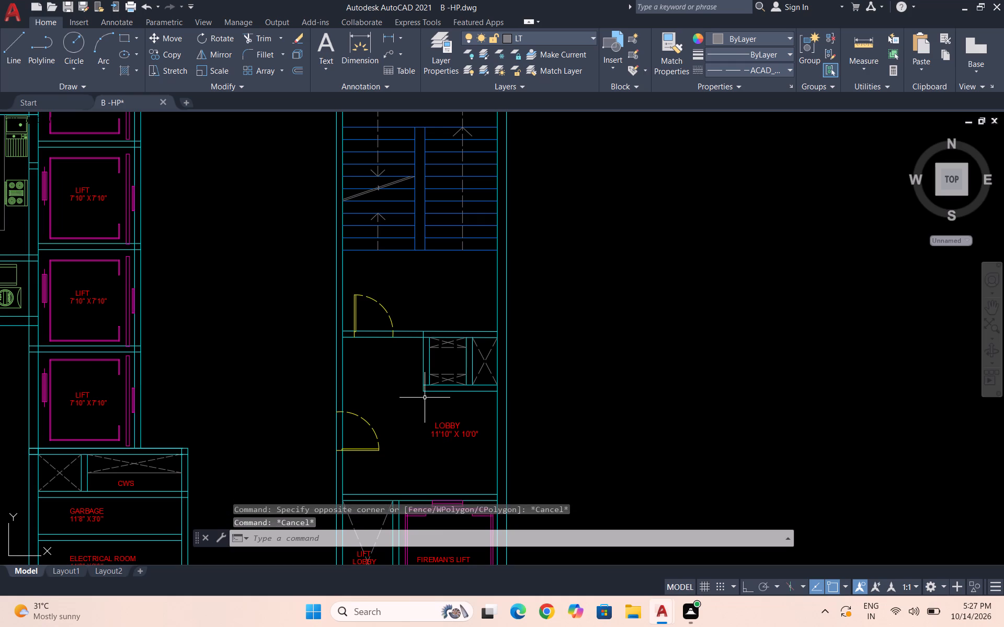
Copy the CWS label from above the garbage room into the narrow crossed shaft above the 11'10" X 10'0" LOBBY label.
{"action": "scroll", "coordinate": [443, 360], "scroll_direction": "down", "scroll_amount": 1}
{"action": "scroll", "coordinate": [222, 447], "scroll_direction": "up", "scroll_amount": 3}
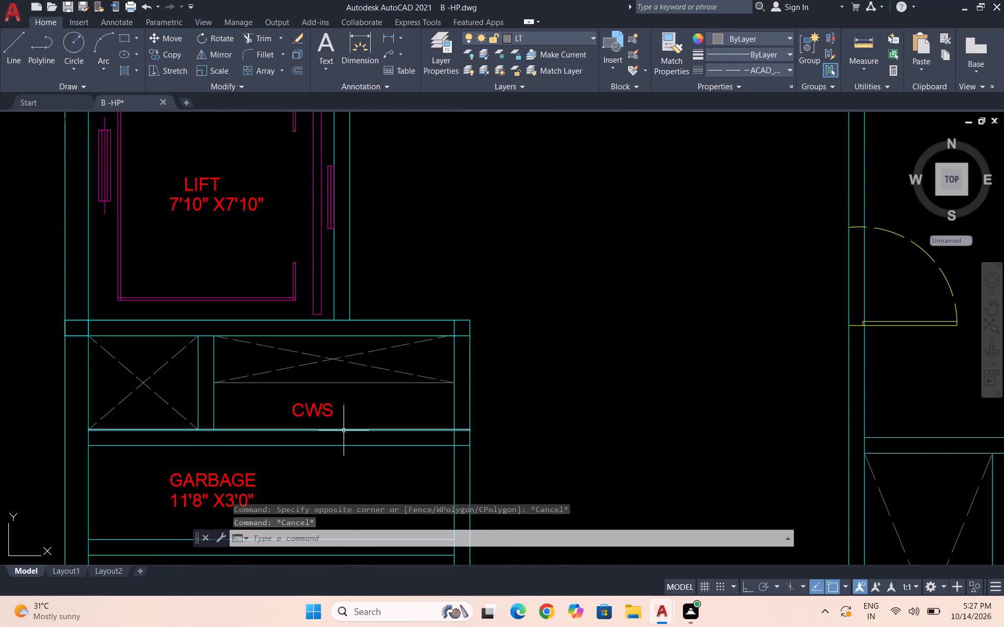
{"action": "left_click", "coordinate": [332, 420]}
{"action": "left_click", "coordinate": [301, 404]}
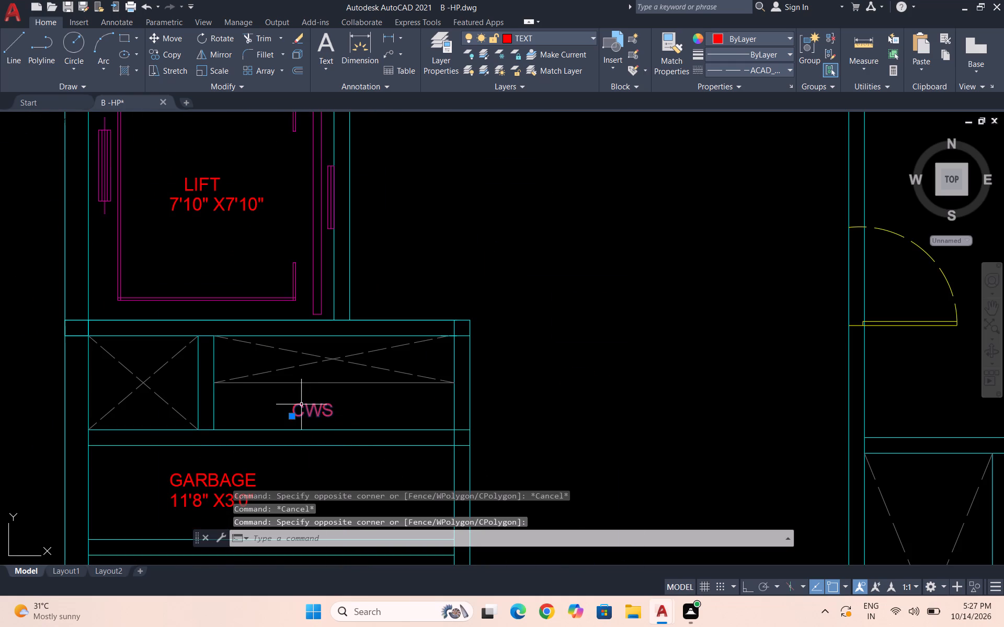
{"action": "type", "text": "CO"}
{"action": "key", "text": "Return"}
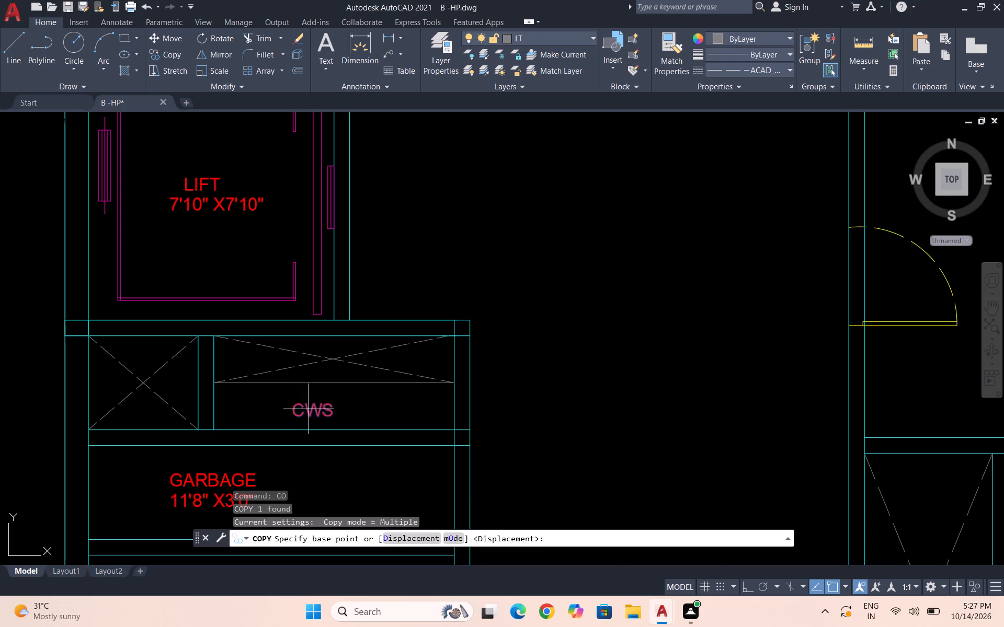
{"action": "left_click", "coordinate": [312, 410]}
{"action": "scroll", "coordinate": [234, 412], "scroll_direction": "down", "scroll_amount": 2}
{"action": "scroll", "coordinate": [618, 294], "scroll_direction": "up", "scroll_amount": 2}
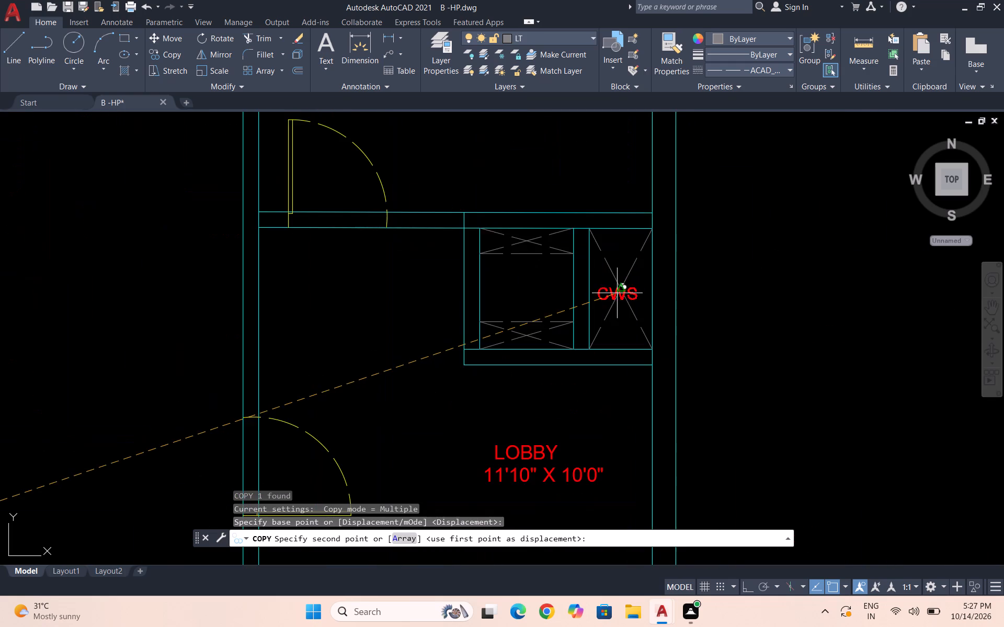
{"action": "scroll", "coordinate": [631, 281], "scroll_direction": "up", "scroll_amount": 3}
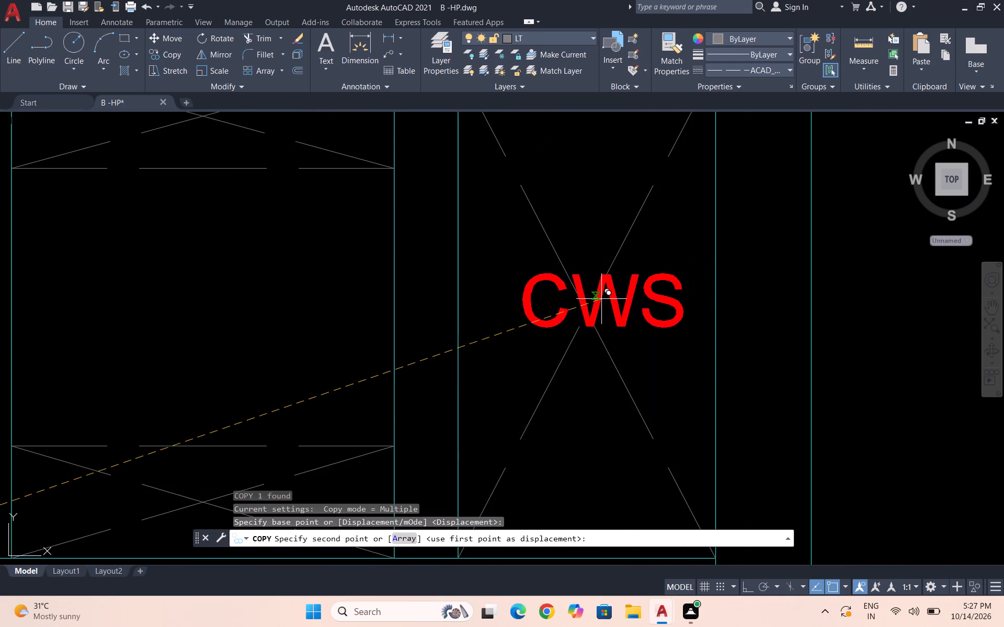
{"action": "left_click", "coordinate": [587, 304]}
{"action": "key", "text": "Escape"}
Change the copied CWS label in the narrow crossed shaft to FHC.
{"action": "double_click", "coordinate": [550, 316]}
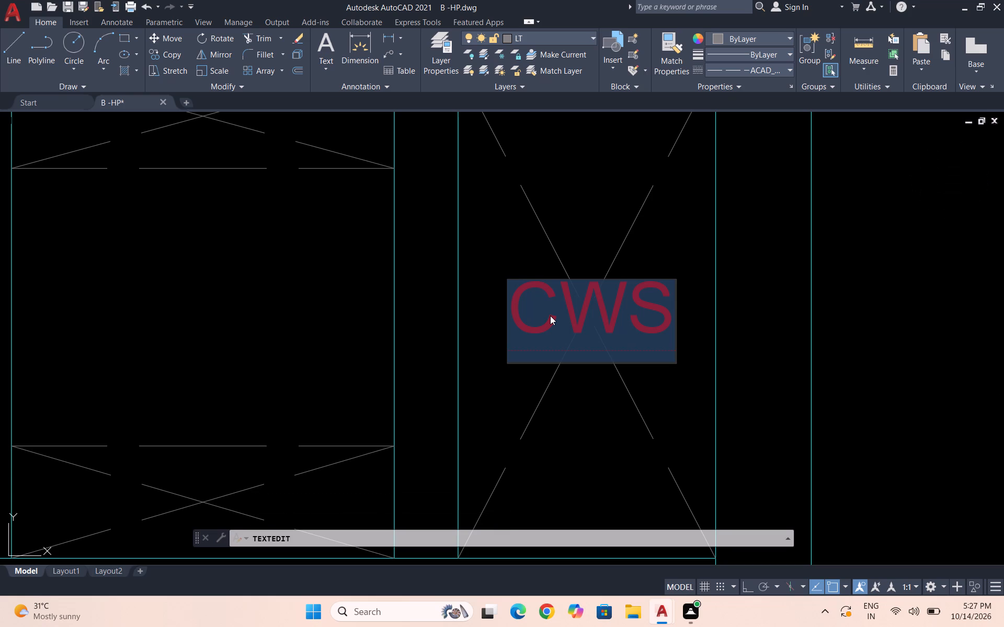
{"action": "type", "text": "FHC"}
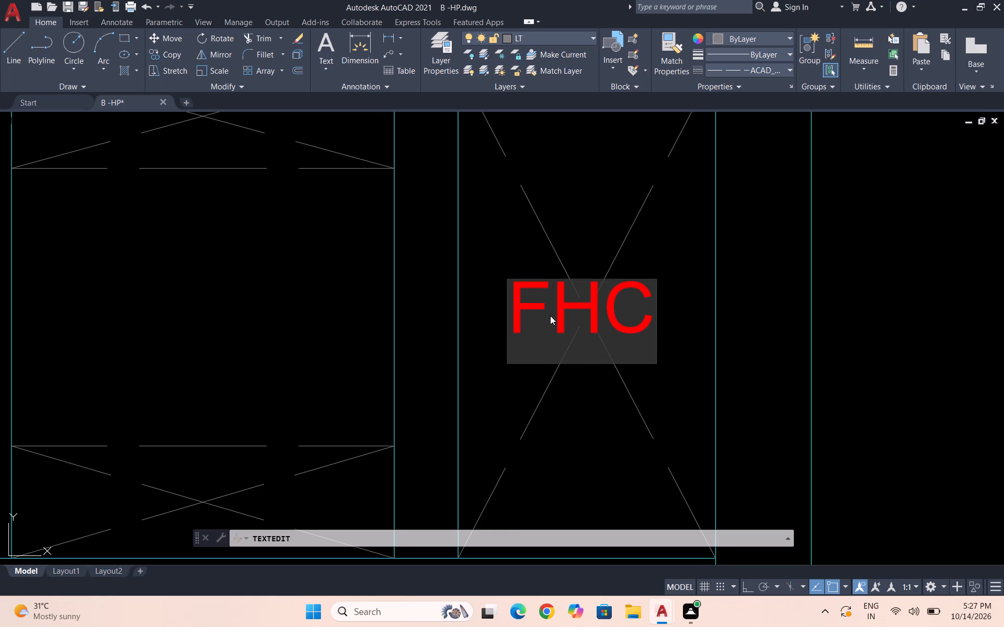
{"action": "left_click", "coordinate": [594, 393]}
{"action": "key", "text": "Escape"}
Copy the FHC label to just below the staircase flight nearest the outer wall, at the end of its direction line.
{"action": "scroll", "coordinate": [579, 354], "scroll_direction": "down", "scroll_amount": 3}
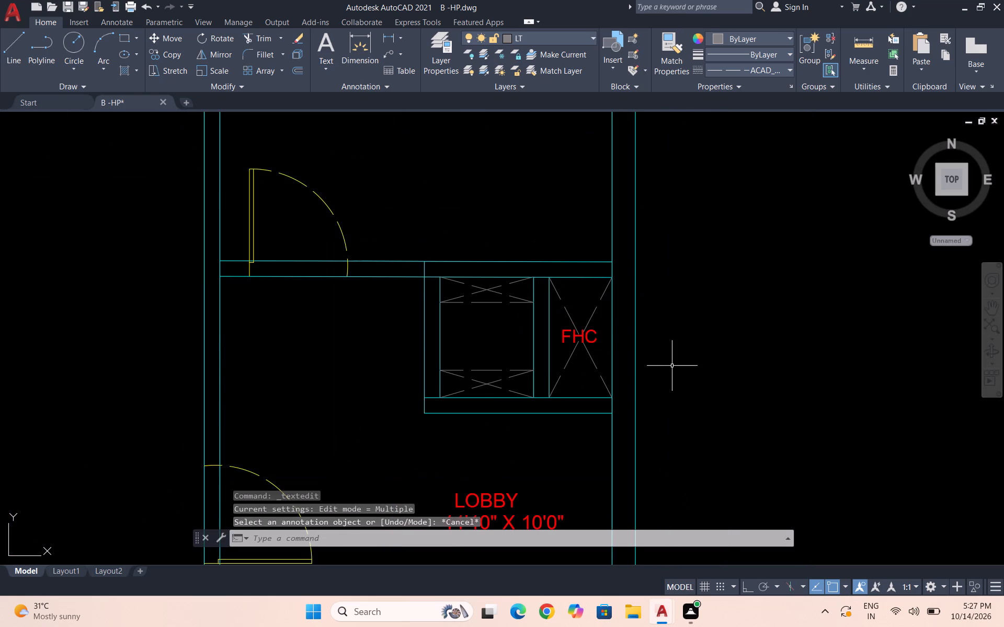
{"action": "scroll", "coordinate": [666, 371], "scroll_direction": "down", "scroll_amount": 1}
{"action": "scroll", "coordinate": [593, 409], "scroll_direction": "down", "scroll_amount": 3}
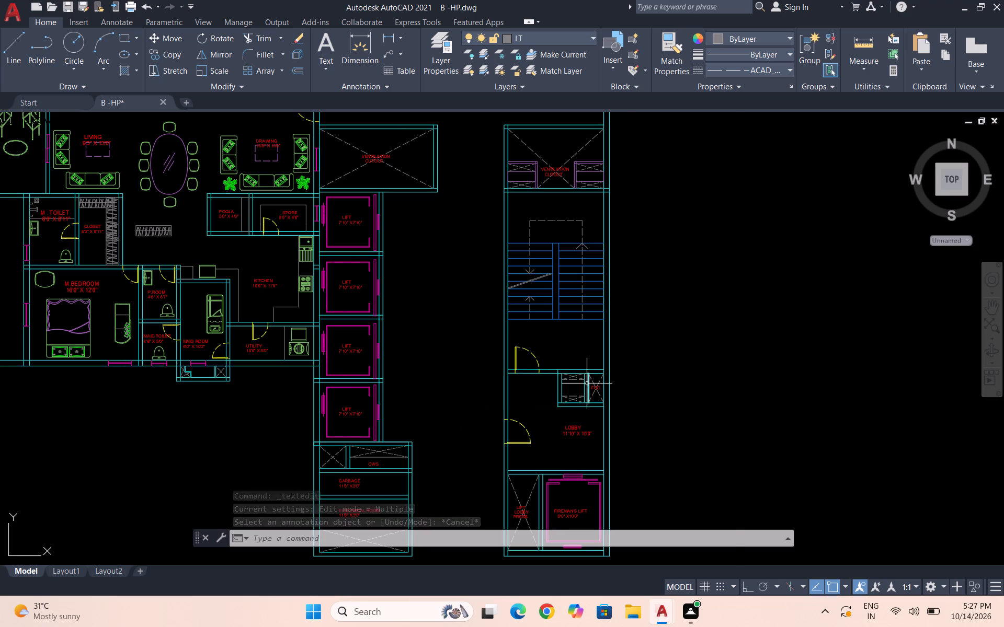
{"action": "scroll", "coordinate": [580, 389], "scroll_direction": "up", "scroll_amount": 4}
{"action": "left_click", "coordinate": [667, 373]}
{"action": "type", "text": "CO"}
{"action": "key", "text": "Return"}
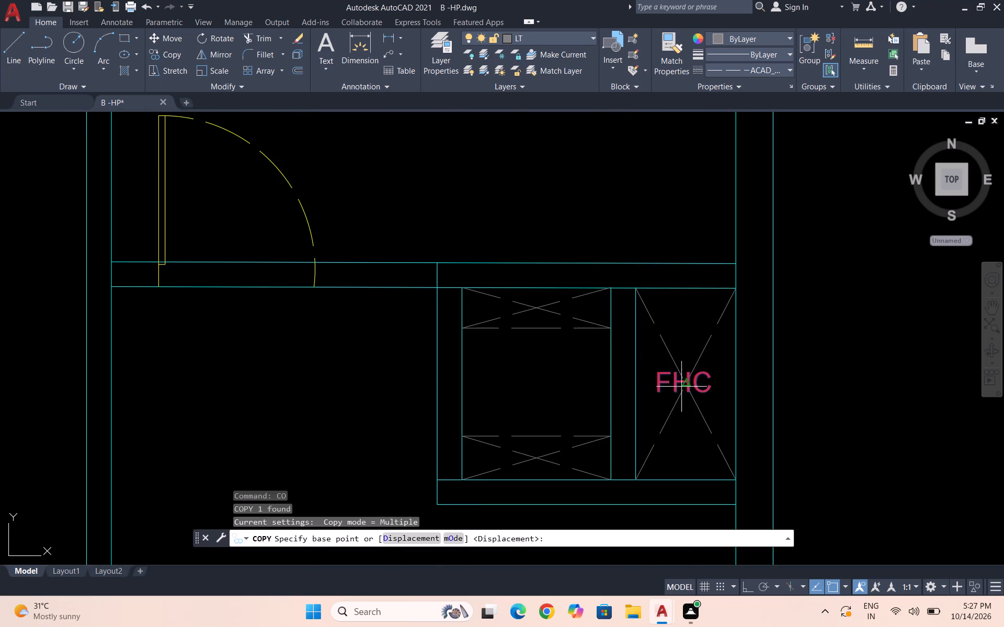
{"action": "left_click", "coordinate": [681, 387]}
{"action": "scroll", "coordinate": [652, 416], "scroll_direction": "down", "scroll_amount": 2}
{"action": "scroll", "coordinate": [627, 246], "scroll_direction": "up", "scroll_amount": 3}
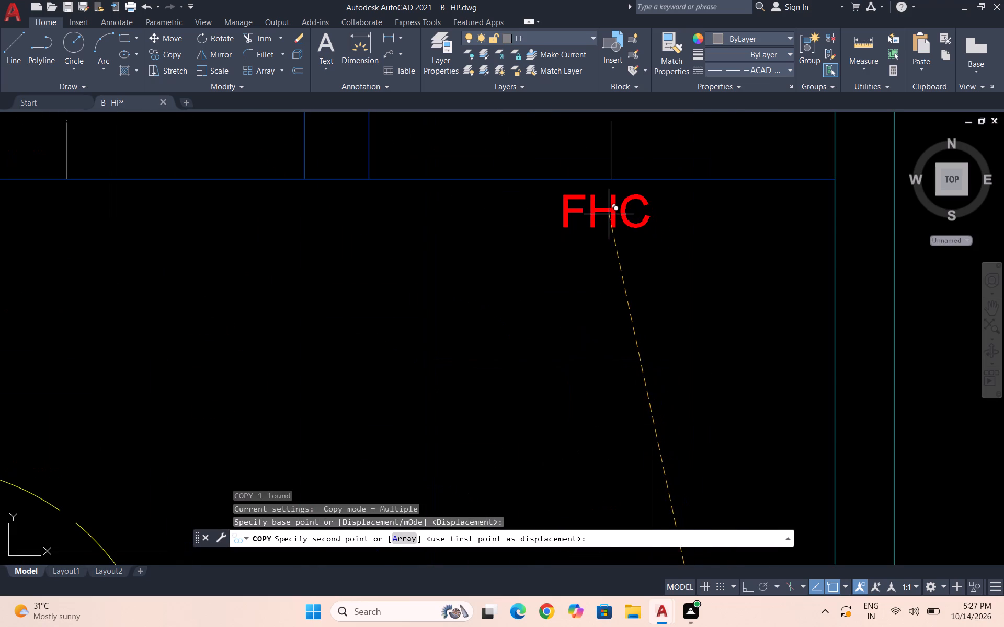
{"action": "left_click", "coordinate": [615, 211]}
{"action": "key", "text": "Escape"}
Change the copied FHC label below the staircase flight to DN.
{"action": "double_click", "coordinate": [635, 215]}
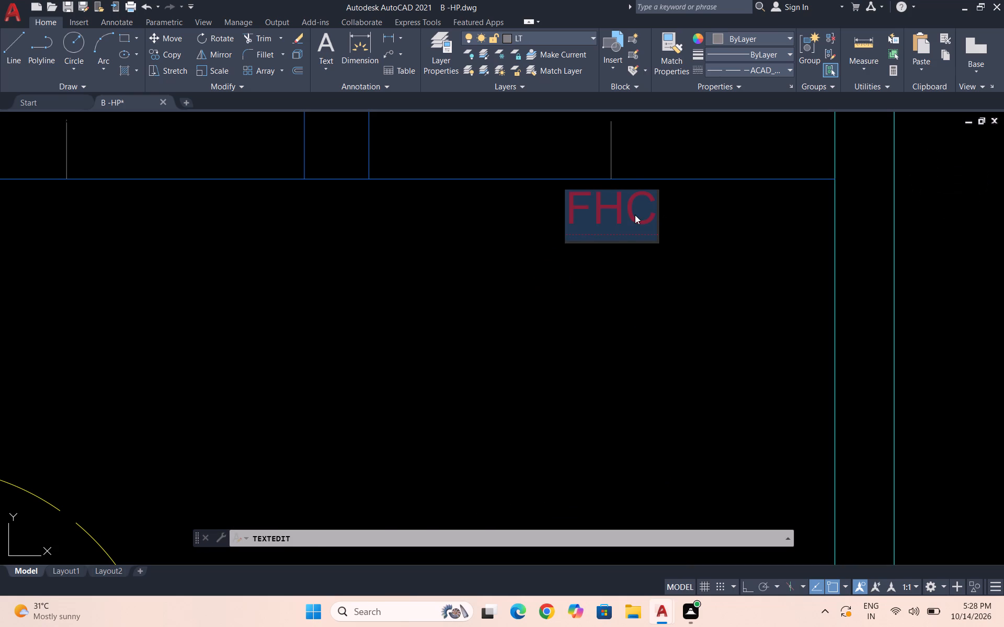
{"action": "type", "text": "DN"}
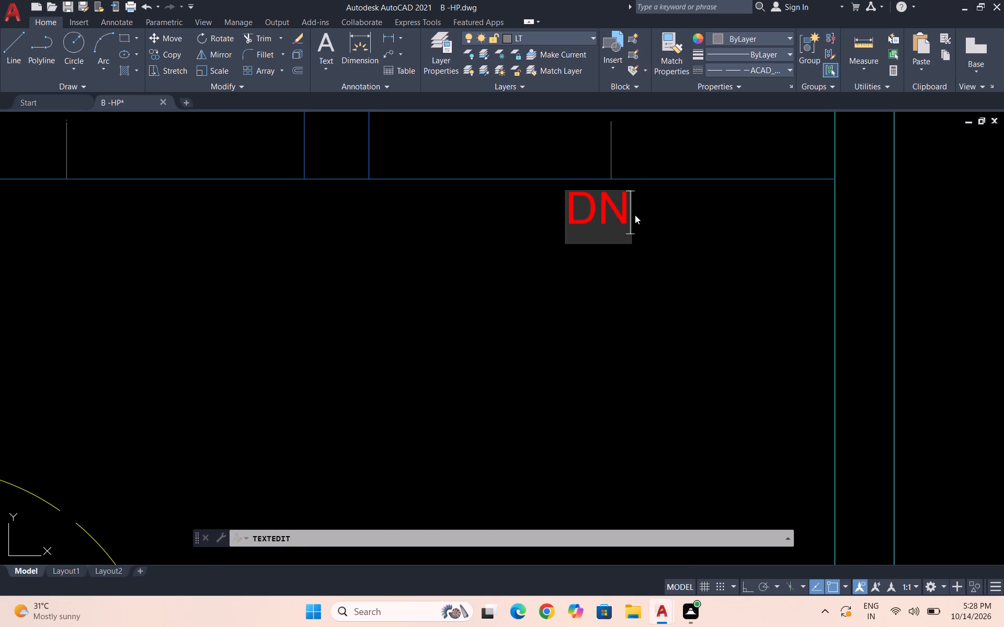
{"action": "left_click", "coordinate": [651, 272]}
{"action": "key", "text": "Escape"}
Move the DN label slightly sideways to centre it under the flight's direction line.
{"action": "left_click", "coordinate": [643, 235]}
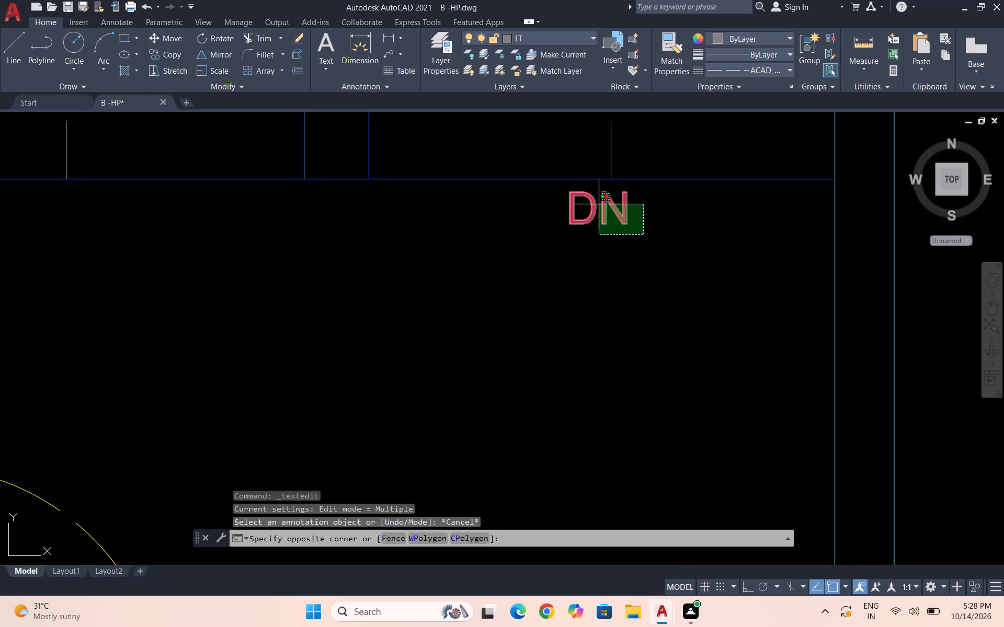
{"action": "left_click", "coordinate": [566, 194]}
{"action": "key", "text": "m"}
{"action": "key", "text": "Return"}
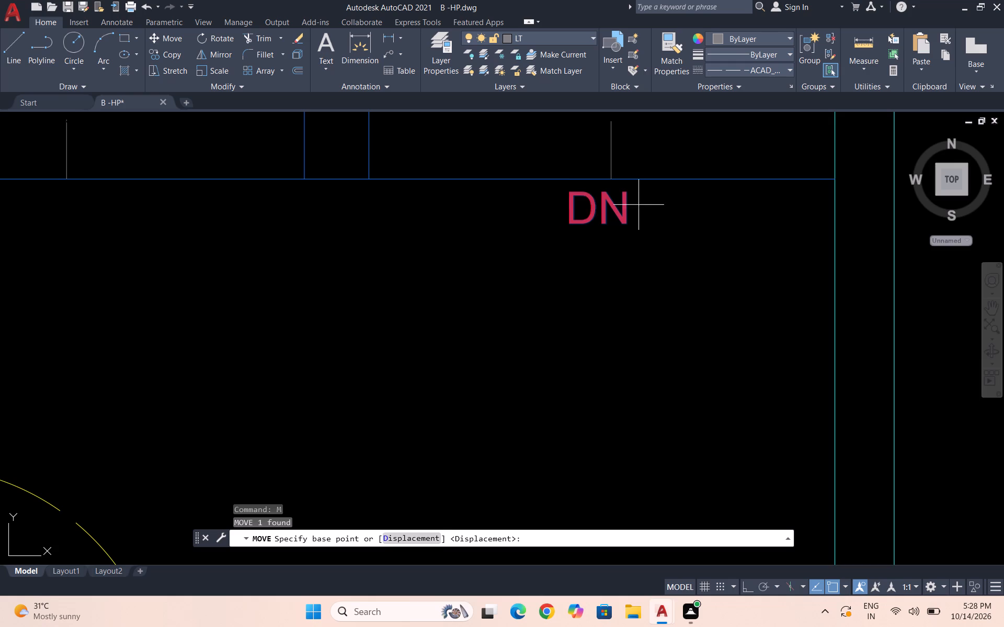
{"action": "left_click", "coordinate": [600, 211]}
{"action": "left_click", "coordinate": [611, 211]}
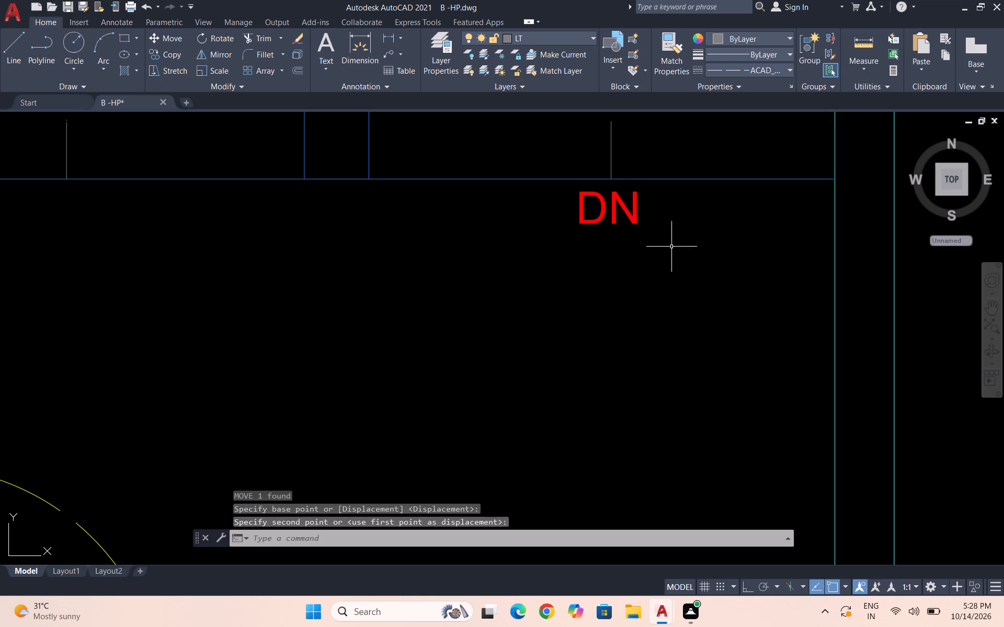
{"action": "left_click", "coordinate": [670, 245]}
{"action": "key", "text": "Escape"}
Copy the DN label horizontally to below the other staircase flight, under its direction line.
{"action": "left_click", "coordinate": [679, 254]}
{"action": "left_click", "coordinate": [552, 201]}
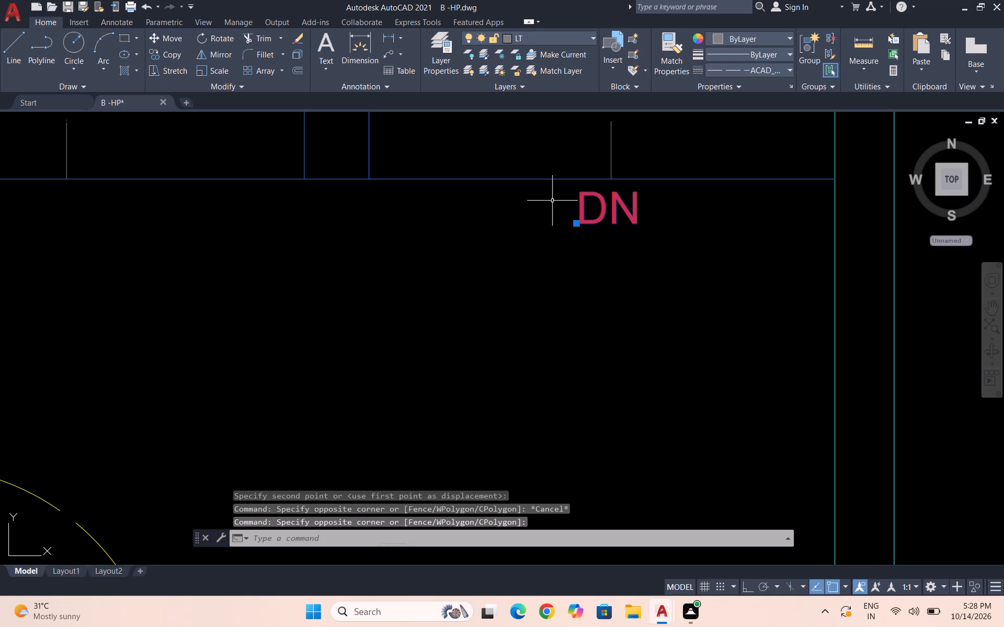
{"action": "key", "text": "c"}
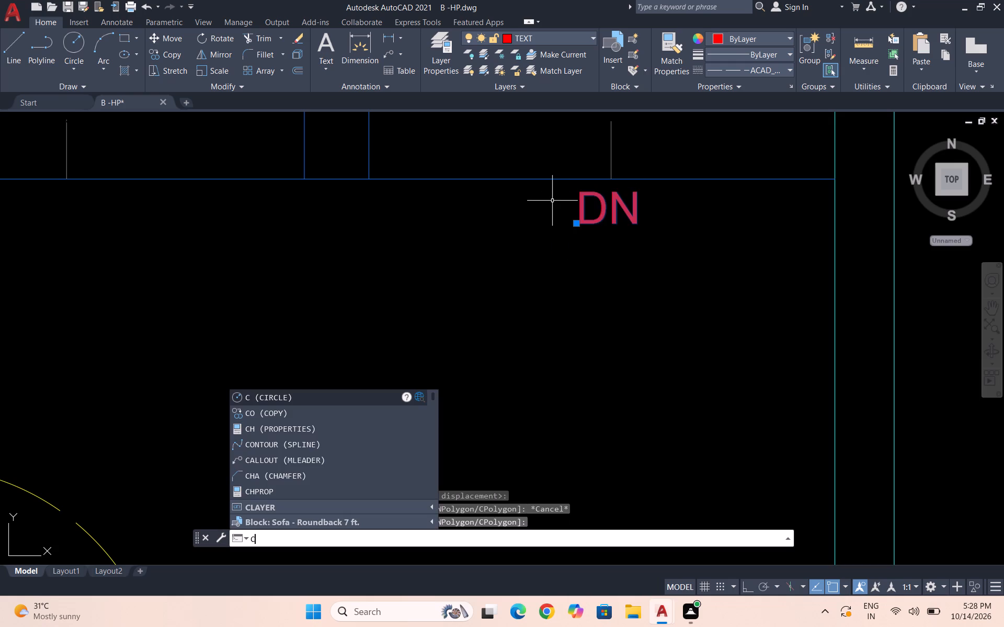
{"action": "key", "text": "o"}
{"action": "key", "text": "Return"}
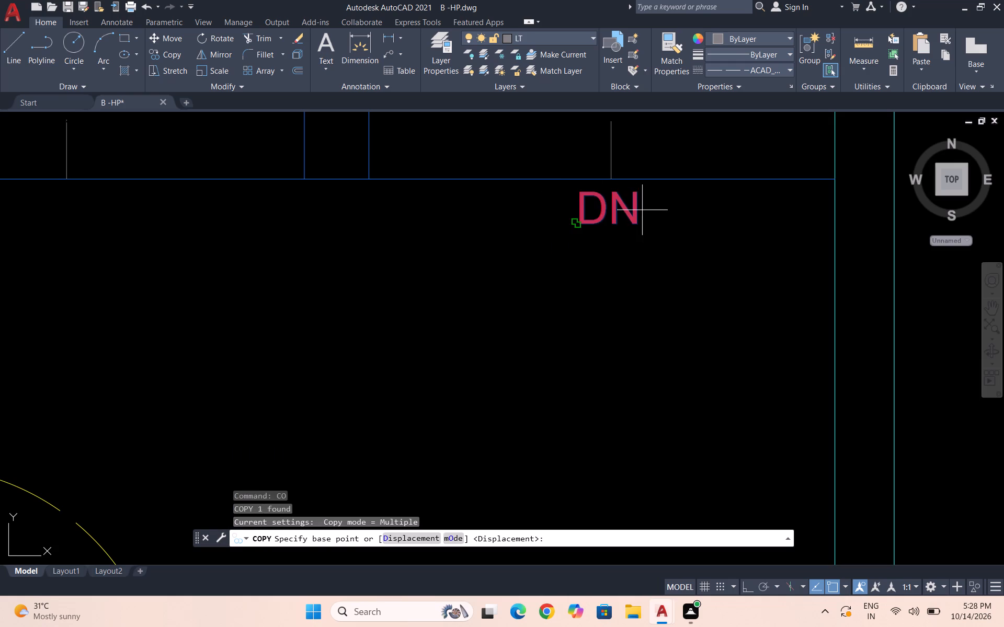
{"action": "left_click", "coordinate": [622, 208]}
{"action": "scroll", "coordinate": [406, 210], "scroll_direction": "down", "scroll_amount": 2}
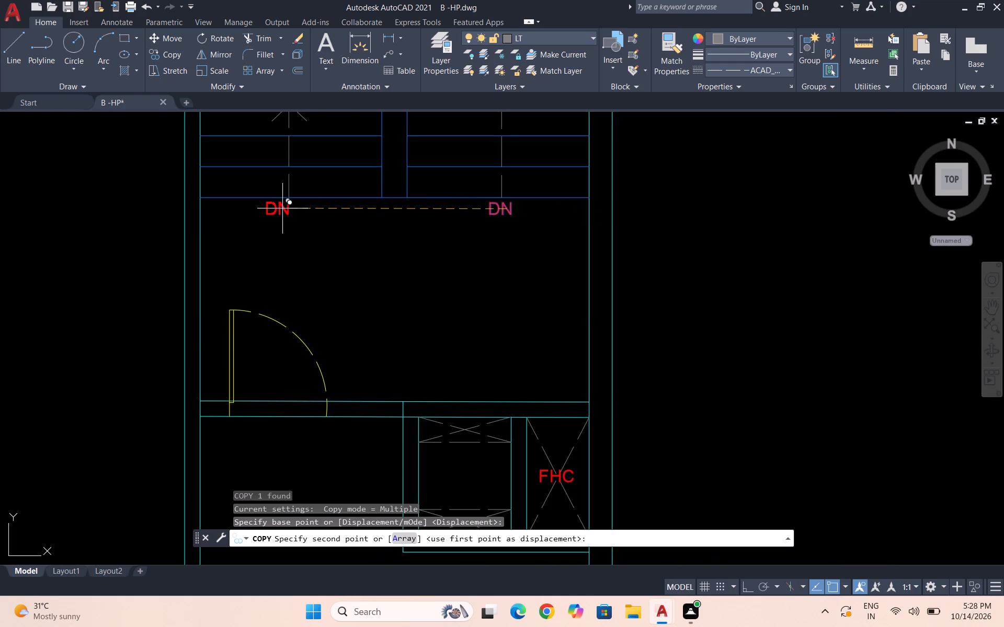
{"action": "scroll", "coordinate": [299, 204], "scroll_direction": "up", "scroll_amount": 2}
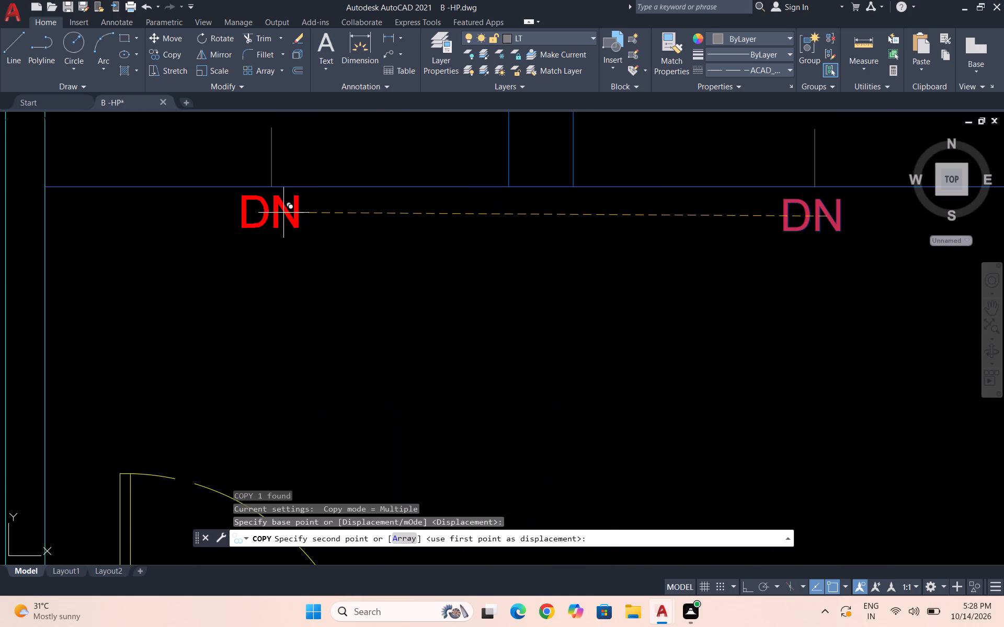
{"action": "left_click", "coordinate": [283, 217]}
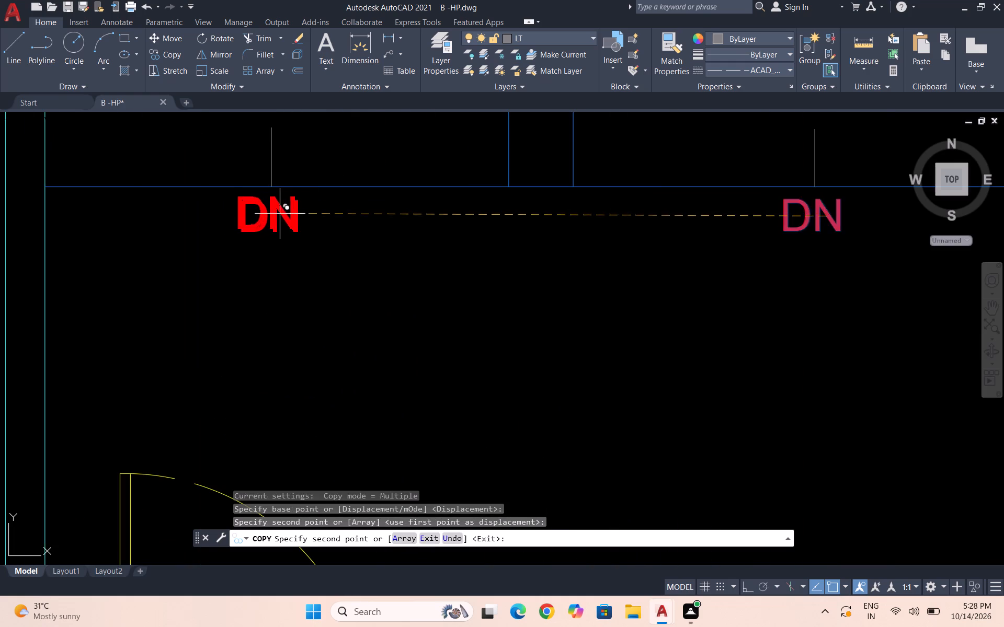
{"action": "key", "text": "Escape"}
Change the copied DN label below the door-side staircase flight to UP.
{"action": "double_click", "coordinate": [278, 207]}
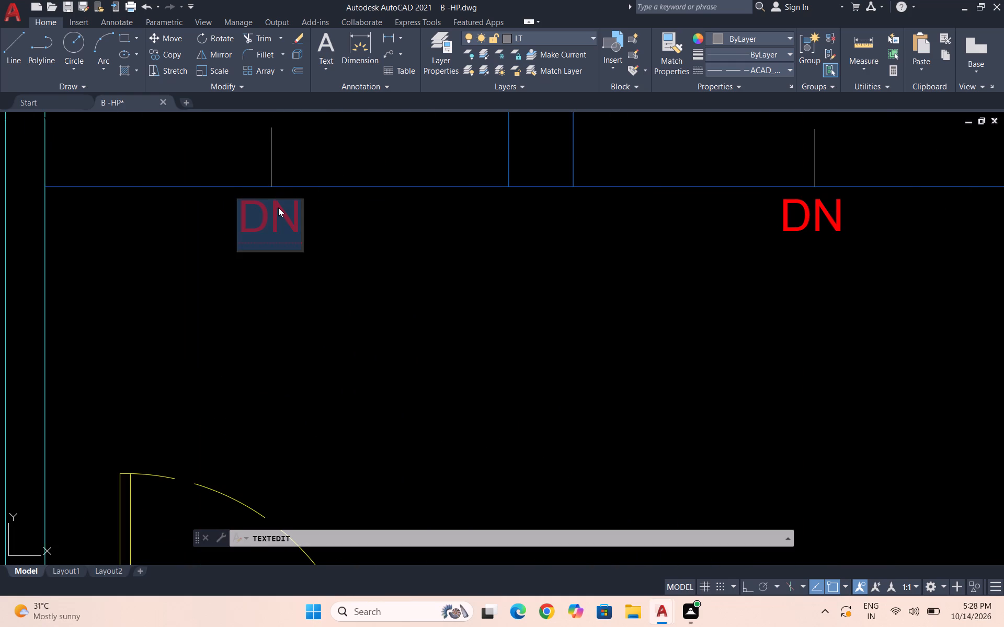
{"action": "key", "text": "u"}
{"action": "key", "text": "p"}
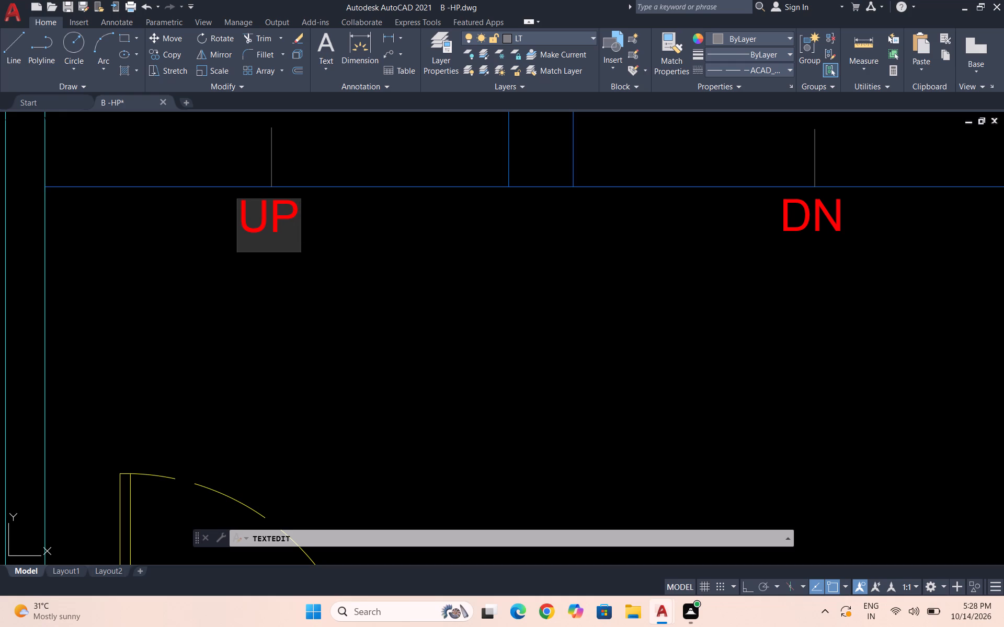
{"action": "left_click", "coordinate": [355, 244]}
{"action": "key", "text": "Escape"}
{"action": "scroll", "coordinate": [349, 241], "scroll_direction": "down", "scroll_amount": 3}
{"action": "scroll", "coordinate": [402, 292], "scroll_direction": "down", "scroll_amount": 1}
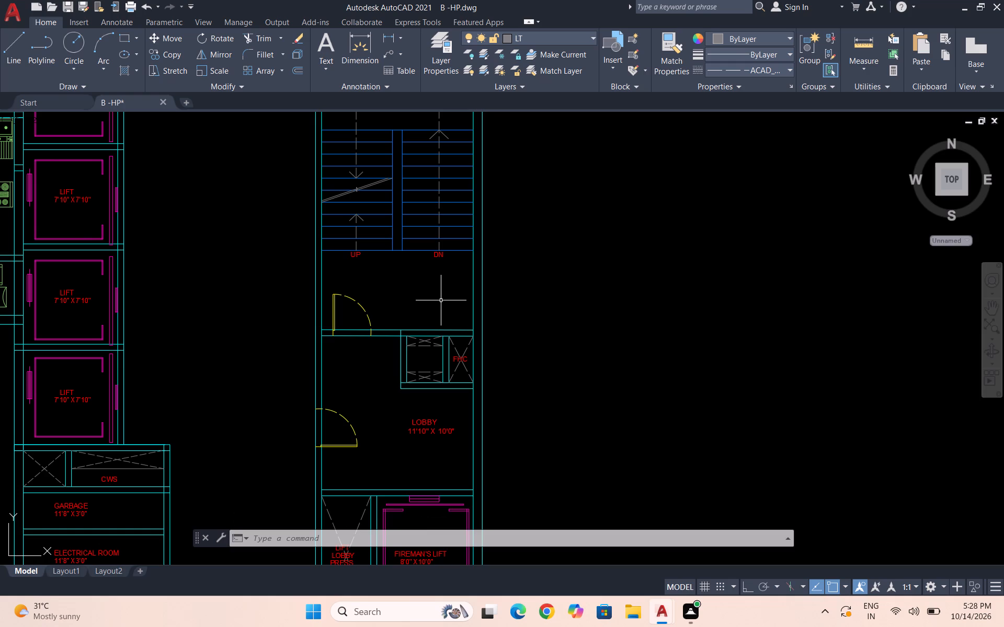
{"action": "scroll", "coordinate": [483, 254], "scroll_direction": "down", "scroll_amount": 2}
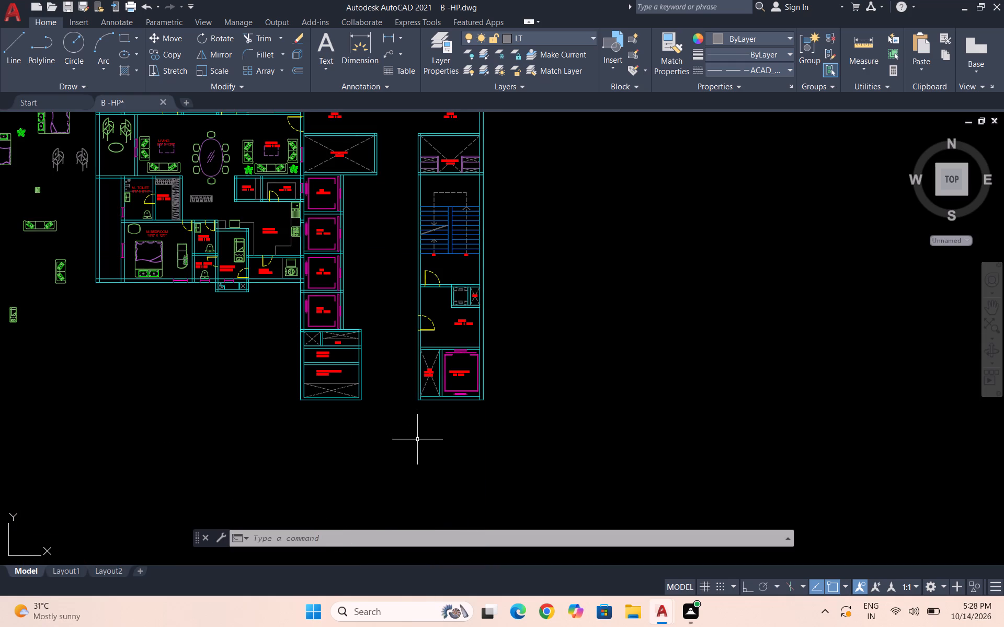
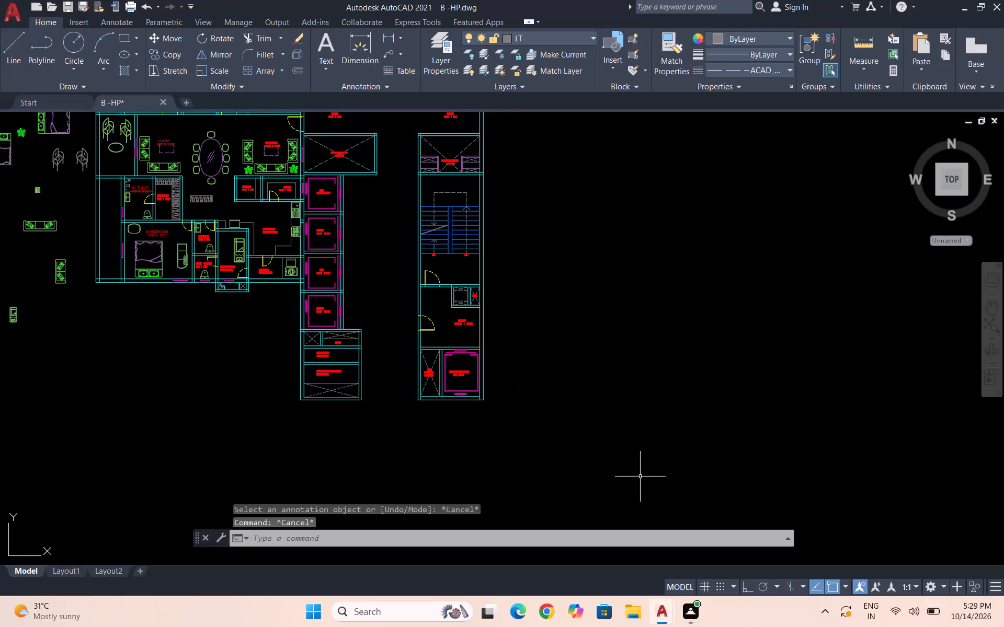
Copy the two-line BEDROOM -1 label into the narrow strip on the outer side of that bedroom's window.
{"action": "left_click", "coordinate": [992, 305]}
{"action": "left_click_drag", "start_coordinate": [839, 371], "coordinate": [798, 415]}
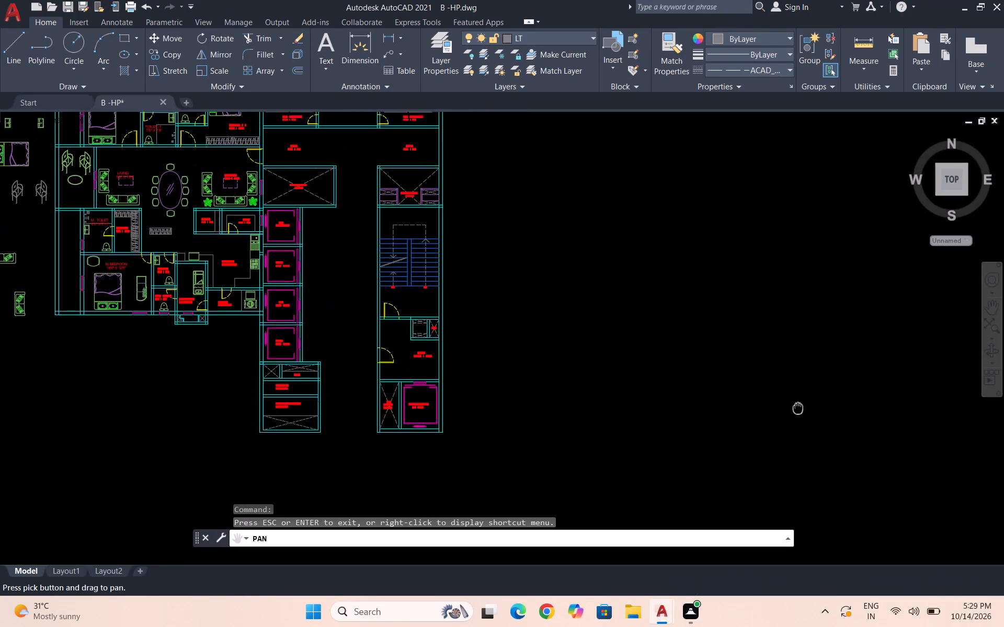
{"action": "left_click_drag", "start_coordinate": [798, 415], "coordinate": [827, 436]}
{"action": "left_click_drag", "start_coordinate": [538, 344], "coordinate": [618, 392]}
{"action": "left_click_drag", "start_coordinate": [588, 332], "coordinate": [505, 352]}
{"action": "left_click_drag", "start_coordinate": [519, 318], "coordinate": [560, 323]}
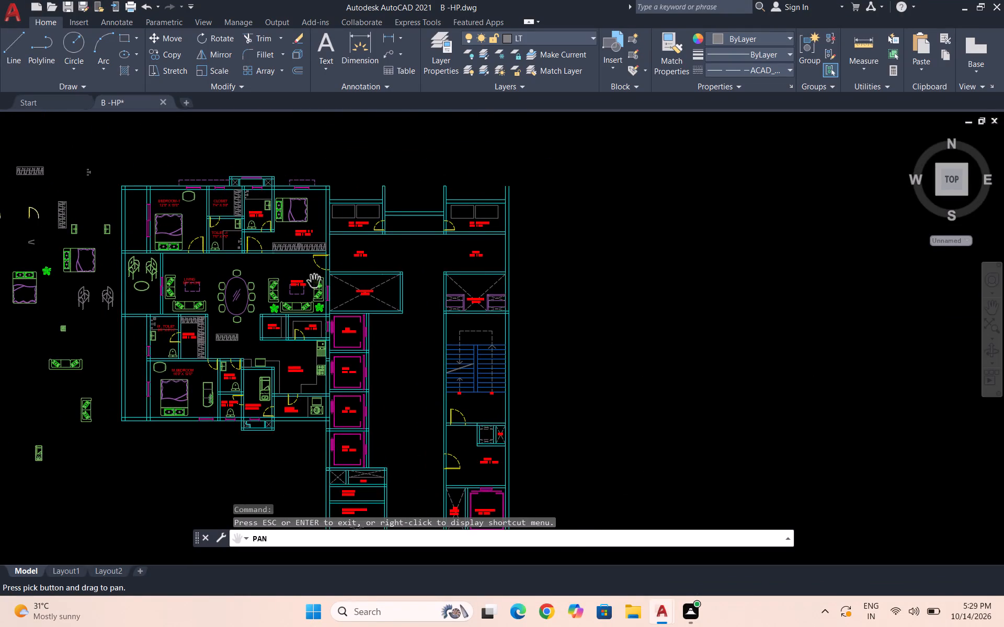
{"action": "left_click_drag", "start_coordinate": [254, 269], "coordinate": [385, 283]}
{"action": "left_click", "coordinate": [370, 246]}
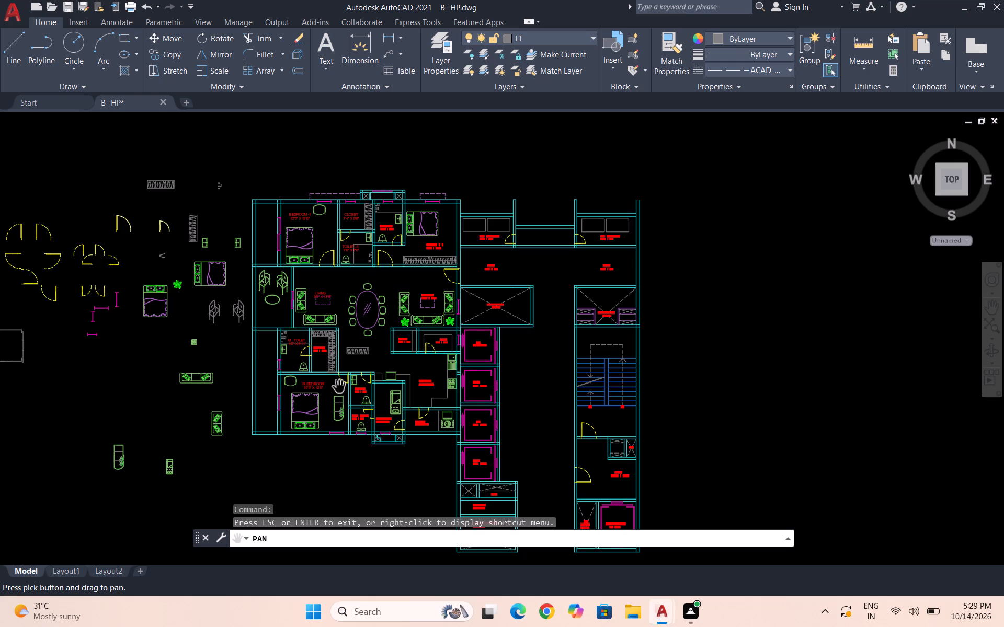
{"action": "key", "text": "Escape"}
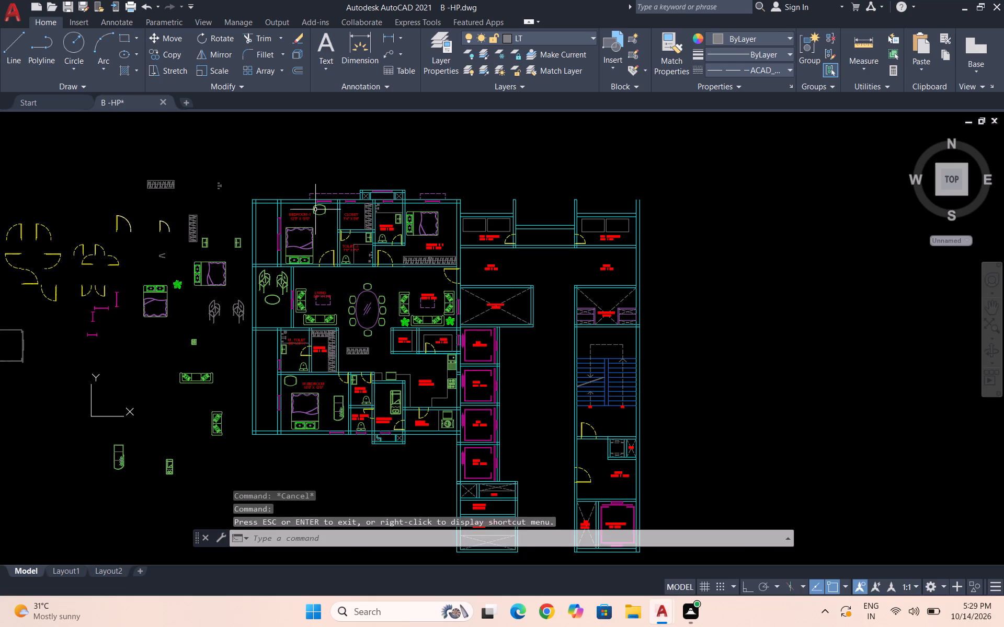
{"action": "scroll", "coordinate": [290, 219], "scroll_direction": "up", "scroll_amount": 3}
{"action": "left_click_drag", "start_coordinate": [339, 235], "coordinate": [333, 223]}
{"action": "left_click", "coordinate": [289, 180]}
{"action": "type", "text": "CO"}
{"action": "key", "text": "Return"}
{"action": "left_click", "coordinate": [323, 206]}
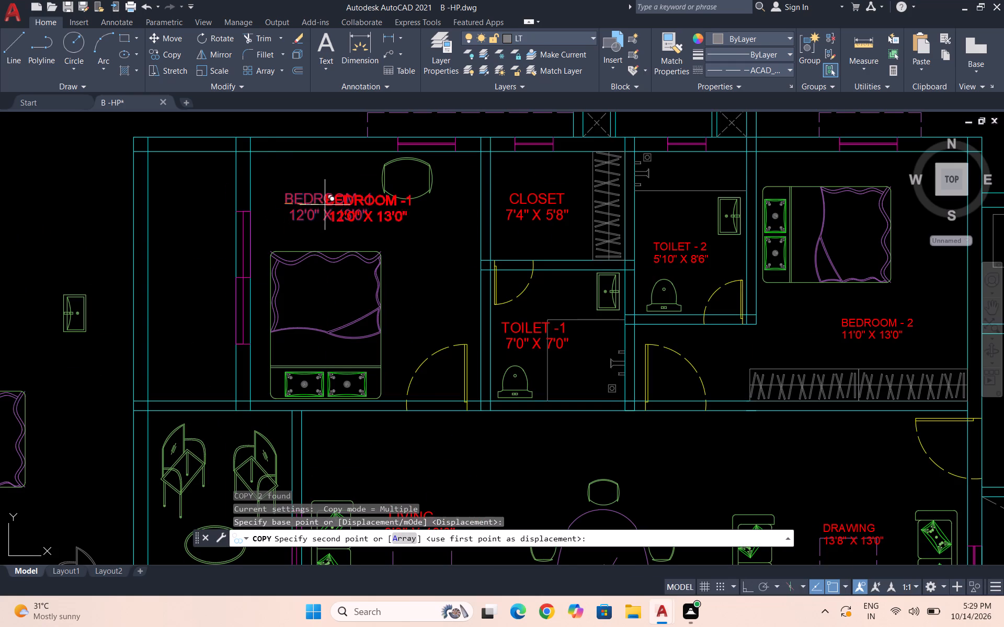
{"action": "scroll", "coordinate": [156, 231], "scroll_direction": "up", "scroll_amount": 2}
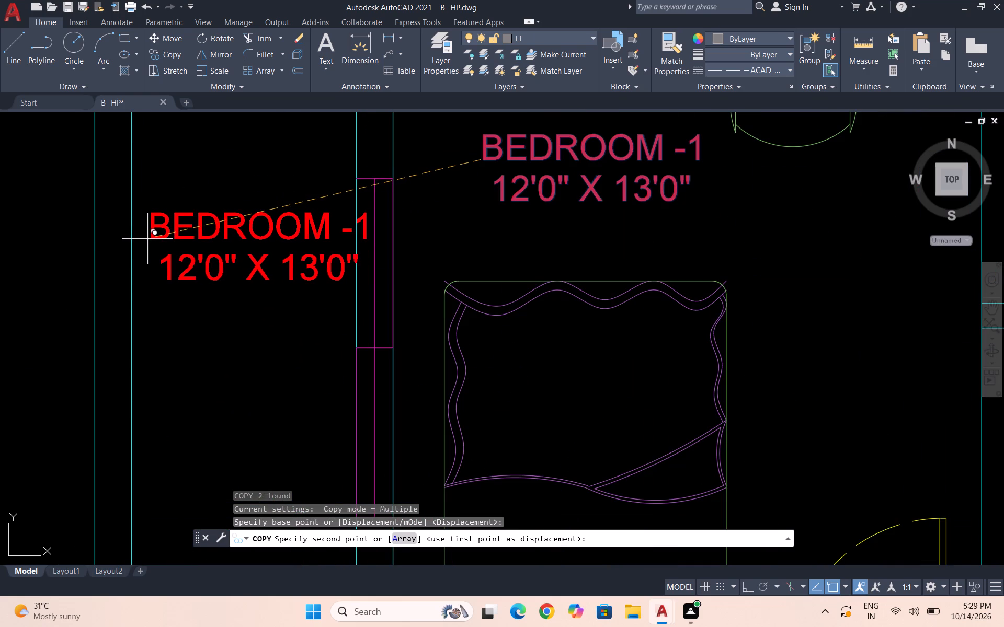
{"action": "left_click", "coordinate": [139, 237]}
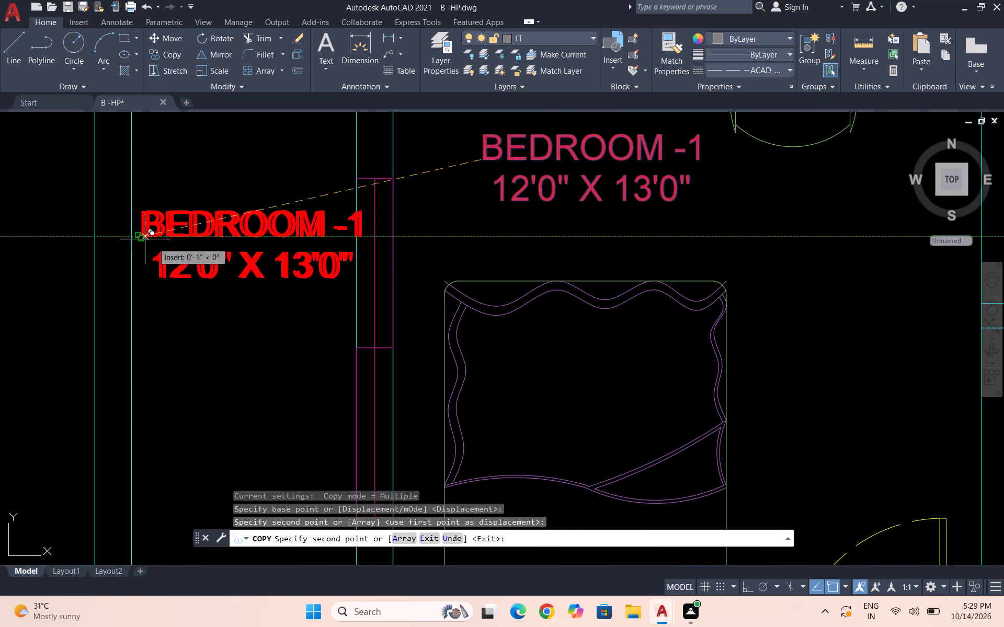
{"action": "key", "text": "Escape"}
Change the copied label's room name to BALCONY.
{"action": "double_click", "coordinate": [218, 218]}
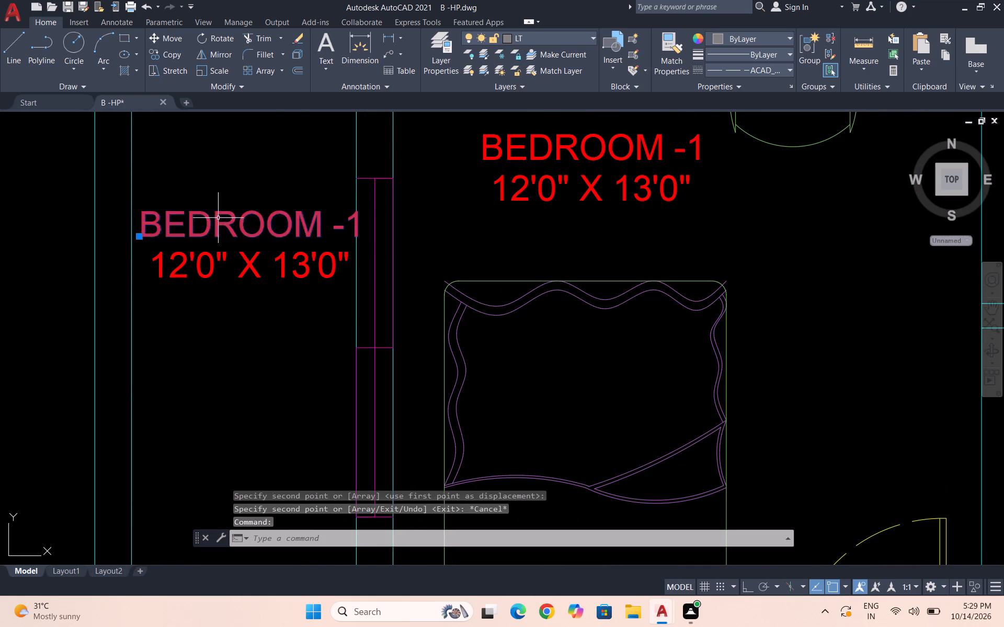
{"action": "type", "text": "BAL"}
{"action": "type", "text": "CONY"}
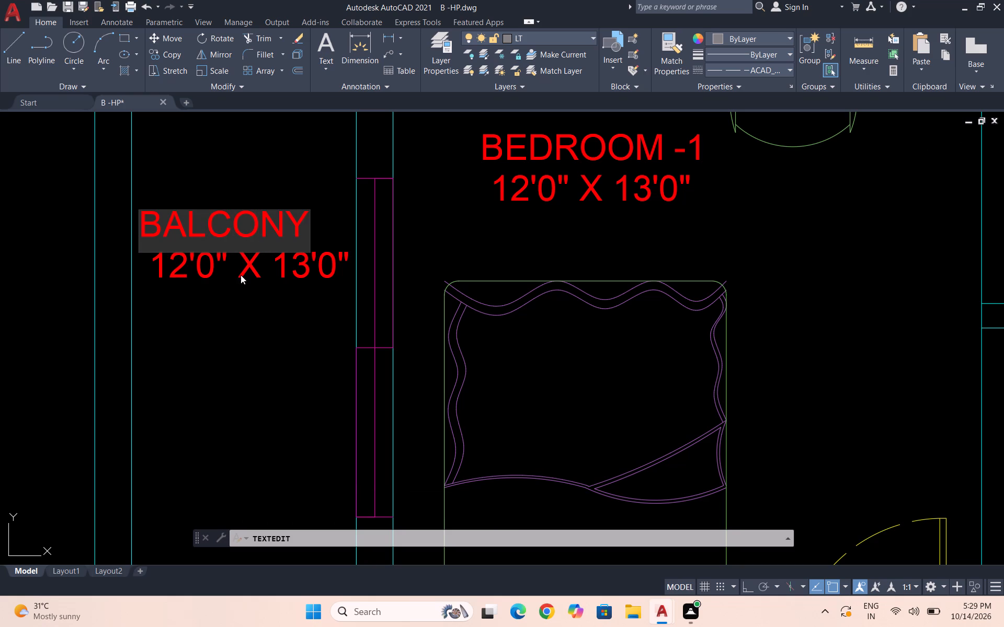
{"action": "left_click", "coordinate": [241, 275]}
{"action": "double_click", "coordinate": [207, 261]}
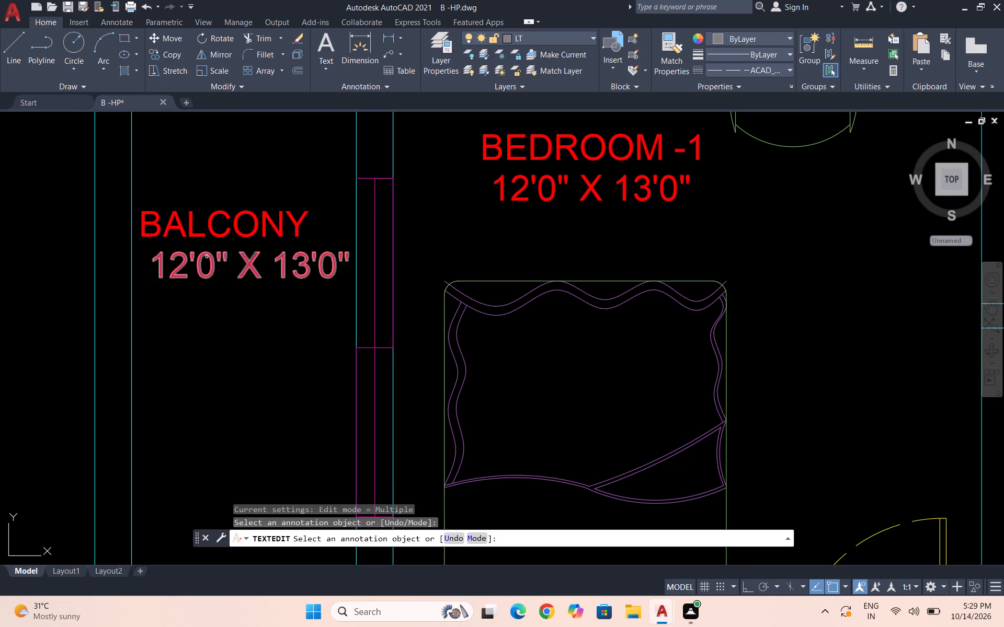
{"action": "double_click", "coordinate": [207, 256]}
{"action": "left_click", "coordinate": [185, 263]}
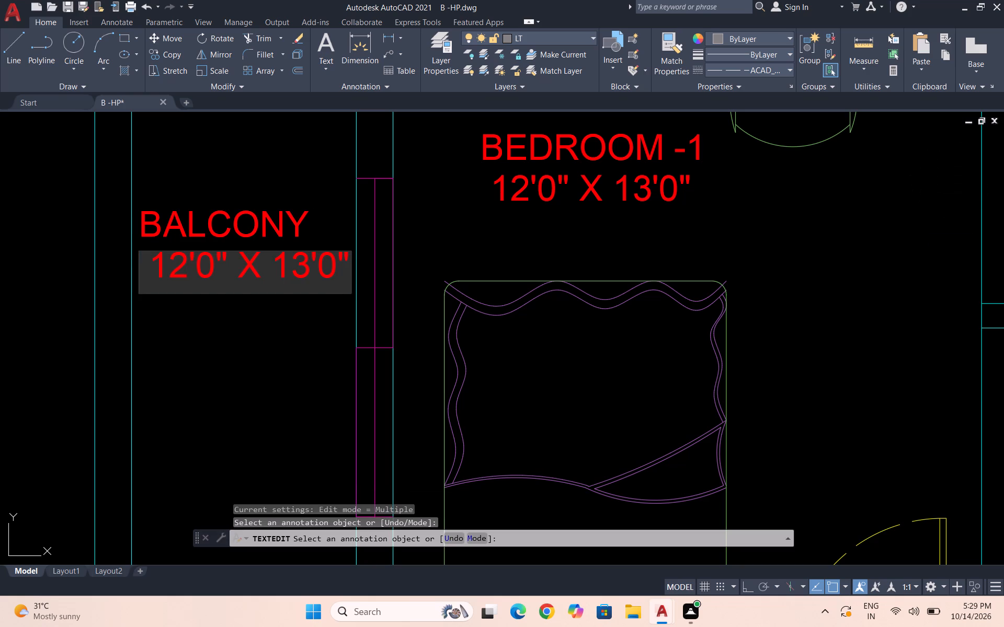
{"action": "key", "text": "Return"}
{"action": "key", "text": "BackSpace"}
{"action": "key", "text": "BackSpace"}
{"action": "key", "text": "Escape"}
Set the balcony label's size text to 4'7" X 14'5".
{"action": "double_click", "coordinate": [184, 263]}
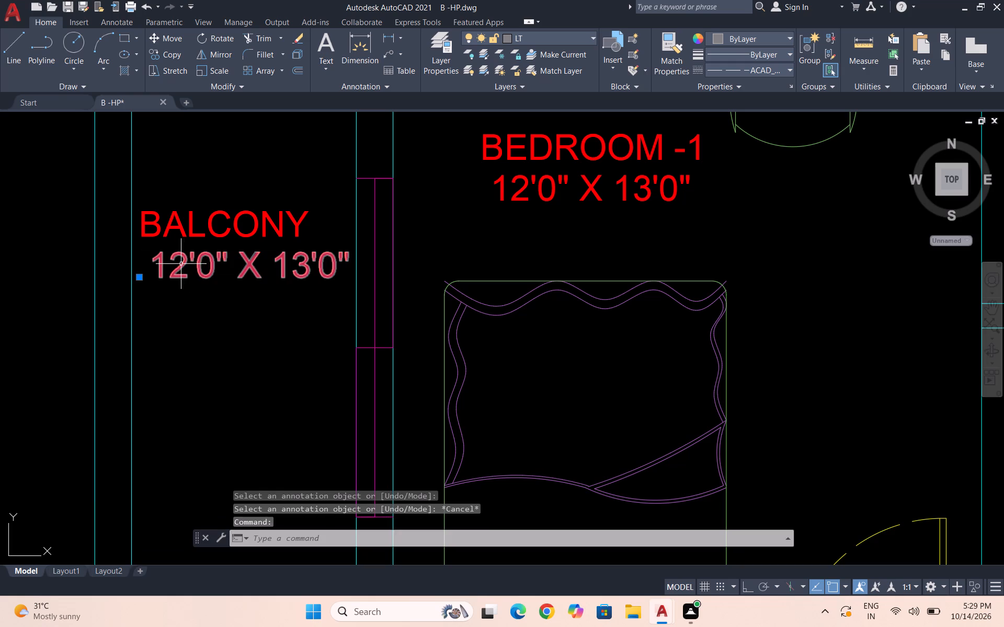
{"action": "double_click", "coordinate": [183, 264]}
{"action": "left_click", "coordinate": [195, 267]}
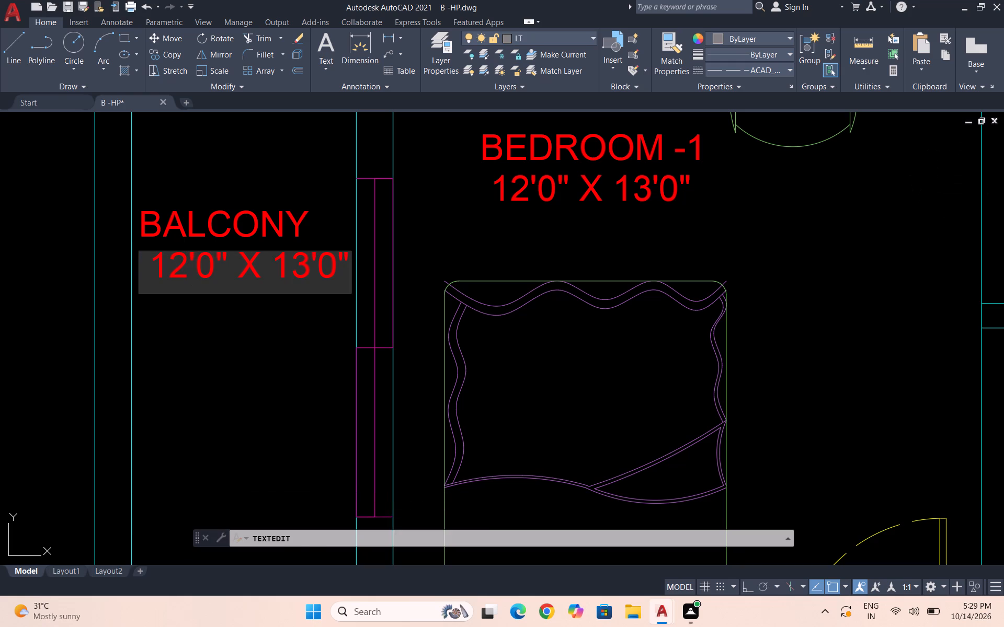
{"action": "left_click", "coordinate": [186, 259]}
{"action": "key", "text": "BackSpace"}
{"action": "key", "text": "BackSpace"}
{"action": "key", "text": "BackSpace"}
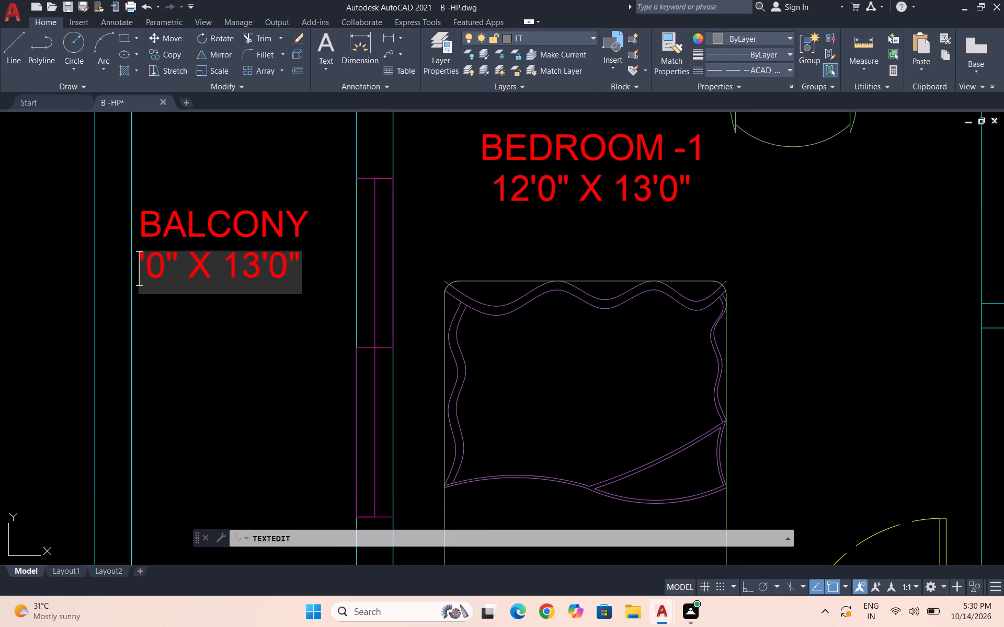
{"action": "key", "text": "4"}
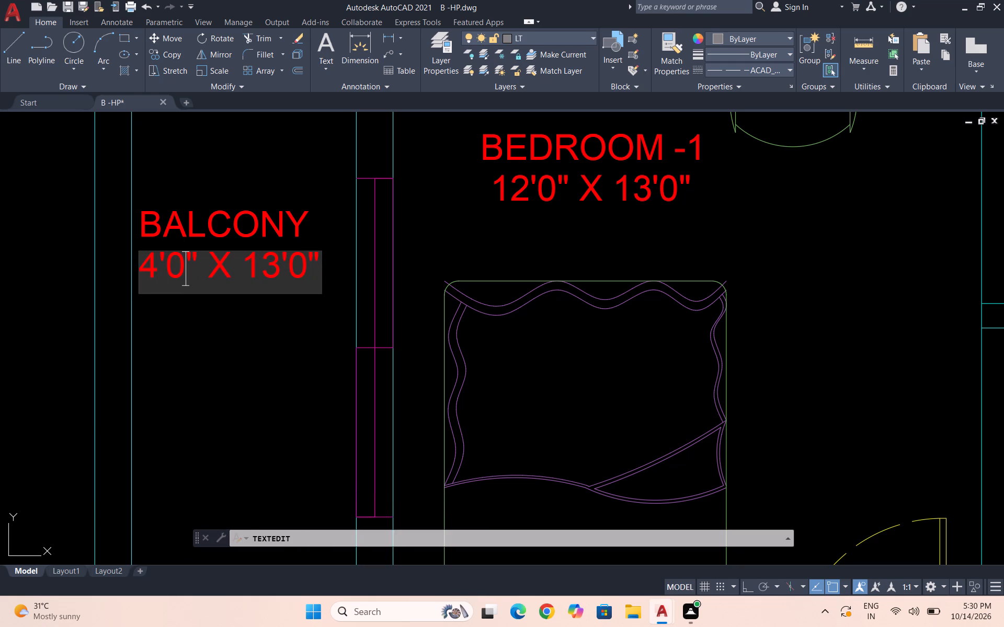
{"action": "left_click", "coordinate": [184, 261]}
{"action": "key", "text": "BackSpace"}
{"action": "key", "text": "7"}
{"action": "left_click", "coordinate": [283, 260]}
{"action": "key", "text": "BackSpace"}
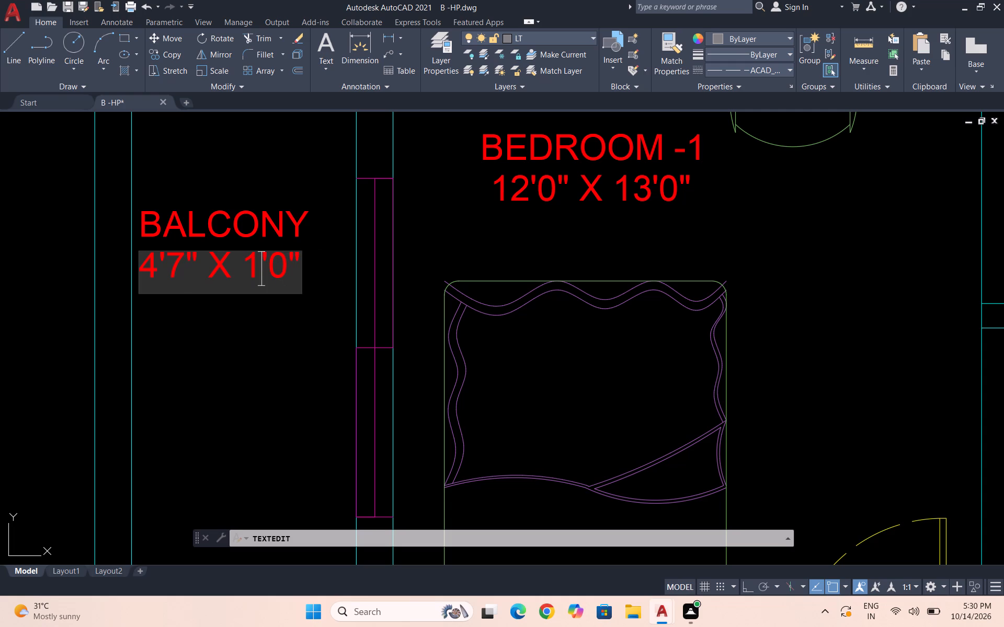
{"action": "key", "text": "4"}
{"action": "left_click", "coordinate": [306, 263]}
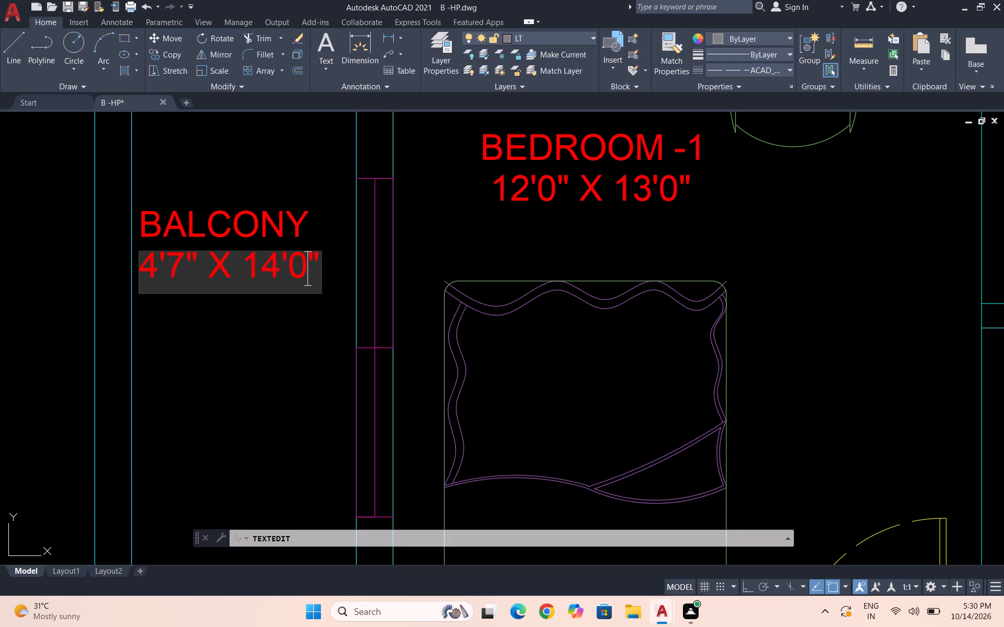
{"action": "key", "text": "BackSpace"}
{"action": "key", "text": "5"}
{"action": "left_click", "coordinate": [288, 309]}
{"action": "key", "text": "Escape"}
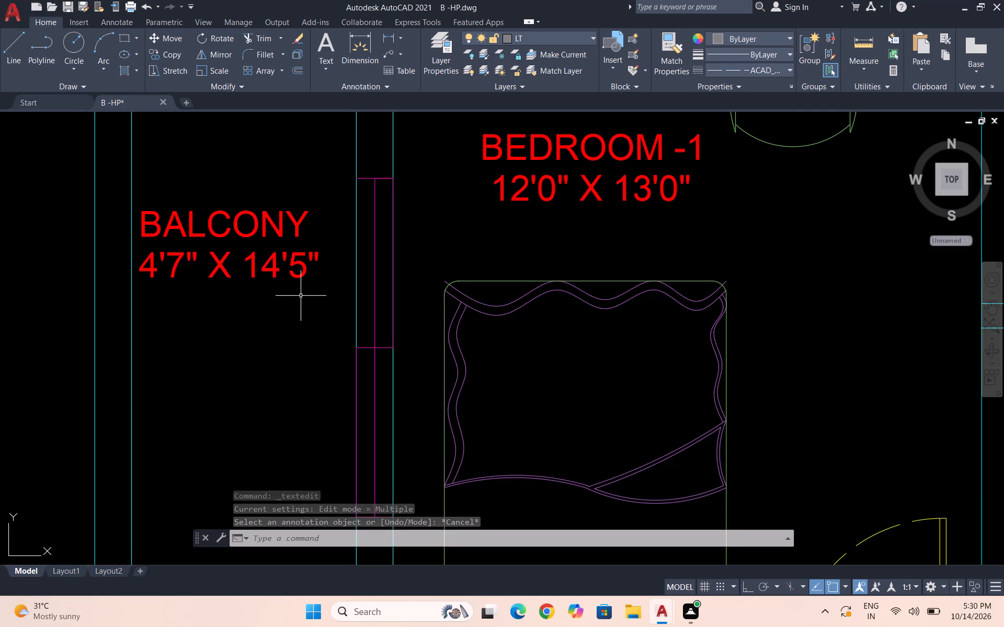
Copy the two-line balcony label below the oval table in the seating area outside the living room.
{"action": "left_click_drag", "start_coordinate": [287, 297], "coordinate": [257, 269]}
{"action": "left_click", "coordinate": [191, 185]}
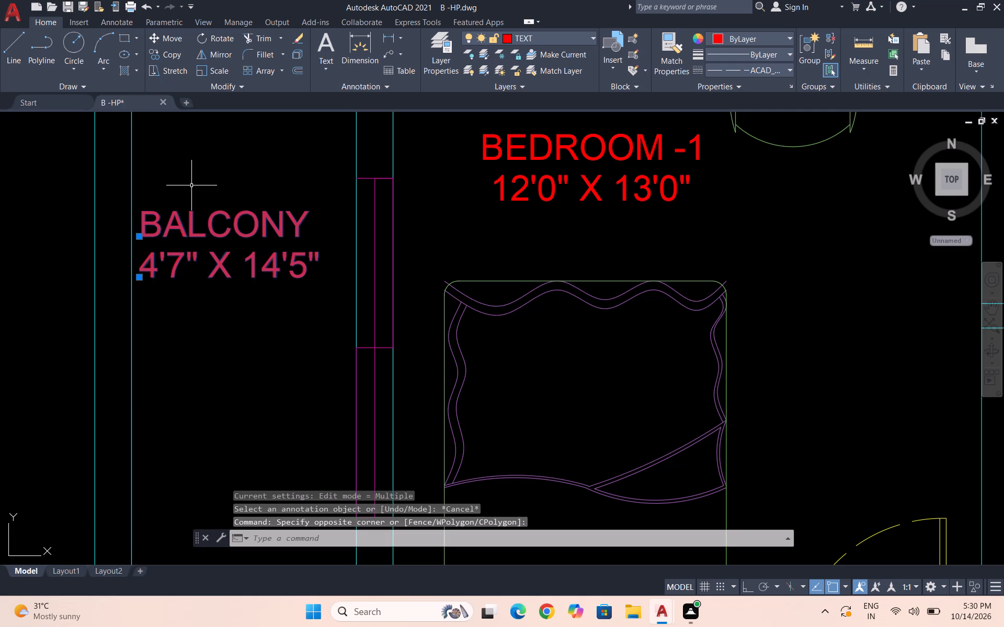
{"action": "type", "text": "CO"}
{"action": "key", "text": "Return"}
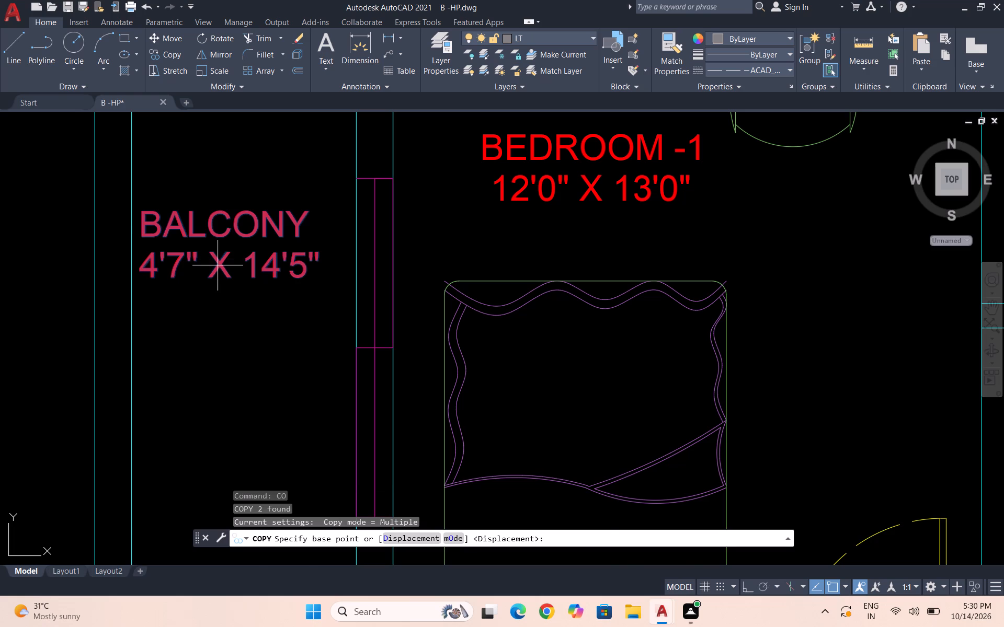
{"action": "left_click", "coordinate": [224, 256]}
{"action": "scroll", "coordinate": [215, 263], "scroll_direction": "down", "scroll_amount": 3}
{"action": "scroll", "coordinate": [253, 236], "scroll_direction": "down", "scroll_amount": 2}
{"action": "scroll", "coordinate": [242, 401], "scroll_direction": "up", "scroll_amount": 3}
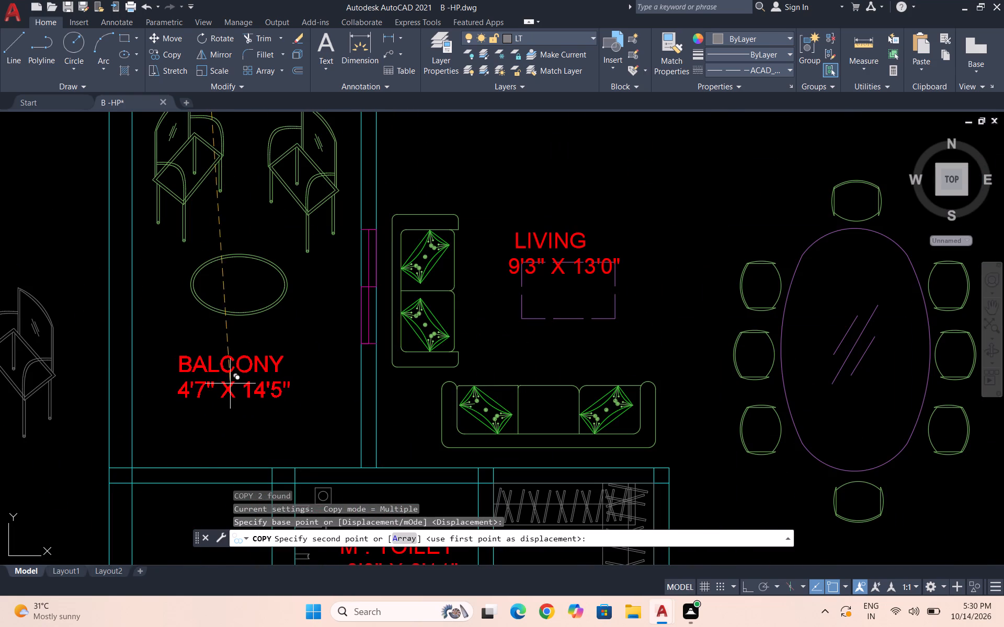
{"action": "left_click", "coordinate": [234, 382]}
{"action": "key", "text": "Escape"}
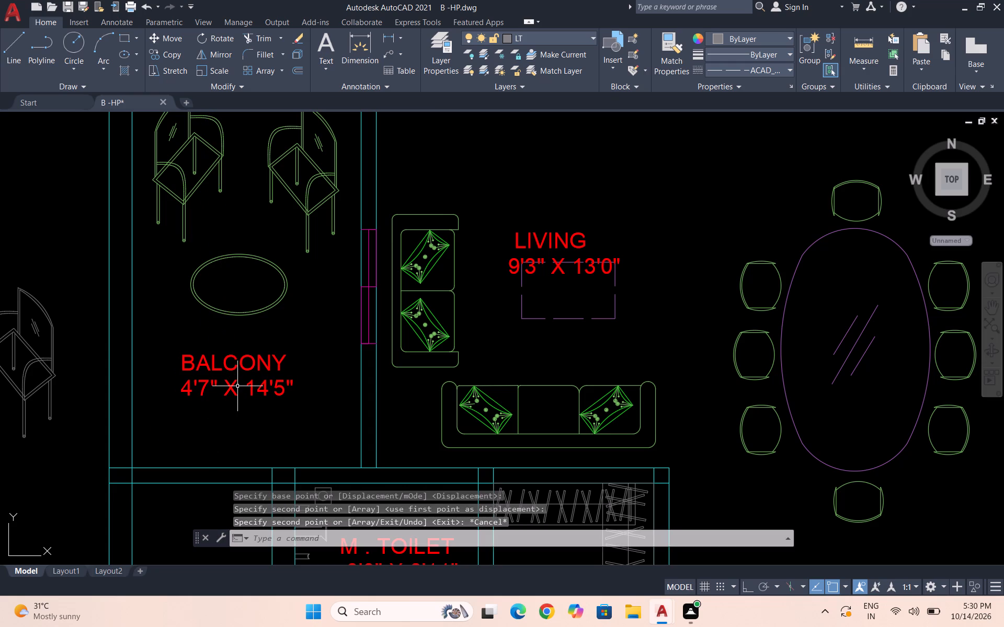
Change the room name of the label below the oval table to SIT OUT.
{"action": "double_click", "coordinate": [229, 355]}
{"action": "type", "text": "SIT OUT"}
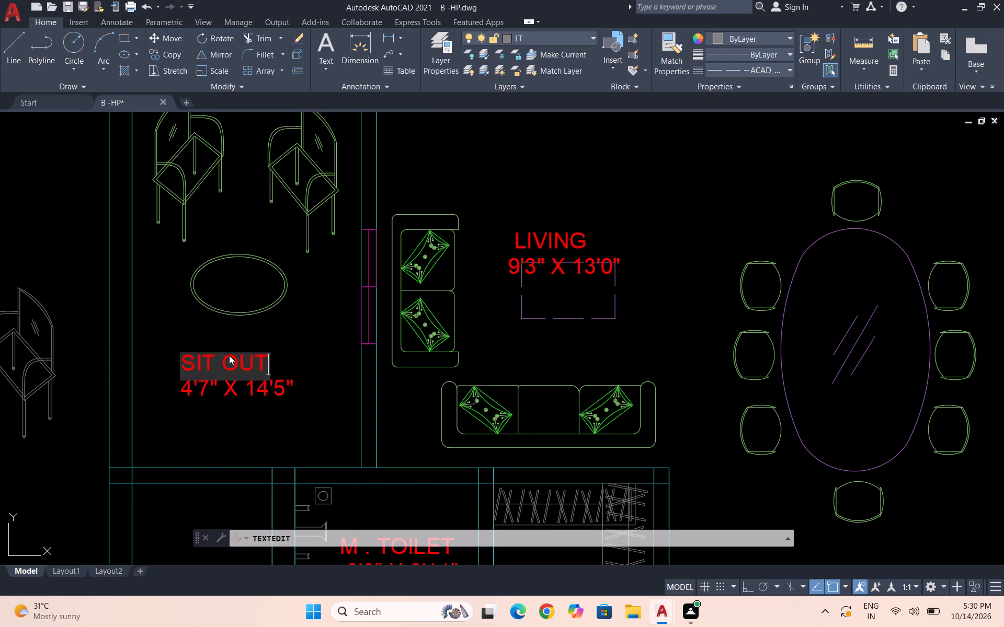
{"action": "left_click", "coordinate": [244, 434]}
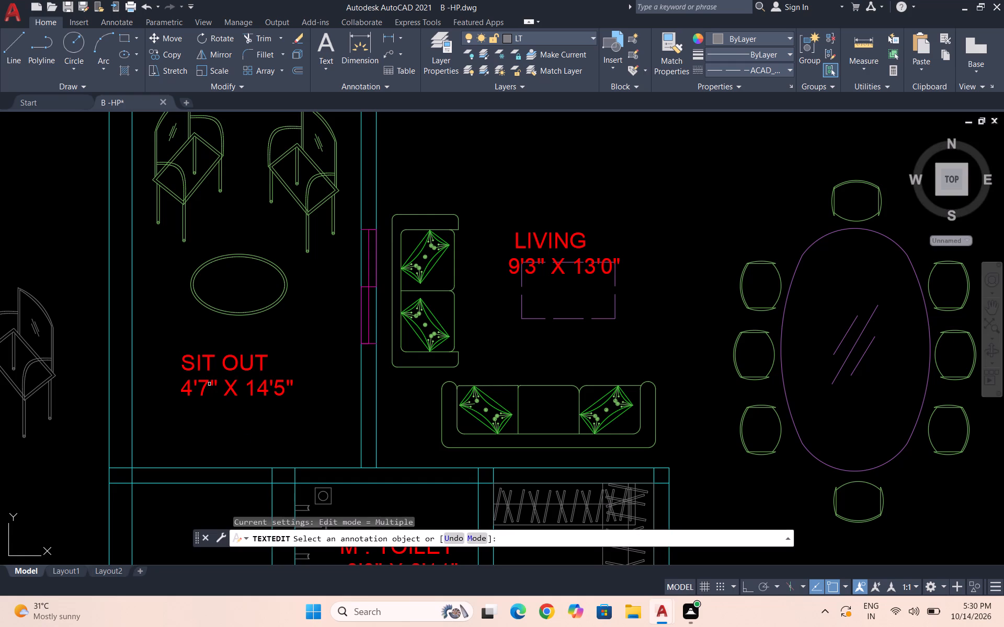
Set the sit-out label's size text to 7'6" X 13'0".
{"action": "double_click", "coordinate": [206, 382]}
{"action": "left_click", "coordinate": [191, 386]}
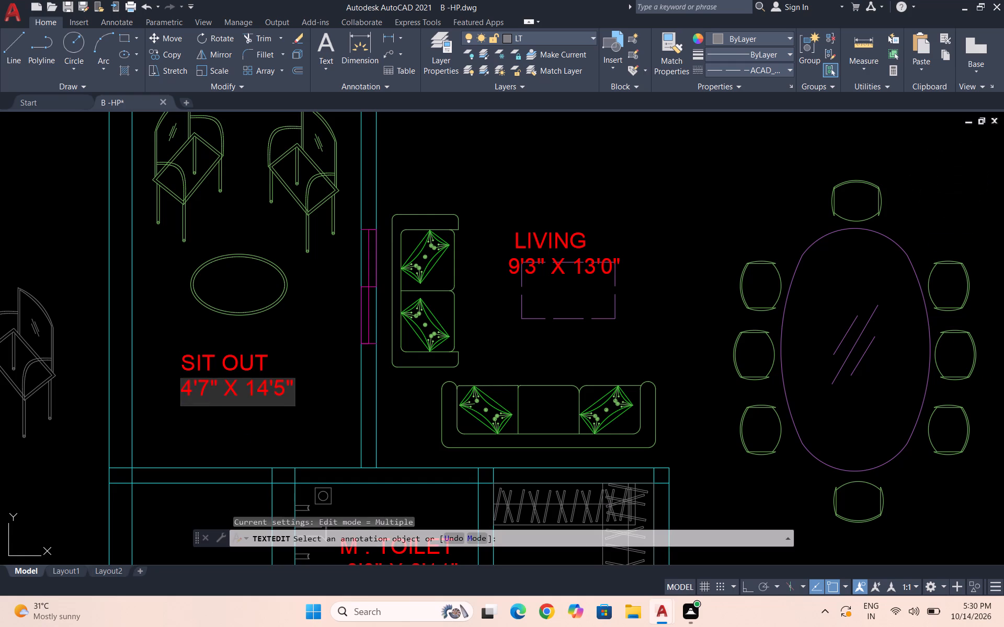
{"action": "key", "text": "BackSpace"}
{"action": "key", "text": "7"}
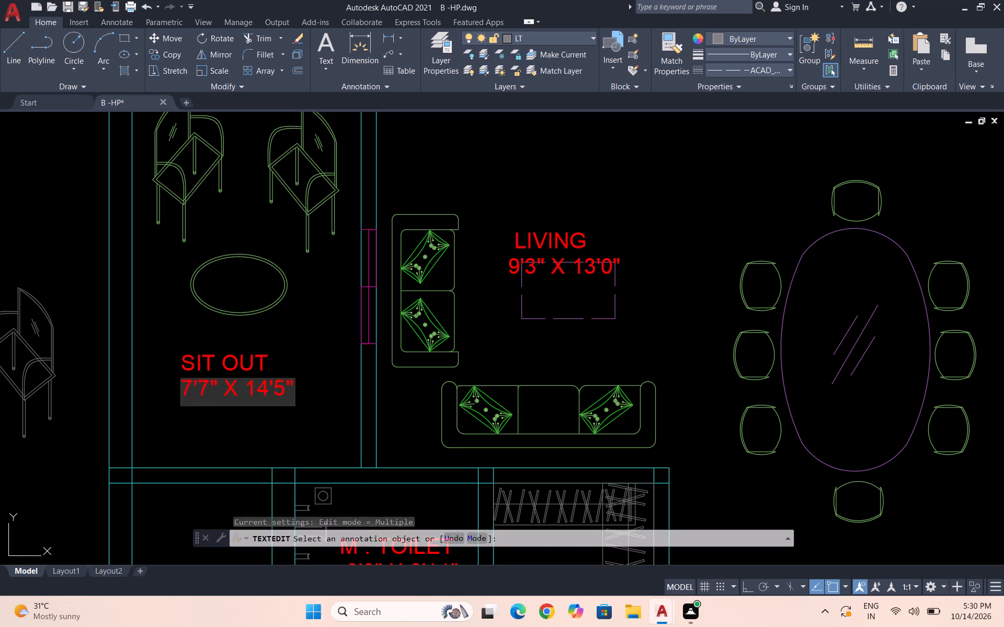
{"action": "left_click", "coordinate": [210, 387]}
{"action": "key", "text": "BackSpace"}
{"action": "key", "text": "6"}
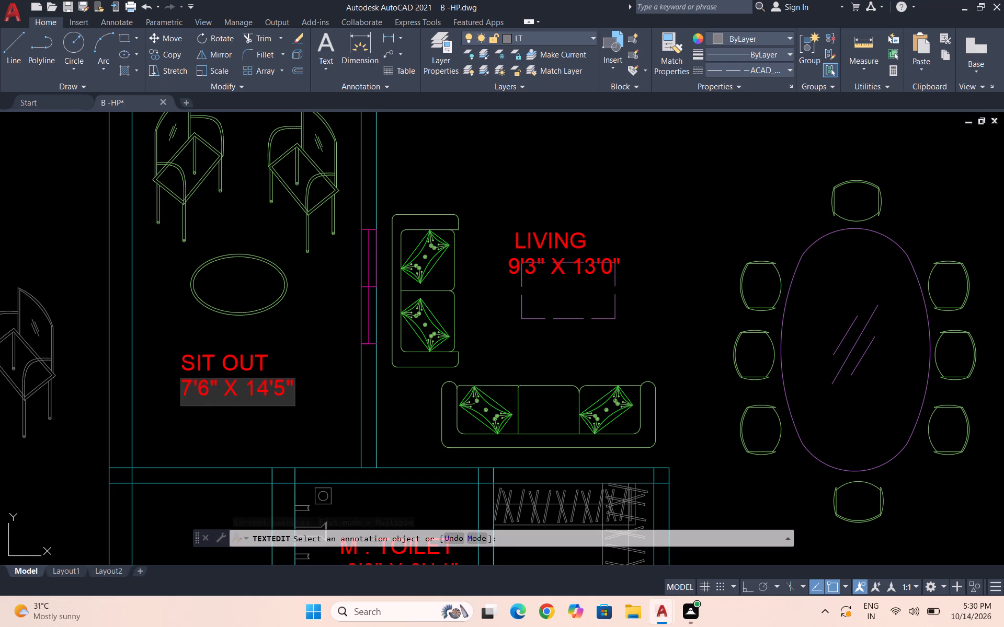
{"action": "left_click", "coordinate": [266, 389]}
{"action": "key", "text": "BackSpace"}
{"action": "key", "text": "3"}
{"action": "left_click", "coordinate": [288, 387]}
{"action": "key", "text": "BackSpace"}
{"action": "key", "text": "0"}
{"action": "left_click", "coordinate": [304, 415]}
{"action": "key", "text": "Escape"}
Copy the two-line balcony label beside Bedroom-1 into the balcony space alongside the M. Toilet.
{"action": "scroll", "coordinate": [300, 311], "scroll_direction": "down", "scroll_amount": 2}
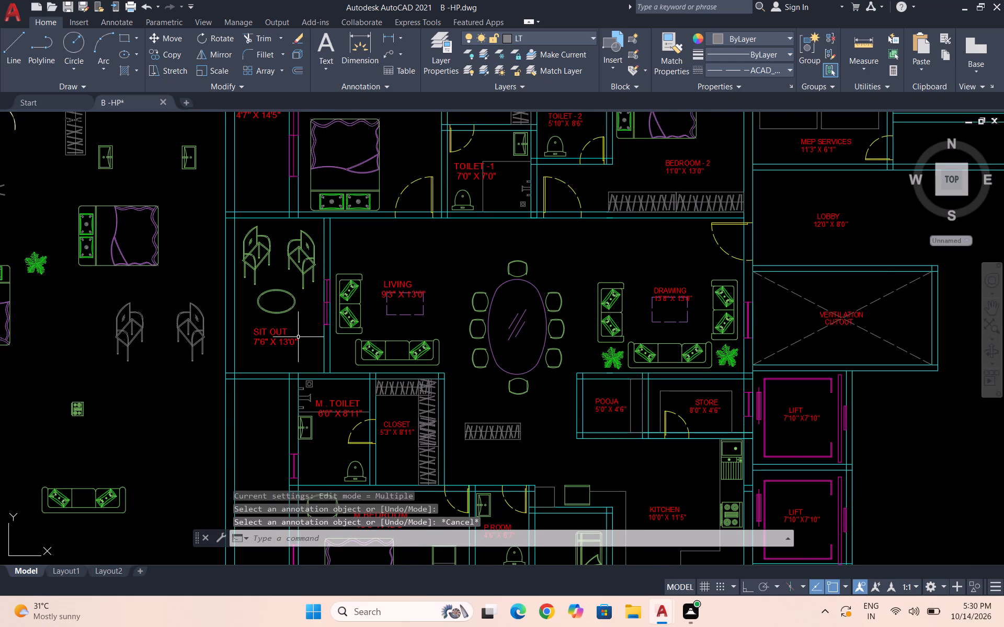
{"action": "scroll", "coordinate": [298, 370], "scroll_direction": "down", "scroll_amount": 1}
{"action": "scroll", "coordinate": [270, 207], "scroll_direction": "up", "scroll_amount": 3}
{"action": "left_click_drag", "start_coordinate": [292, 235], "coordinate": [286, 226]}
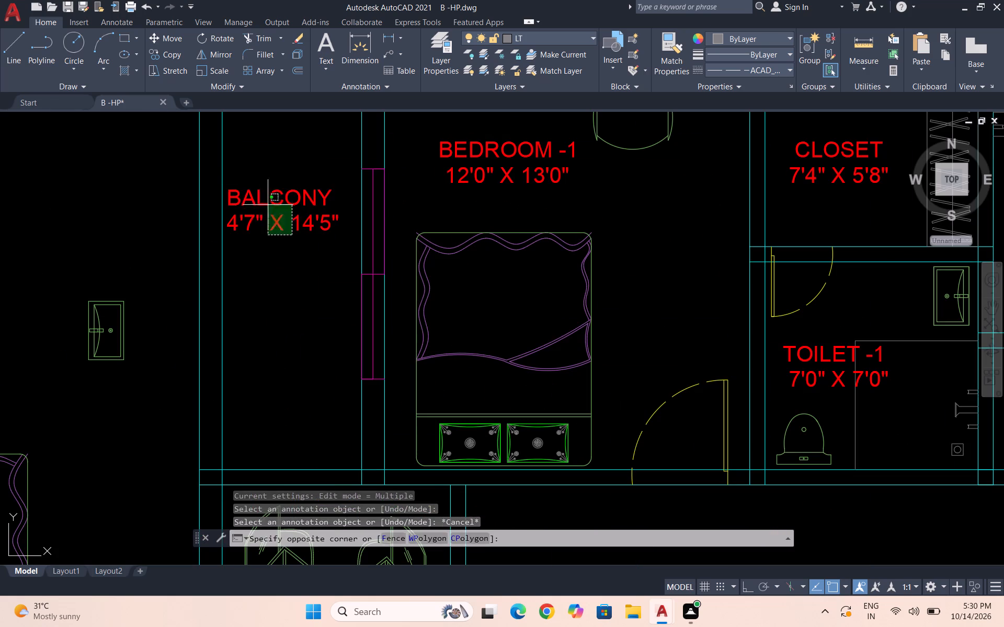
{"action": "left_click", "coordinate": [239, 180]}
{"action": "type", "text": "CO"}
{"action": "key", "text": "Return"}
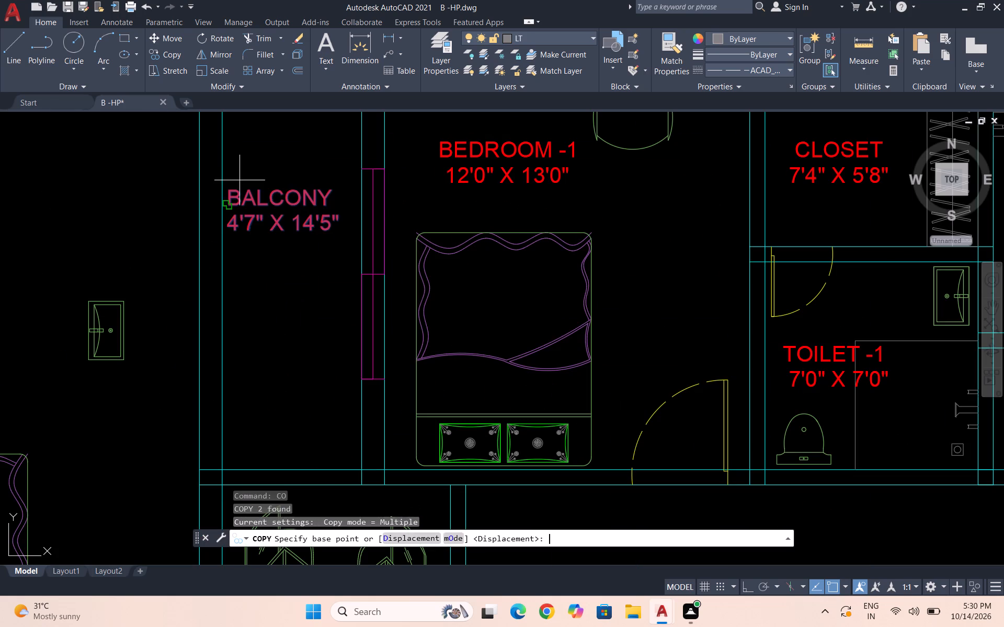
{"action": "left_click", "coordinate": [282, 208]}
{"action": "scroll", "coordinate": [337, 216], "scroll_direction": "down", "scroll_amount": 2}
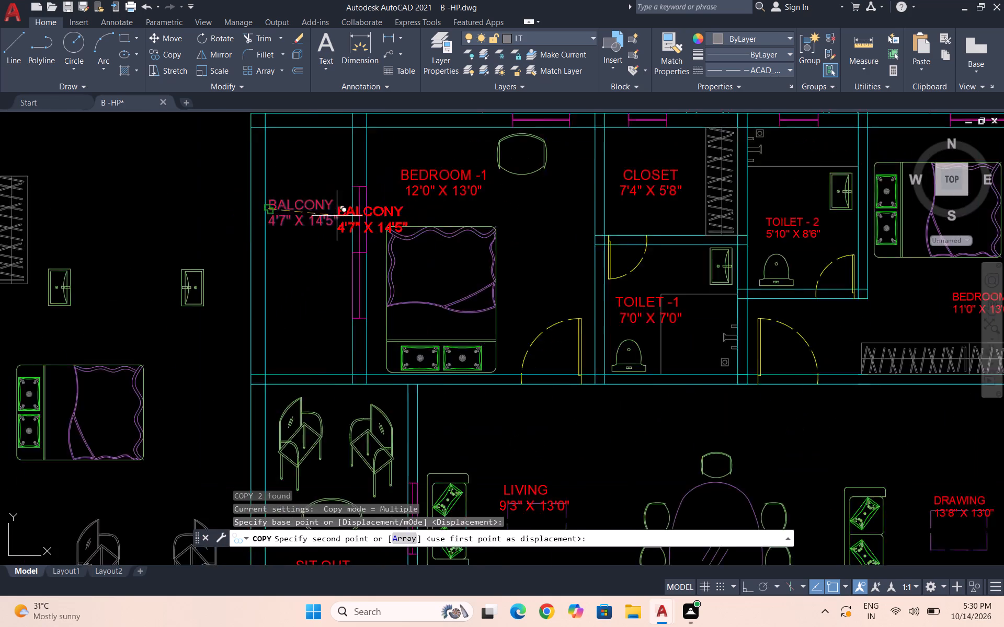
{"action": "scroll", "coordinate": [355, 131], "scroll_direction": "down", "scroll_amount": 1}
{"action": "scroll", "coordinate": [357, 308], "scroll_direction": "down", "scroll_amount": 2}
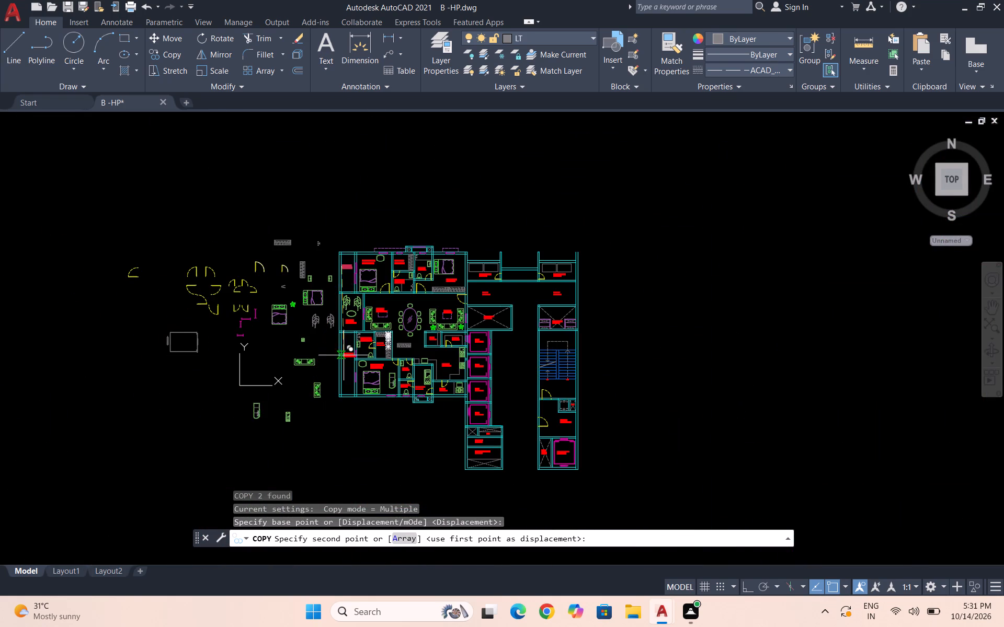
{"action": "scroll", "coordinate": [343, 355], "scroll_direction": "up", "scroll_amount": 6}
{"action": "left_click", "coordinate": [287, 334]}
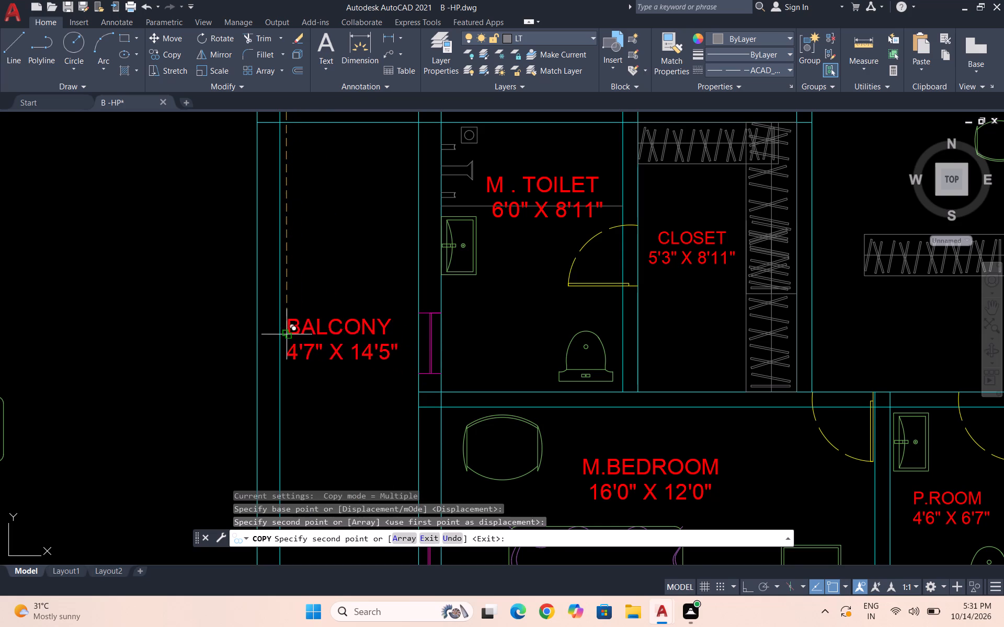
{"action": "scroll", "coordinate": [323, 337], "scroll_direction": "up", "scroll_amount": 2}
{"action": "key", "text": "Escape"}
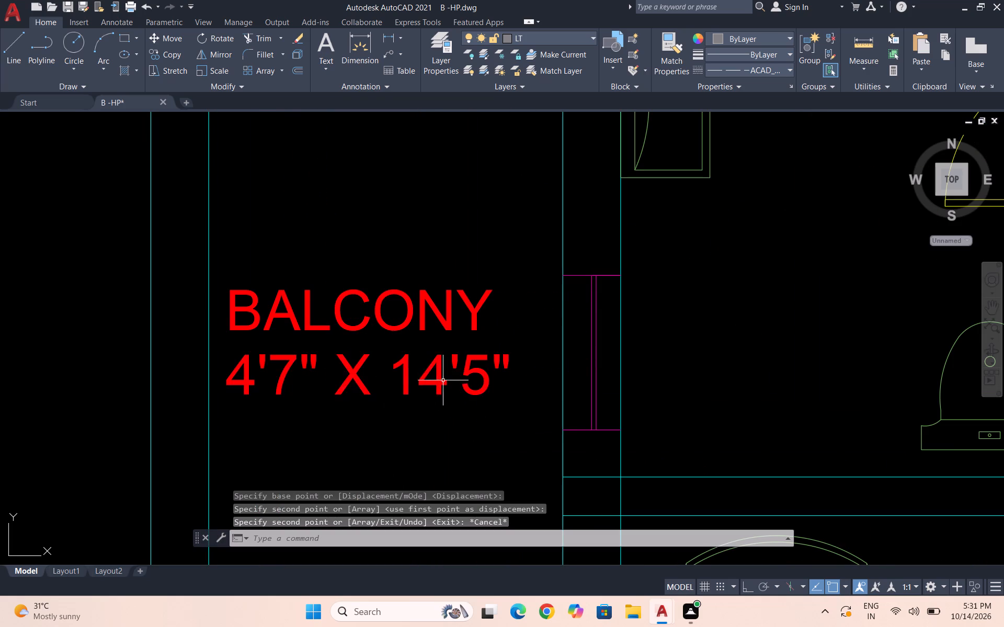
Set the size text of the balcony label beside the M. Toilet to 4'7" X 23'0".
{"action": "double_click", "coordinate": [433, 370]}
{"action": "left_click", "coordinate": [451, 373]}
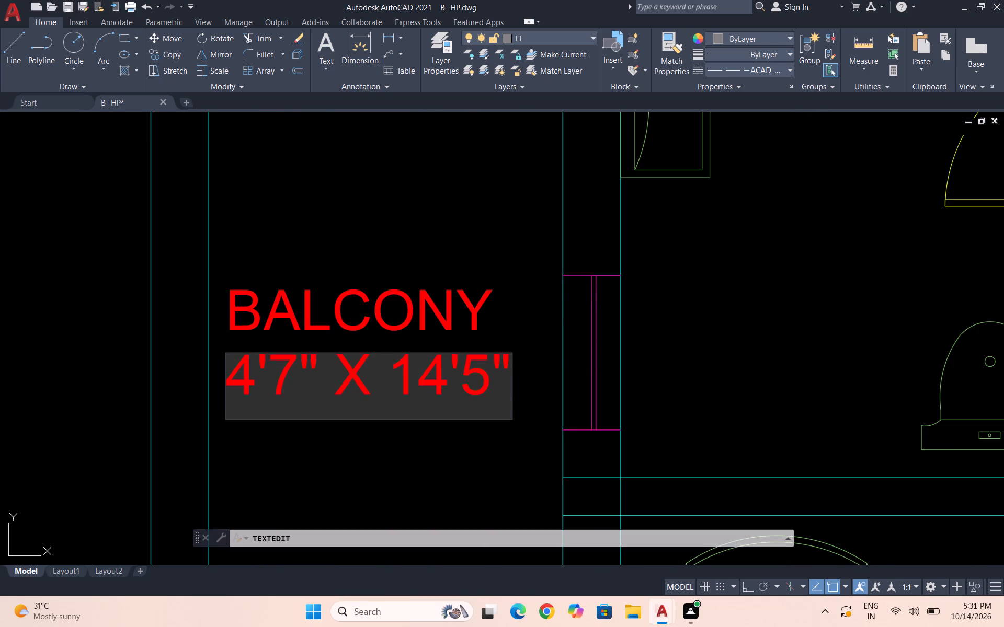
{"action": "key", "text": "BackSpace"}
{"action": "key", "text": "BackSpace"}
{"action": "key", "text": "1"}
{"action": "key", "text": "BackSpace"}
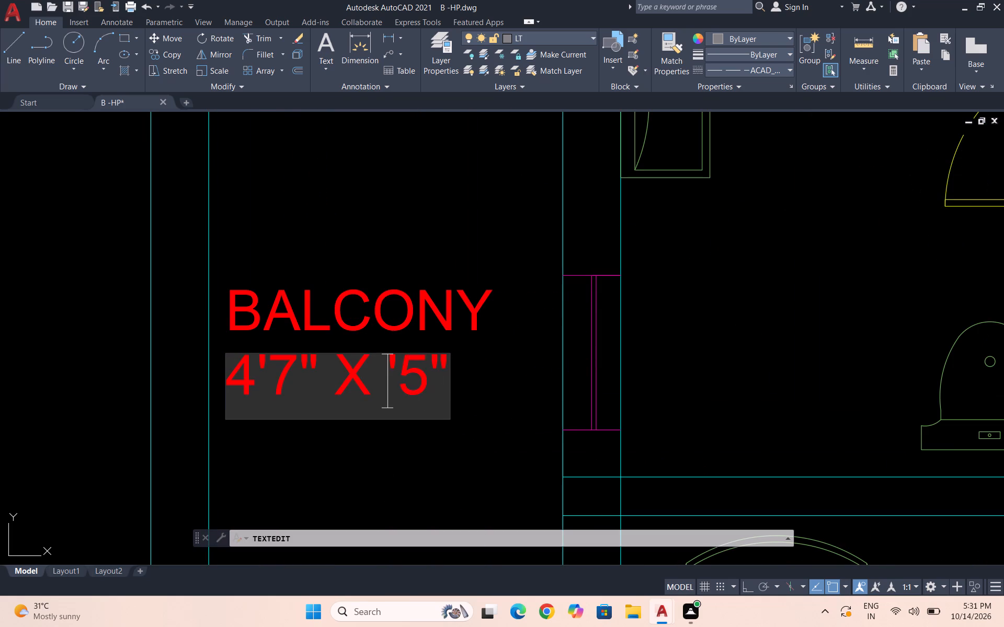
{"action": "type", "text": "23"}
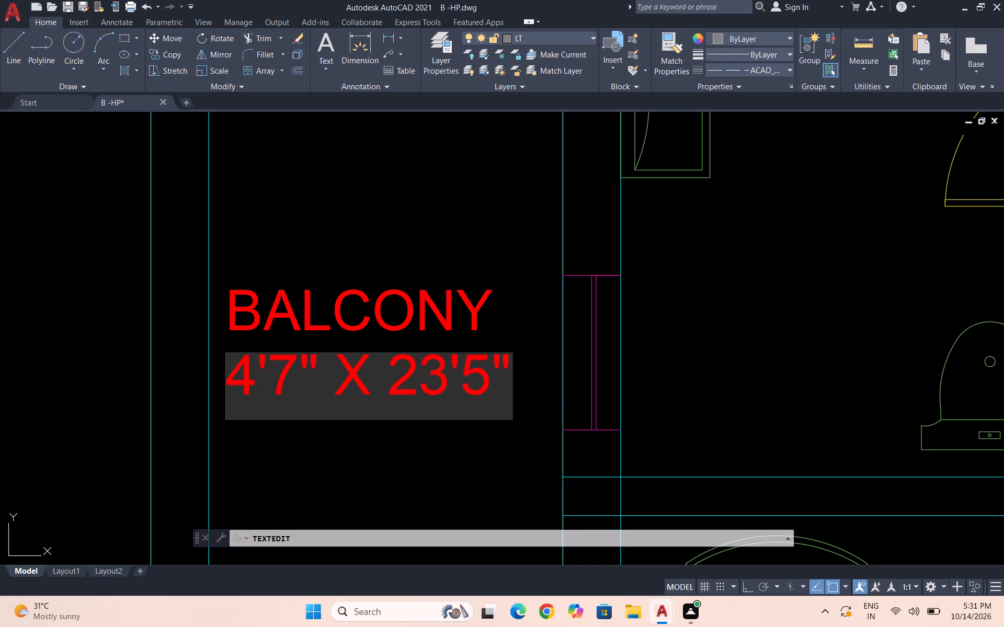
{"action": "left_click", "coordinate": [494, 388]}
{"action": "key", "text": "BackSpace"}
{"action": "key", "text": "0"}
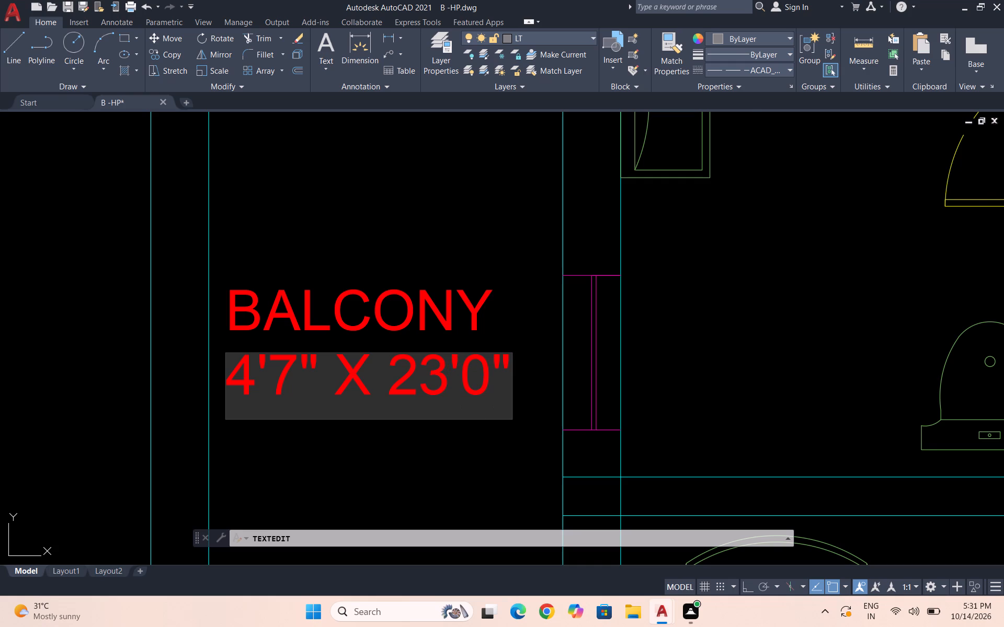
{"action": "left_click", "coordinate": [476, 438]}
{"action": "key", "text": "Escape"}
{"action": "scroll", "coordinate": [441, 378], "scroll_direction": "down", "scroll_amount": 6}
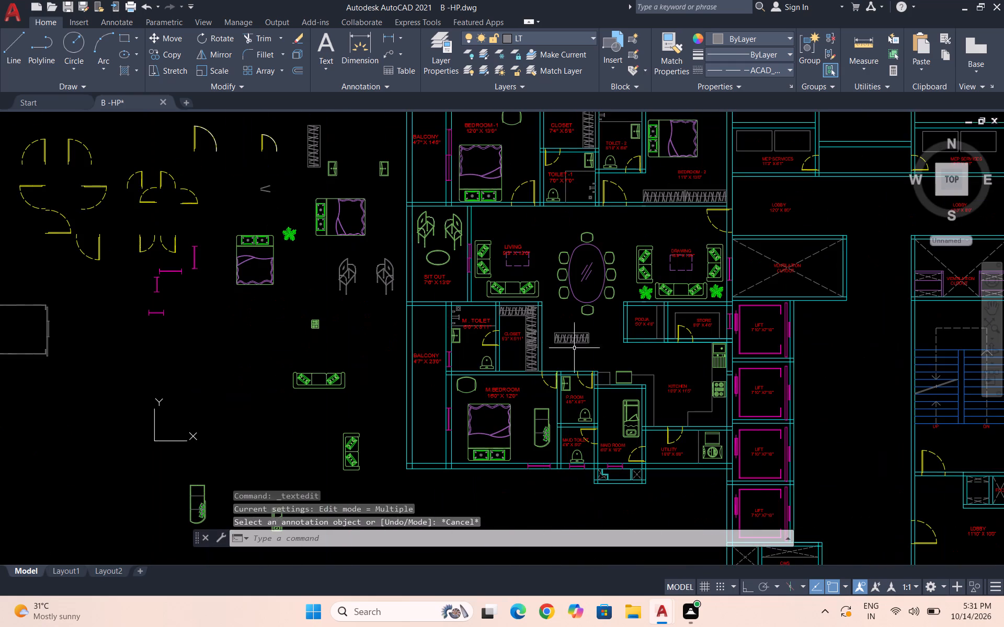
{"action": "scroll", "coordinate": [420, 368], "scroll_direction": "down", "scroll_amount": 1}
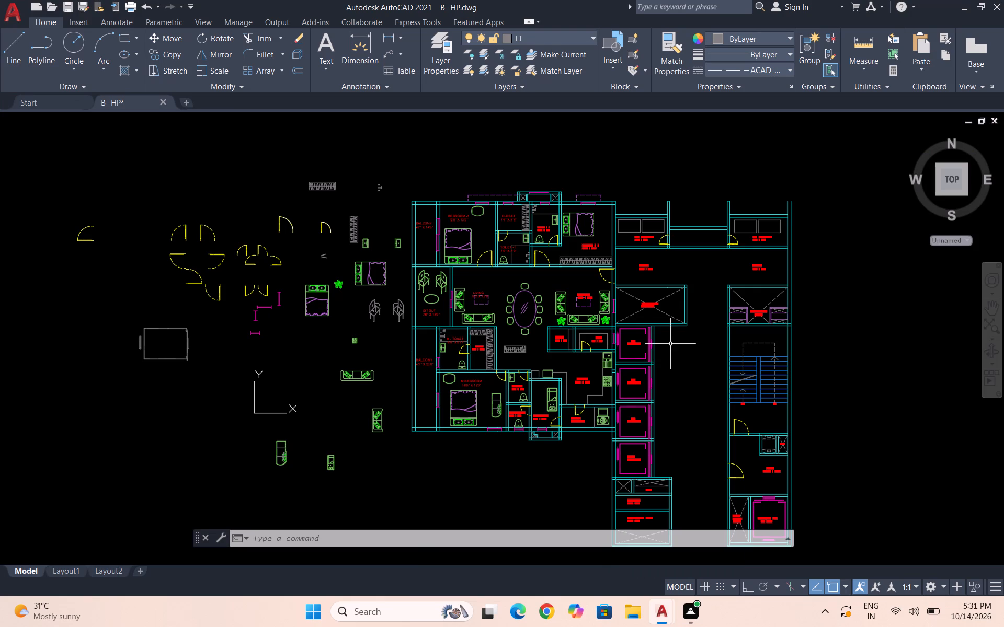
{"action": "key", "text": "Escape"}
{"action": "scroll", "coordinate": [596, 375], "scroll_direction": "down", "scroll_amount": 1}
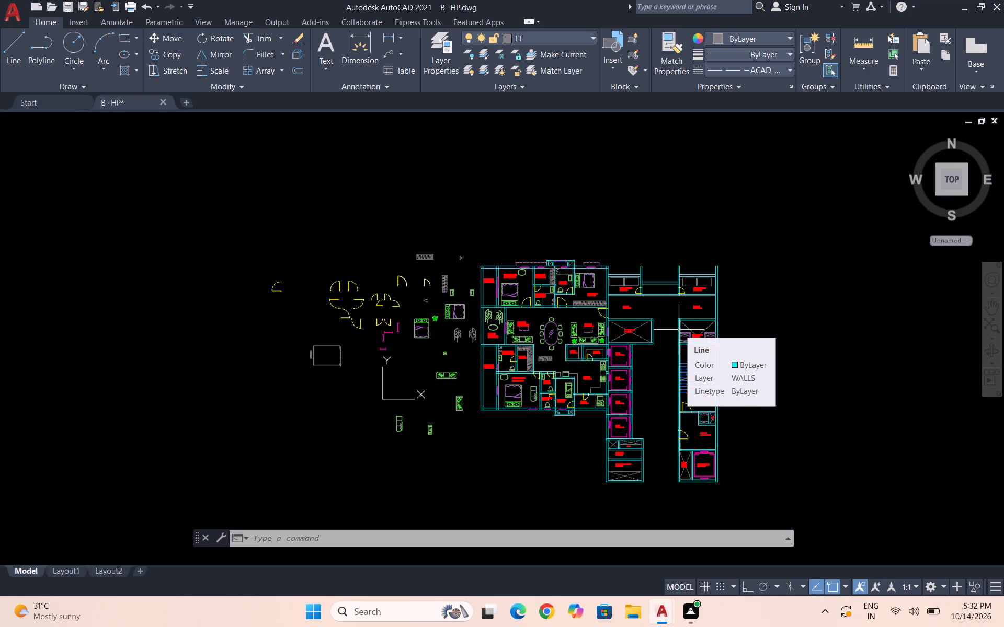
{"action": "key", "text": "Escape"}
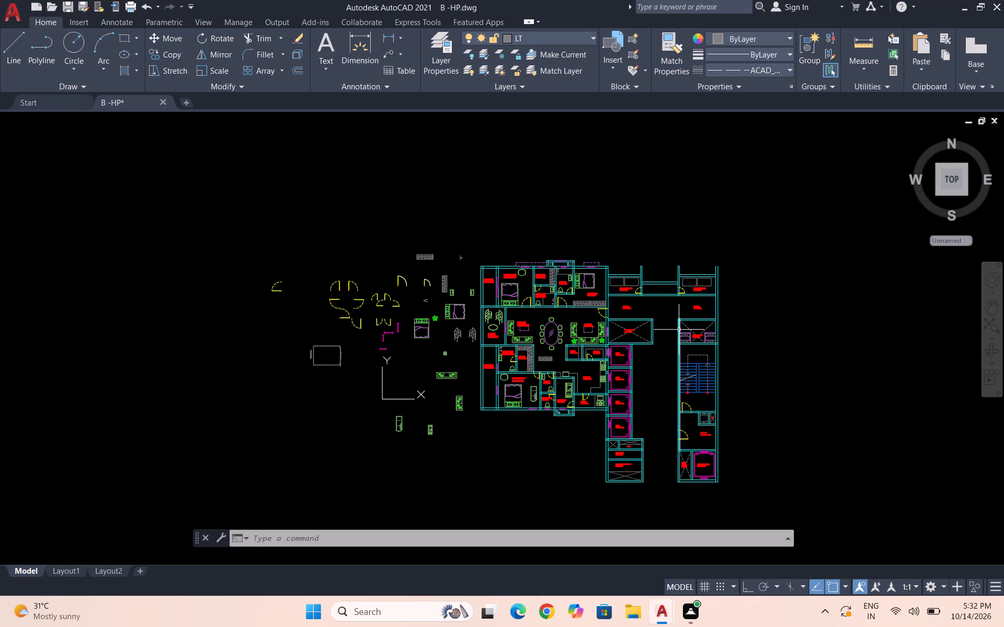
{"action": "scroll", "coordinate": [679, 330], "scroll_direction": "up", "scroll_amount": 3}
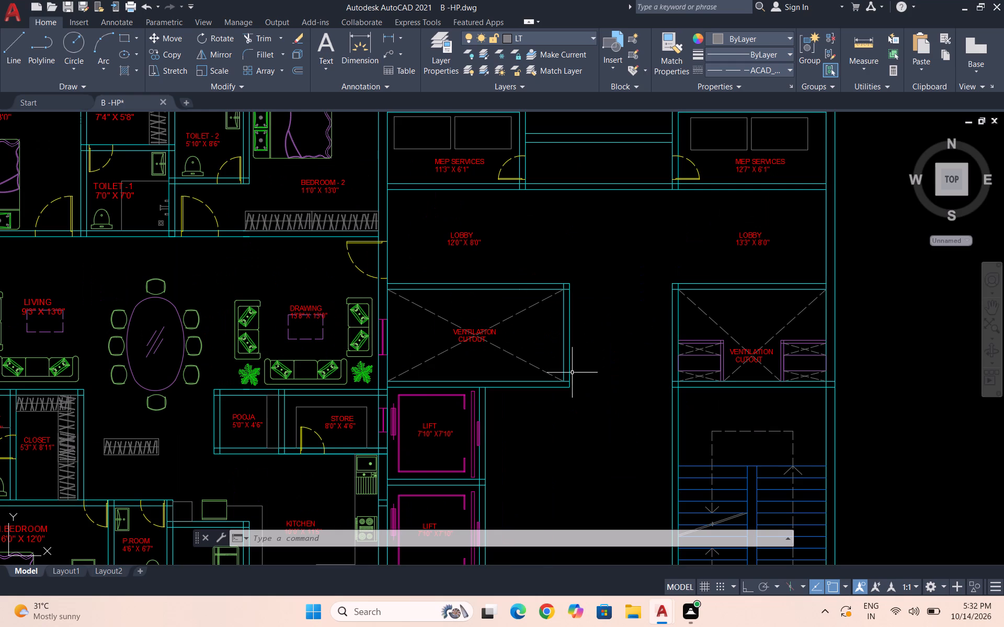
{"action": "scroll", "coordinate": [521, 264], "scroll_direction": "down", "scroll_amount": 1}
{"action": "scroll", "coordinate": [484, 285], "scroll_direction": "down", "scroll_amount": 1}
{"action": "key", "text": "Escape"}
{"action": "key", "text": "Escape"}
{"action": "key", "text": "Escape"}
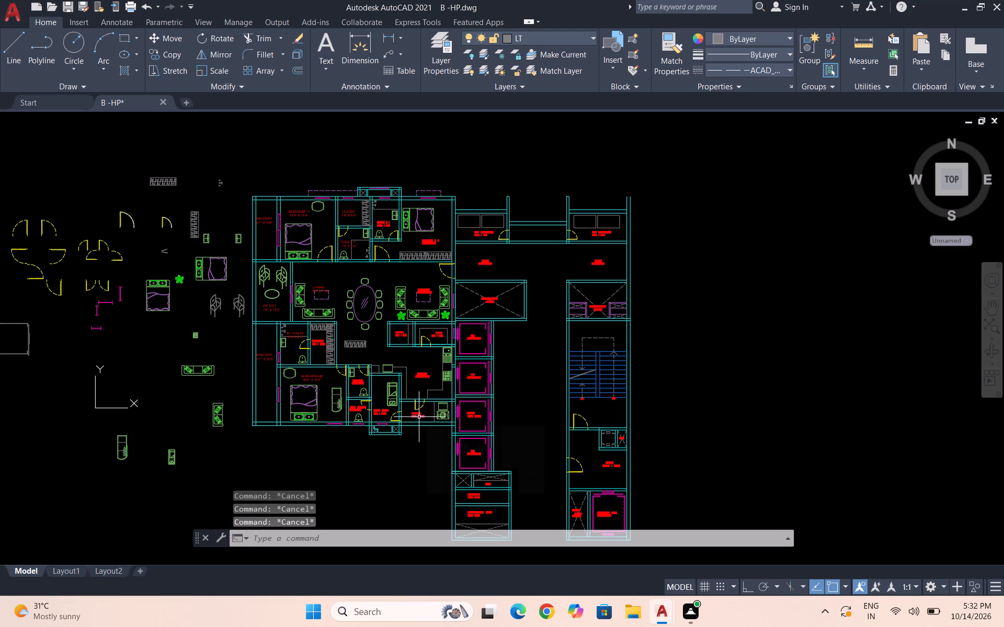
Copy the whole apartment with its furniture and labels below the original, placing its upper-right wall corner on the garbage room's left inner wall face.
{"action": "left_click", "coordinate": [446, 435]}
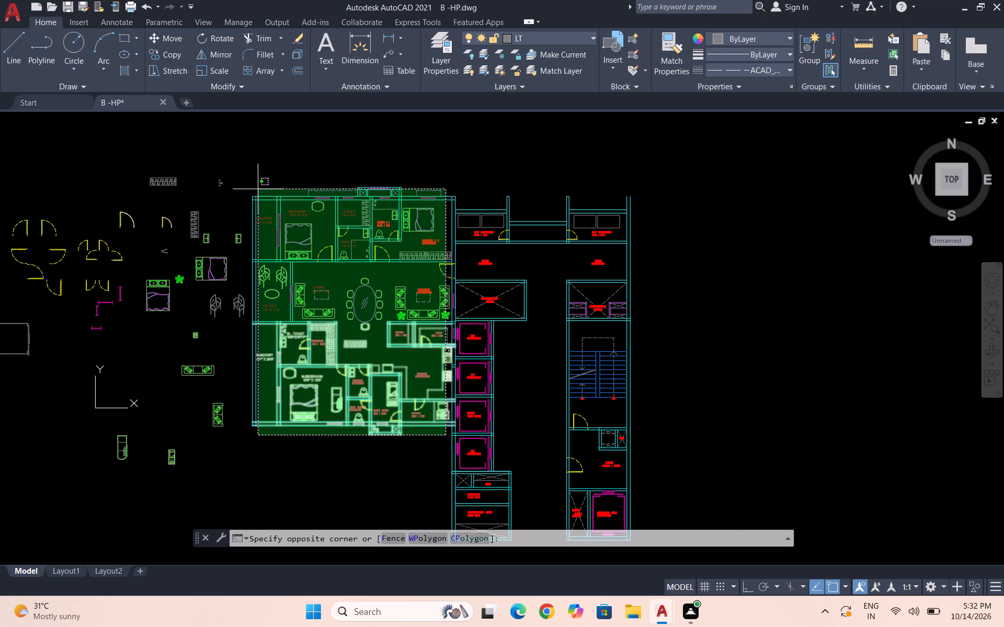
{"action": "left_click", "coordinate": [249, 179]}
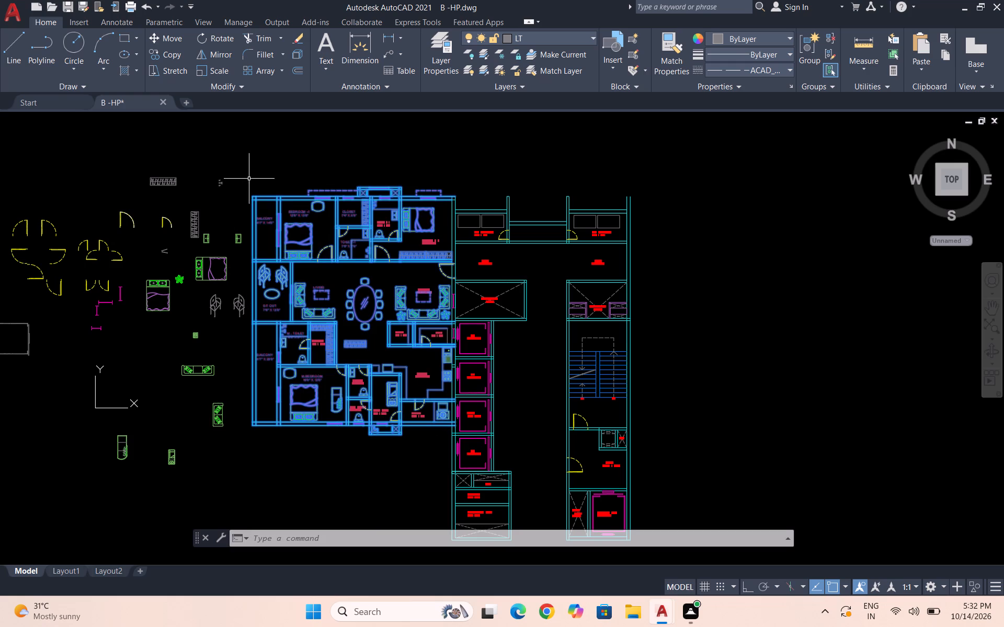
{"action": "scroll", "coordinate": [443, 201], "scroll_direction": "up", "scroll_amount": 4}
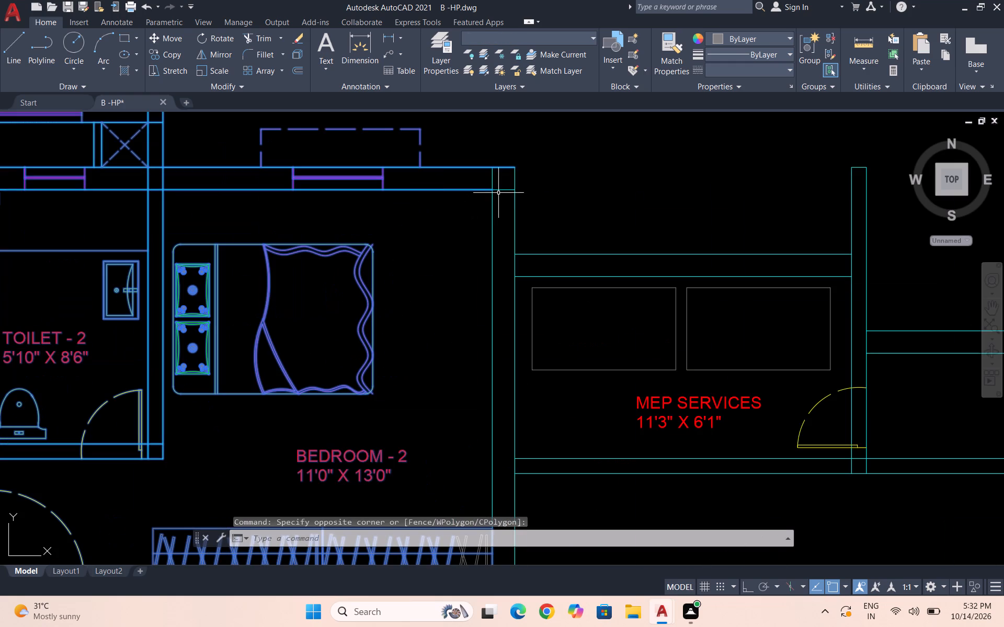
{"action": "left_click", "coordinate": [500, 190]}
{"action": "scroll", "coordinate": [494, 145], "scroll_direction": "down", "scroll_amount": 3}
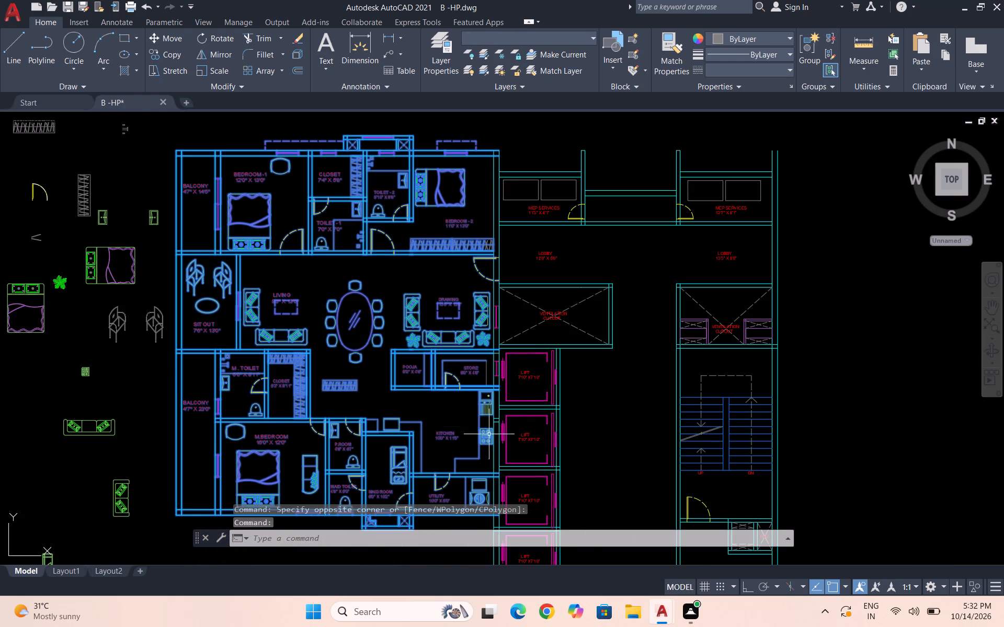
{"action": "scroll", "coordinate": [490, 418], "scroll_direction": "up", "scroll_amount": 3}
{"action": "left_click", "coordinate": [496, 420]}
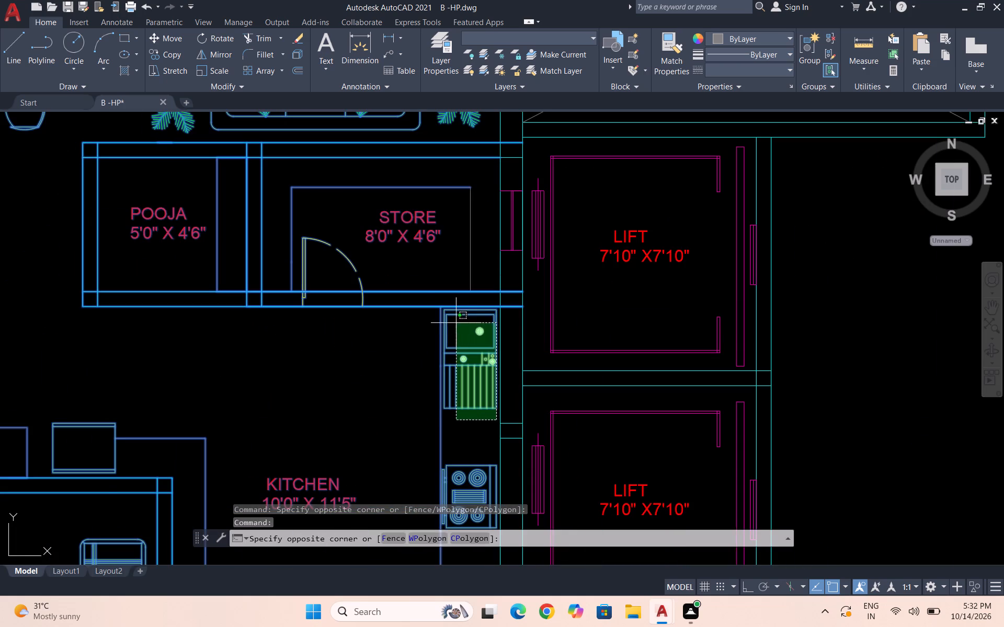
{"action": "left_click", "coordinate": [438, 311]}
{"action": "scroll", "coordinate": [440, 288], "scroll_direction": "down", "scroll_amount": 4}
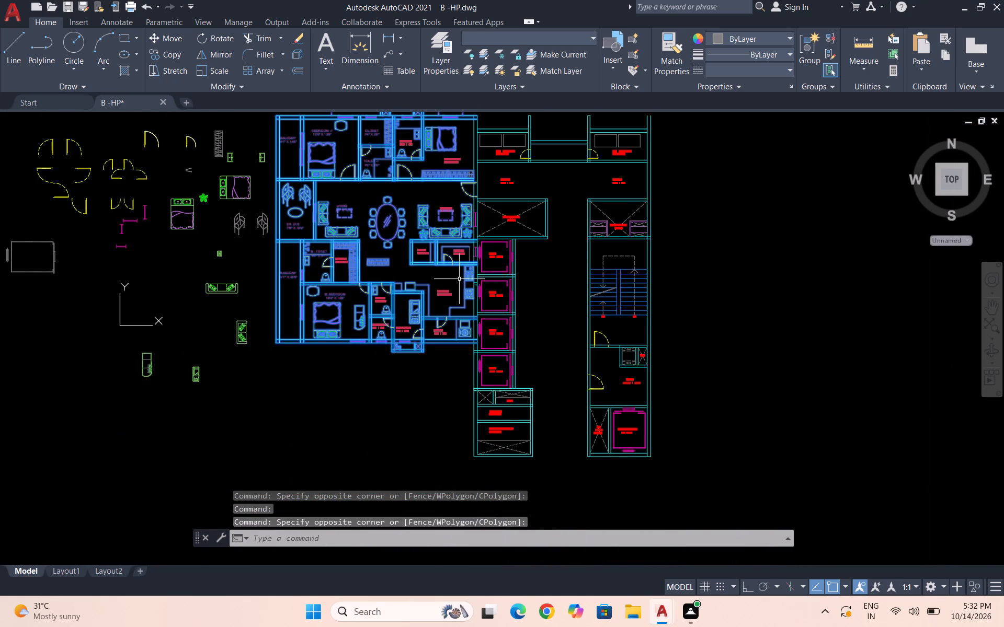
{"action": "scroll", "coordinate": [455, 307], "scroll_direction": "up", "scroll_amount": 3}
{"action": "scroll", "coordinate": [478, 305], "scroll_direction": "down", "scroll_amount": 2}
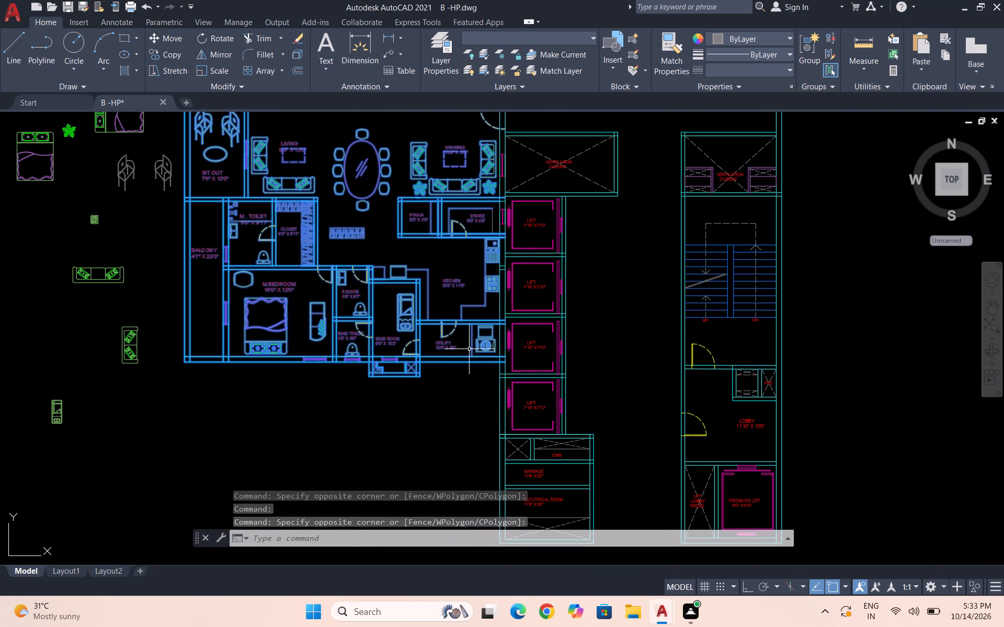
{"action": "scroll", "coordinate": [458, 325], "scroll_direction": "down", "scroll_amount": 2}
{"action": "type", "text": "CO"}
{"action": "key", "text": "Return"}
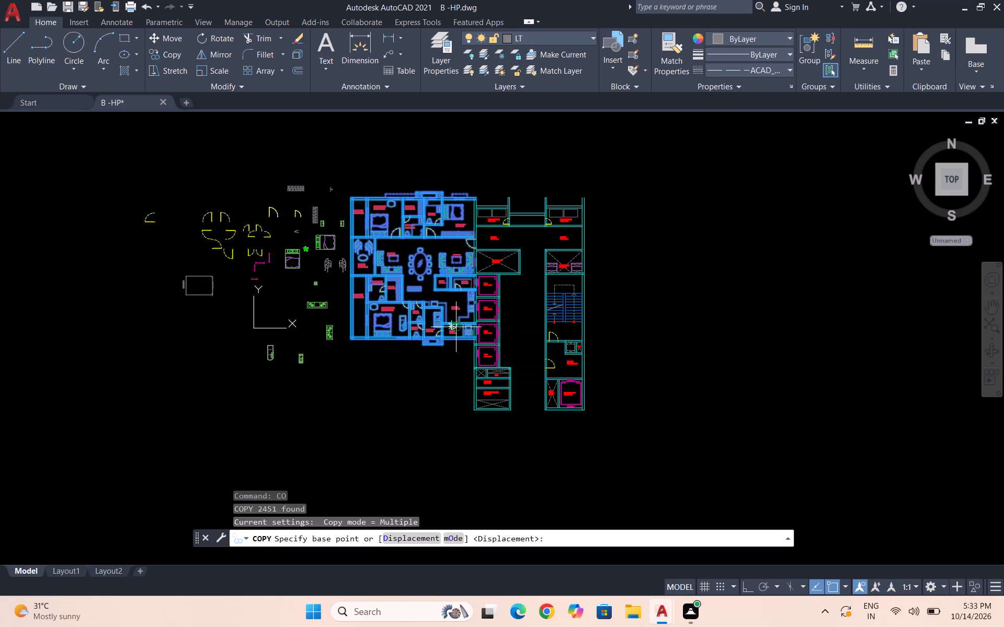
{"action": "scroll", "coordinate": [472, 202], "scroll_direction": "up", "scroll_amount": 3}
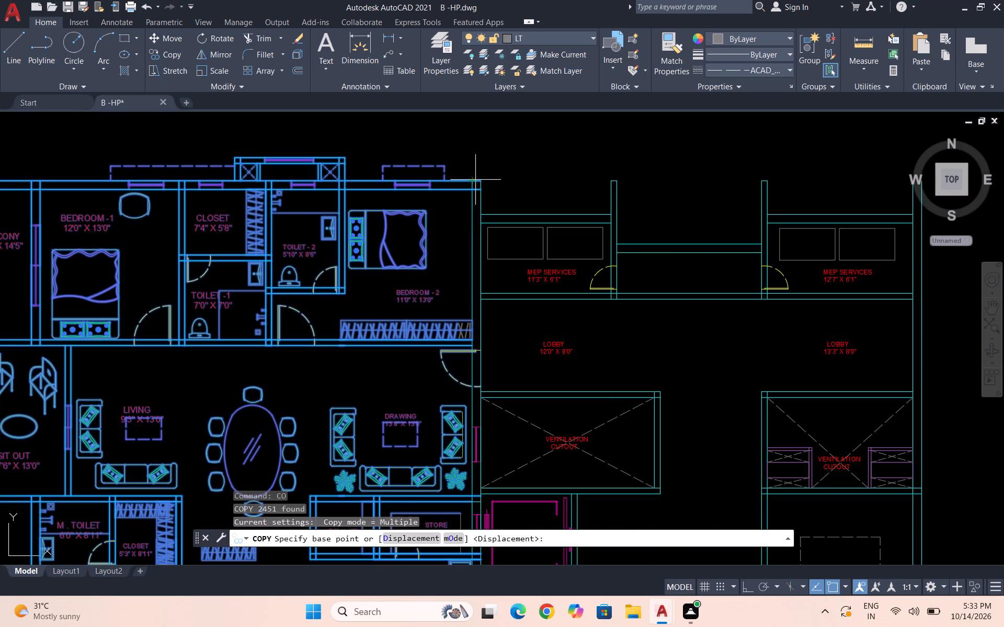
{"action": "left_click", "coordinate": [479, 180]}
{"action": "scroll", "coordinate": [475, 182], "scroll_direction": "down", "scroll_amount": 3}
{"action": "scroll", "coordinate": [486, 141], "scroll_direction": "down", "scroll_amount": 1}
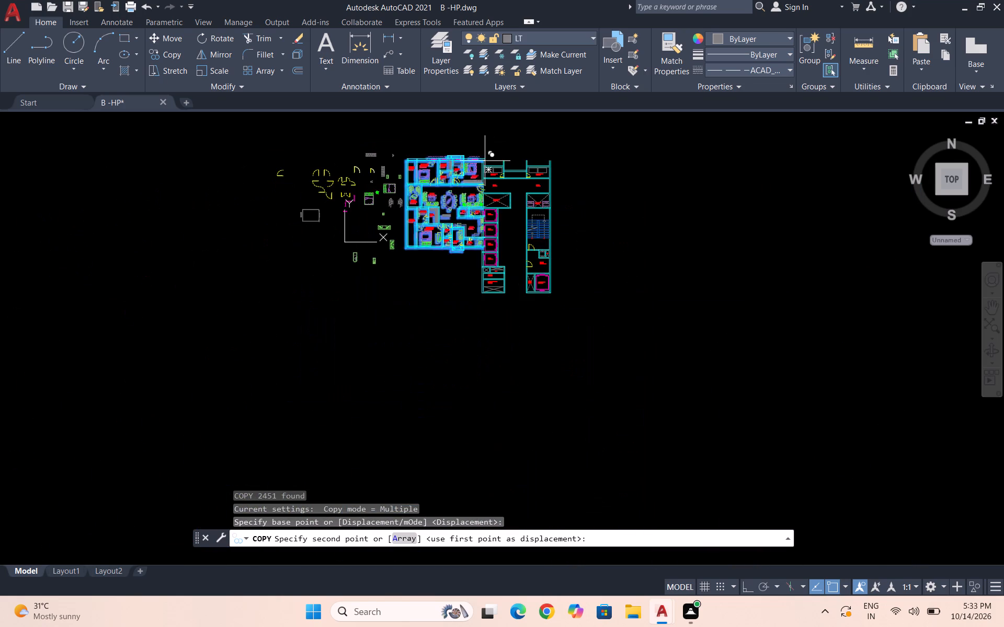
{"action": "scroll", "coordinate": [477, 304], "scroll_direction": "up", "scroll_amount": 2}
{"action": "scroll", "coordinate": [484, 256], "scroll_direction": "up", "scroll_amount": 2}
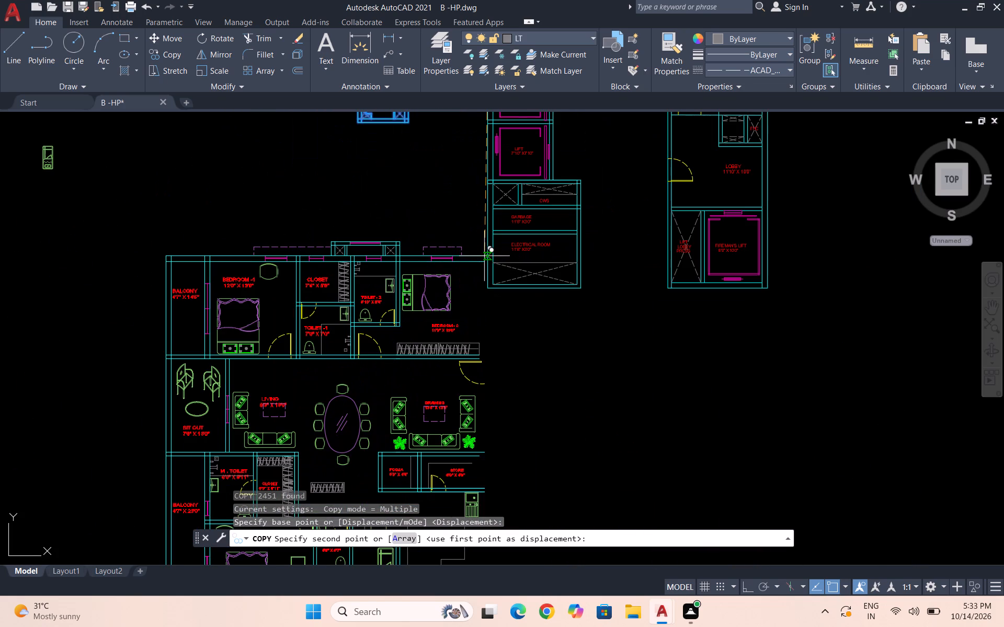
{"action": "scroll", "coordinate": [486, 256], "scroll_direction": "up", "scroll_amount": 1}
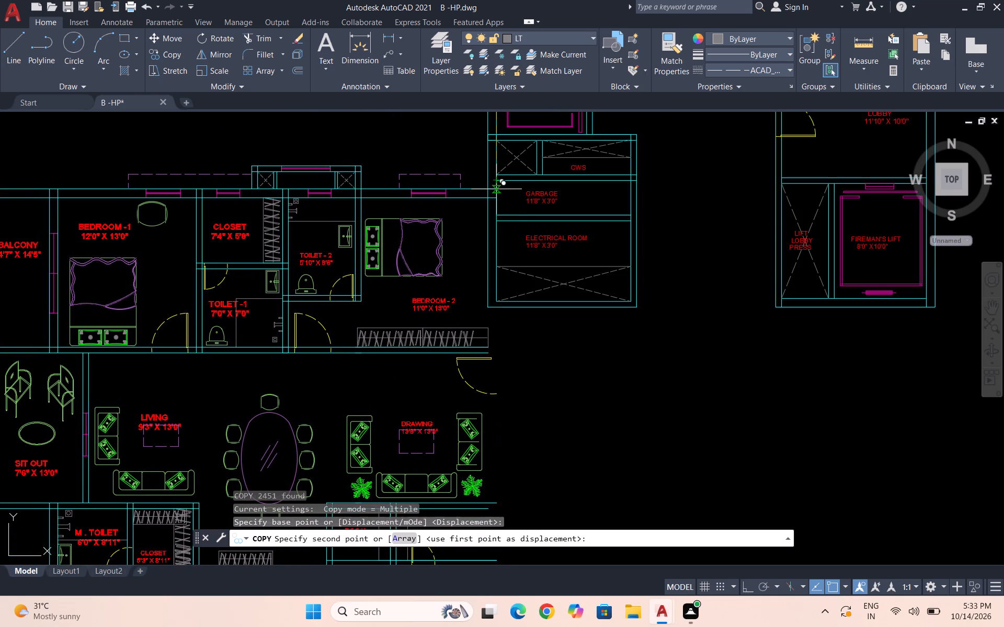
{"action": "scroll", "coordinate": [497, 199], "scroll_direction": "down", "scroll_amount": 4}
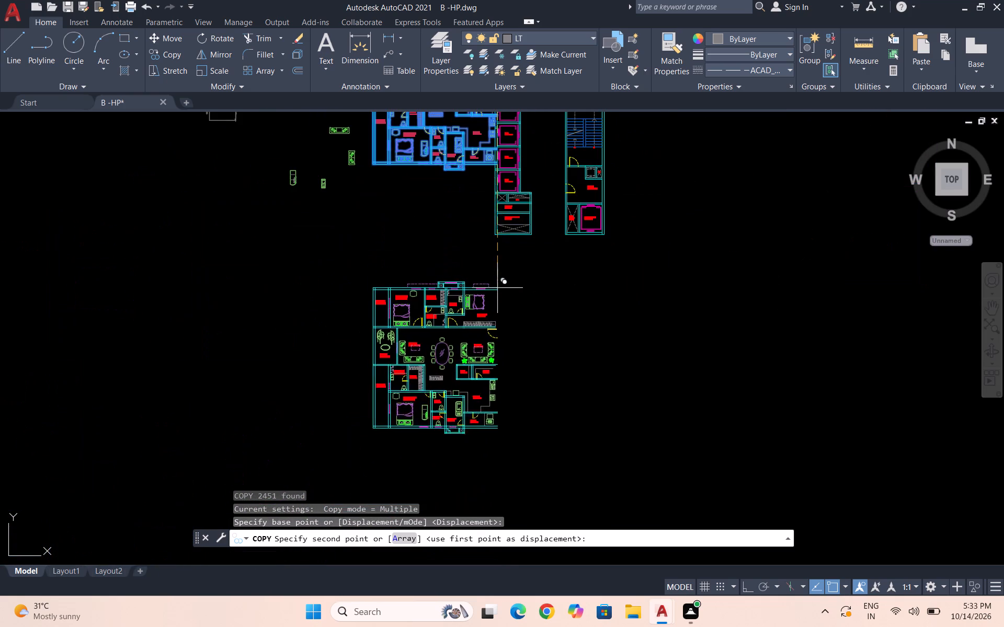
{"action": "scroll", "coordinate": [496, 320], "scroll_direction": "down", "scroll_amount": 2}
{"action": "scroll", "coordinate": [490, 263], "scroll_direction": "up", "scroll_amount": 2}
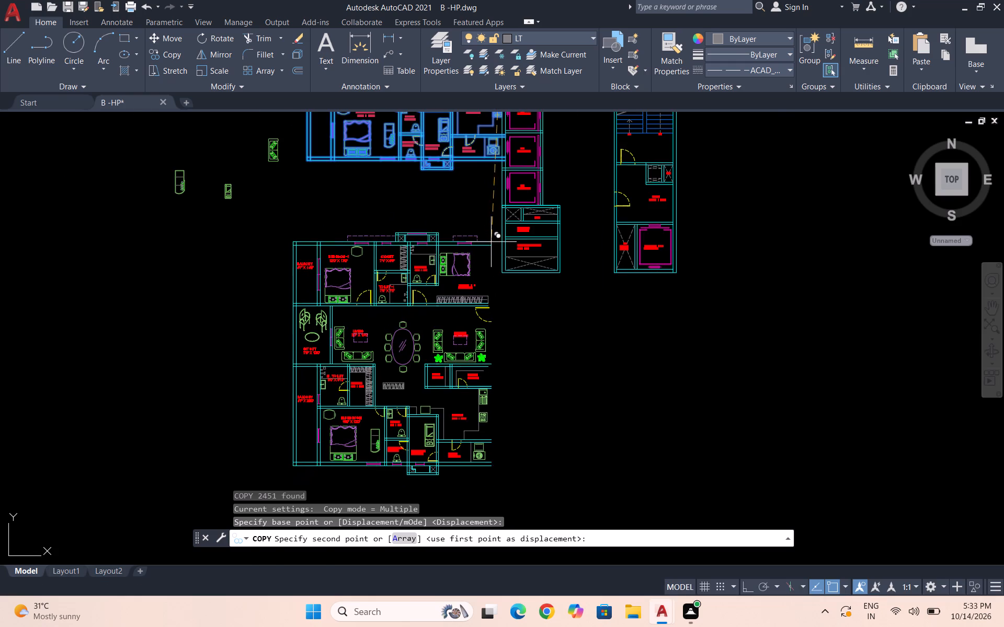
{"action": "scroll", "coordinate": [492, 242], "scroll_direction": "up", "scroll_amount": 3}
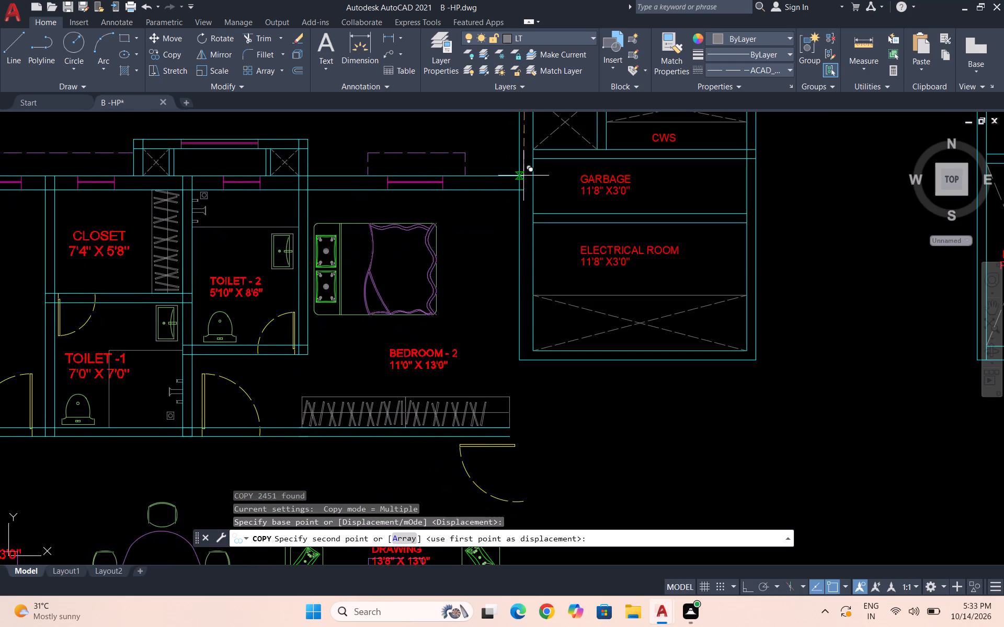
{"action": "left_click", "coordinate": [532, 170]}
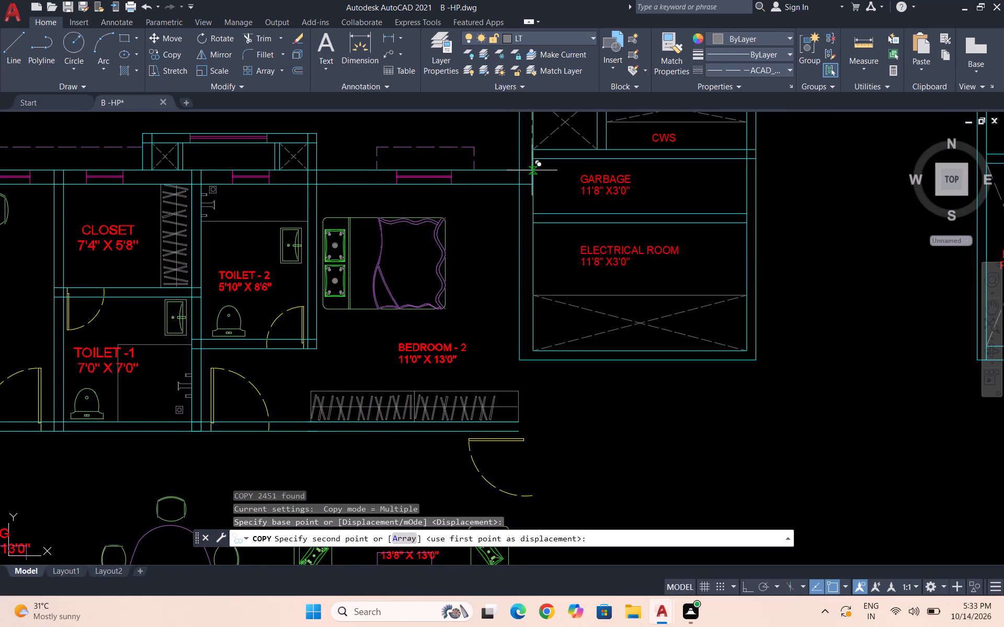
{"action": "scroll", "coordinate": [462, 227], "scroll_direction": "down", "scroll_amount": 3}
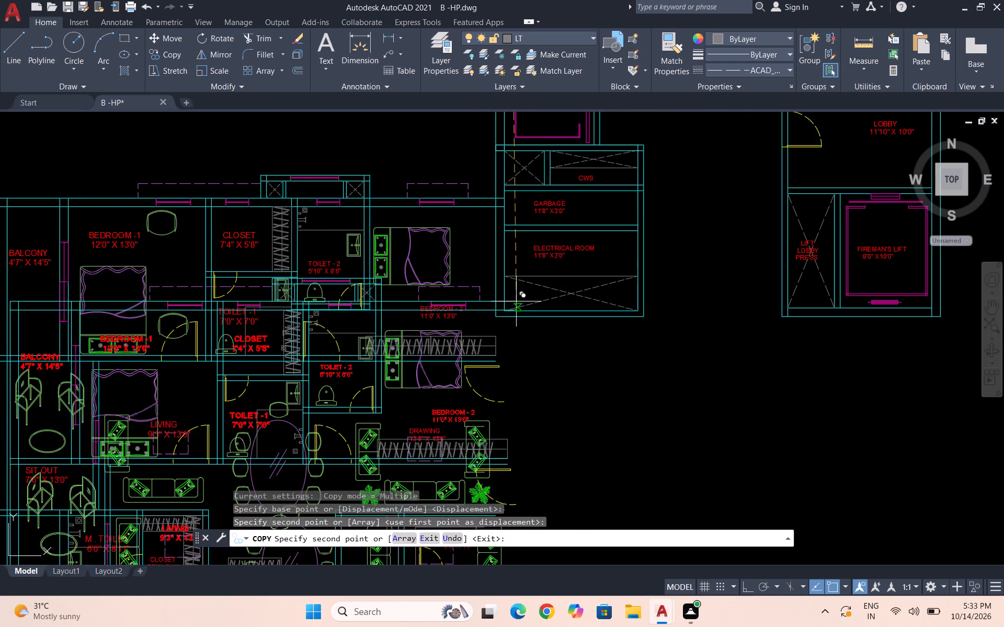
{"action": "key", "text": "Escape"}
{"action": "scroll", "coordinate": [543, 219], "scroll_direction": "down", "scroll_amount": 2}
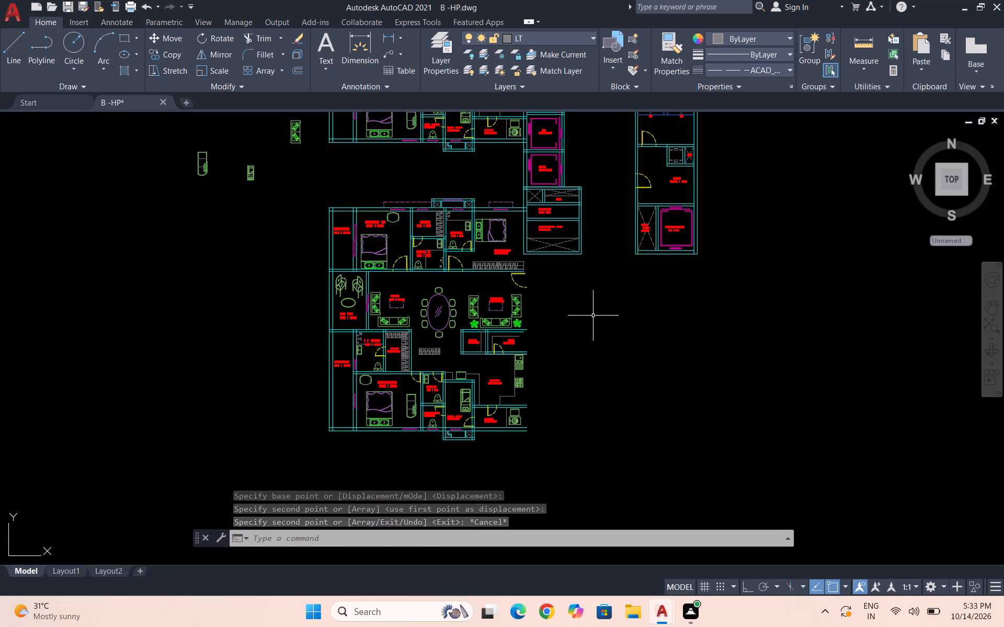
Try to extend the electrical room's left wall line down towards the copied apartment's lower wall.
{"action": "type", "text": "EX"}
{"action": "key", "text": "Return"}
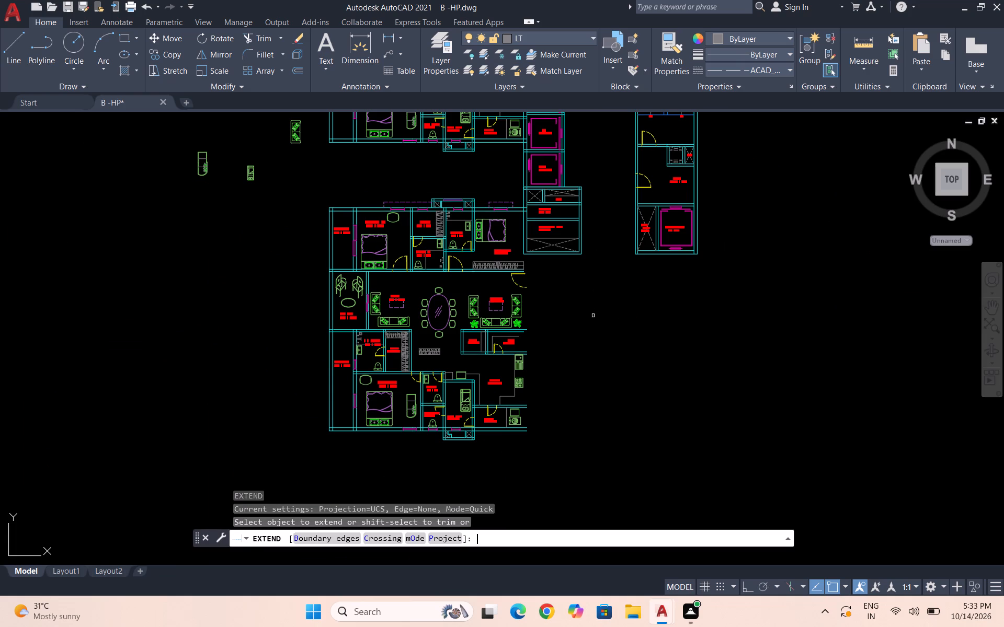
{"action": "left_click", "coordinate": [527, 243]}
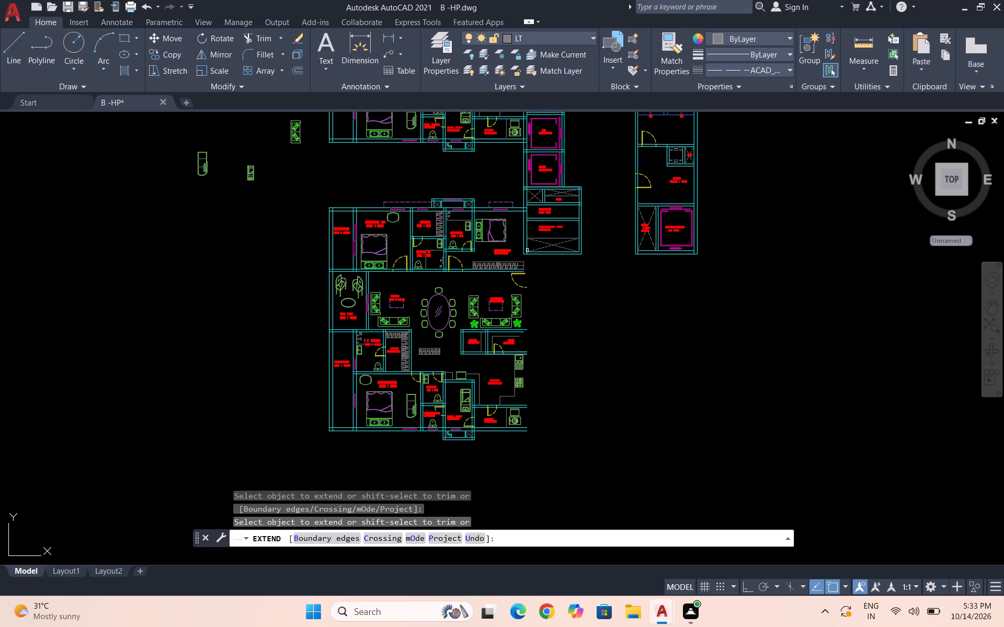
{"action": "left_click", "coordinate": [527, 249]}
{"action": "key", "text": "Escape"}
Draw a vertical line, with Ortho on, from the copied apartment's lower-right wall end up to the electrical room's left wall.
{"action": "key", "text": "l"}
{"action": "key", "text": "Return"}
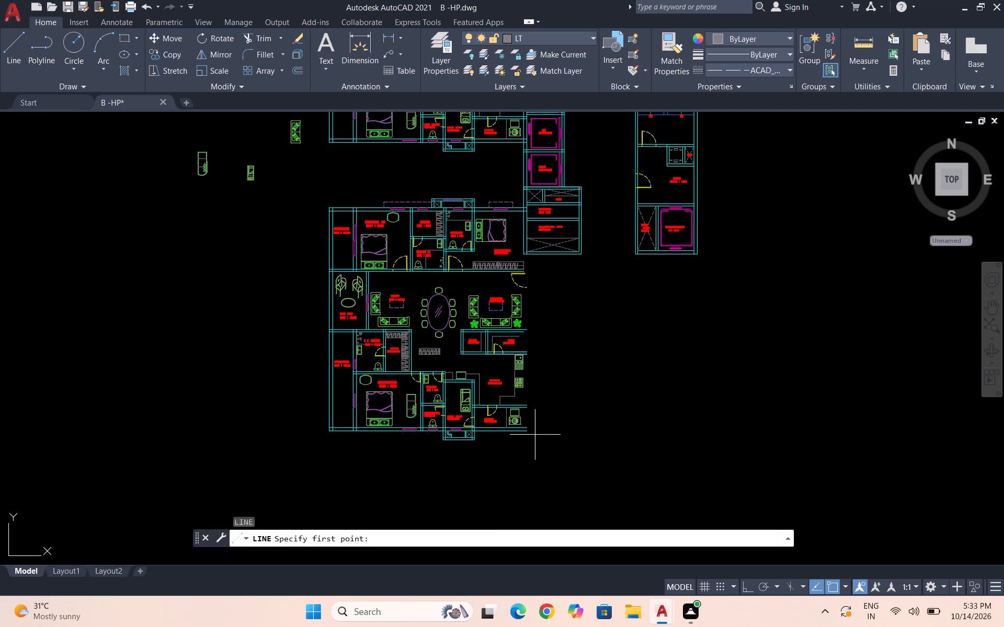
{"action": "left_click", "coordinate": [528, 432]}
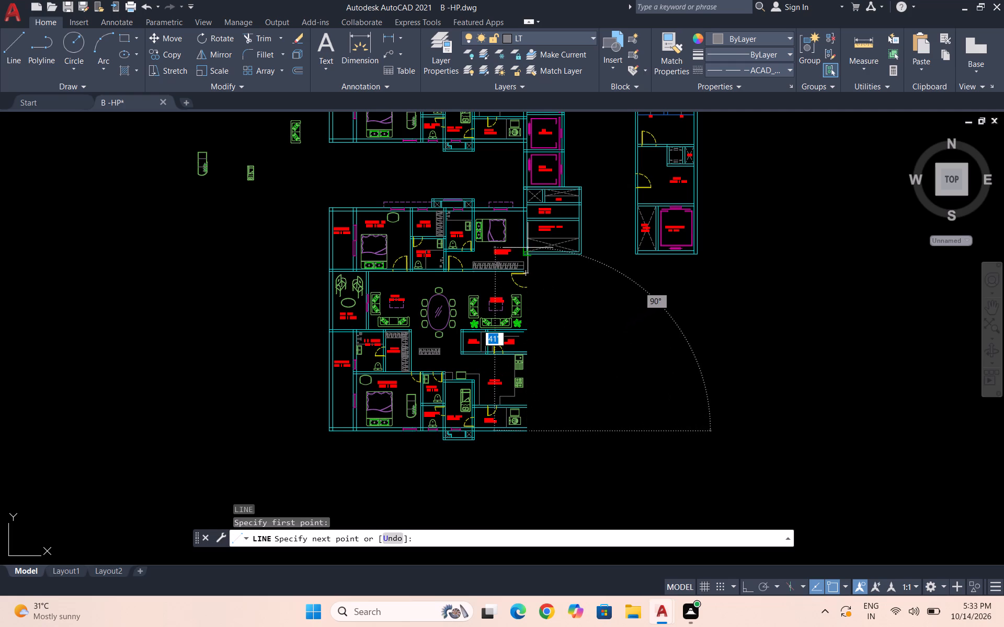
{"action": "scroll", "coordinate": [529, 251], "scroll_direction": "up", "scroll_amount": 1}
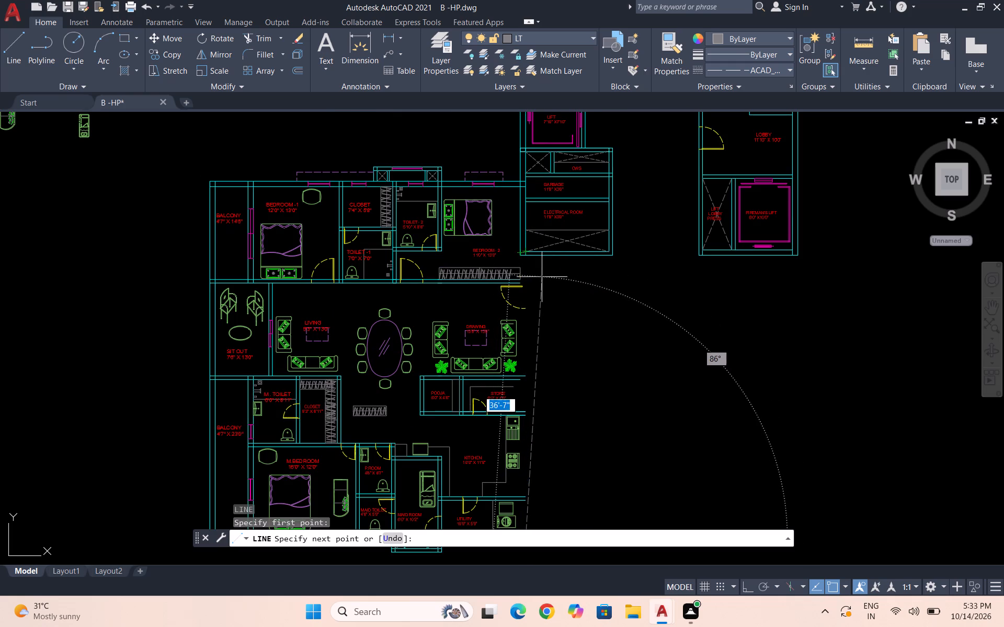
{"action": "key", "text": "F8"}
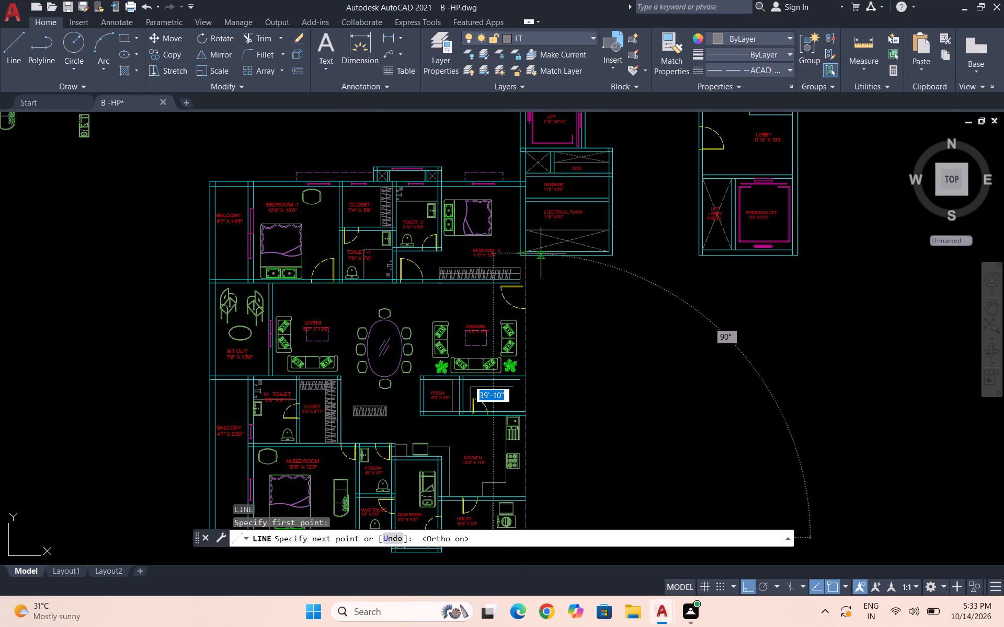
{"action": "scroll", "coordinate": [538, 253], "scroll_direction": "up", "scroll_amount": 1}
{"action": "left_click", "coordinate": [518, 257]}
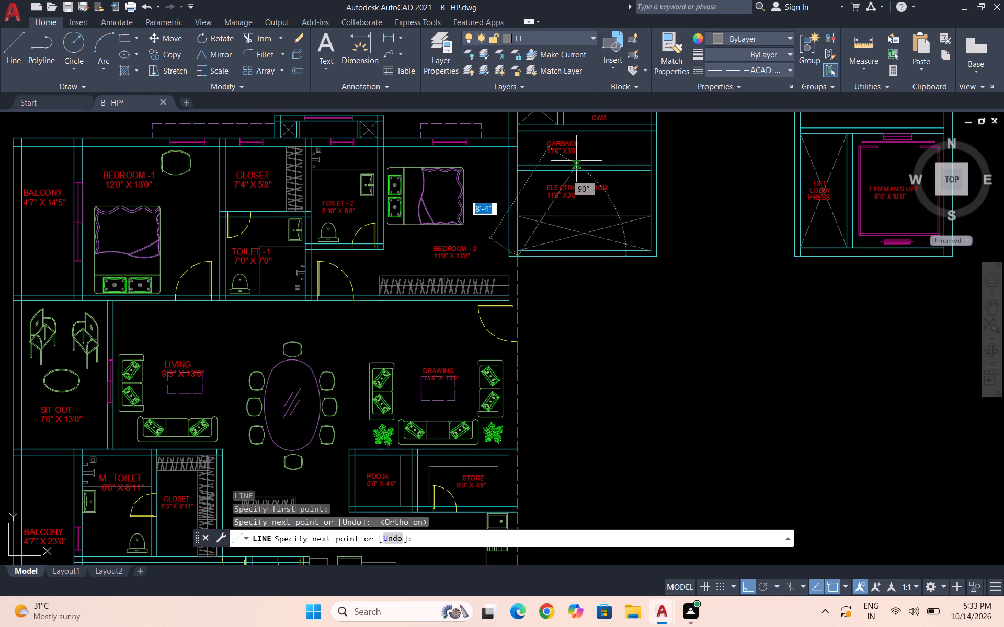
{"action": "key", "text": "Escape"}
Match the new vertical line's properties to the electrical room's bottom wall line.
{"action": "left_click", "coordinate": [659, 72]}
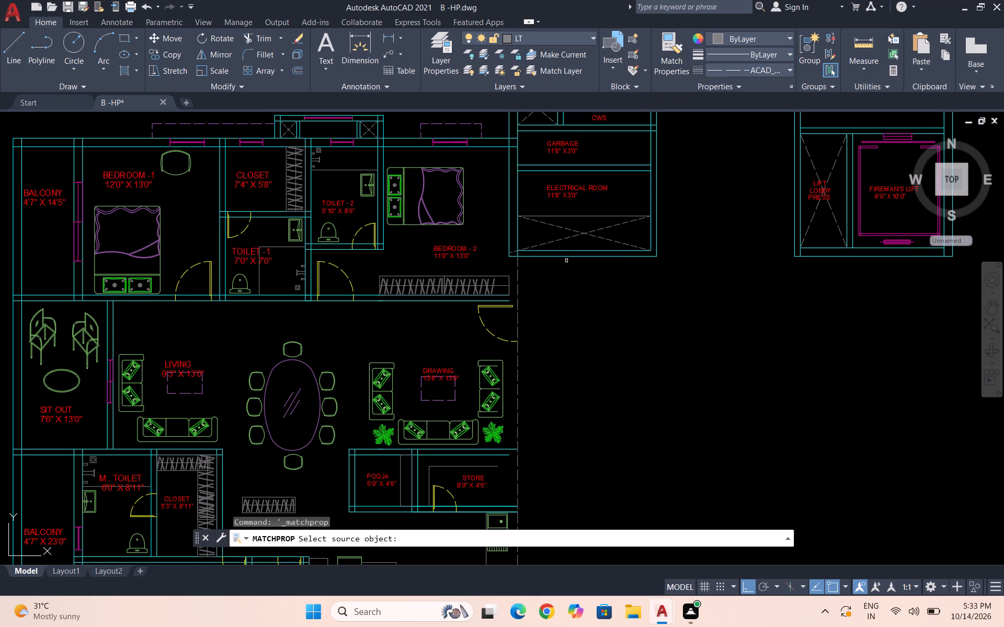
{"action": "left_click", "coordinate": [564, 256]}
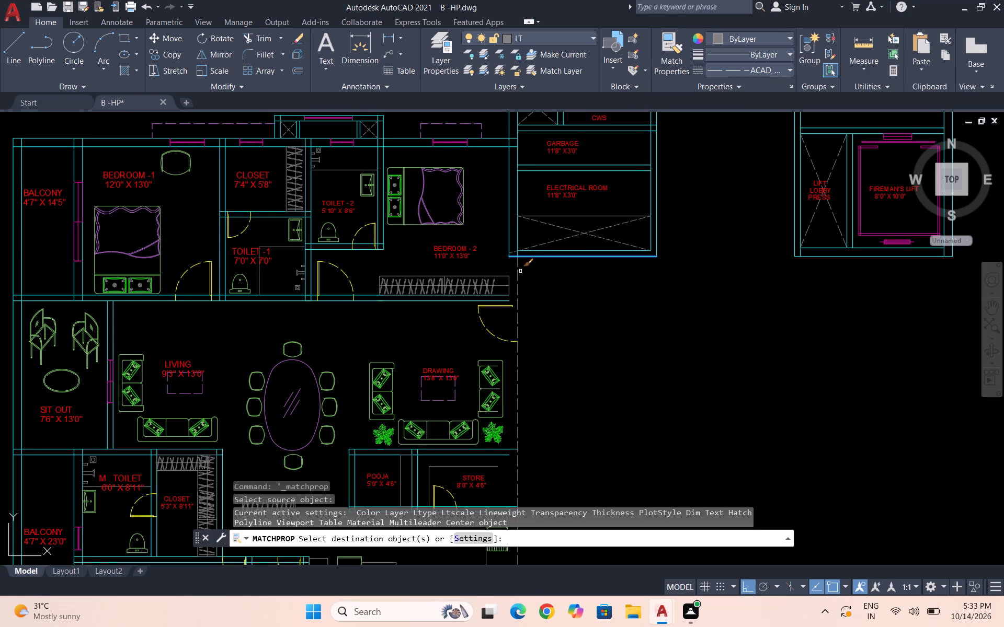
{"action": "left_click", "coordinate": [518, 268]}
{"action": "key", "text": "Escape"}
Copy the vertical wall line across to the electrical room's outer left wall corner to form the second wall face.
{"action": "left_click", "coordinate": [529, 281]}
{"action": "left_click", "coordinate": [514, 262]}
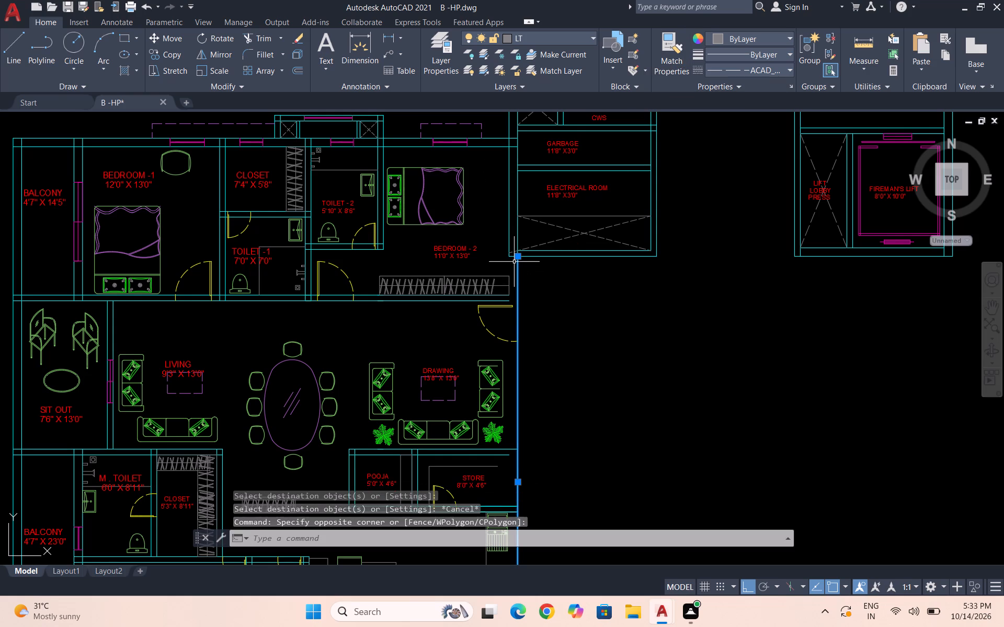
{"action": "type", "text": "CO"}
{"action": "key", "text": "Return"}
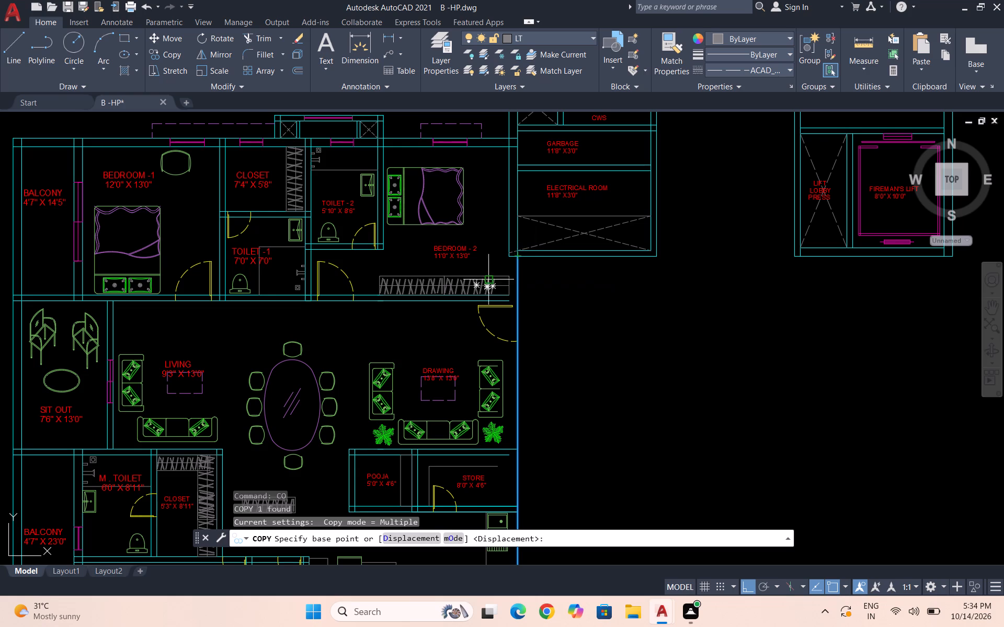
{"action": "scroll", "coordinate": [514, 248], "scroll_direction": "up", "scroll_amount": 2}
{"action": "left_click", "coordinate": [522, 268]}
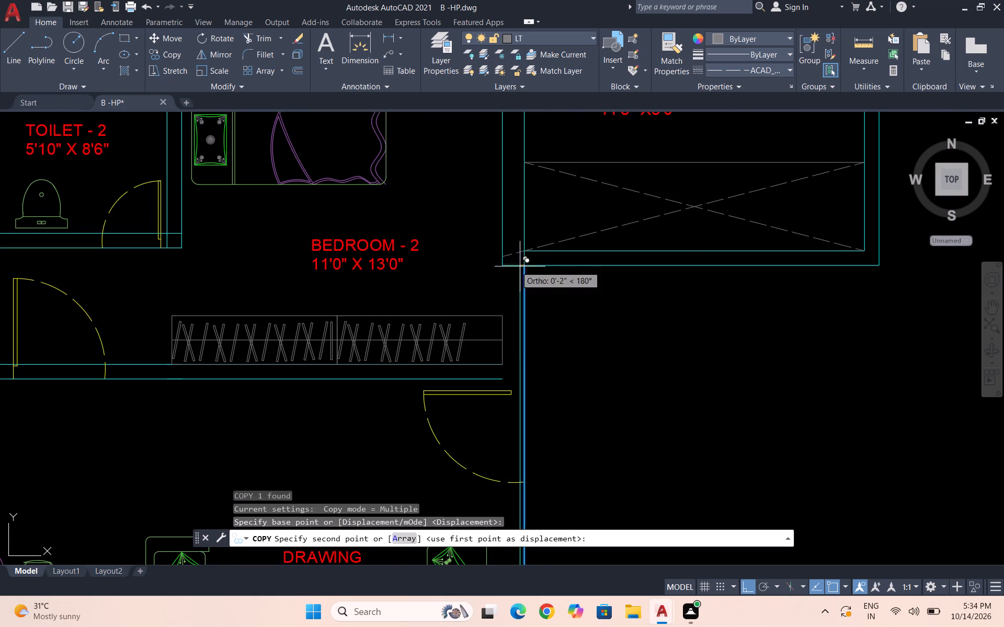
{"action": "left_click", "coordinate": [505, 265]}
{"action": "scroll", "coordinate": [521, 237], "scroll_direction": "down", "scroll_amount": 3}
{"action": "key", "text": "Escape"}
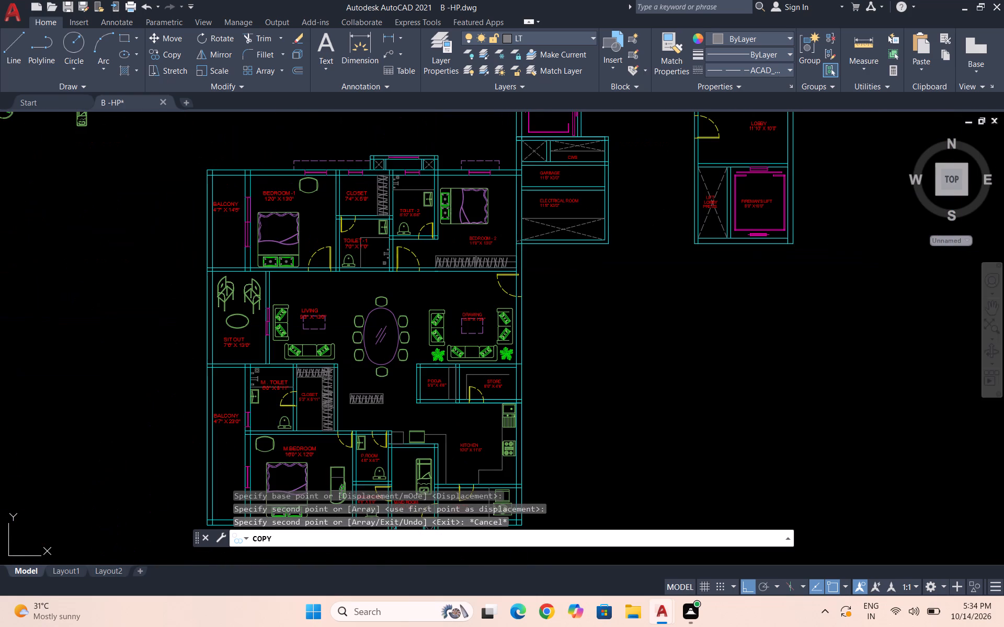
On the DOORS layer, draw a short horizontal line from the copied apartment's entrance door leaf end to the outer wall face.
{"action": "scroll", "coordinate": [553, 316], "scroll_direction": "down", "scroll_amount": 1}
{"action": "scroll", "coordinate": [550, 224], "scroll_direction": "down", "scroll_amount": 1}
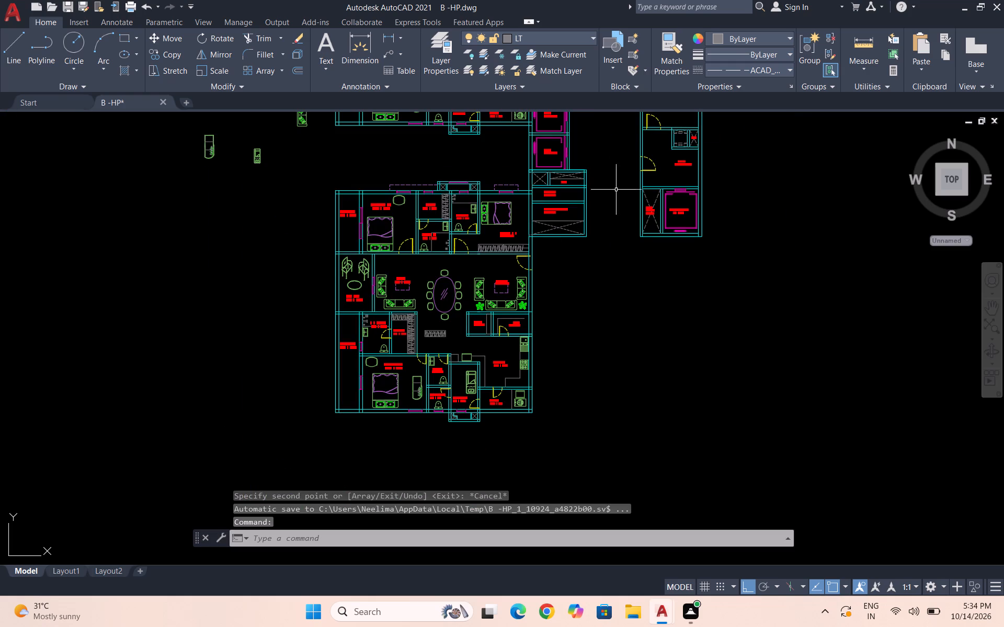
{"action": "scroll", "coordinate": [526, 283], "scroll_direction": "up", "scroll_amount": 2}
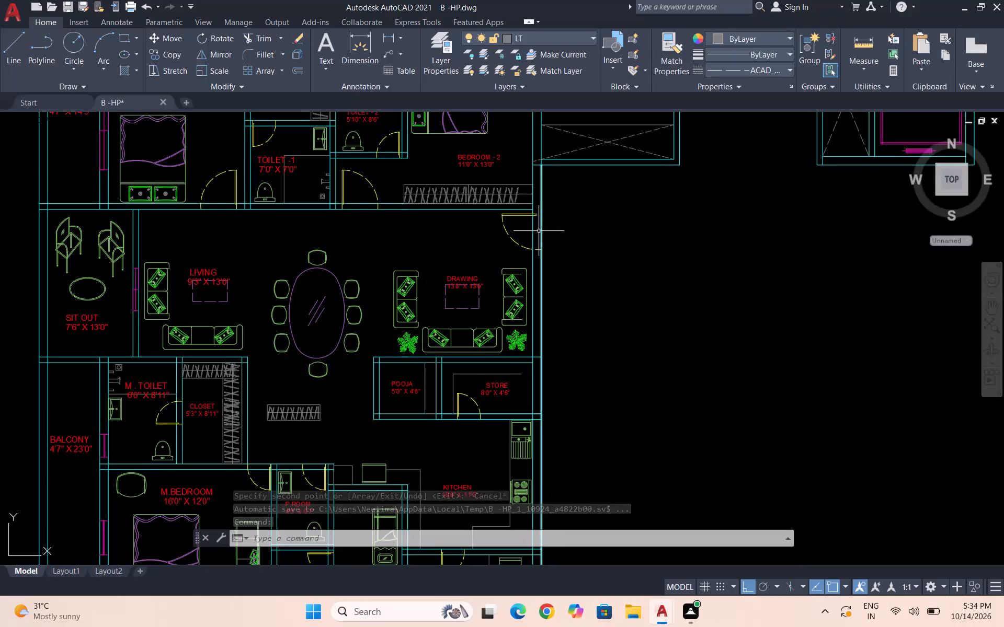
{"action": "scroll", "coordinate": [537, 239], "scroll_direction": "down", "scroll_amount": 3}
{"action": "key", "text": "Escape"}
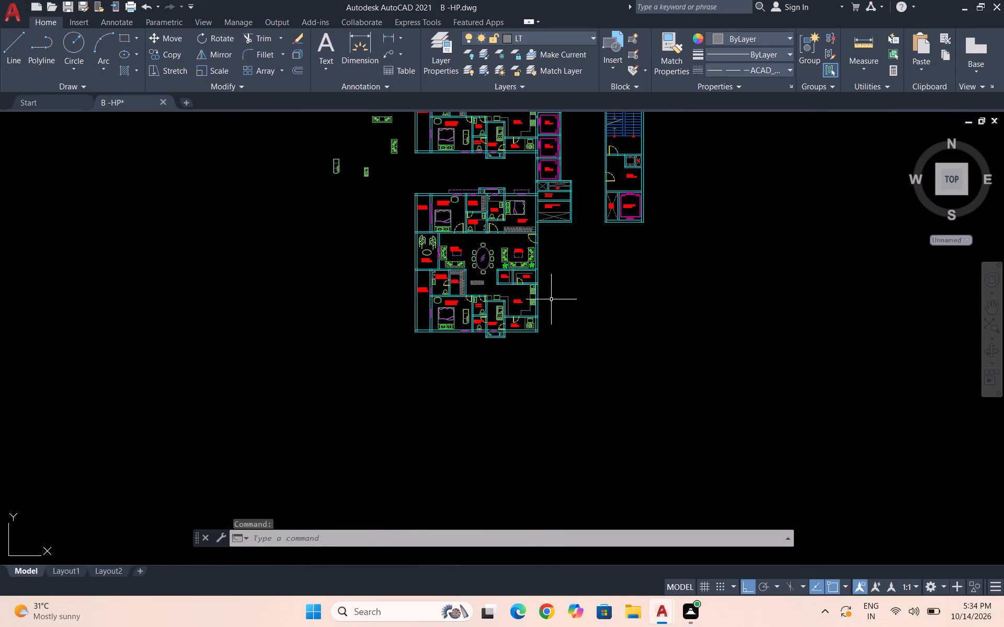
{"action": "left_click", "coordinate": [991, 309]}
{"action": "left_click_drag", "start_coordinate": [533, 274], "coordinate": [556, 354]}
{"action": "scroll", "coordinate": [566, 328], "scroll_direction": "up", "scroll_amount": 3}
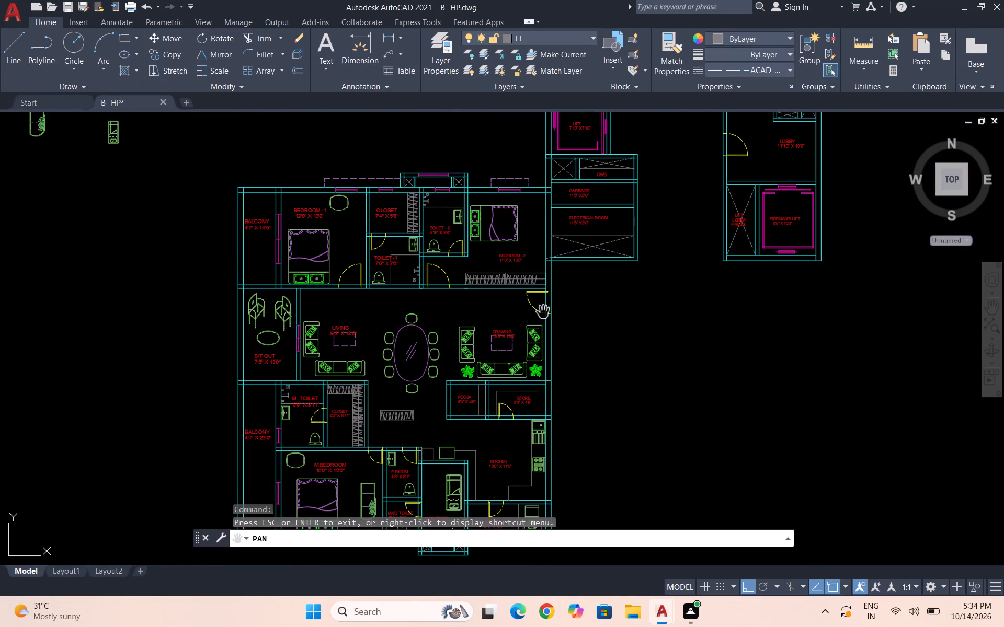
{"action": "scroll", "coordinate": [543, 312], "scroll_direction": "up", "scroll_amount": 2}
{"action": "scroll", "coordinate": [554, 268], "scroll_direction": "up", "scroll_amount": 1}
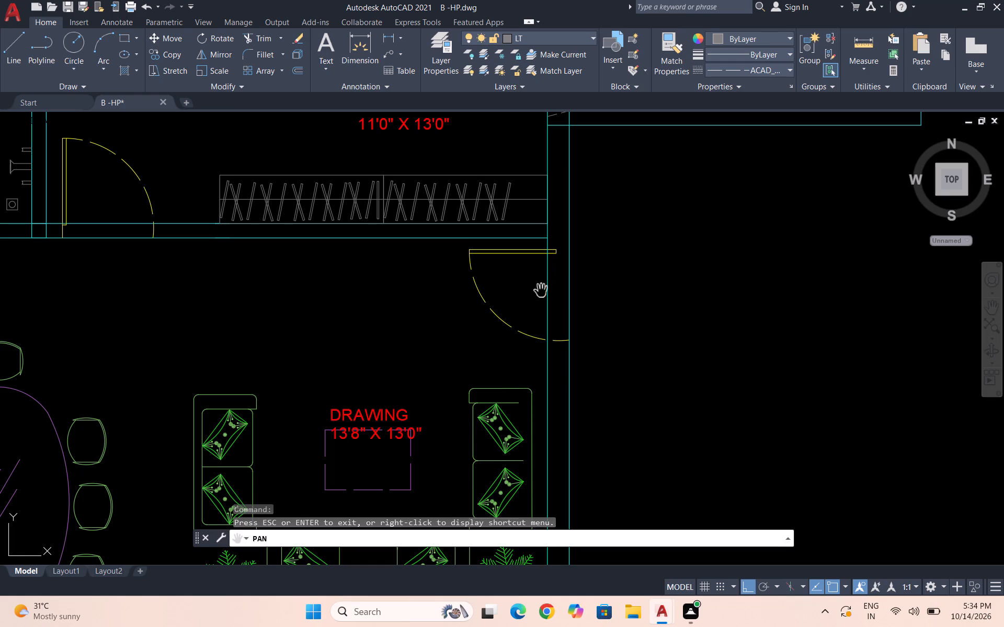
{"action": "key", "text": "Escape"}
{"action": "key", "text": "l"}
{"action": "key", "text": "Return"}
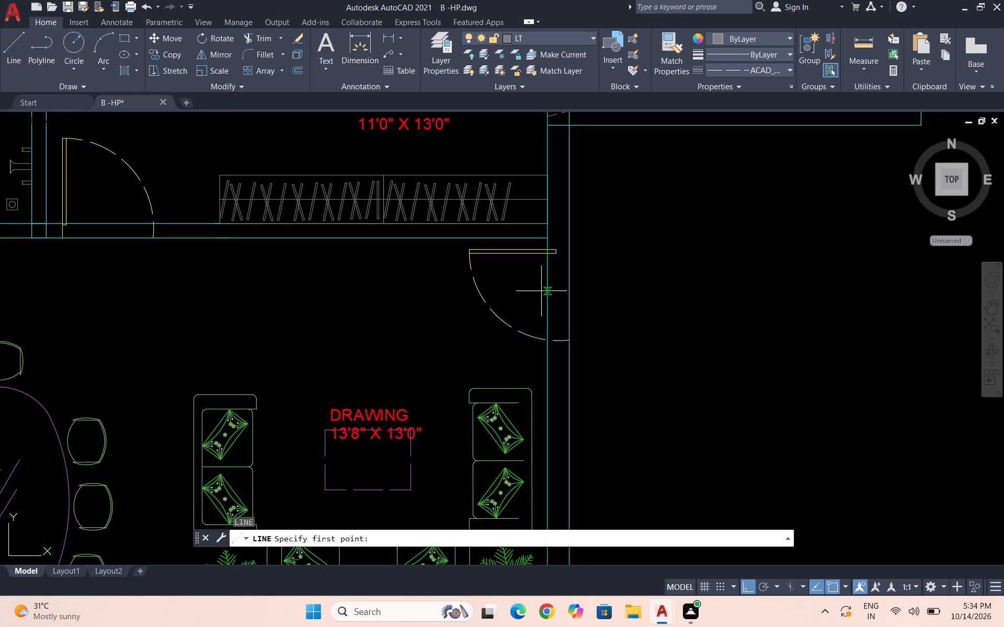
{"action": "left_click", "coordinate": [557, 37]}
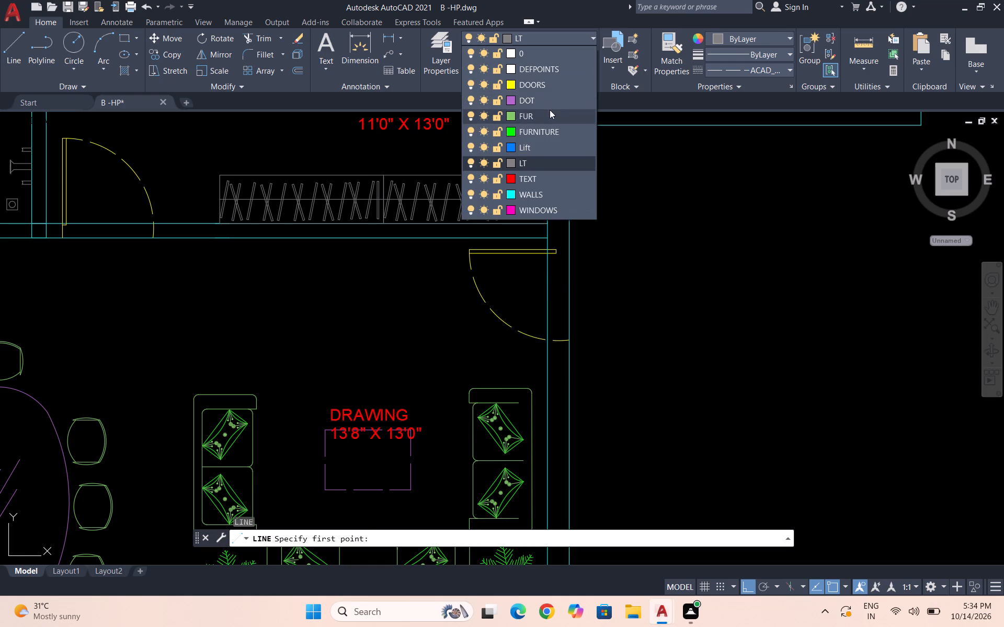
{"action": "left_click", "coordinate": [549, 90]}
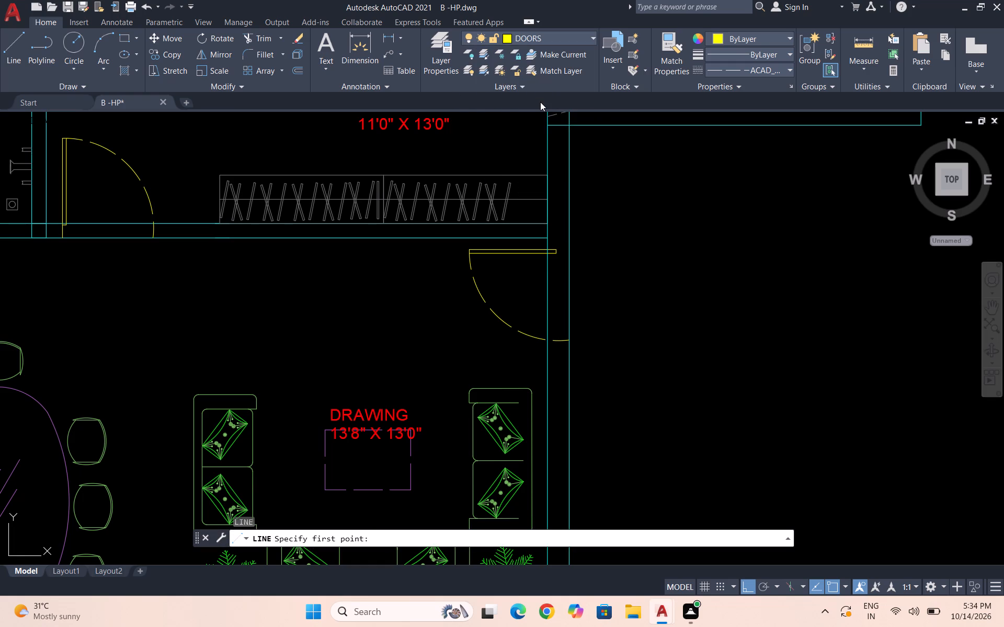
{"action": "scroll", "coordinate": [557, 248], "scroll_direction": "up", "scroll_amount": 2}
{"action": "left_click", "coordinate": [552, 247]}
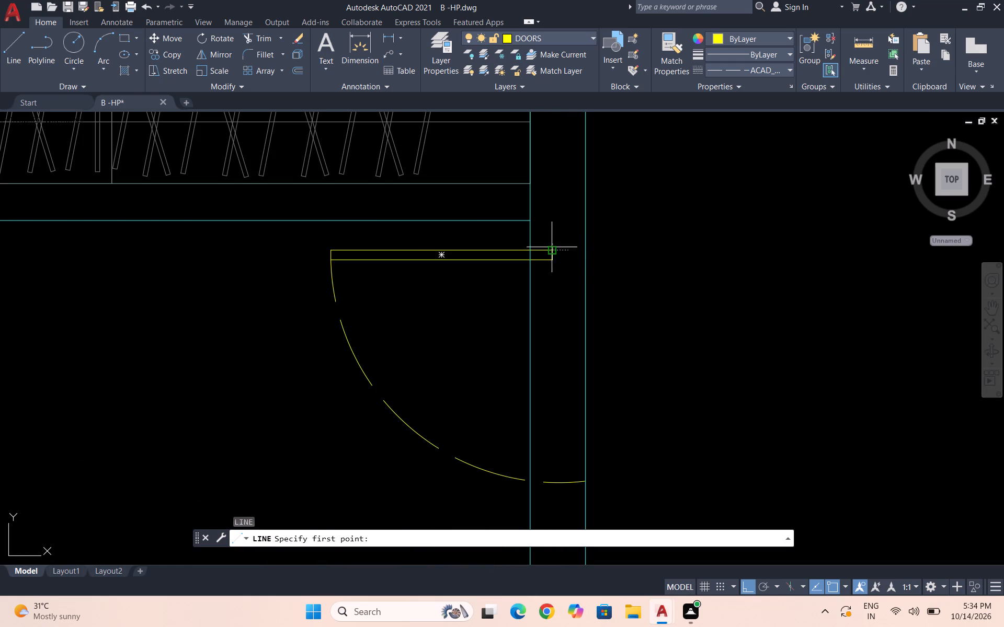
{"action": "left_click", "coordinate": [587, 252]}
{"action": "key", "text": "Escape"}
{"action": "scroll", "coordinate": [586, 238], "scroll_direction": "down", "scroll_amount": 3}
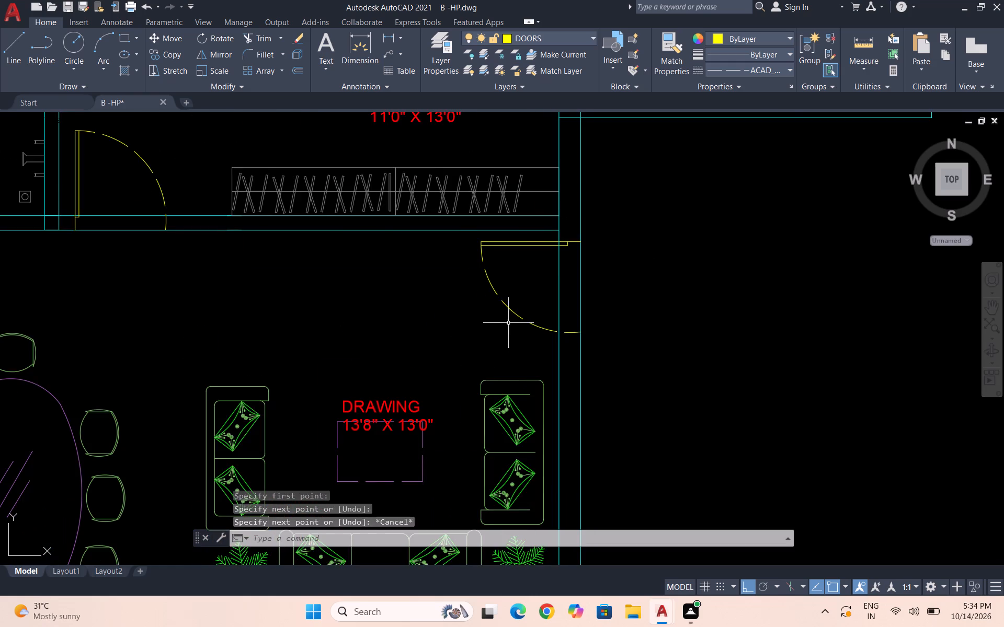
On the WALLS layer, draw a jamb line across the wall at the hinge side of the original apartment's Toilet-1 door.
{"action": "scroll", "coordinate": [514, 323], "scroll_direction": "down", "scroll_amount": 4}
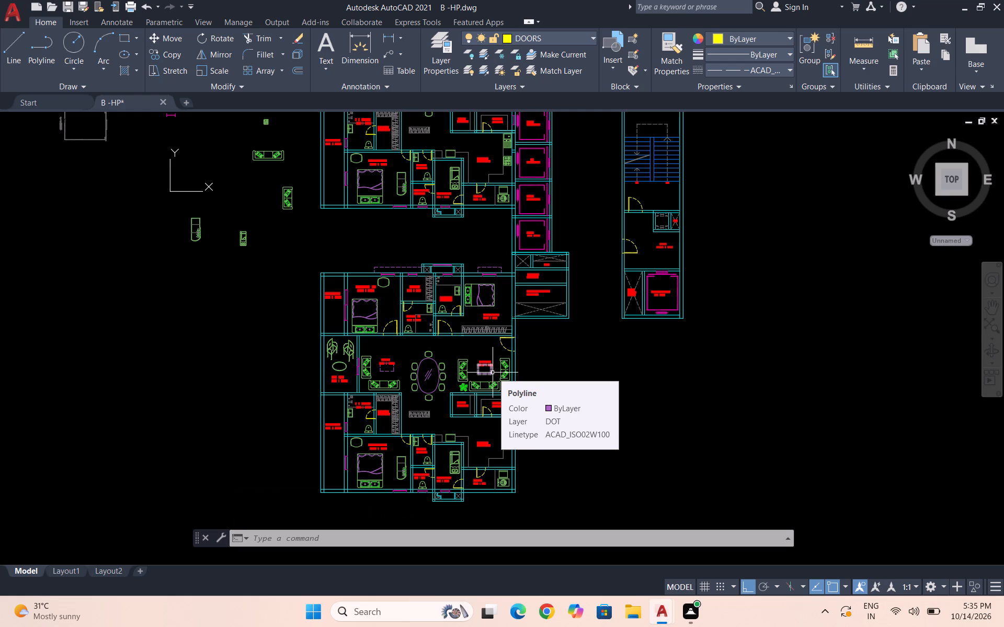
{"action": "key", "text": "Escape"}
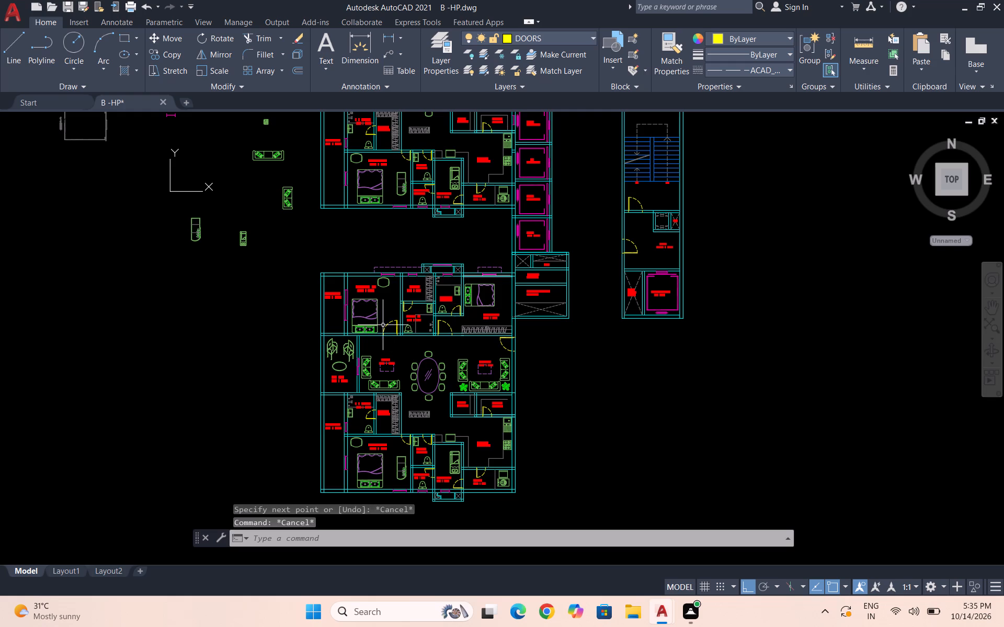
{"action": "scroll", "coordinate": [373, 332], "scroll_direction": "down", "scroll_amount": 2}
{"action": "left_click", "coordinate": [994, 305]}
{"action": "left_click_drag", "start_coordinate": [372, 235], "coordinate": [384, 357]}
{"action": "scroll", "coordinate": [398, 364], "scroll_direction": "up", "scroll_amount": 3}
{"action": "scroll", "coordinate": [384, 318], "scroll_direction": "up", "scroll_amount": 3}
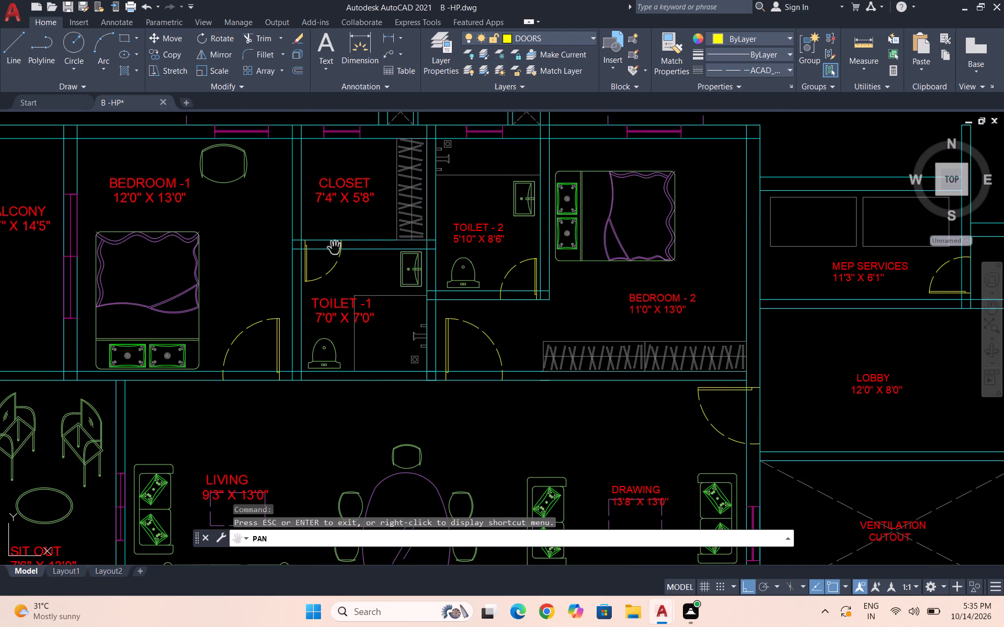
{"action": "scroll", "coordinate": [335, 248], "scroll_direction": "up", "scroll_amount": 2}
{"action": "left_click_drag", "start_coordinate": [343, 243], "coordinate": [414, 269]}
{"action": "key", "text": "Escape"}
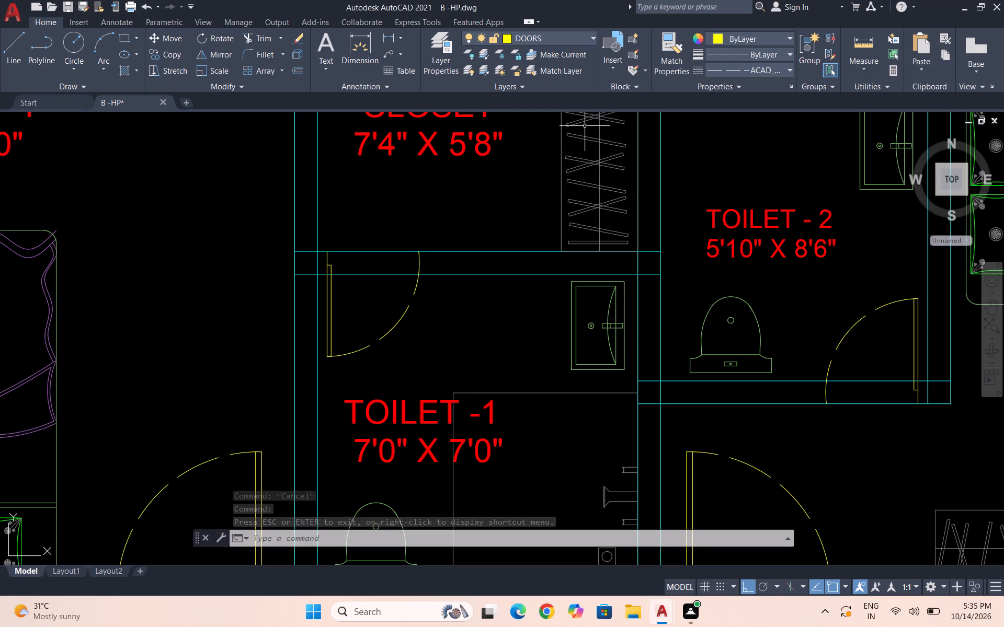
{"action": "left_click", "coordinate": [574, 37]}
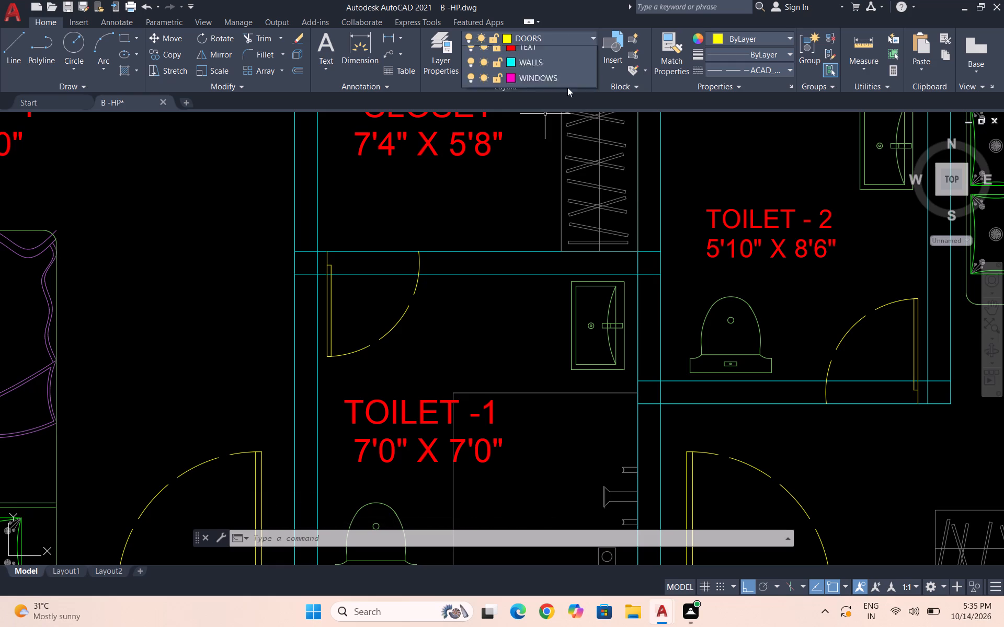
{"action": "left_click", "coordinate": [551, 196]}
{"action": "key", "text": "l"}
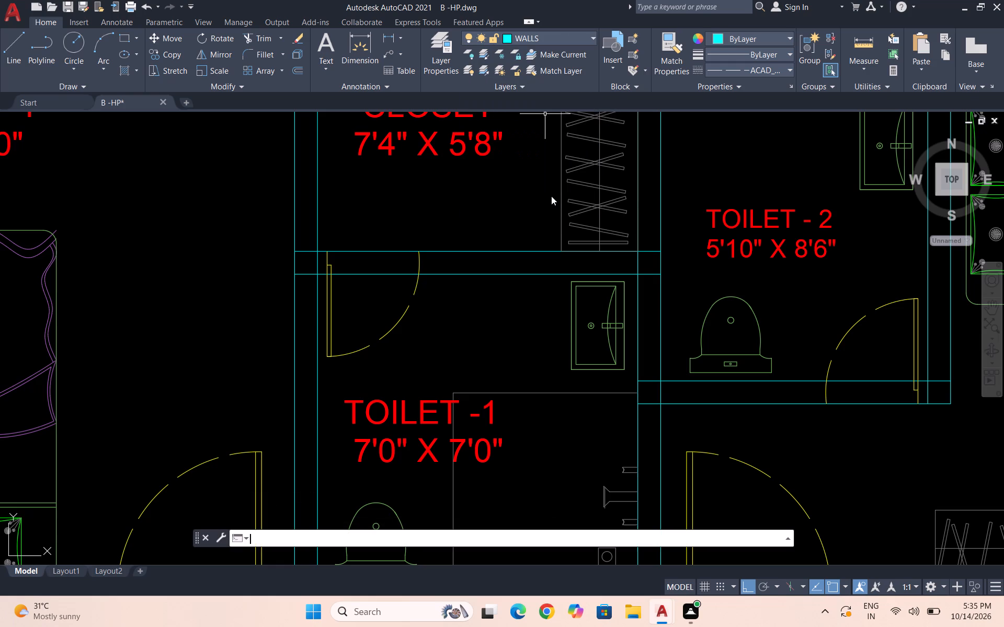
{"action": "key", "text": "Return"}
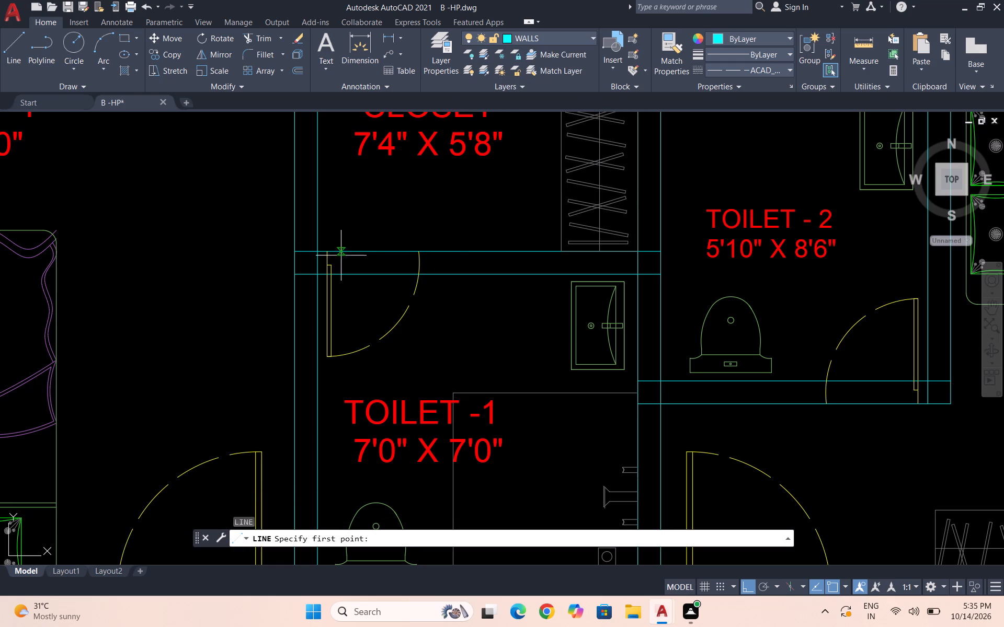
{"action": "left_click", "coordinate": [328, 254]}
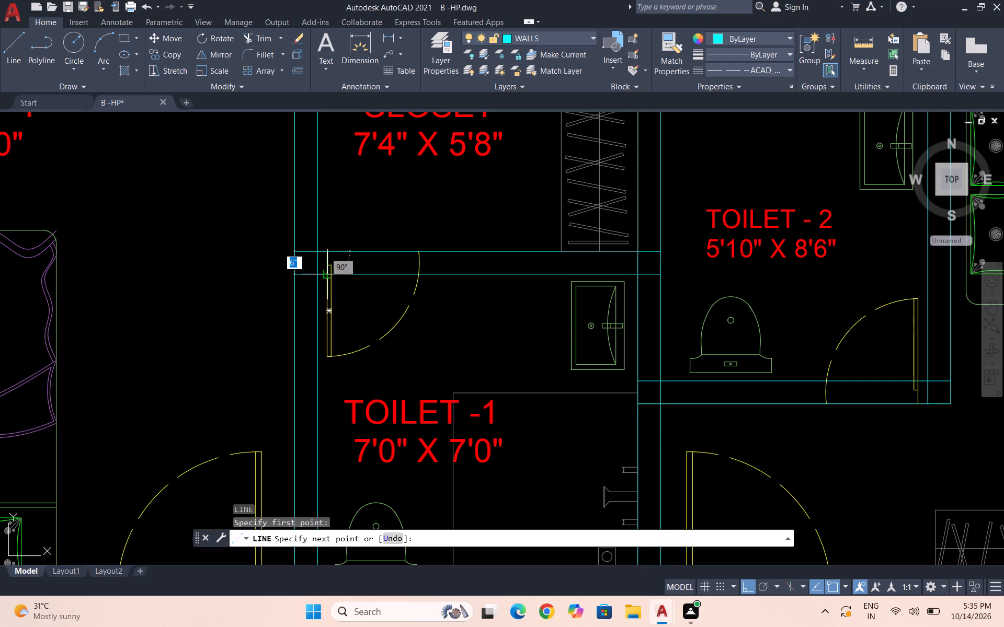
{"action": "left_click", "coordinate": [328, 272]}
{"action": "key", "text": "Escape"}
Draw the opposite jamb line across the wall where the Toilet-1 door swing meets the closet wall.
{"action": "key", "text": "space"}
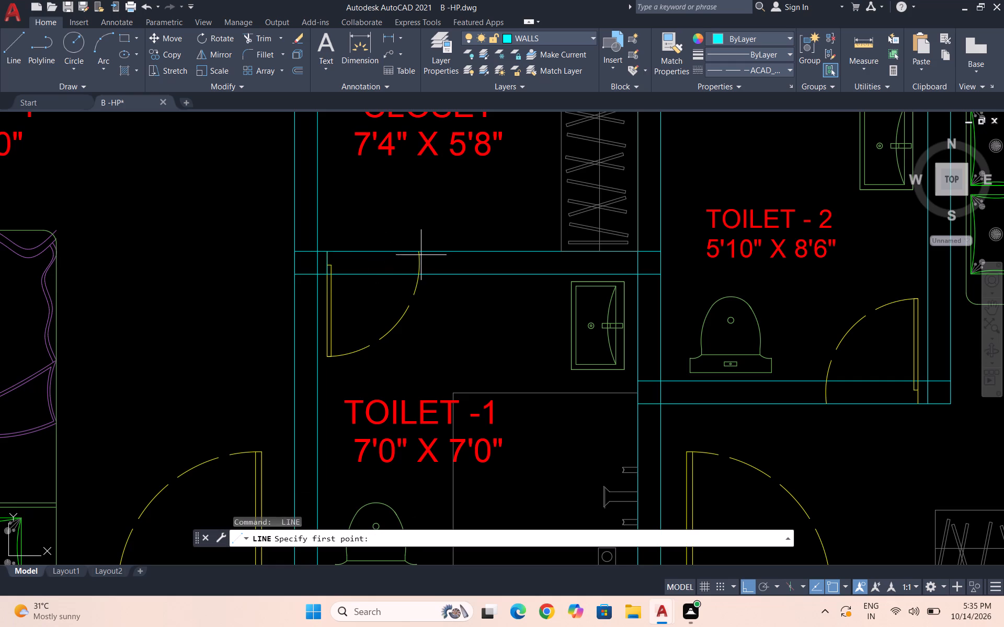
{"action": "left_click", "coordinate": [422, 254]}
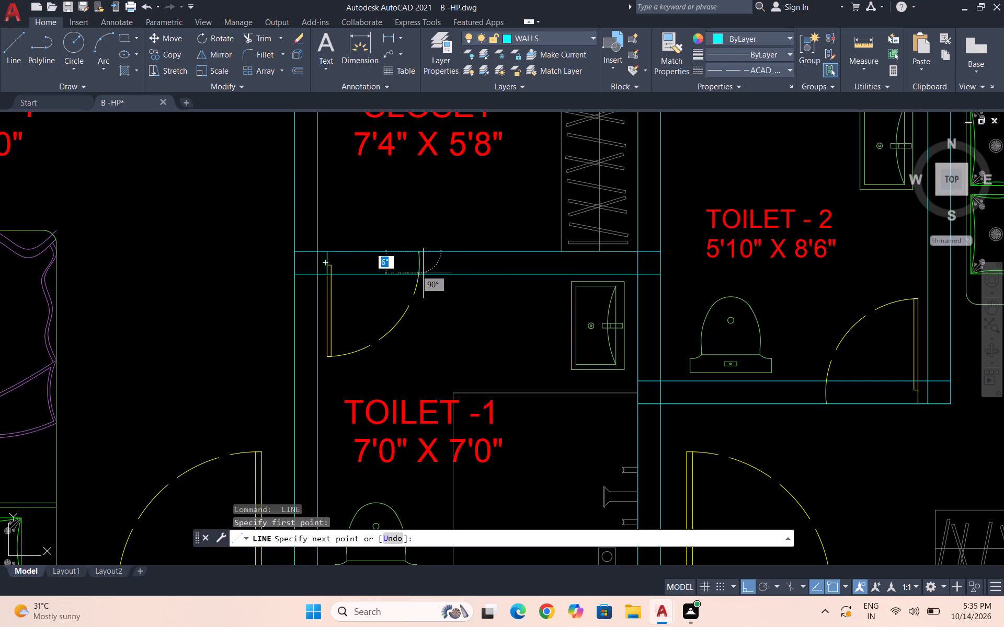
{"action": "left_click", "coordinate": [417, 271]}
{"action": "key", "text": "space"}
{"action": "scroll", "coordinate": [393, 215], "scroll_direction": "down", "scroll_amount": 2}
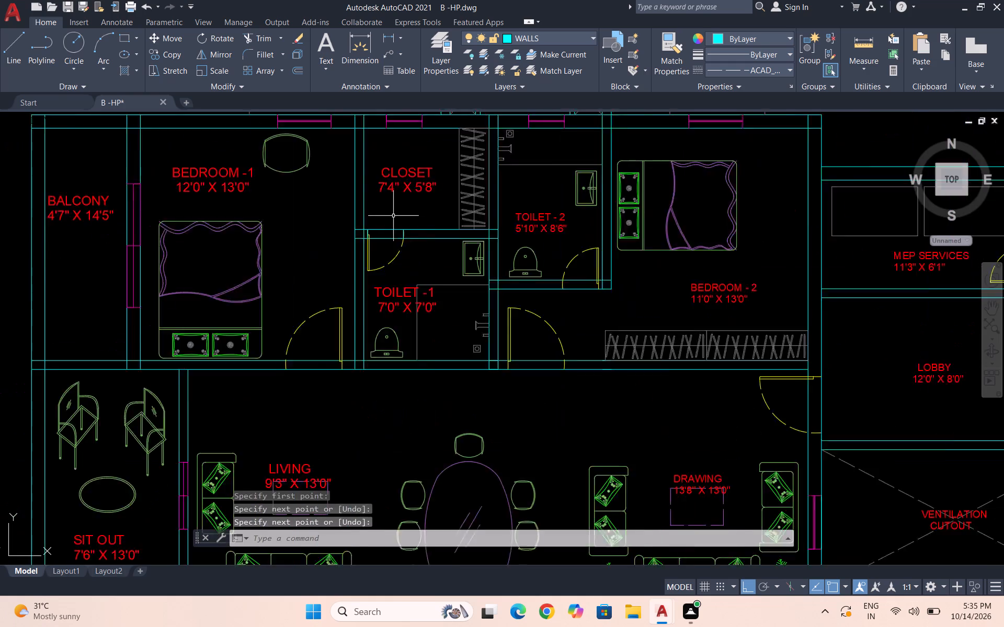
Draw two vertical jamb lines across the wall at the hinge and swing ends of the original apartment's Bedroom-1 door.
{"action": "scroll", "coordinate": [394, 216], "scroll_direction": "down", "scroll_amount": 1}
{"action": "scroll", "coordinate": [348, 306], "scroll_direction": "up", "scroll_amount": 3}
{"action": "key", "text": "space"}
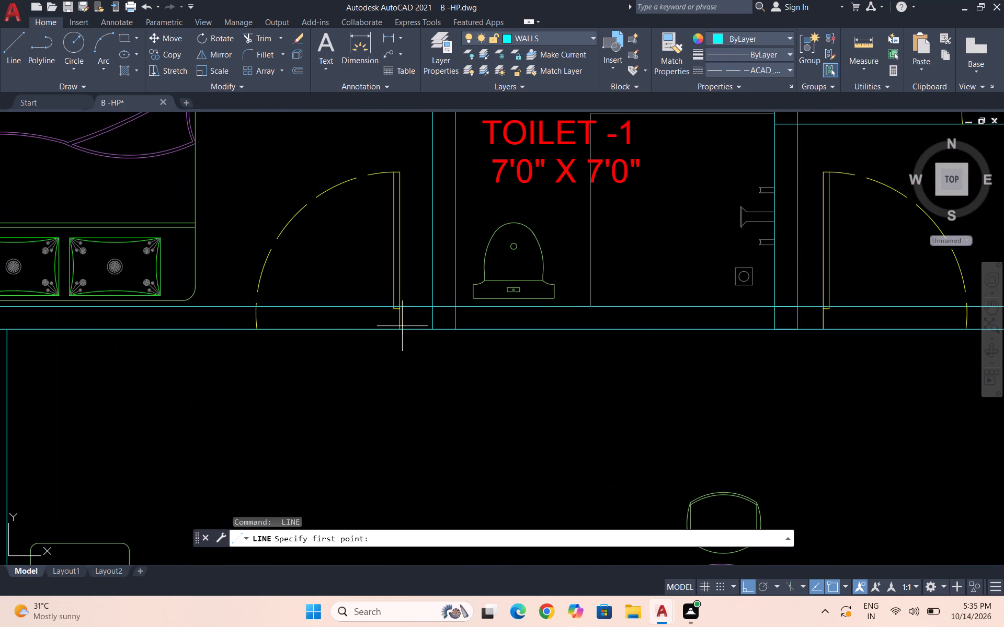
{"action": "left_click", "coordinate": [402, 326]}
{"action": "scroll", "coordinate": [405, 304], "scroll_direction": "up", "scroll_amount": 3}
{"action": "left_click", "coordinate": [379, 316]}
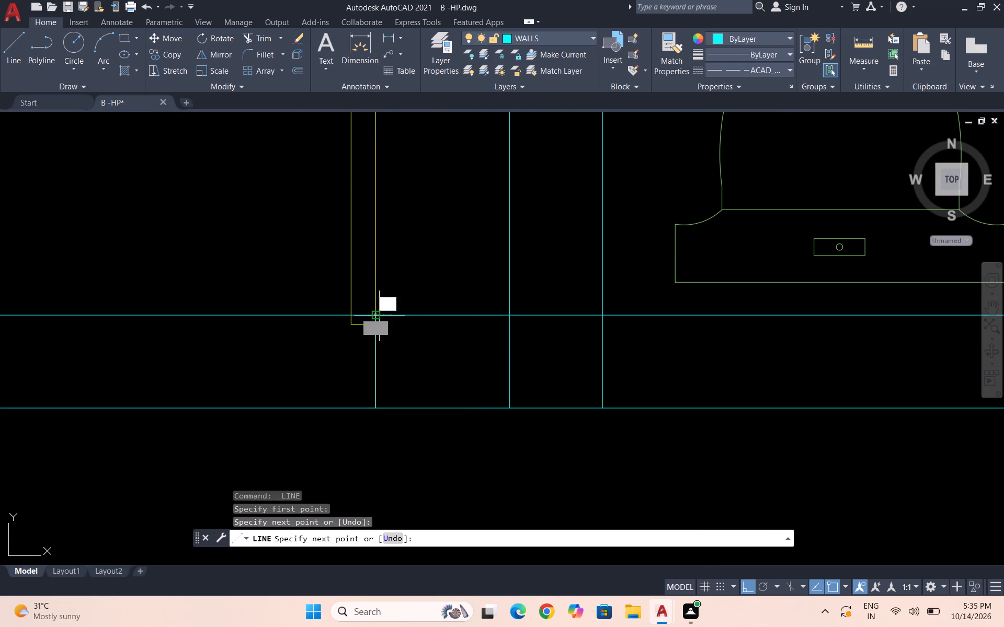
{"action": "key", "text": "space"}
{"action": "scroll", "coordinate": [443, 254], "scroll_direction": "down", "scroll_amount": 1}
{"action": "scroll", "coordinate": [383, 290], "scroll_direction": "down", "scroll_amount": 2}
{"action": "scroll", "coordinate": [269, 327], "scroll_direction": "up", "scroll_amount": 1}
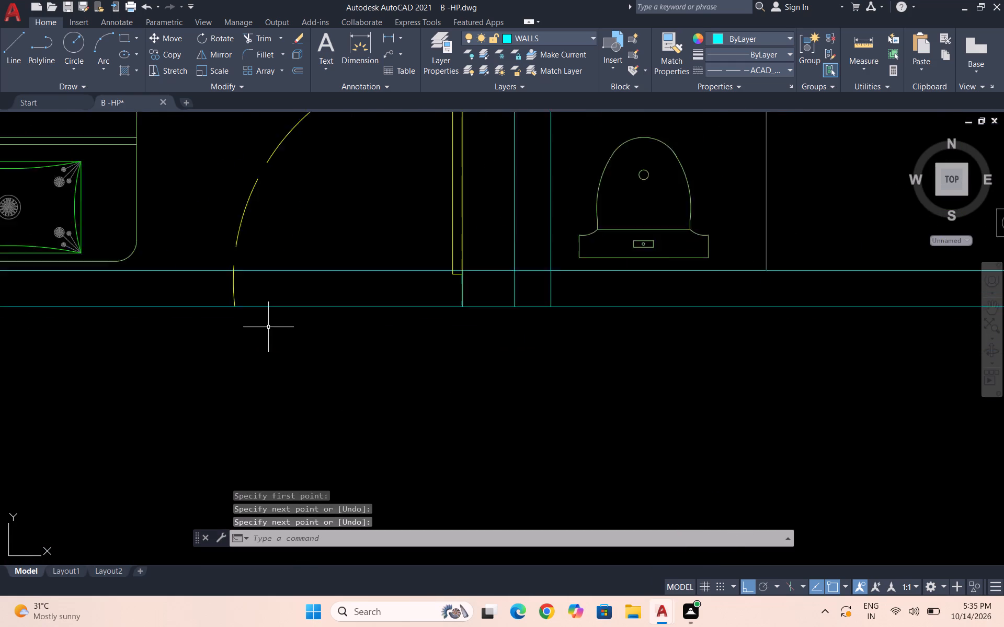
{"action": "scroll", "coordinate": [268, 327], "scroll_direction": "up", "scroll_amount": 1}
{"action": "key", "text": "space"}
{"action": "left_click", "coordinate": [215, 291]}
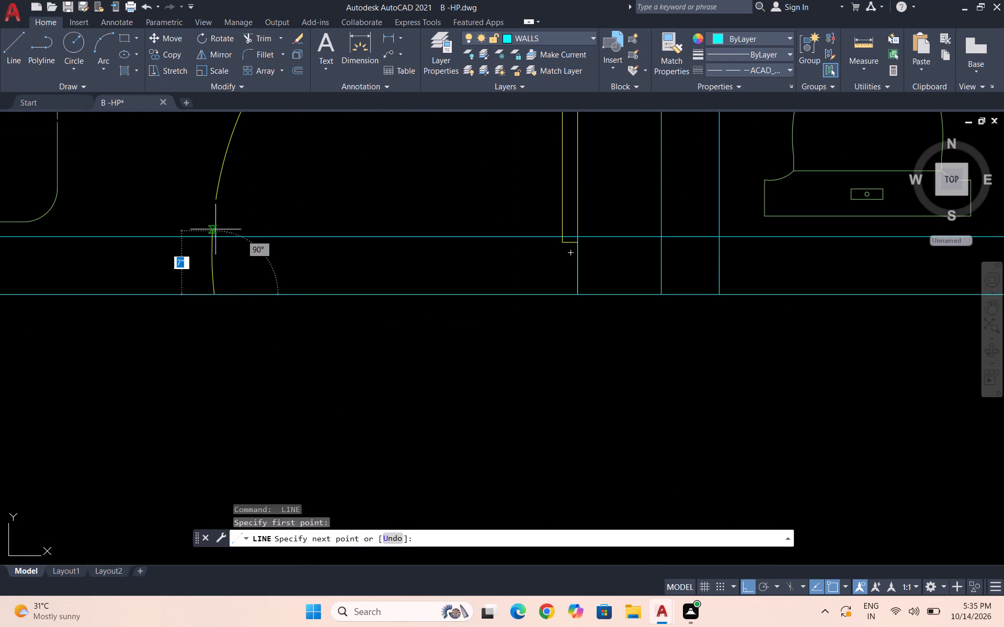
{"action": "left_click", "coordinate": [212, 232]}
{"action": "key", "text": "space"}
Draw two horizontal jamb lines across the wall between M. Toilet and Closet at both ends of the M. Toilet door opening.
{"action": "scroll", "coordinate": [217, 224], "scroll_direction": "down", "scroll_amount": 3}
{"action": "scroll", "coordinate": [339, 224], "scroll_direction": "down", "scroll_amount": 2}
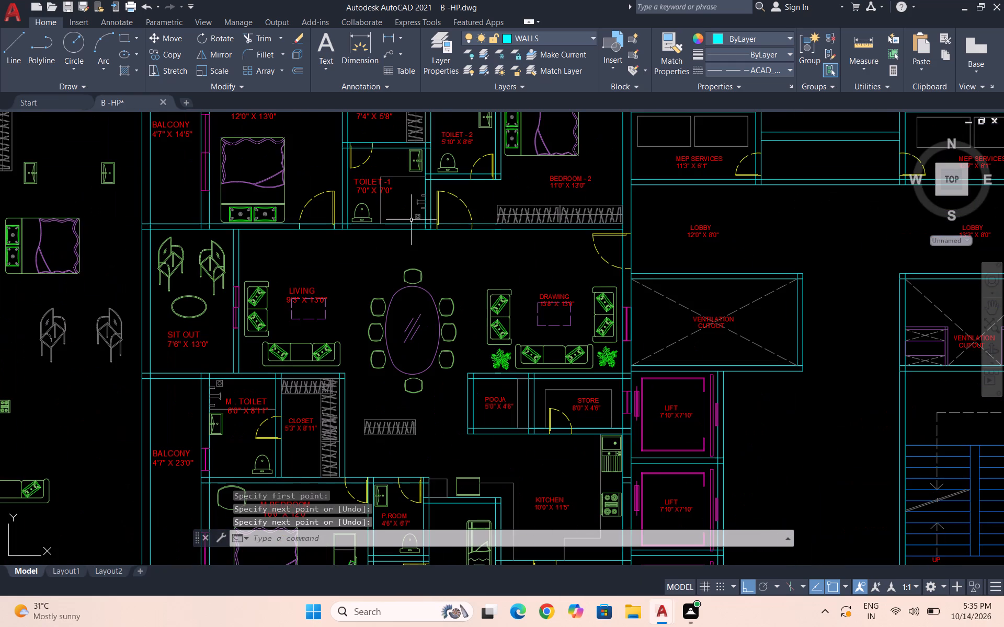
{"action": "scroll", "coordinate": [291, 426], "scroll_direction": "up", "scroll_amount": 3}
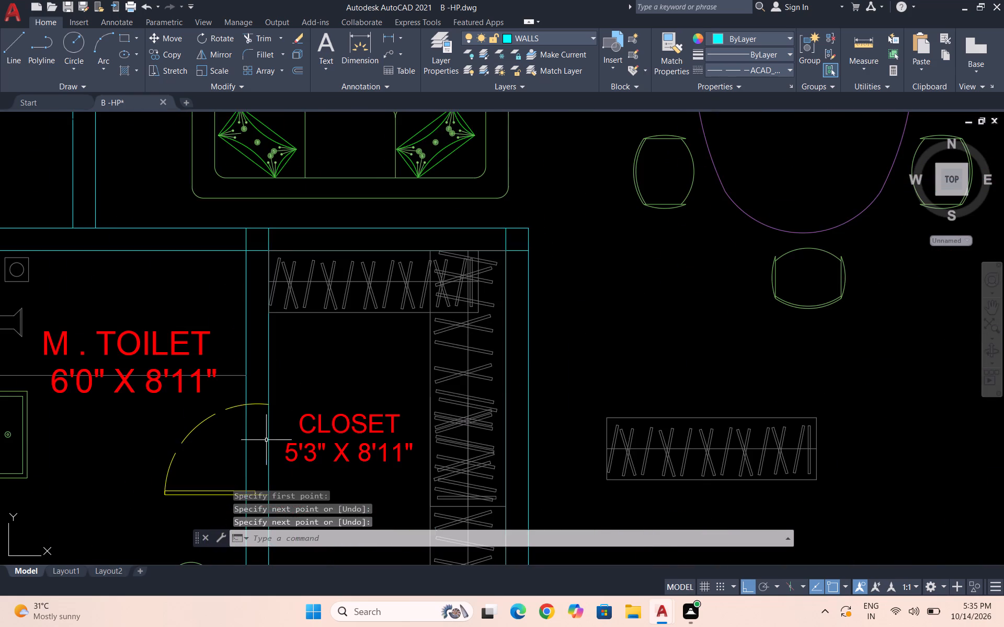
{"action": "scroll", "coordinate": [332, 282], "scroll_direction": "down", "scroll_amount": 2}
{"action": "scroll", "coordinate": [314, 379], "scroll_direction": "up", "scroll_amount": 3}
{"action": "key", "text": "space"}
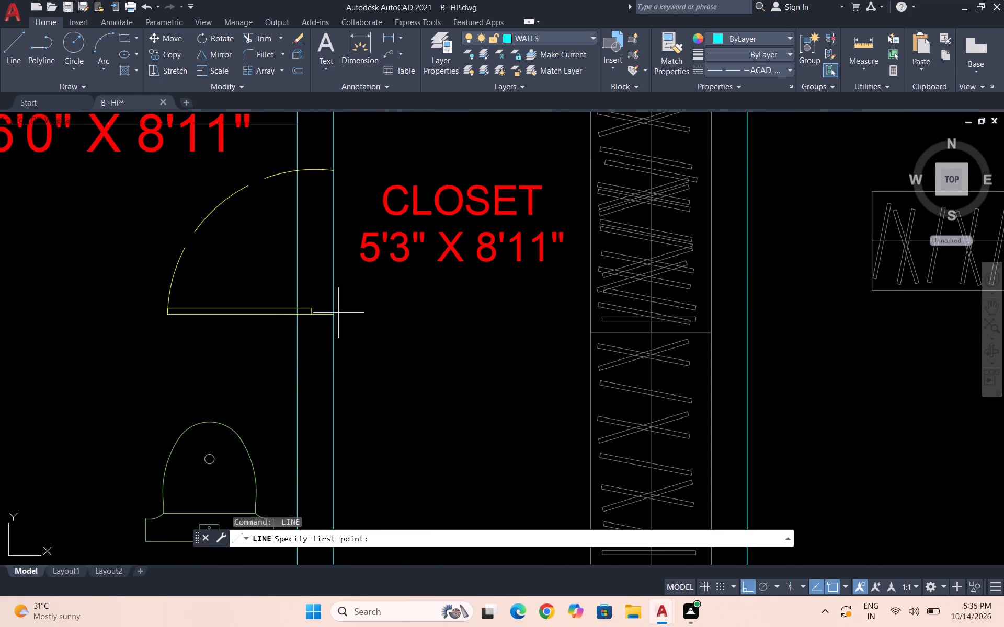
{"action": "left_click", "coordinate": [338, 313]}
{"action": "left_click", "coordinate": [296, 316]}
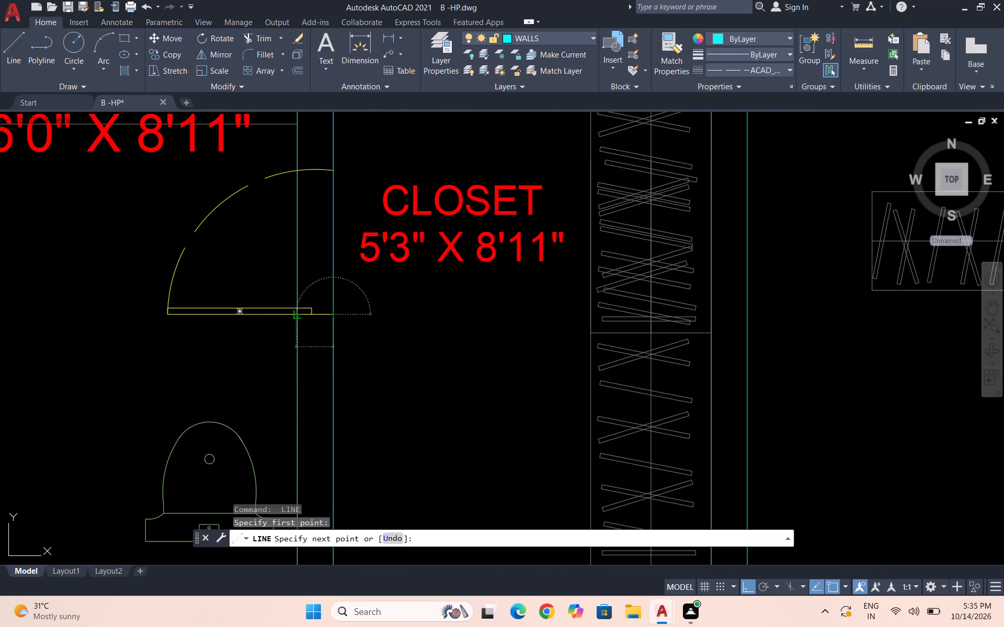
{"action": "key", "text": "space"}
{"action": "key", "text": "space"}
{"action": "left_click", "coordinate": [332, 172]}
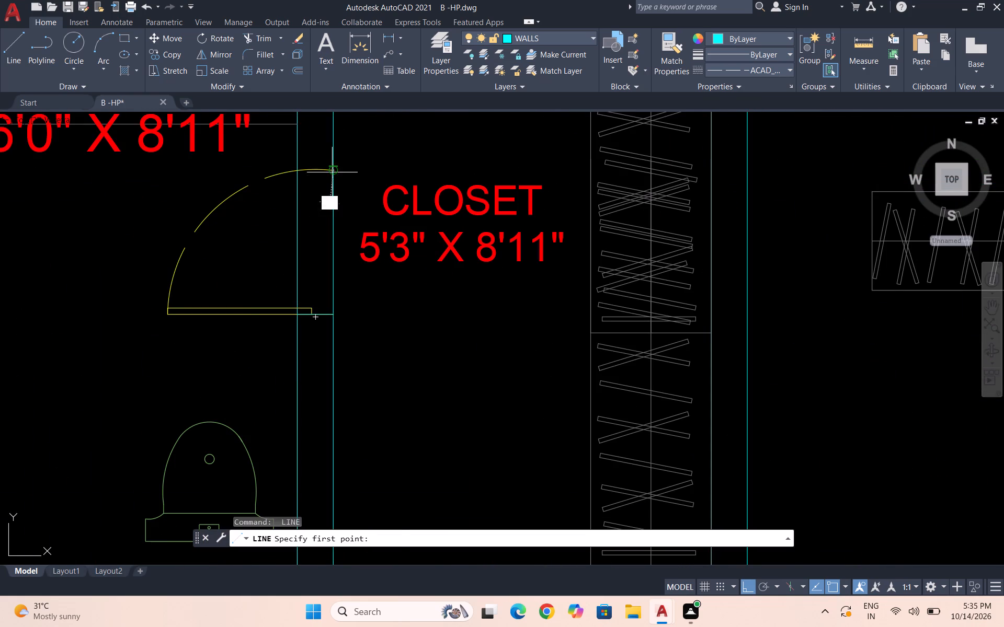
{"action": "left_click", "coordinate": [295, 164]}
{"action": "key", "text": "space"}
Draw two vertical jamb lines across the wall above the M. Bedroom door, at its swing end and hinge end.
{"action": "scroll", "coordinate": [296, 145], "scroll_direction": "down", "scroll_amount": 5}
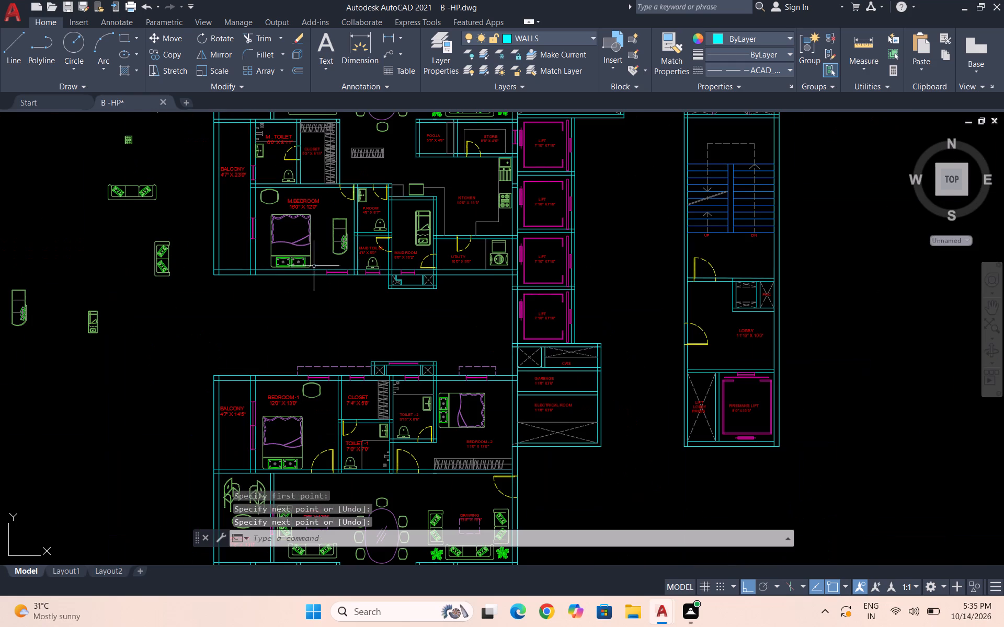
{"action": "scroll", "coordinate": [356, 174], "scroll_direction": "up", "scroll_amount": 4}
{"action": "scroll", "coordinate": [249, 269], "scroll_direction": "up", "scroll_amount": 3}
{"action": "key", "text": "space"}
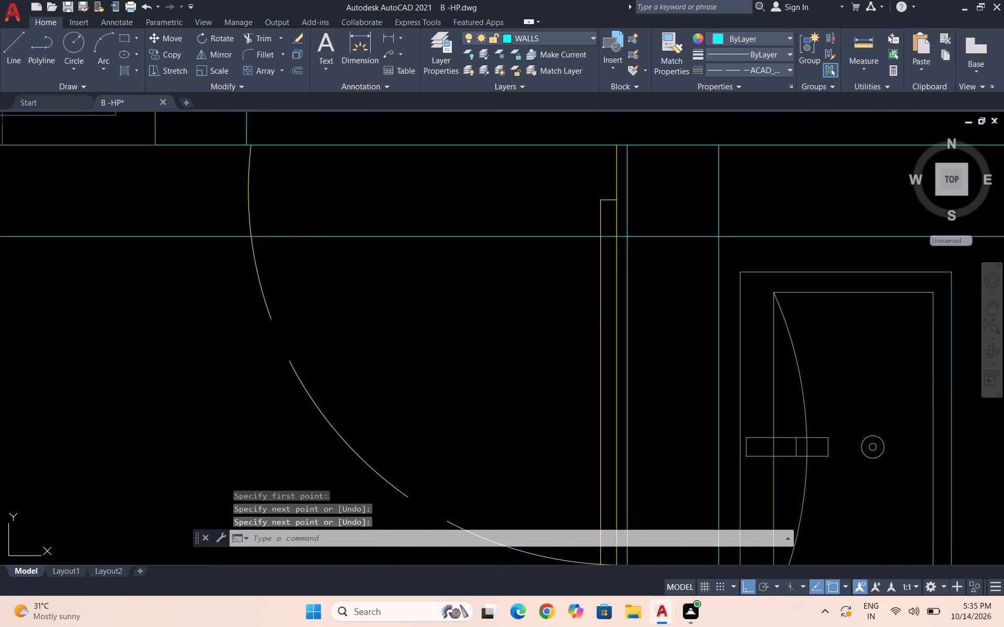
{"action": "left_click", "coordinate": [249, 148]}
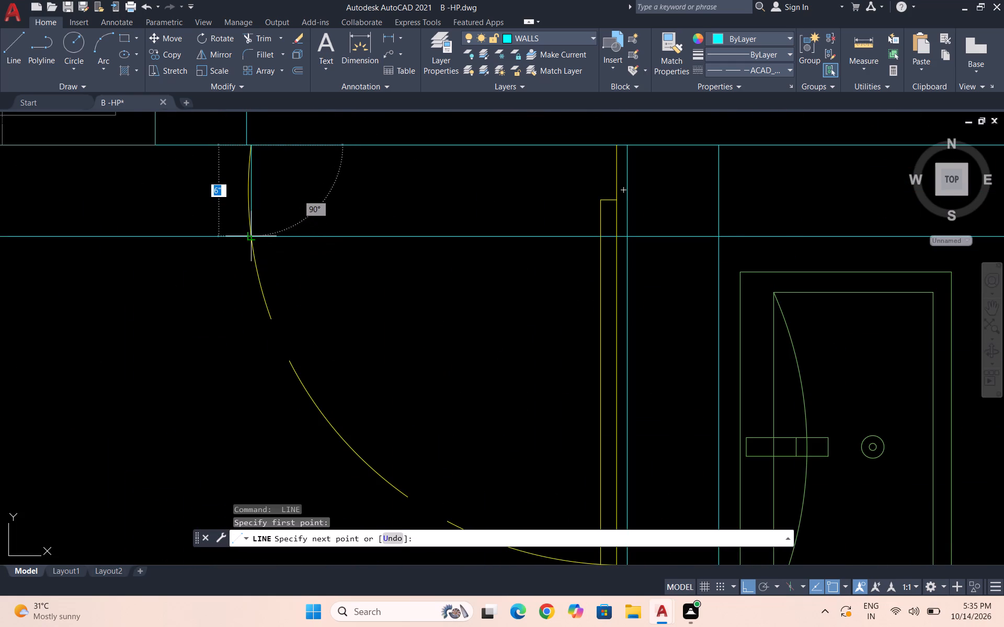
{"action": "left_click", "coordinate": [250, 238]}
{"action": "key", "text": "space"}
{"action": "scroll", "coordinate": [249, 212], "scroll_direction": "down", "scroll_amount": 2}
{"action": "scroll", "coordinate": [395, 201], "scroll_direction": "up", "scroll_amount": 3}
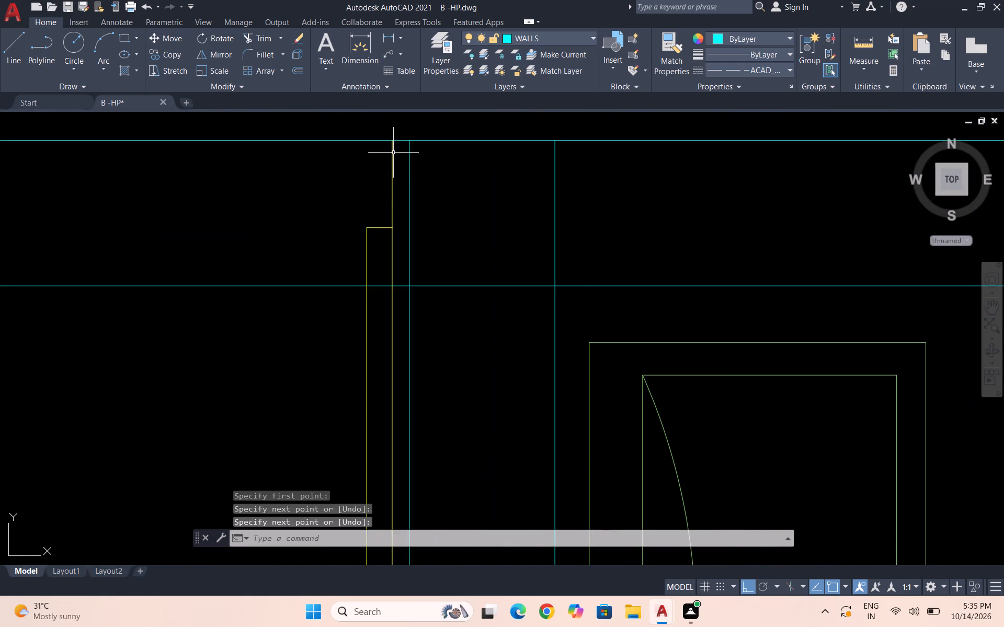
{"action": "key", "text": "space"}
{"action": "left_click", "coordinate": [391, 139]}
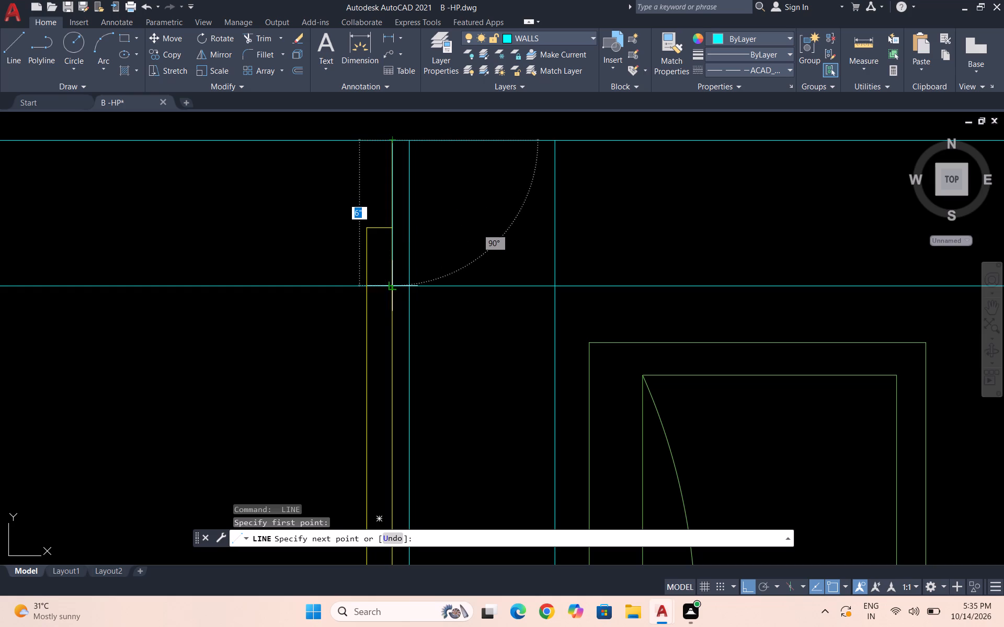
{"action": "left_click", "coordinate": [391, 286]}
{"action": "key", "text": "space"}
Draw two vertical jamb lines across the wall at the swing and hinge ends of the P. Room door.
{"action": "scroll", "coordinate": [395, 254], "scroll_direction": "down", "scroll_amount": 4}
{"action": "scroll", "coordinate": [627, 282], "scroll_direction": "up", "scroll_amount": 3}
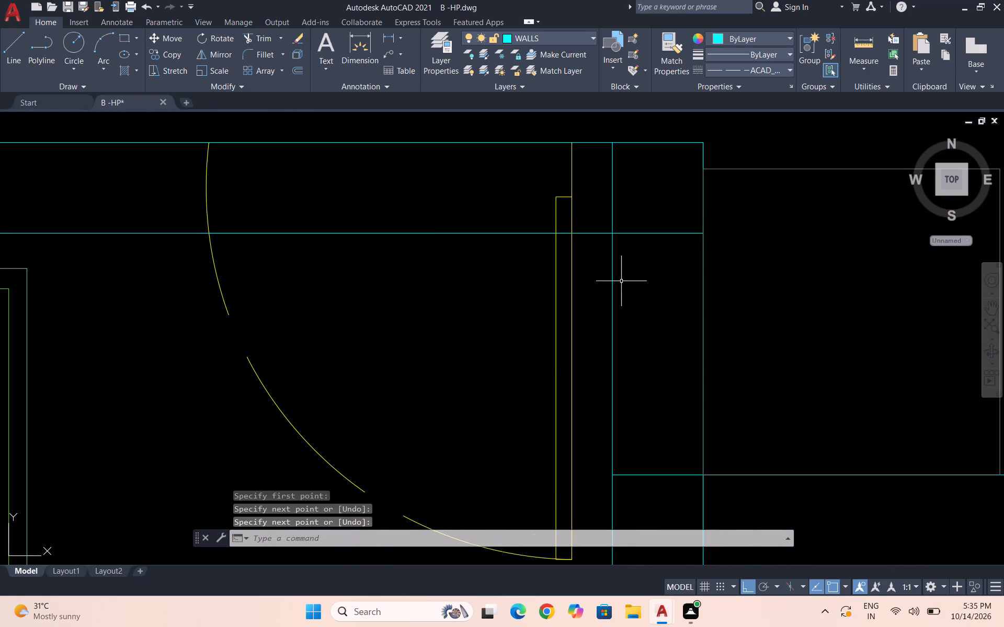
{"action": "key", "text": "space"}
{"action": "left_click", "coordinate": [210, 145]}
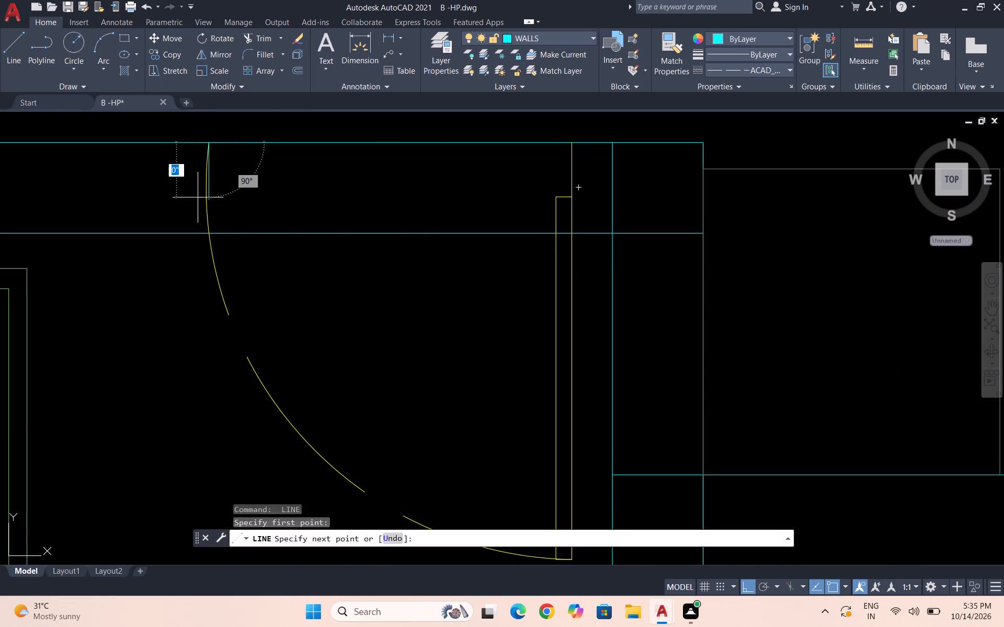
{"action": "left_click", "coordinate": [207, 232]}
{"action": "key", "text": "space"}
{"action": "key", "text": "space"}
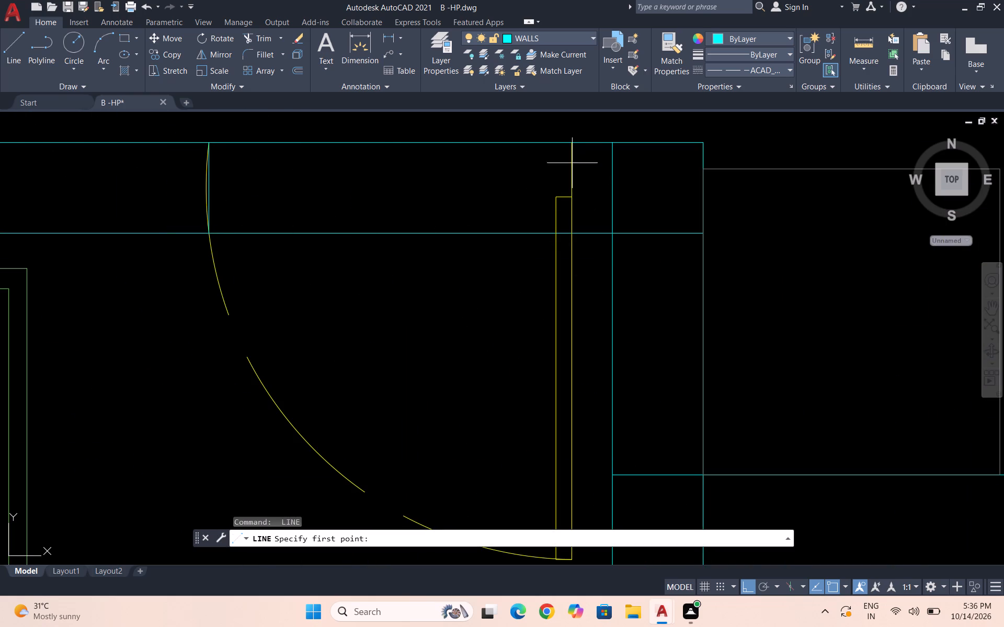
{"action": "left_click", "coordinate": [572, 144]}
{"action": "left_click", "coordinate": [573, 237]}
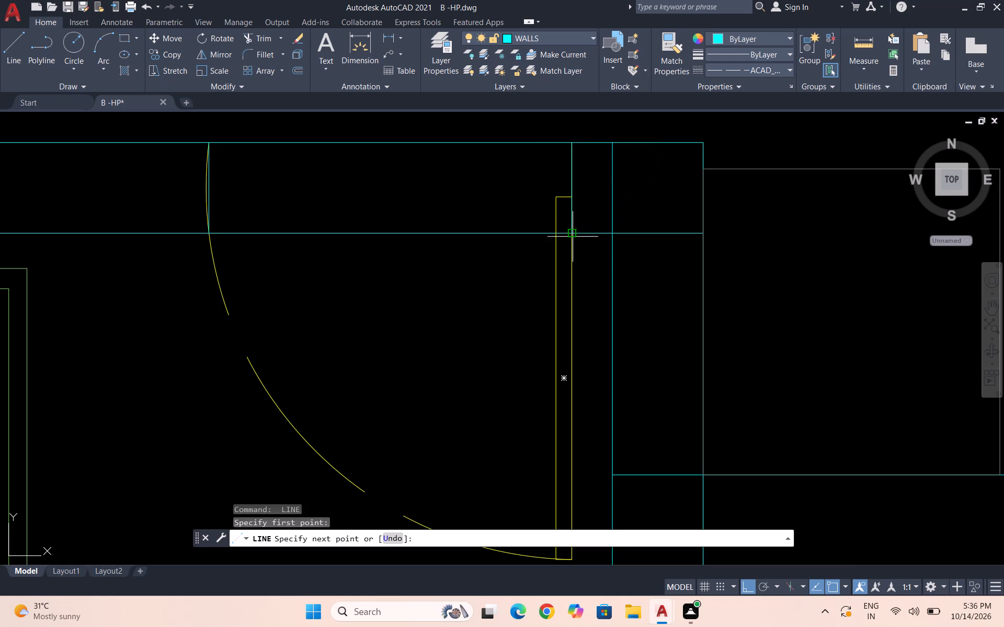
{"action": "key", "text": "space"}
Draw two vertical jamb lines across the wall at the hinge and swing ends of the original apartment's Bedroom-2 door.
{"action": "scroll", "coordinate": [574, 226], "scroll_direction": "down", "scroll_amount": 7}
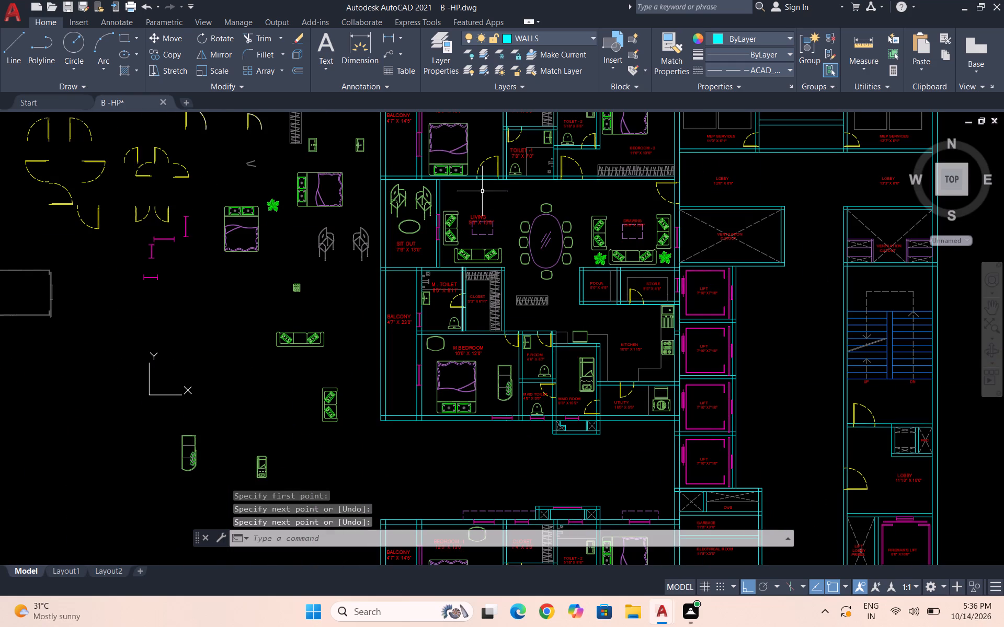
{"action": "scroll", "coordinate": [561, 176], "scroll_direction": "up", "scroll_amount": 5}
{"action": "key", "text": "space"}
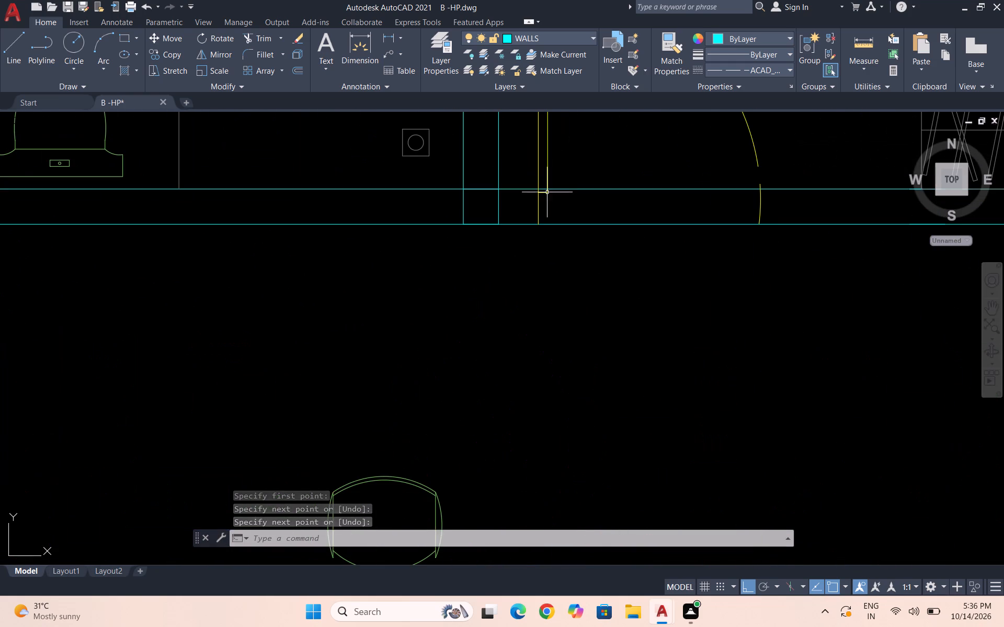
{"action": "left_click", "coordinate": [540, 226]}
{"action": "left_click", "coordinate": [538, 188]}
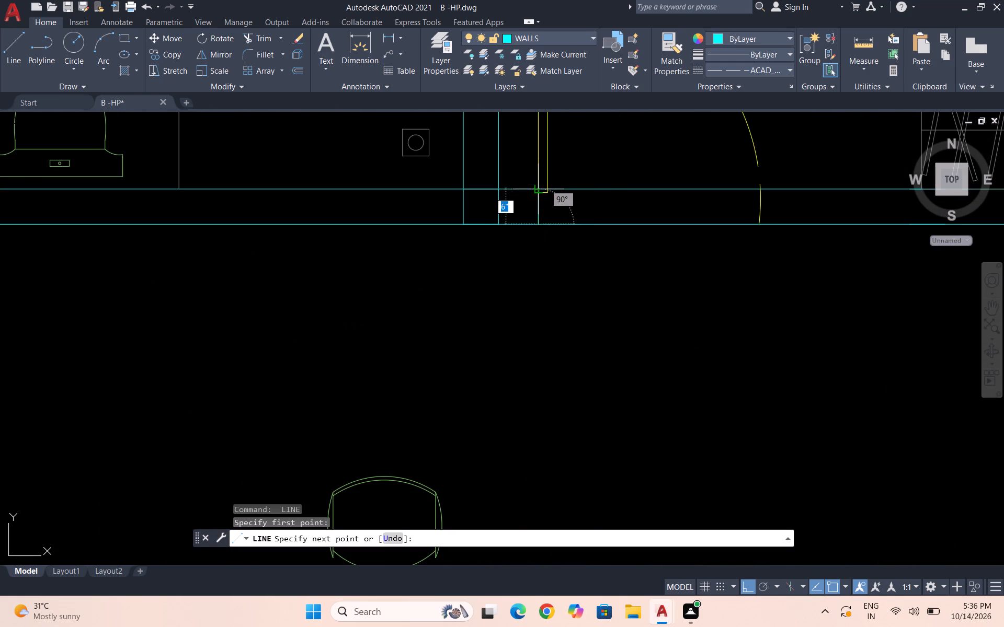
{"action": "key", "text": "space"}
{"action": "key", "text": "space"}
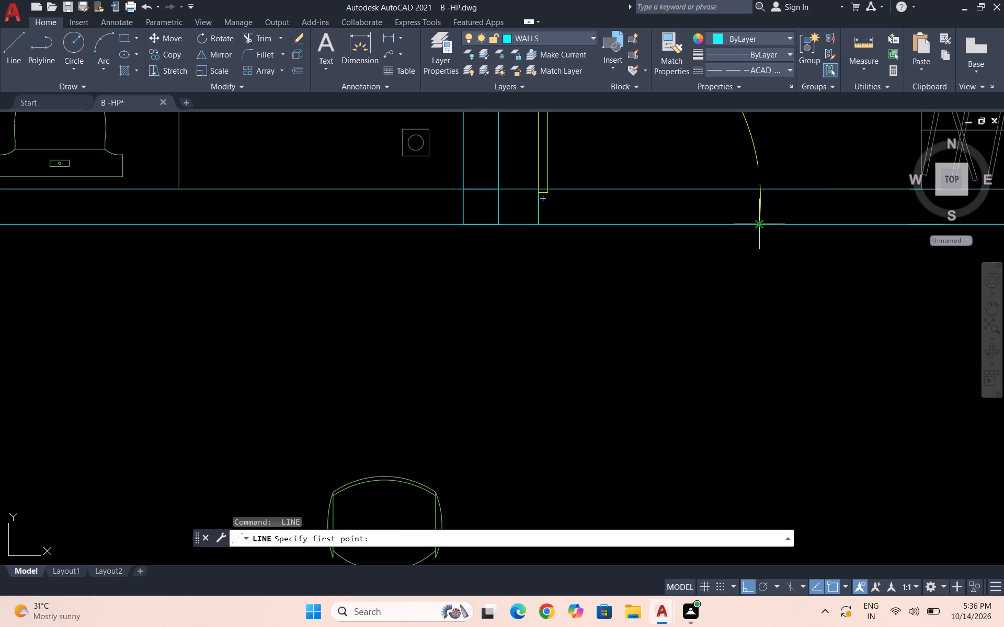
{"action": "left_click", "coordinate": [758, 222]}
{"action": "left_click", "coordinate": [761, 189]}
{"action": "key", "text": "space"}
Draw two horizontal jamb lines across the wall between Drawing and Lobby at both ends of the entrance door opening.
{"action": "scroll", "coordinate": [759, 188], "scroll_direction": "down", "scroll_amount": 4}
{"action": "scroll", "coordinate": [644, 242], "scroll_direction": "down", "scroll_amount": 2}
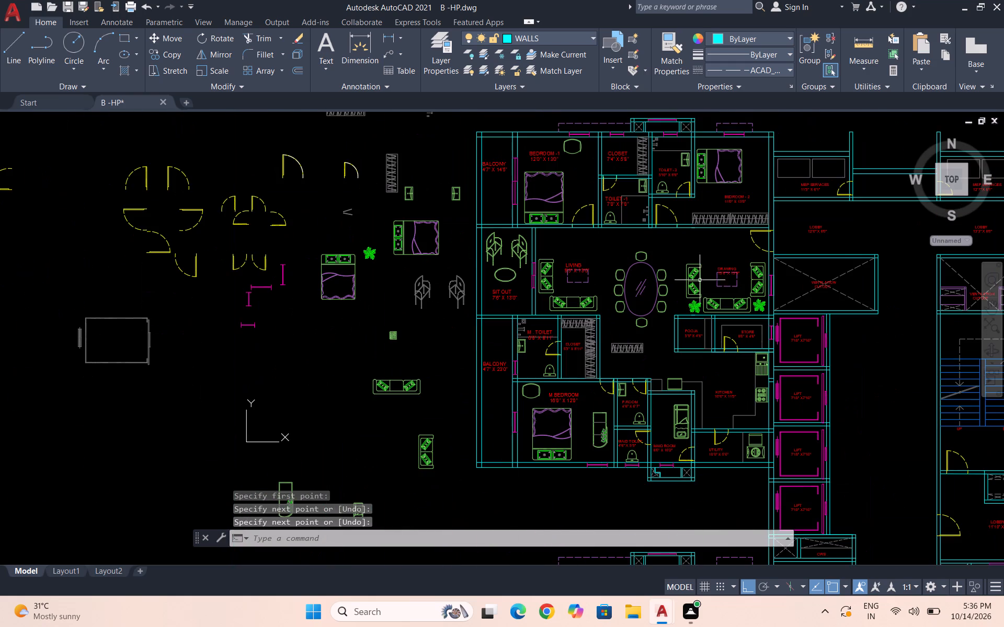
{"action": "scroll", "coordinate": [773, 225], "scroll_direction": "up", "scroll_amount": 4}
{"action": "key", "text": "space"}
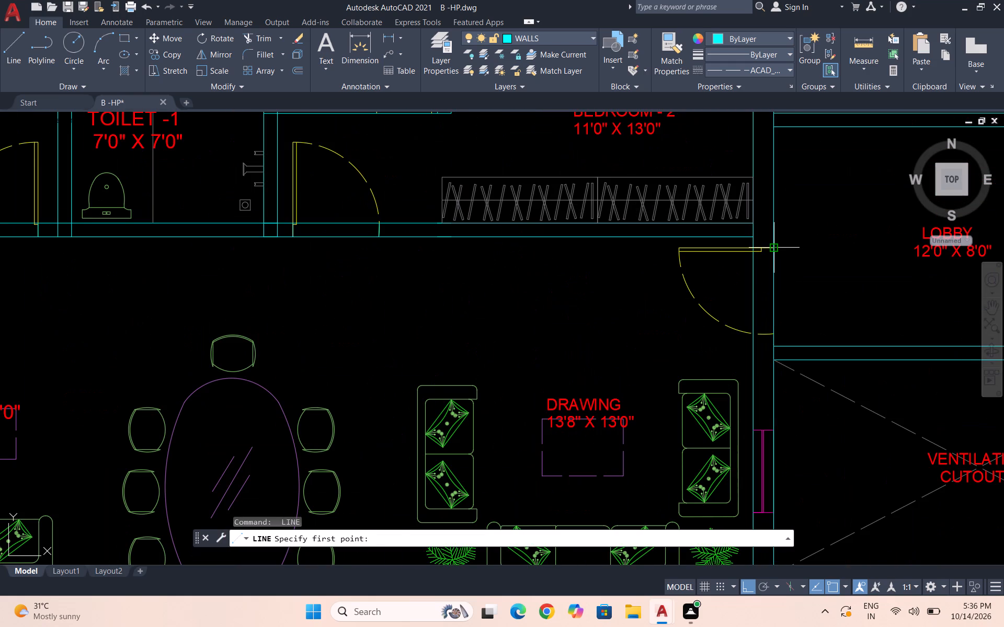
{"action": "left_click", "coordinate": [777, 247]}
{"action": "left_click", "coordinate": [756, 249]}
{"action": "key", "text": "space"}
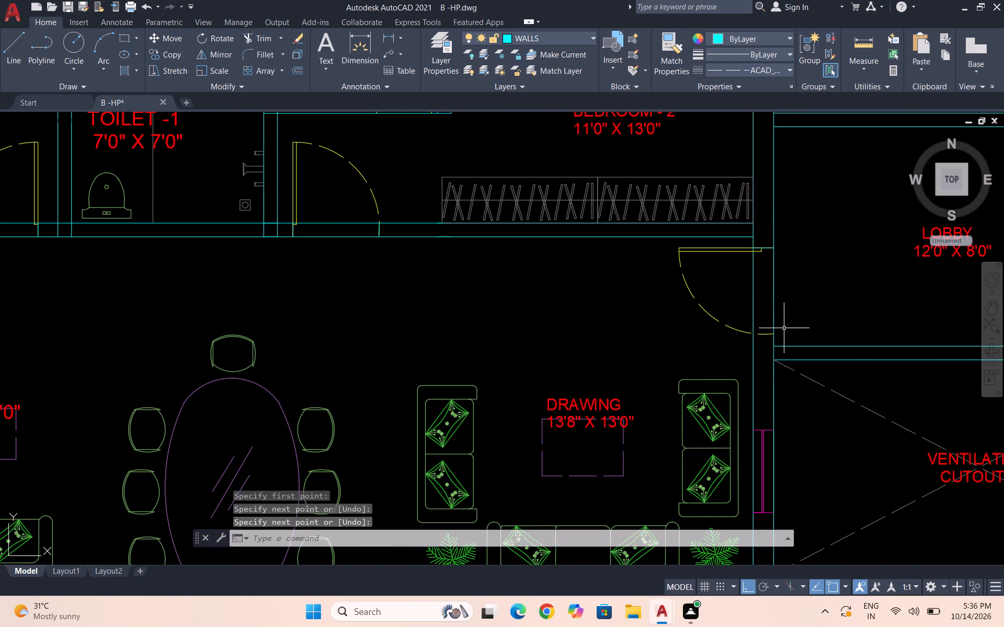
{"action": "scroll", "coordinate": [775, 352], "scroll_direction": "up", "scroll_amount": 3}
{"action": "key", "text": "space"}
{"action": "left_click", "coordinate": [769, 277]}
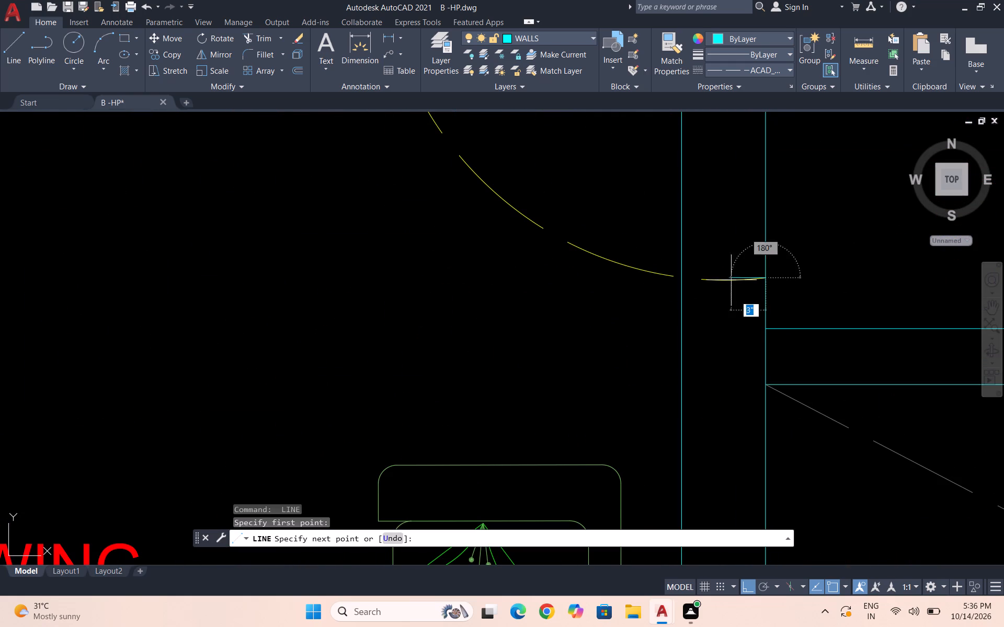
{"action": "left_click", "coordinate": [681, 278]}
{"action": "key", "text": "space"}
Draw two horizontal jamb lines across the wall at both ends of the door opening of the MEP Services room adjoining the original apartment.
{"action": "scroll", "coordinate": [683, 268], "scroll_direction": "down", "scroll_amount": 5}
{"action": "scroll", "coordinate": [514, 288], "scroll_direction": "down", "scroll_amount": 2}
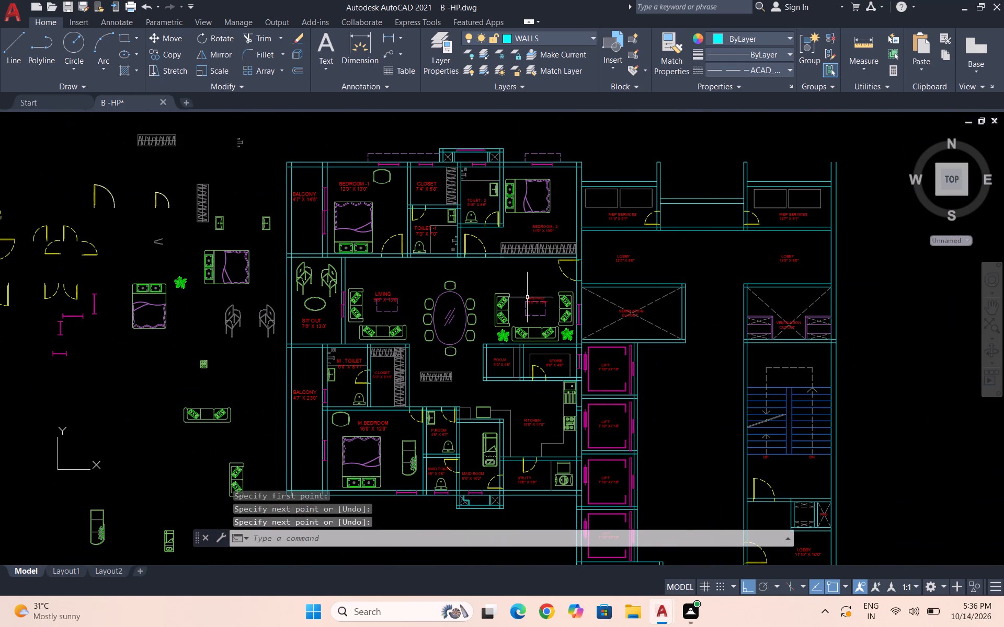
{"action": "scroll", "coordinate": [658, 213], "scroll_direction": "up", "scroll_amount": 3}
{"action": "scroll", "coordinate": [688, 255], "scroll_direction": "up", "scroll_amount": 3}
{"action": "key", "text": "space"}
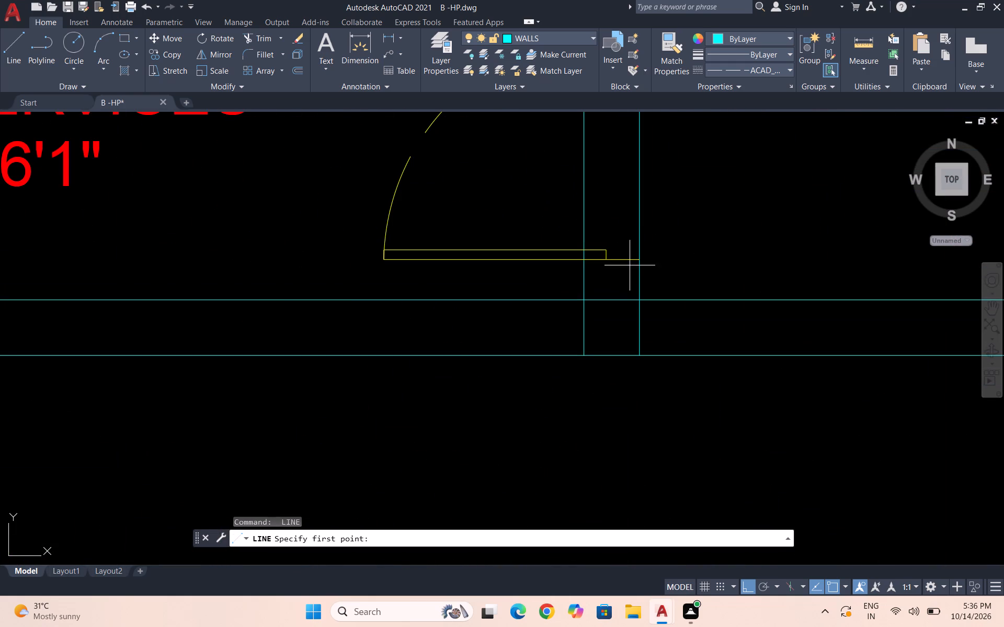
{"action": "left_click", "coordinate": [638, 262]}
{"action": "left_click", "coordinate": [584, 259]}
{"action": "key", "text": "space"}
{"action": "scroll", "coordinate": [588, 278], "scroll_direction": "down", "scroll_amount": 3}
{"action": "scroll", "coordinate": [590, 226], "scroll_direction": "up", "scroll_amount": 3}
{"action": "key", "text": "space"}
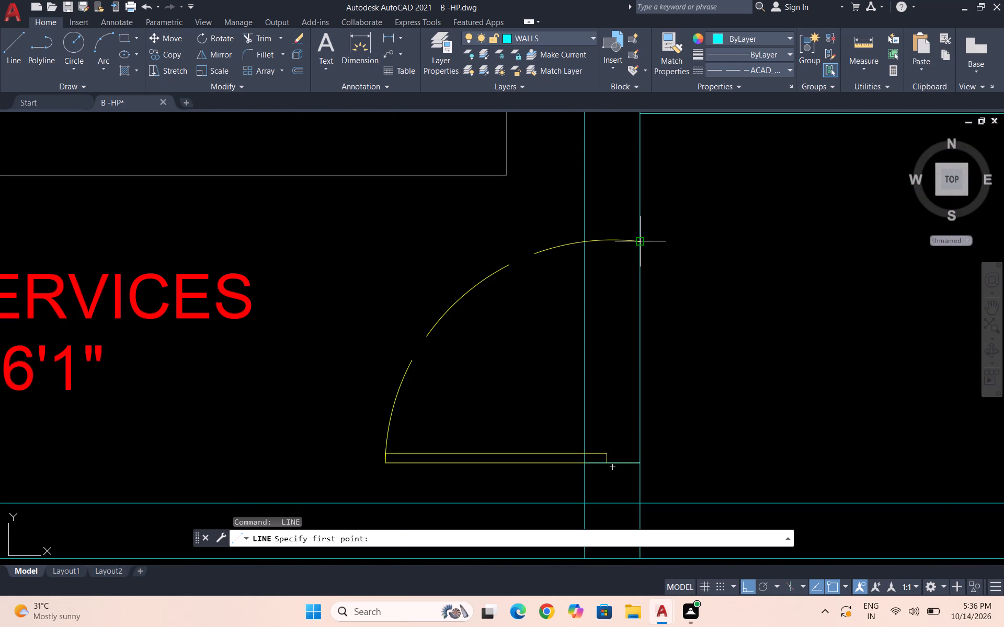
{"action": "left_click", "coordinate": [638, 244]}
{"action": "left_click", "coordinate": [587, 241]}
{"action": "key", "text": "space"}
Draw two horizontal jamb lines across the wall at both ends of the door opening of the opposite MEP Services room.
{"action": "scroll", "coordinate": [589, 239], "scroll_direction": "down", "scroll_amount": 2}
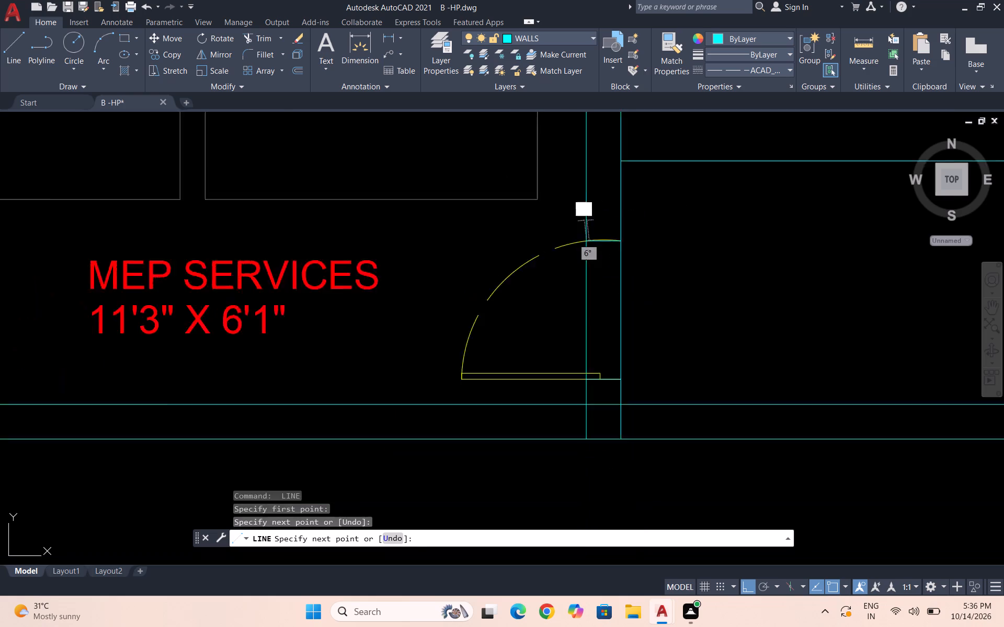
{"action": "scroll", "coordinate": [589, 239], "scroll_direction": "down", "scroll_amount": 3}
{"action": "scroll", "coordinate": [751, 242], "scroll_direction": "up", "scroll_amount": 3}
{"action": "scroll", "coordinate": [672, 324], "scroll_direction": "up", "scroll_amount": 3}
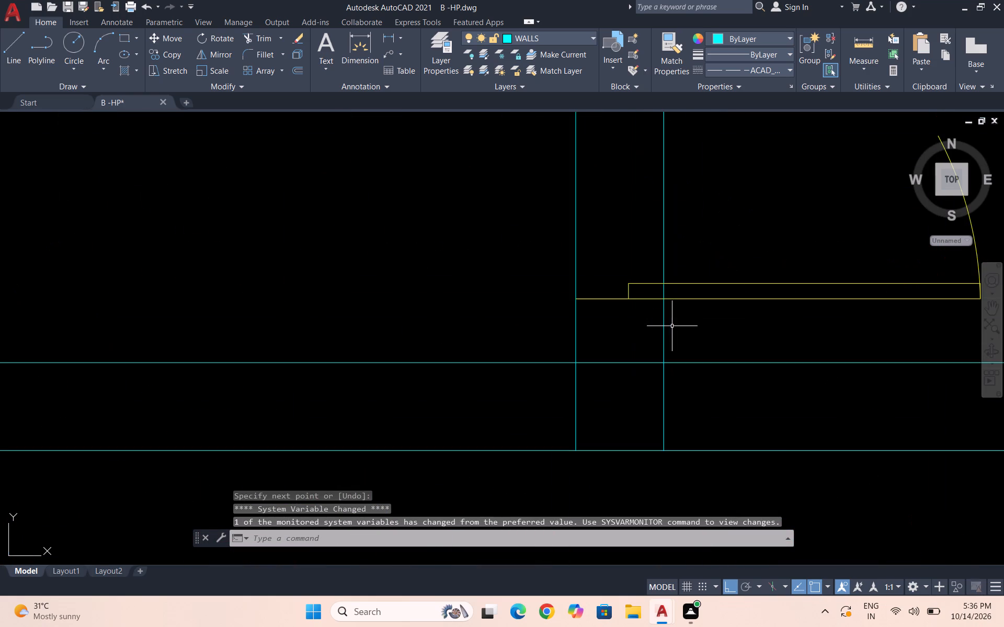
{"action": "key", "text": "space"}
{"action": "left_click", "coordinate": [578, 301]}
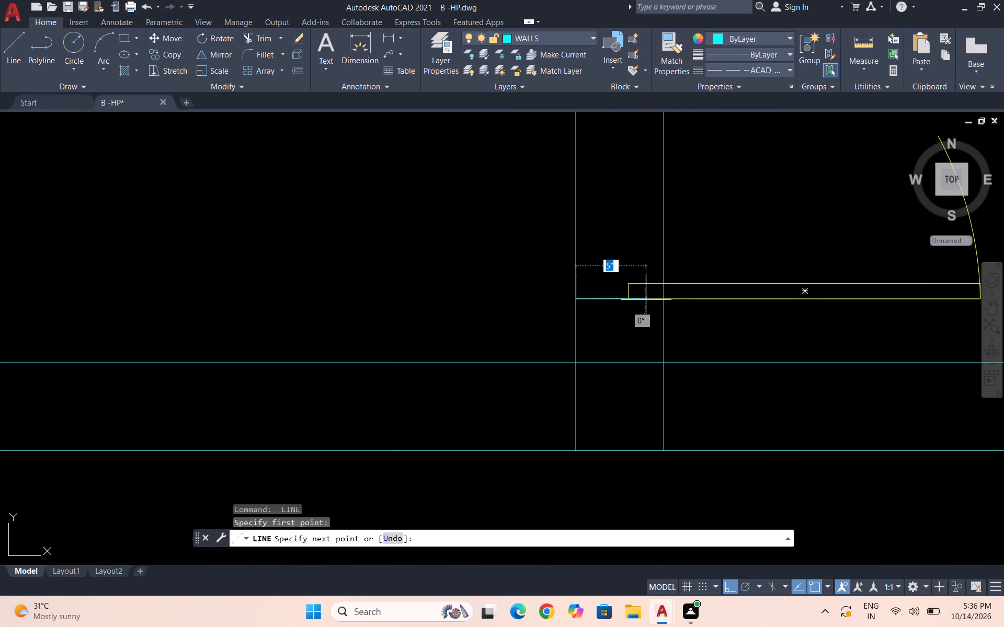
{"action": "left_click", "coordinate": [663, 298]}
{"action": "key", "text": "space"}
{"action": "scroll", "coordinate": [662, 297], "scroll_direction": "down", "scroll_amount": 3}
{"action": "scroll", "coordinate": [667, 209], "scroll_direction": "up", "scroll_amount": 3}
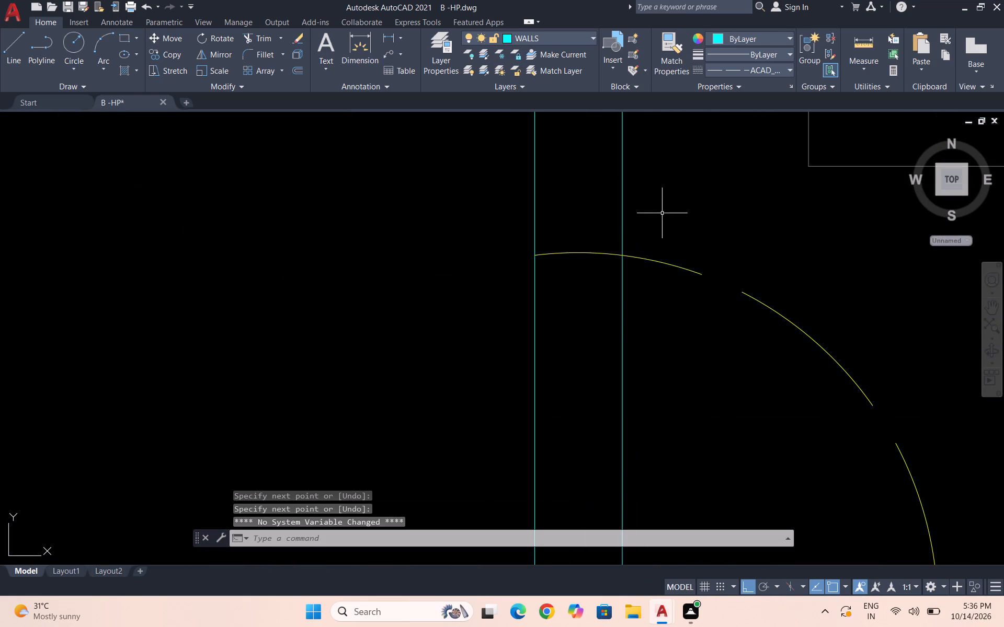
{"action": "key", "text": "space"}
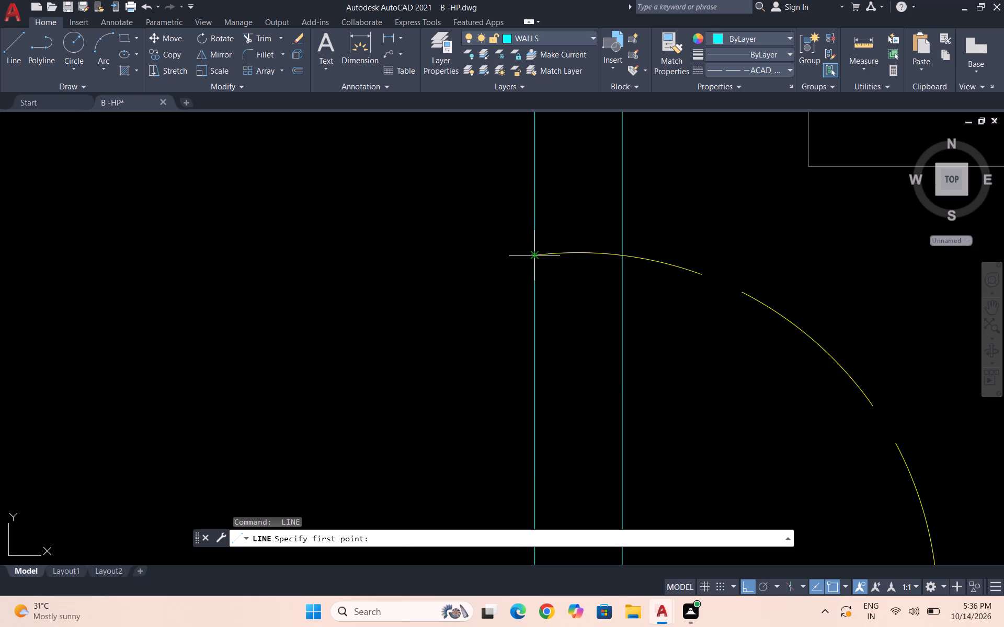
{"action": "left_click", "coordinate": [534, 256]}
{"action": "left_click", "coordinate": [620, 256]}
{"action": "key", "text": "space"}
{"action": "scroll", "coordinate": [614, 249], "scroll_direction": "down", "scroll_amount": 2}
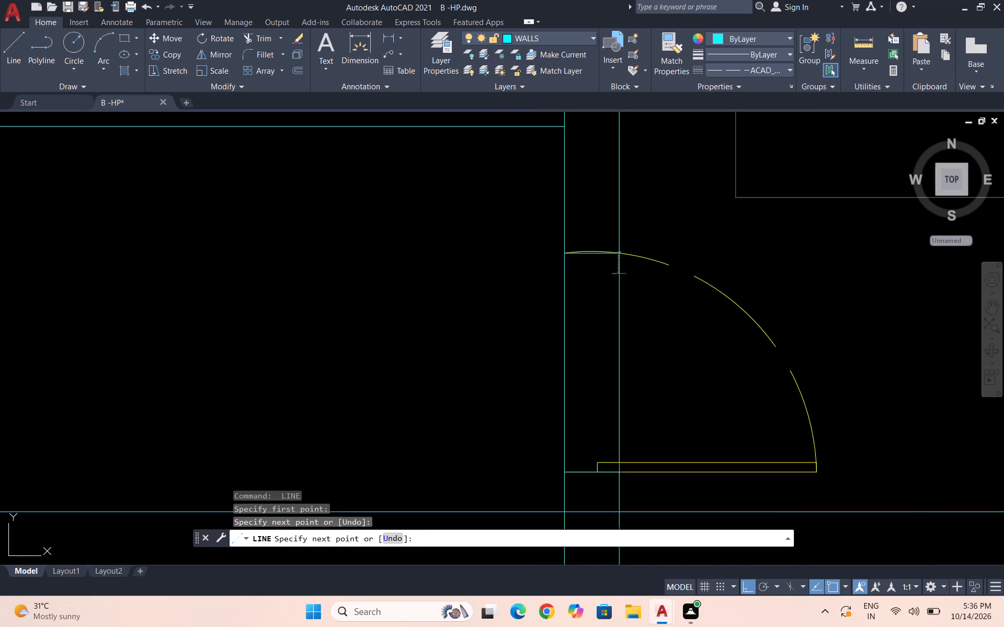
Draw two horizontal jamb lines across the wall between Maid Toilet and Maid Room at both ends of the original apartment's door opening.
{"action": "scroll", "coordinate": [612, 248], "scroll_direction": "down", "scroll_amount": 3}
{"action": "scroll", "coordinate": [725, 278], "scroll_direction": "down", "scroll_amount": 3}
{"action": "scroll", "coordinate": [671, 356], "scroll_direction": "down", "scroll_amount": 1}
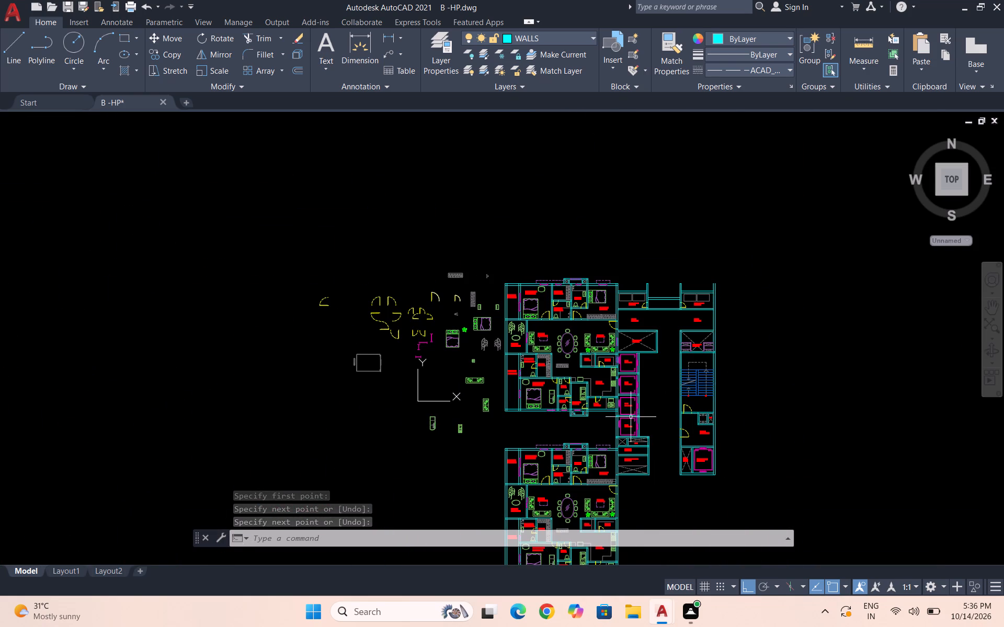
{"action": "scroll", "coordinate": [604, 410], "scroll_direction": "up", "scroll_amount": 5}
{"action": "scroll", "coordinate": [637, 369], "scroll_direction": "up", "scroll_amount": 1}
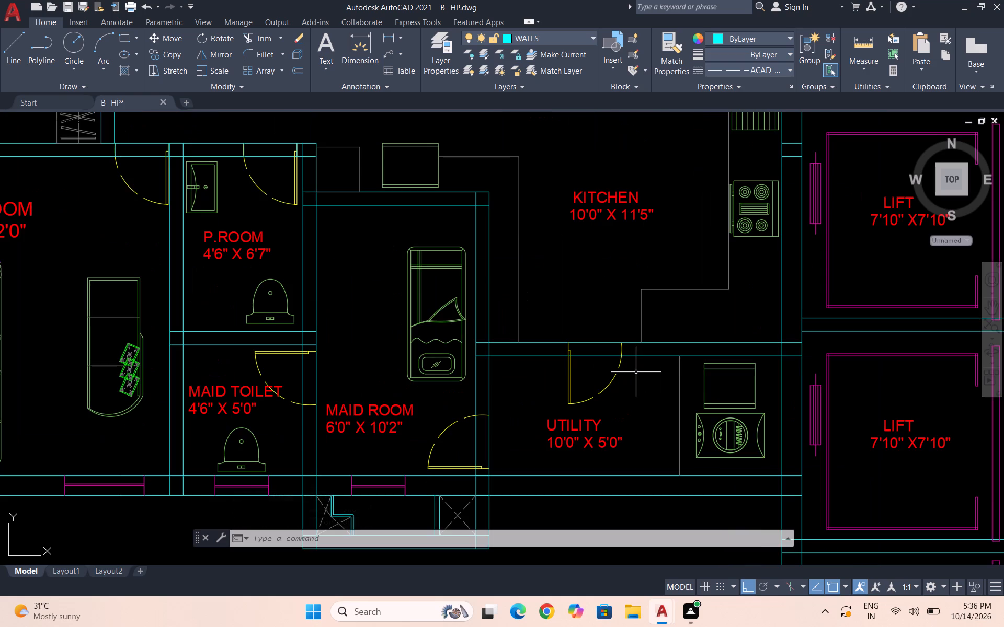
{"action": "key", "text": "space"}
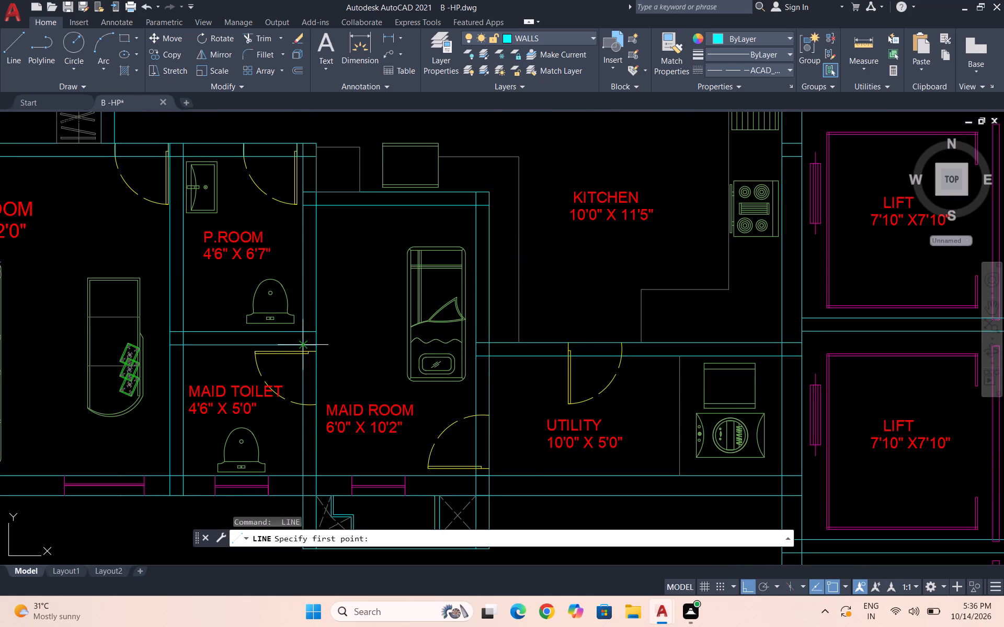
{"action": "scroll", "coordinate": [302, 359], "scroll_direction": "up", "scroll_amount": 3}
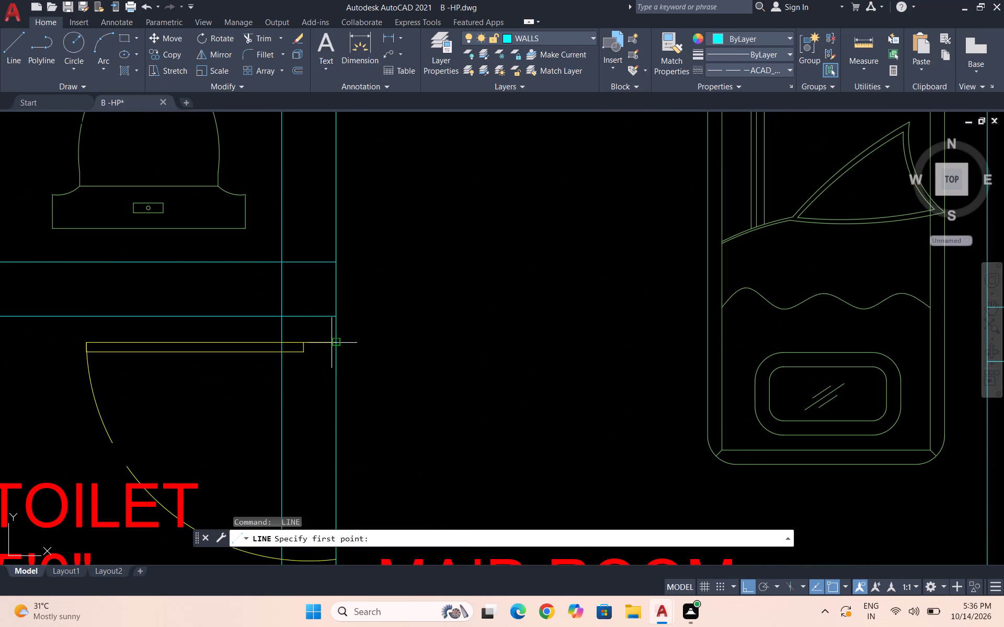
{"action": "left_click", "coordinate": [333, 343]}
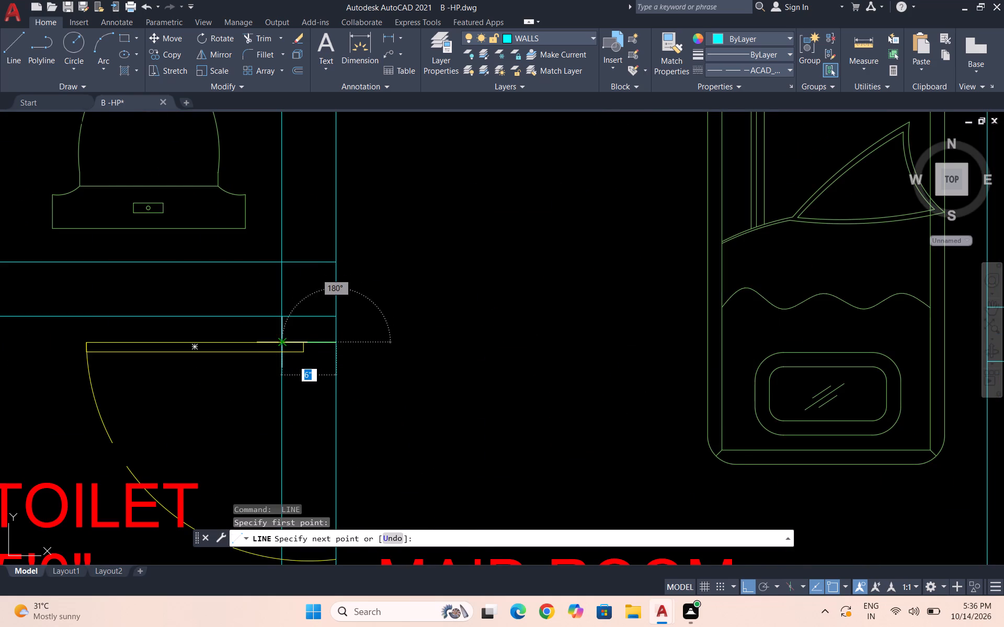
{"action": "left_click", "coordinate": [282, 340]}
{"action": "key", "text": "space"}
{"action": "scroll", "coordinate": [321, 321], "scroll_direction": "down", "scroll_amount": 2}
{"action": "scroll", "coordinate": [318, 417], "scroll_direction": "up", "scroll_amount": 4}
{"action": "key", "text": "space"}
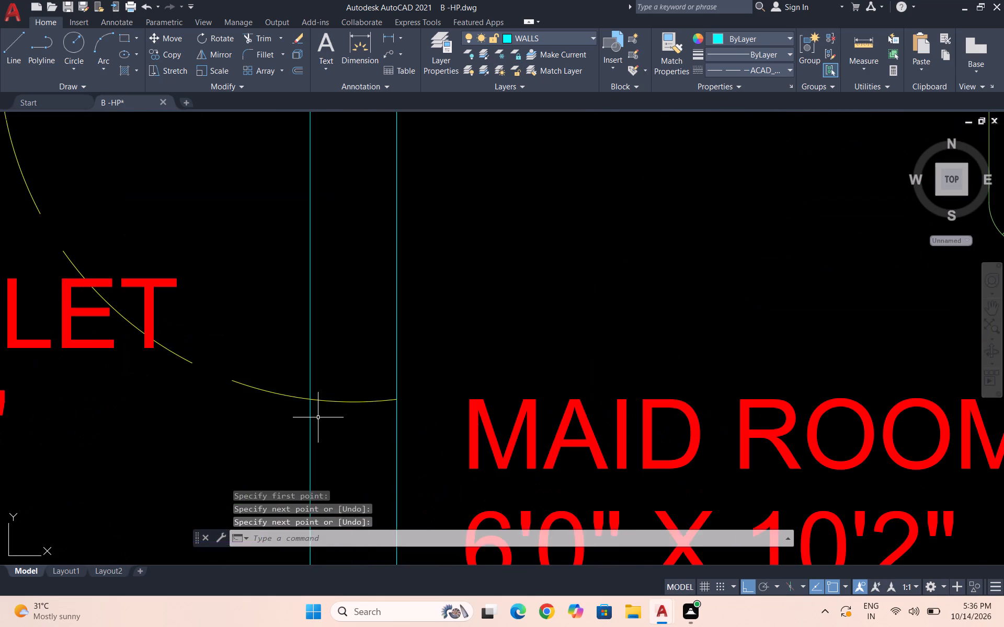
{"action": "left_click", "coordinate": [396, 398]}
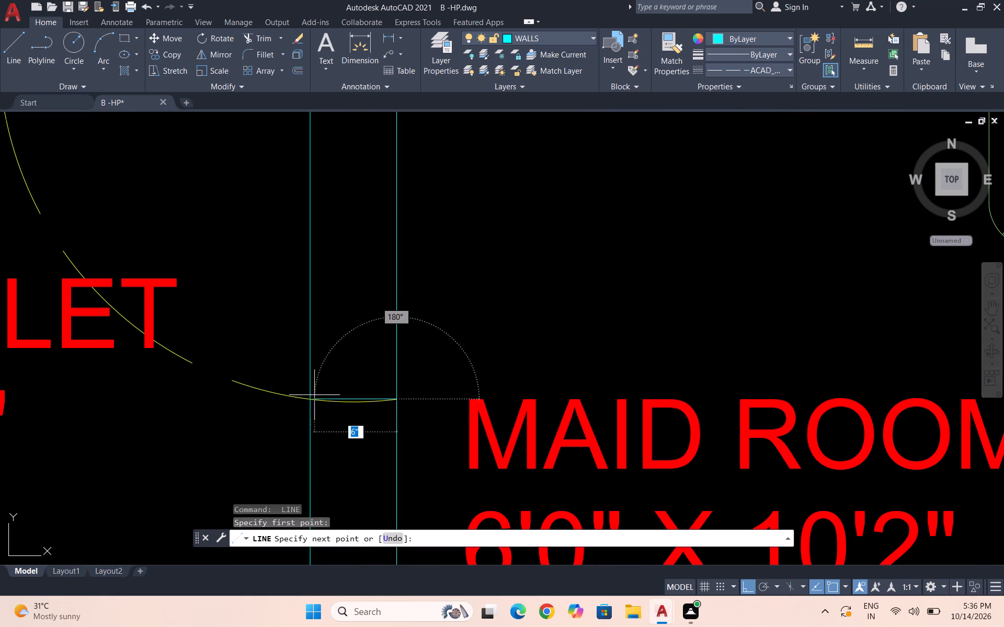
{"action": "left_click", "coordinate": [309, 400]}
{"action": "key", "text": "space"}
{"action": "scroll", "coordinate": [308, 387], "scroll_direction": "down", "scroll_amount": 4}
Draw two horizontal jamb lines across the wall between Maid Room and Utility at the hinge and swing ends of the door.
{"action": "key", "text": "space"}
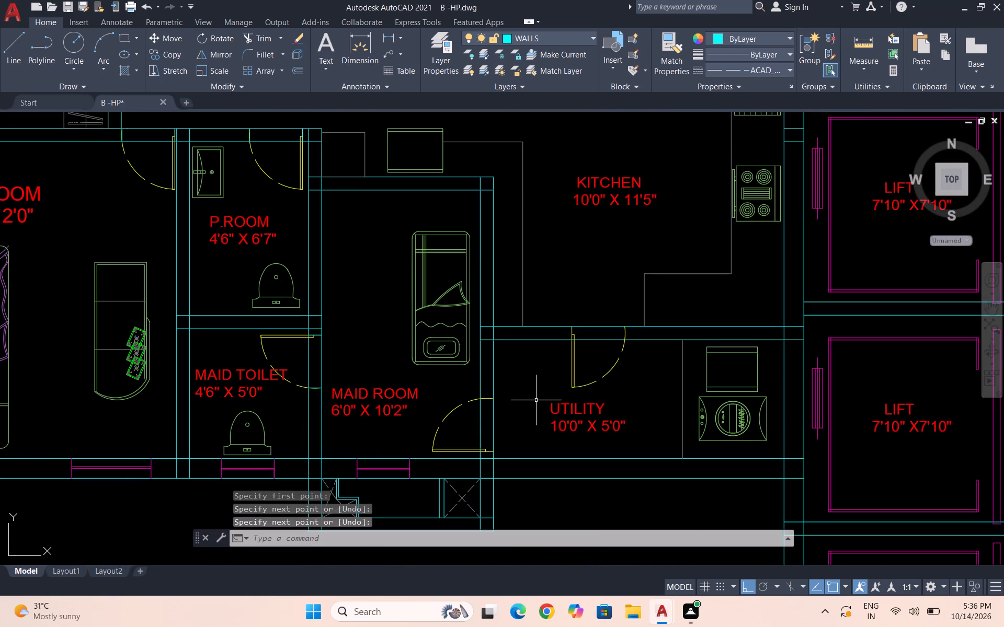
{"action": "scroll", "coordinate": [478, 473], "scroll_direction": "up", "scroll_amount": 3}
{"action": "scroll", "coordinate": [525, 413], "scroll_direction": "up", "scroll_amount": 2}
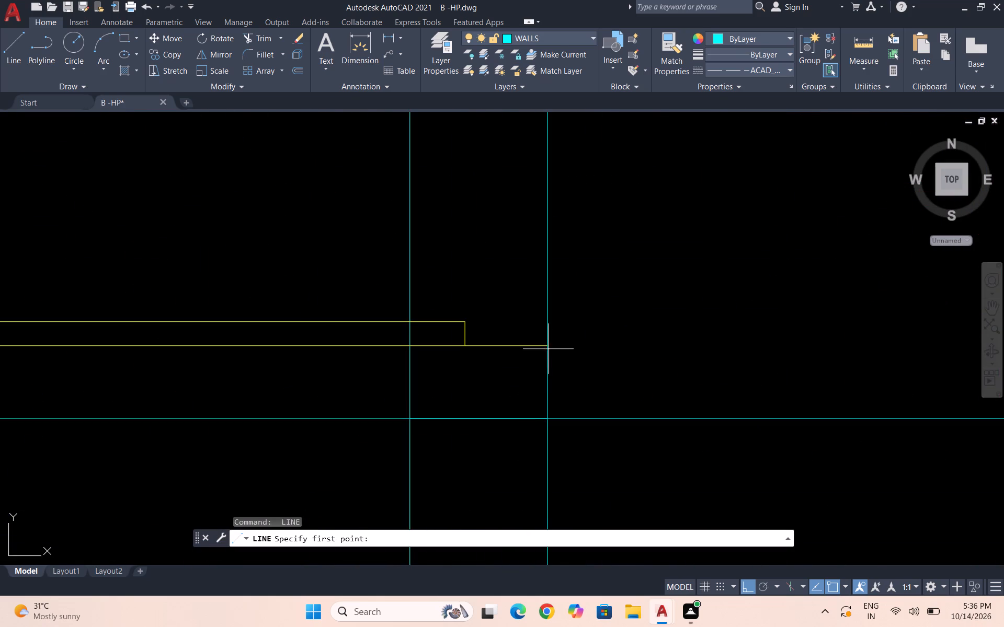
{"action": "left_click", "coordinate": [544, 344]}
{"action": "left_click", "coordinate": [410, 343]}
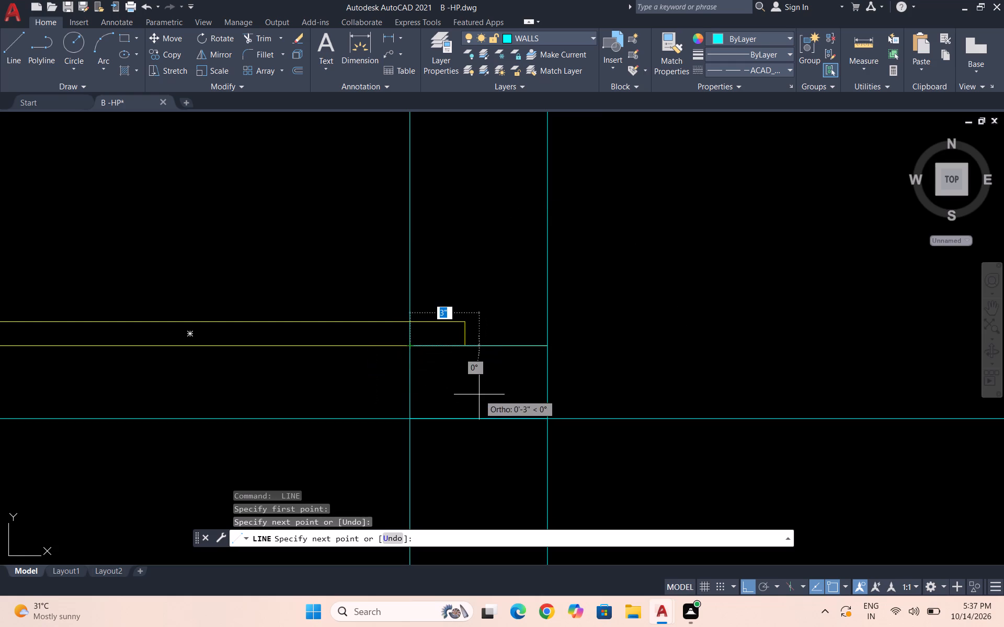
{"action": "key", "text": "space"}
{"action": "scroll", "coordinate": [476, 393], "scroll_direction": "down", "scroll_amount": 3}
{"action": "scroll", "coordinate": [482, 270], "scroll_direction": "up", "scroll_amount": 2}
{"action": "key", "text": "space"}
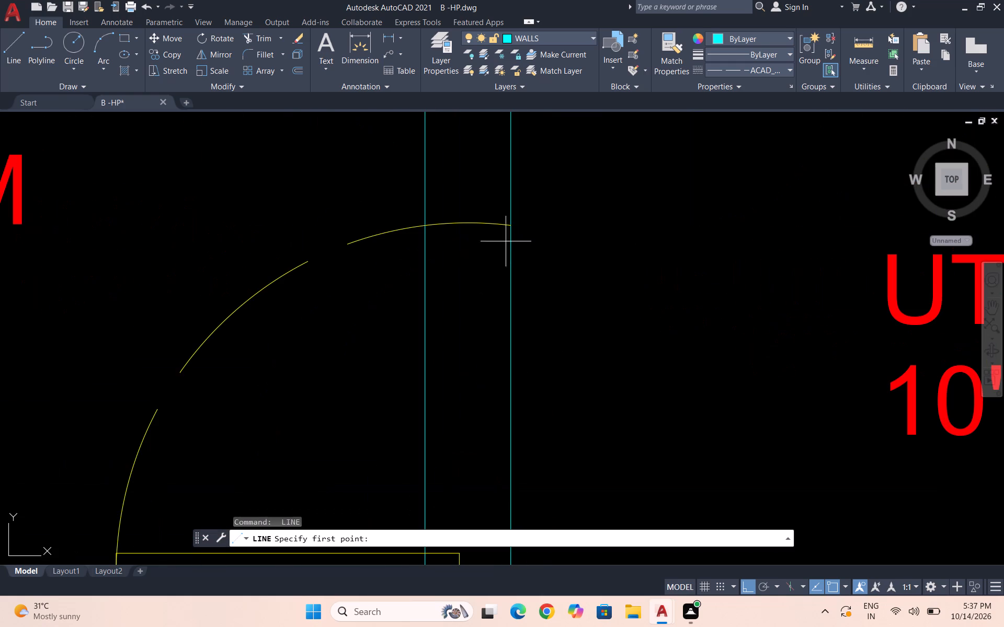
{"action": "left_click", "coordinate": [511, 228]}
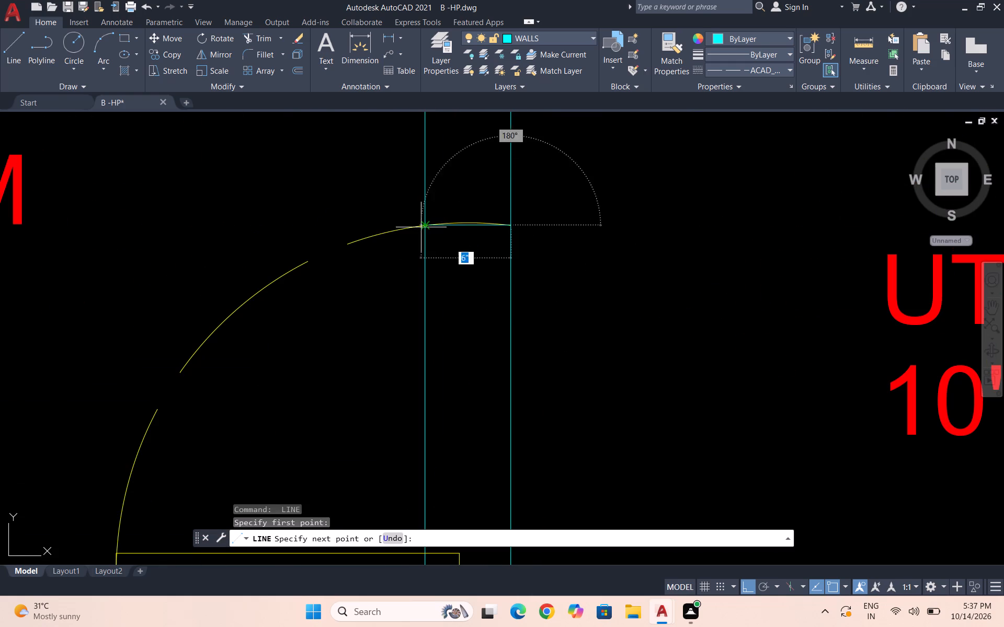
{"action": "left_click", "coordinate": [421, 227]}
{"action": "key", "text": "space"}
Draw two vertical jamb lines across the wall between Kitchen and Utility at both ends of the door opening.
{"action": "scroll", "coordinate": [420, 226], "scroll_direction": "down", "scroll_amount": 3}
{"action": "scroll", "coordinate": [512, 284], "scroll_direction": "down", "scroll_amount": 1}
{"action": "scroll", "coordinate": [537, 187], "scroll_direction": "up", "scroll_amount": 2}
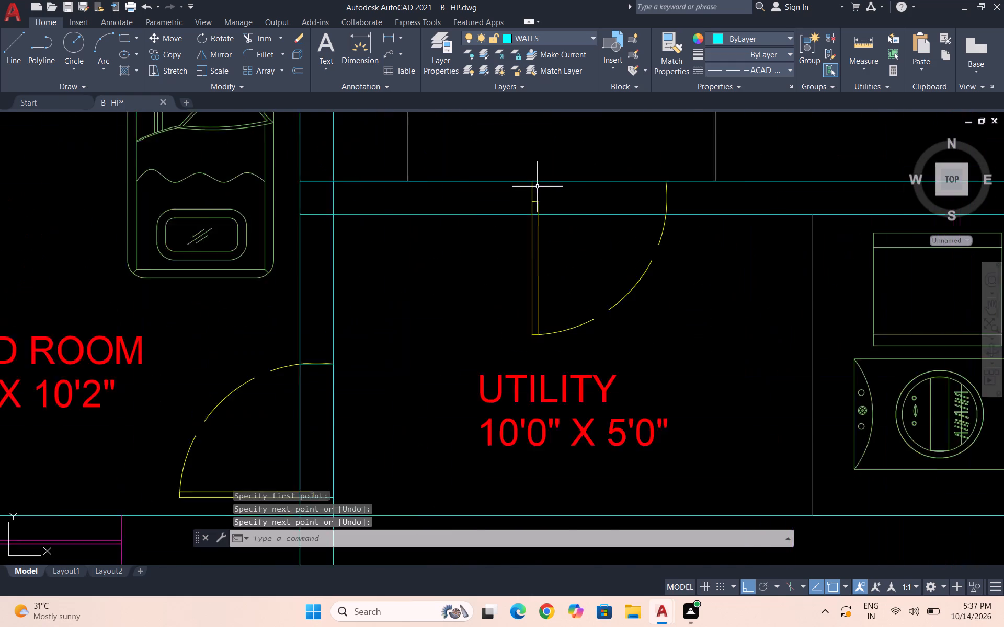
{"action": "scroll", "coordinate": [537, 187], "scroll_direction": "up", "scroll_amount": 1}
{"action": "key", "text": "space"}
{"action": "left_click", "coordinate": [532, 176]}
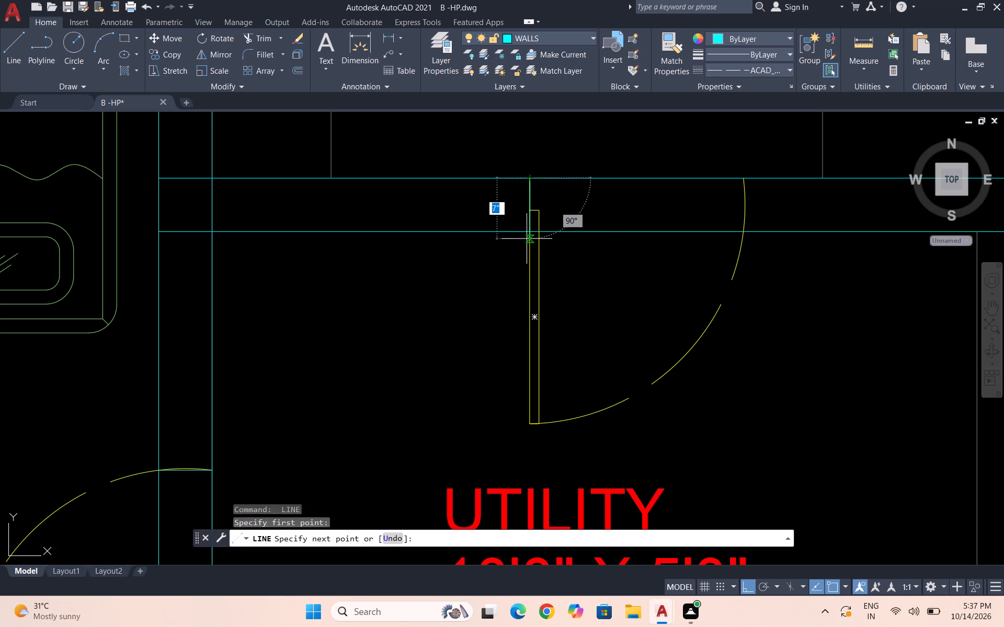
{"action": "left_click", "coordinate": [531, 230]}
{"action": "key", "text": "space"}
{"action": "key", "text": "space"}
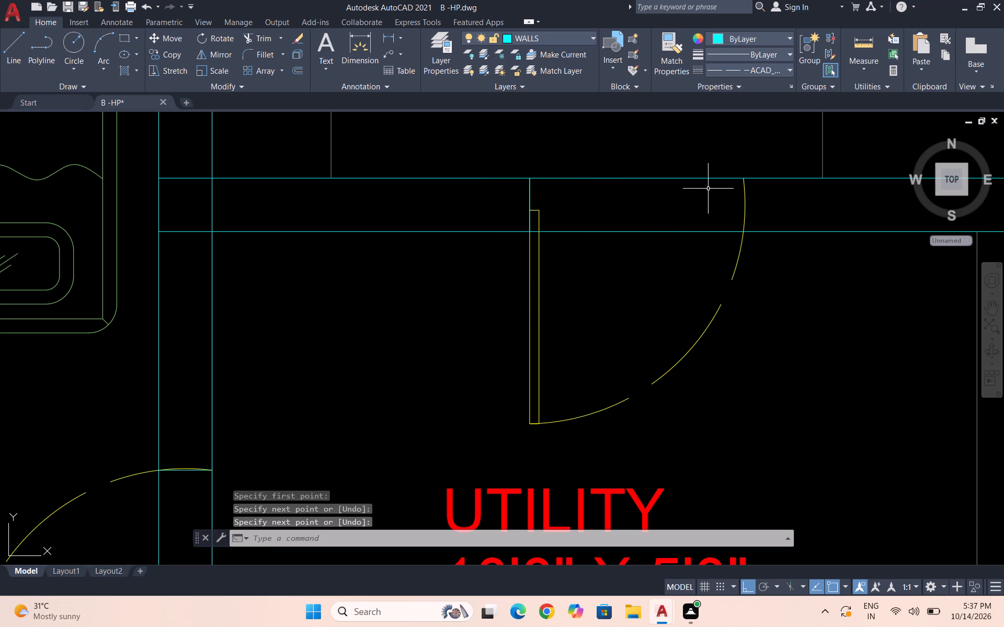
{"action": "left_click", "coordinate": [746, 177]}
{"action": "left_click", "coordinate": [744, 231]}
{"action": "key", "text": "space"}
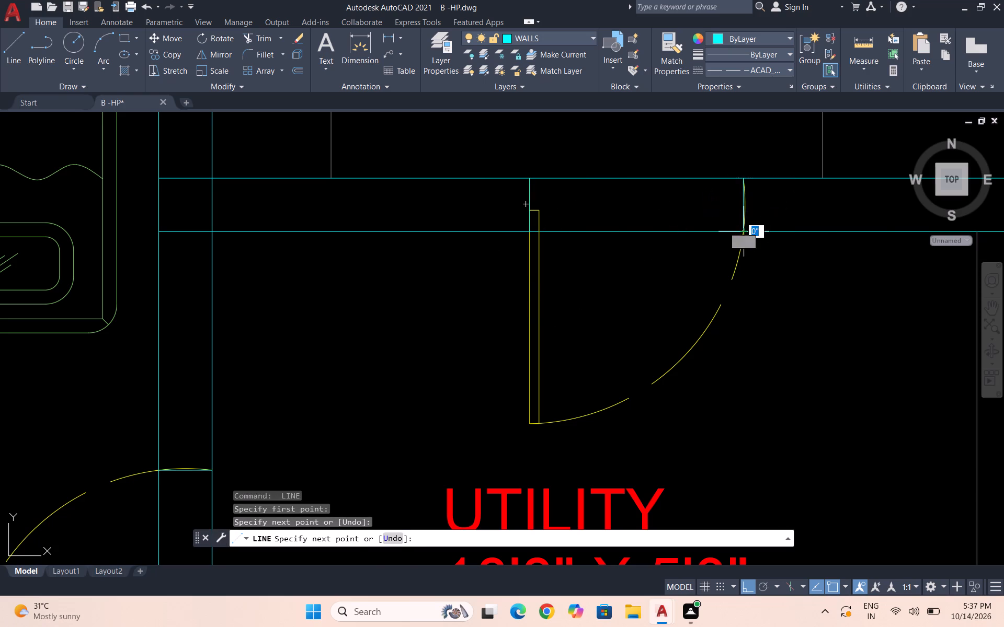
Draw two vertical jamb lines across the wall between Store and Kitchen at both ends of the Store door opening.
{"action": "scroll", "coordinate": [736, 228], "scroll_direction": "down", "scroll_amount": 4}
{"action": "scroll", "coordinate": [714, 285], "scroll_direction": "down", "scroll_amount": 2}
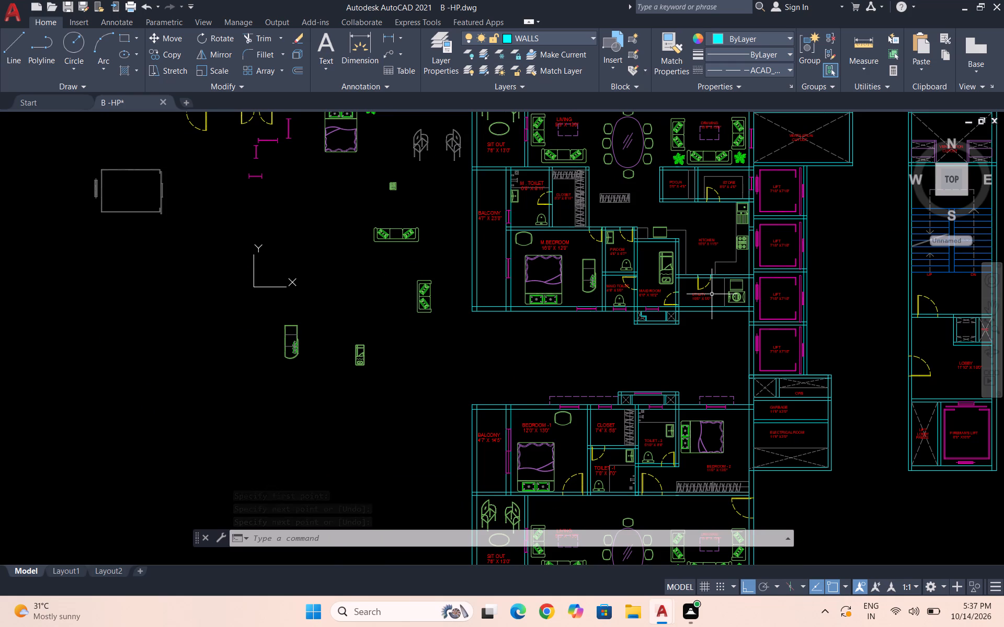
{"action": "key", "text": "l"}
{"action": "key", "text": "Return"}
{"action": "scroll", "coordinate": [712, 294], "scroll_direction": "up", "scroll_amount": 1}
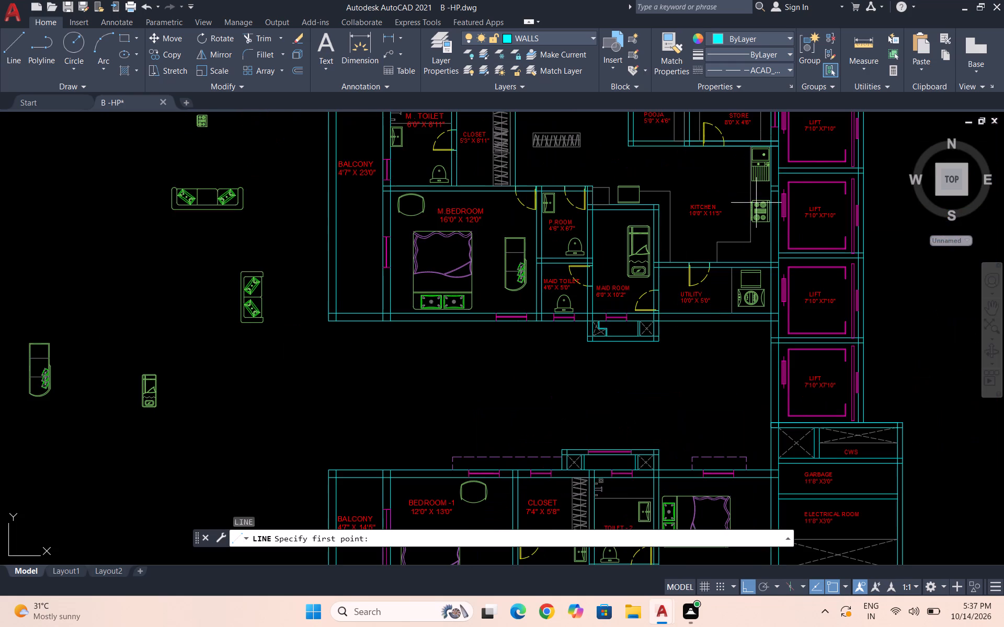
{"action": "scroll", "coordinate": [732, 133], "scroll_direction": "up", "scroll_amount": 3}
{"action": "scroll", "coordinate": [656, 154], "scroll_direction": "up", "scroll_amount": 3}
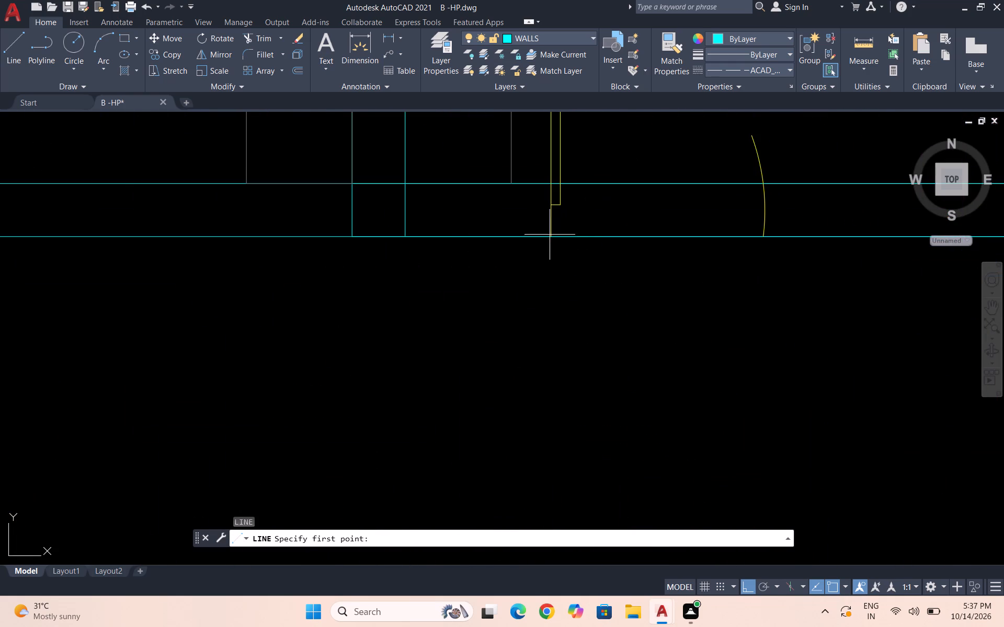
{"action": "left_click", "coordinate": [552, 236]}
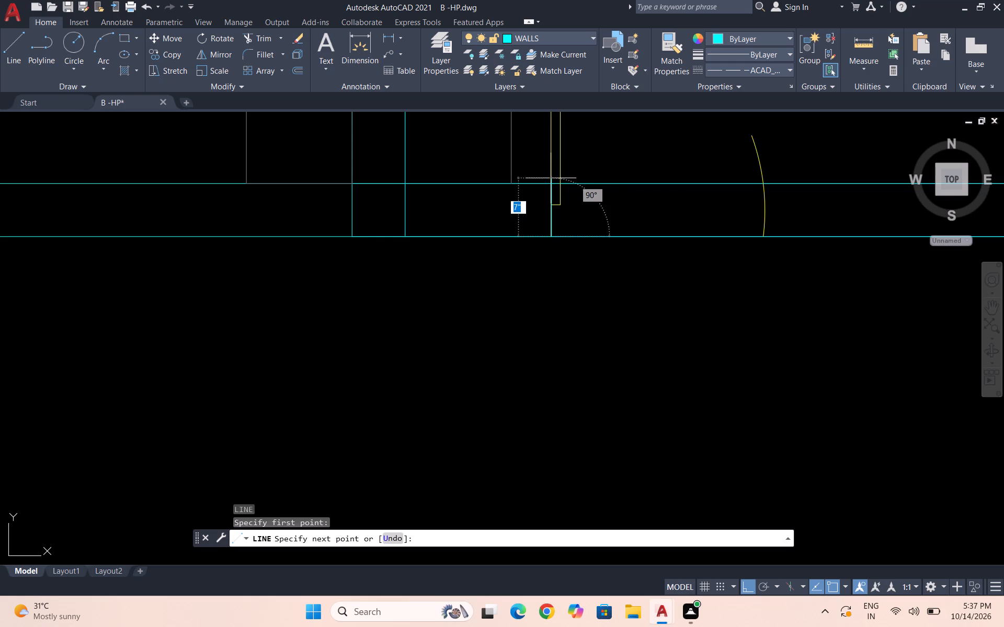
{"action": "left_click", "coordinate": [550, 185]}
{"action": "key", "text": "space"}
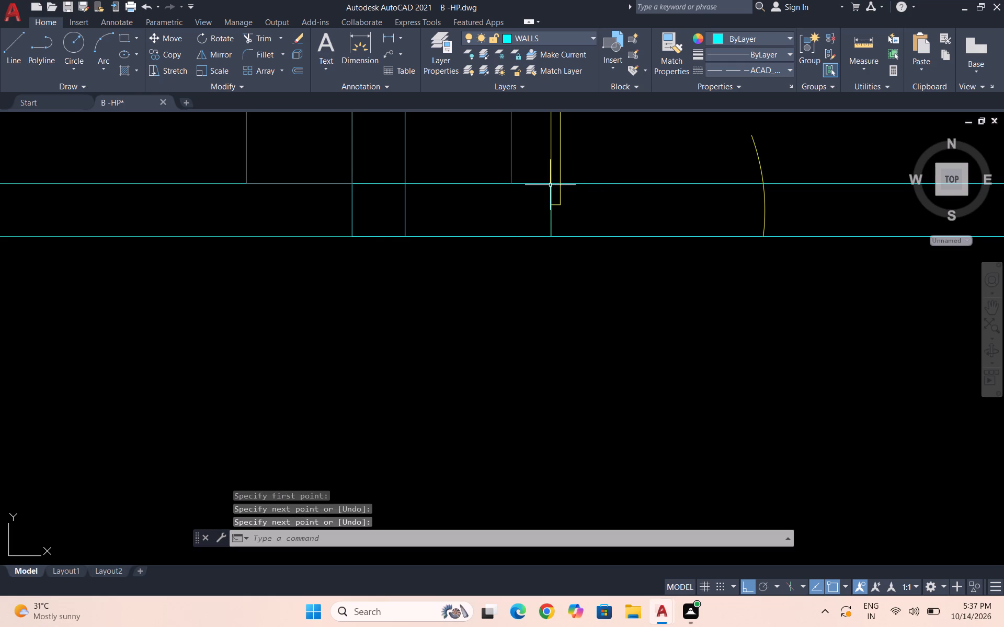
{"action": "key", "text": "space"}
{"action": "left_click", "coordinate": [760, 237]}
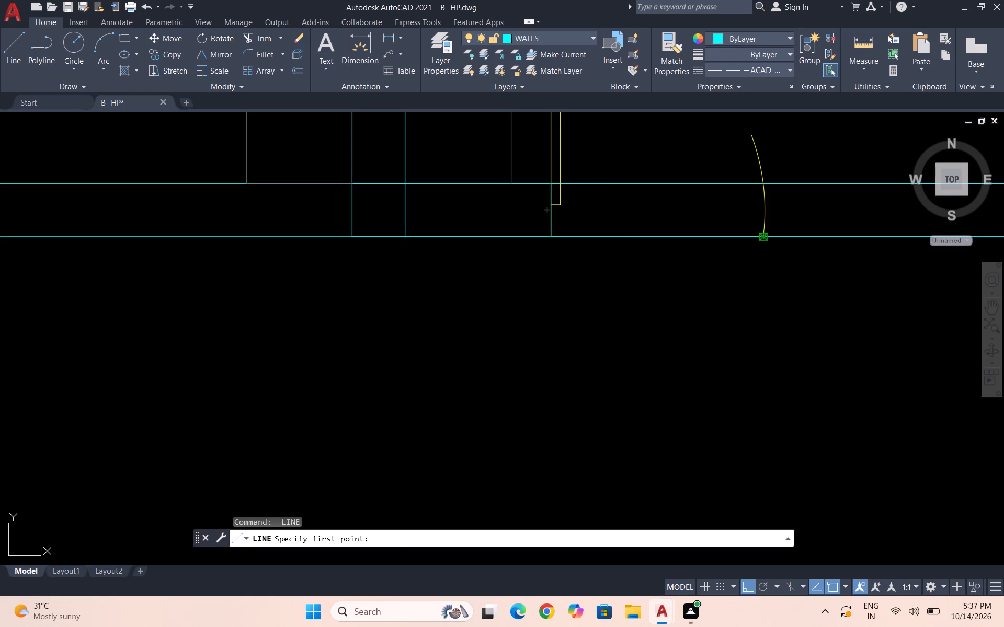
{"action": "left_click", "coordinate": [760, 185]}
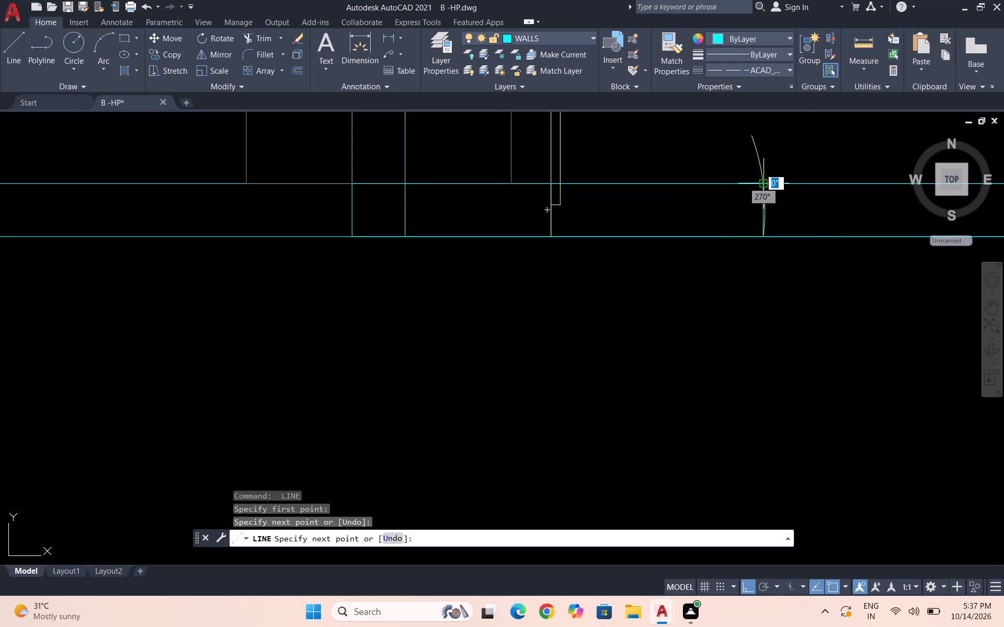
{"action": "key", "text": "space"}
Draw two vertical jamb lines across the wall between the staircase and the lobby at both ends of the door opening.
{"action": "scroll", "coordinate": [755, 188], "scroll_direction": "down", "scroll_amount": 4}
{"action": "scroll", "coordinate": [585, 326], "scroll_direction": "down", "scroll_amount": 1}
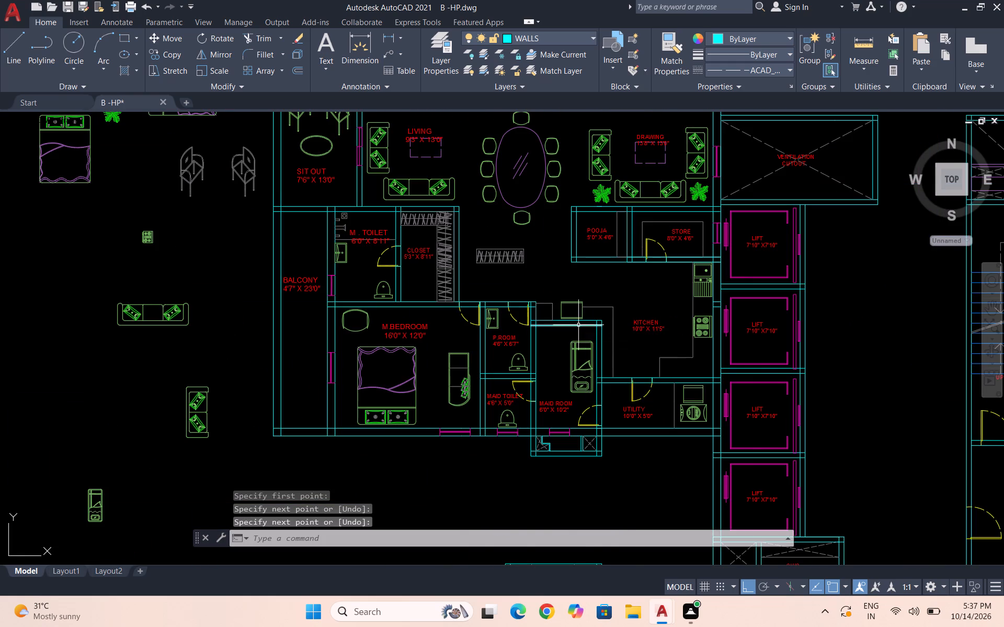
{"action": "scroll", "coordinate": [578, 328], "scroll_direction": "down", "scroll_amount": 2}
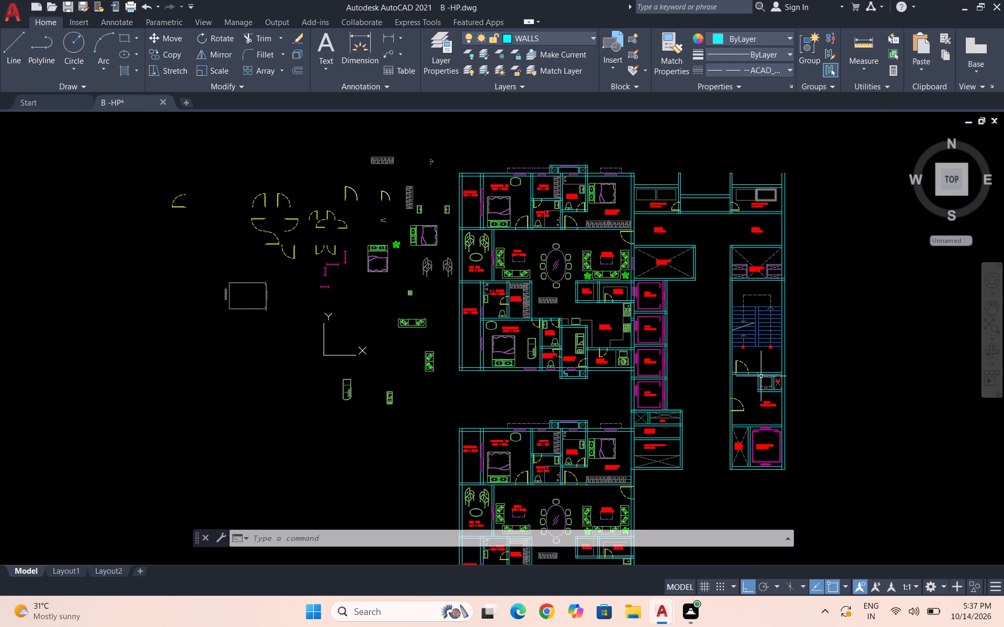
{"action": "scroll", "coordinate": [725, 383], "scroll_direction": "up", "scroll_amount": 2}
{"action": "scroll", "coordinate": [772, 381], "scroll_direction": "up", "scroll_amount": 4}
{"action": "key", "text": "Escape"}
{"action": "key", "text": "l"}
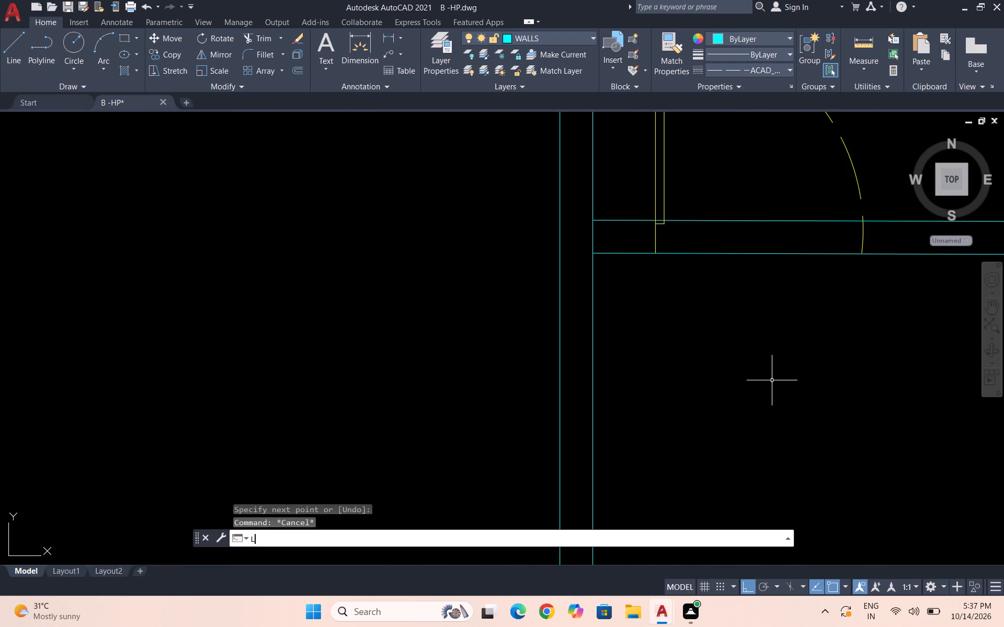
{"action": "key", "text": "Return"}
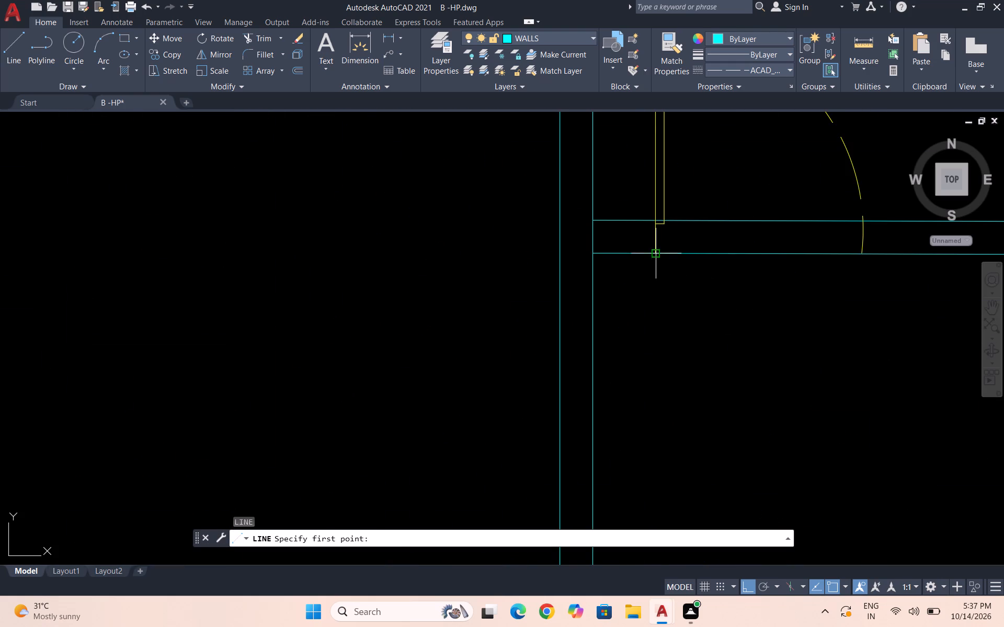
{"action": "left_click", "coordinate": [657, 255]}
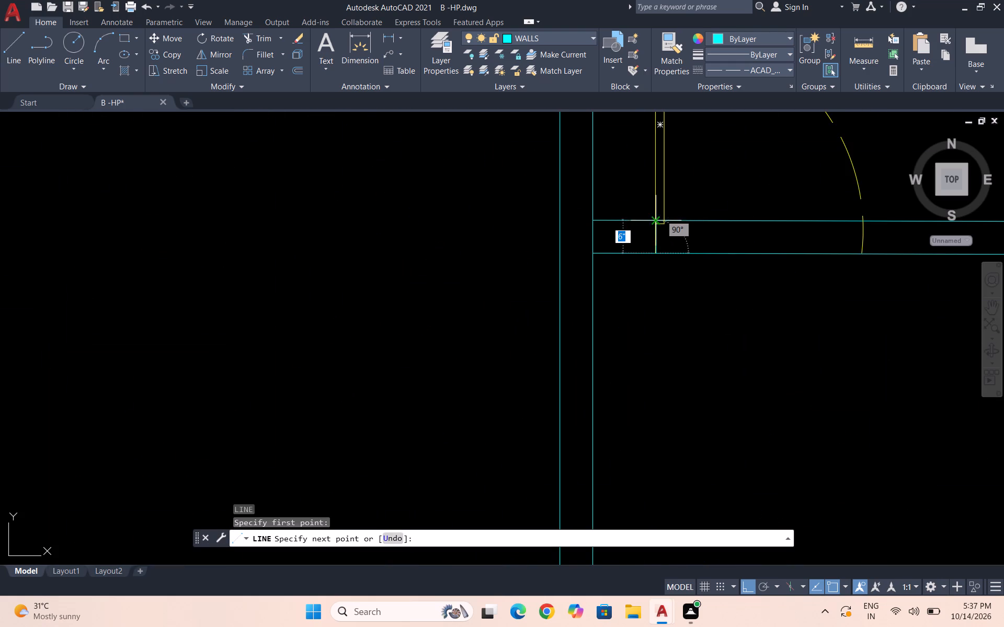
{"action": "left_click", "coordinate": [655, 219]}
{"action": "key", "text": "Escape"}
{"action": "scroll", "coordinate": [610, 245], "scroll_direction": "down", "scroll_amount": 1}
{"action": "key", "text": "space"}
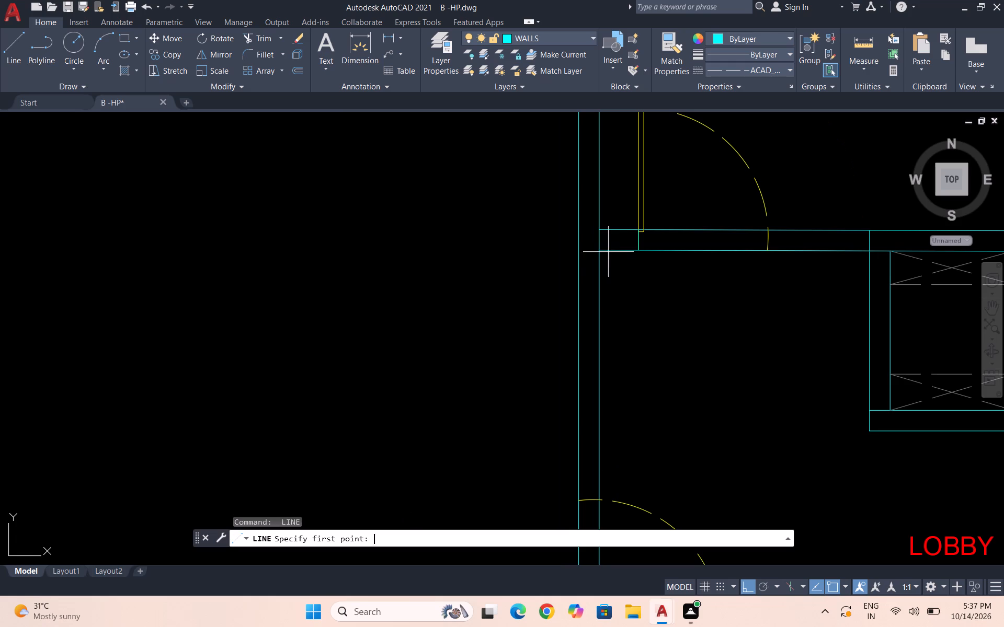
{"action": "left_click", "coordinate": [768, 250]}
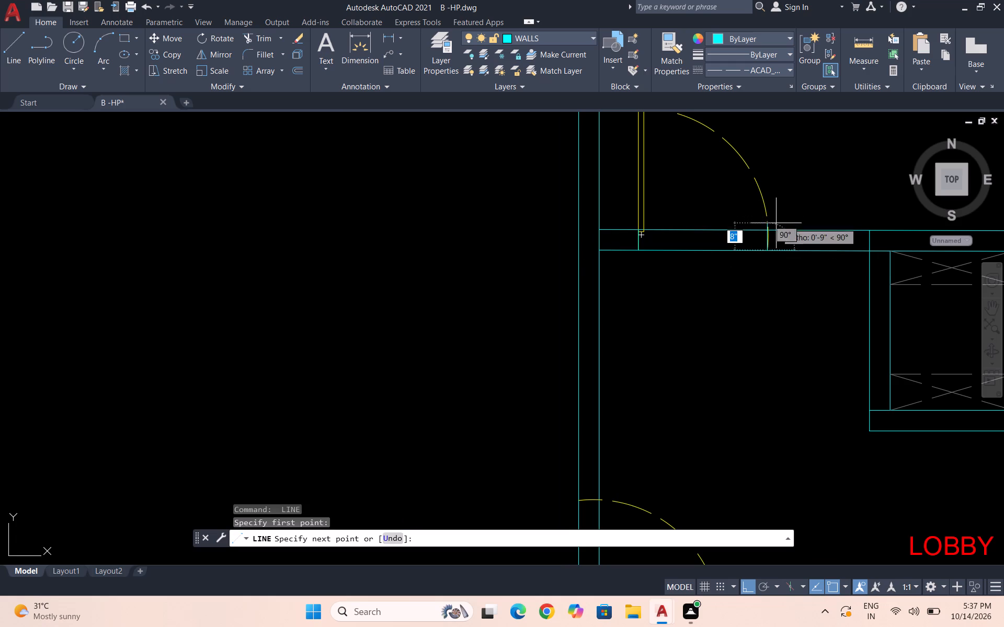
{"action": "left_click", "coordinate": [772, 227]}
{"action": "key", "text": "space"}
Draw two horizontal jamb lines across the side wall of the lobby below the staircase at both ends of its door opening.
{"action": "scroll", "coordinate": [772, 224], "scroll_direction": "down", "scroll_amount": 3}
{"action": "scroll", "coordinate": [719, 331], "scroll_direction": "up", "scroll_amount": 4}
{"action": "key", "text": "space"}
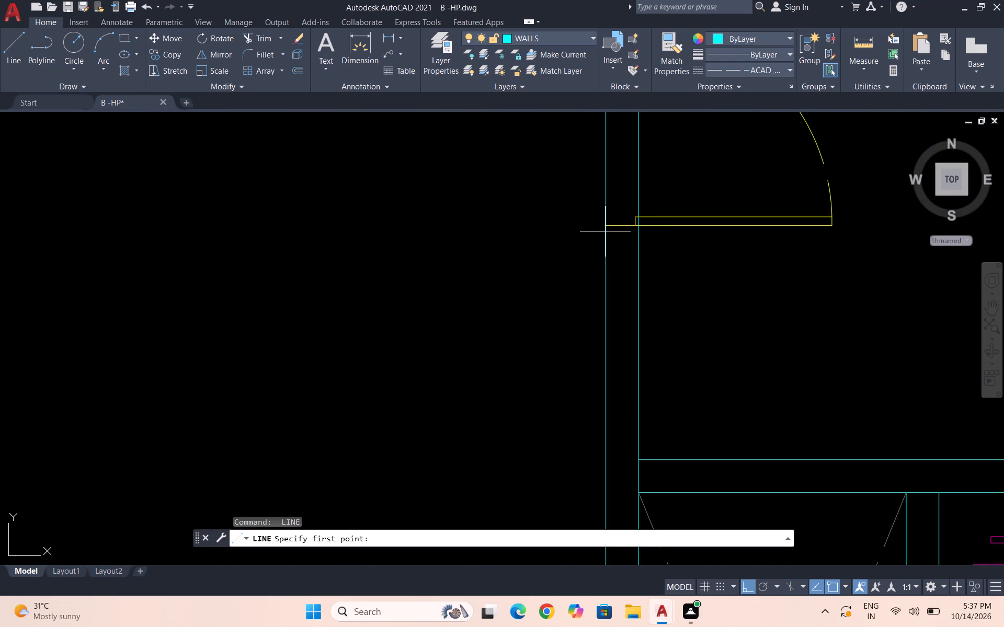
{"action": "left_click", "coordinate": [604, 226]}
{"action": "left_click", "coordinate": [640, 226]}
{"action": "key", "text": "space"}
{"action": "scroll", "coordinate": [627, 257], "scroll_direction": "down", "scroll_amount": 2}
{"action": "scroll", "coordinate": [613, 184], "scroll_direction": "up", "scroll_amount": 2}
{"action": "key", "text": "space"}
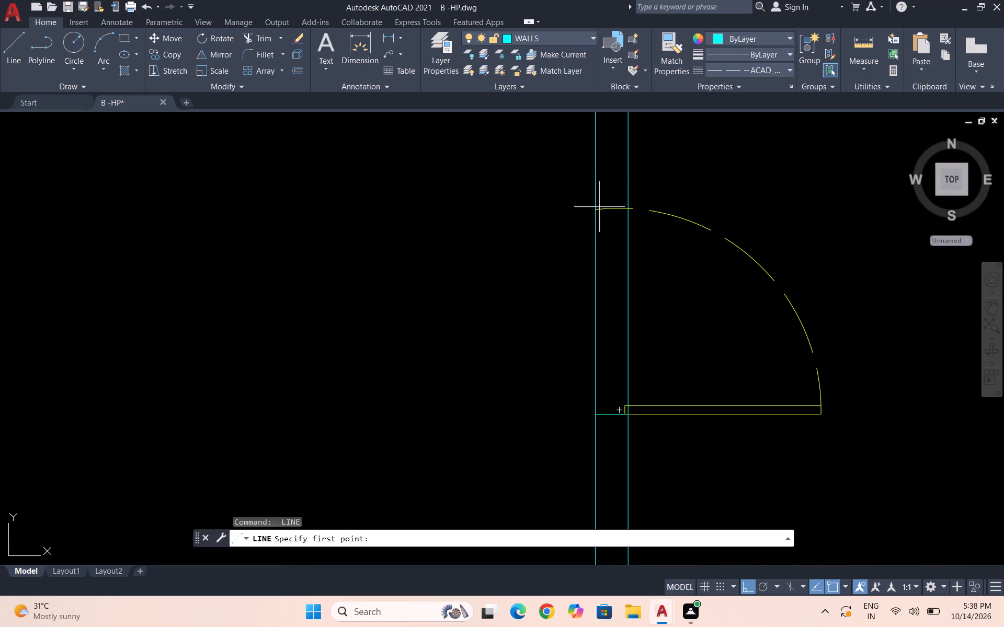
{"action": "left_click", "coordinate": [599, 207]}
{"action": "left_click", "coordinate": [629, 207]}
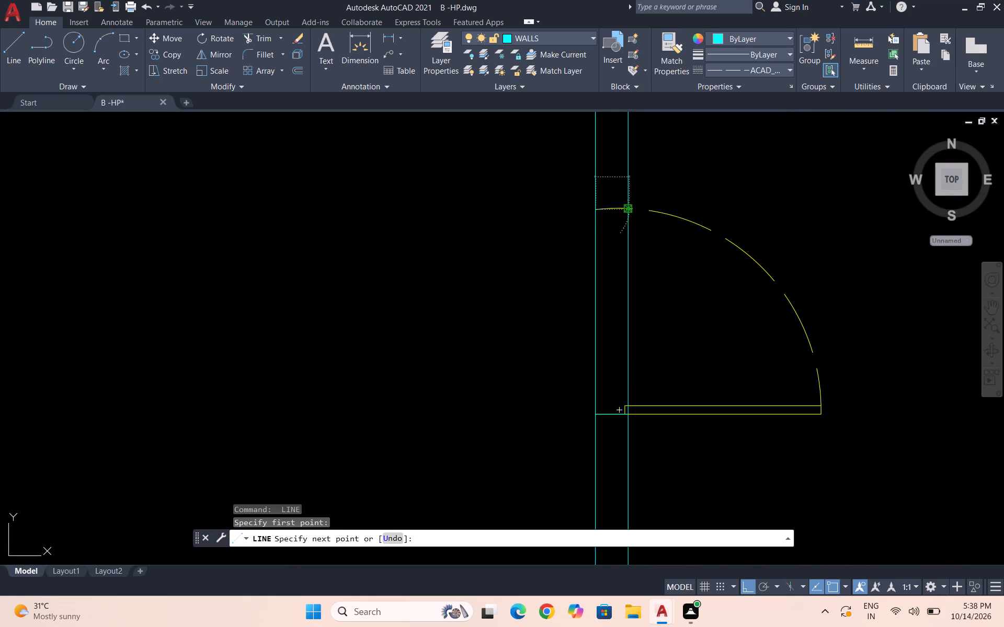
{"action": "scroll", "coordinate": [638, 177], "scroll_direction": "down", "scroll_amount": 3}
{"action": "key", "text": "space"}
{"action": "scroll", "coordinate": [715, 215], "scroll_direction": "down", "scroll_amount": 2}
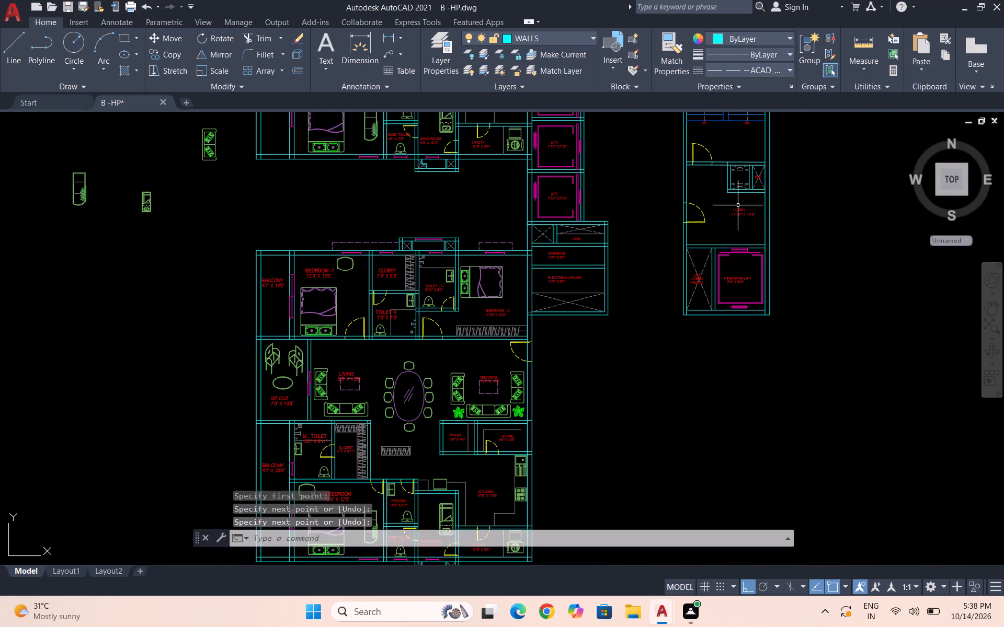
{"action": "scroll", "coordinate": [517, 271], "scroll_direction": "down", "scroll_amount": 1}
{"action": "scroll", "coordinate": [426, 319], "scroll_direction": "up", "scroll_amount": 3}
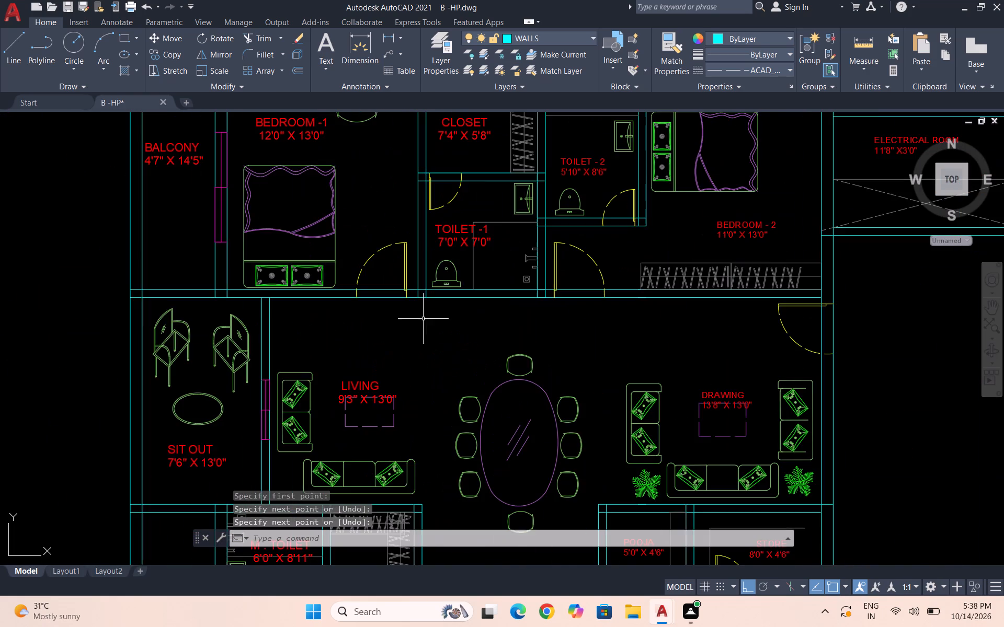
Draw two vertical jamb lines across the wall between Bedroom-1 and Living at both ends of the Bedroom-1 door opening.
{"action": "scroll", "coordinate": [349, 288], "scroll_direction": "up", "scroll_amount": 2}
{"action": "key", "text": "space"}
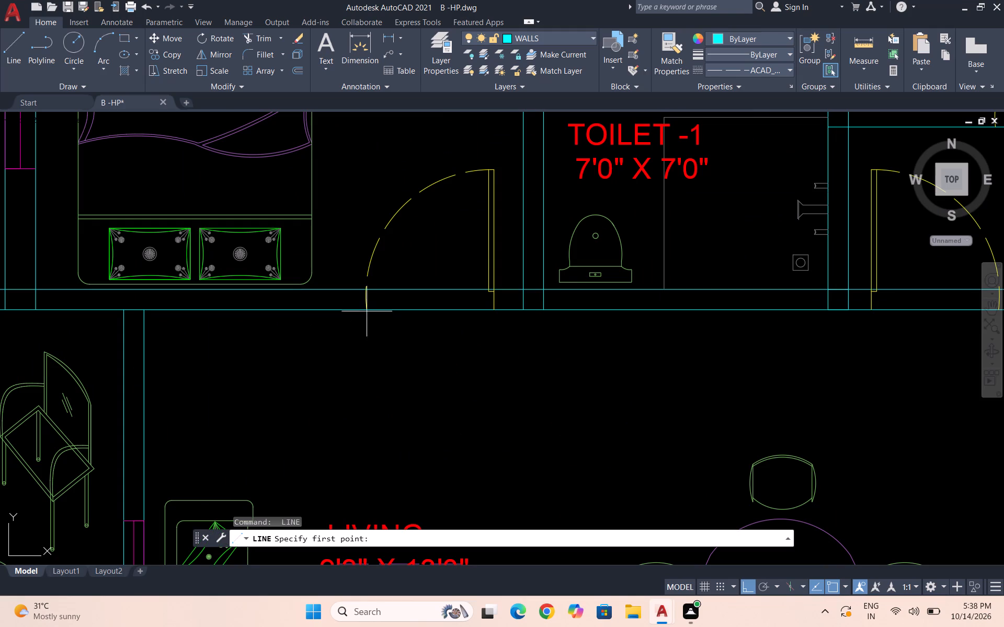
{"action": "left_click", "coordinate": [364, 310]}
{"action": "left_click", "coordinate": [364, 288]}
{"action": "key", "text": "space"}
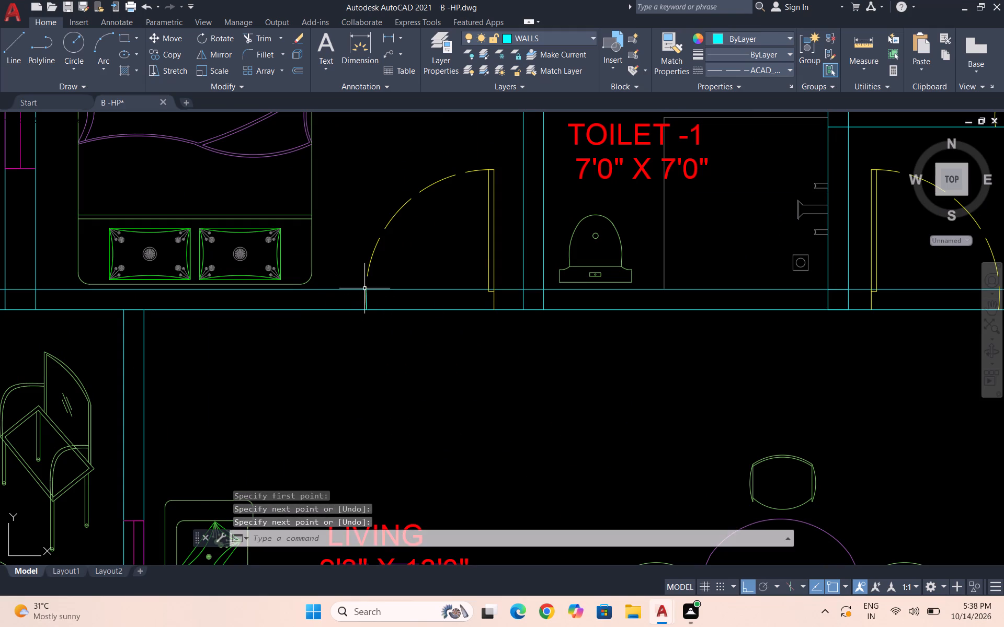
{"action": "key", "text": "space"}
{"action": "left_click", "coordinate": [493, 308]}
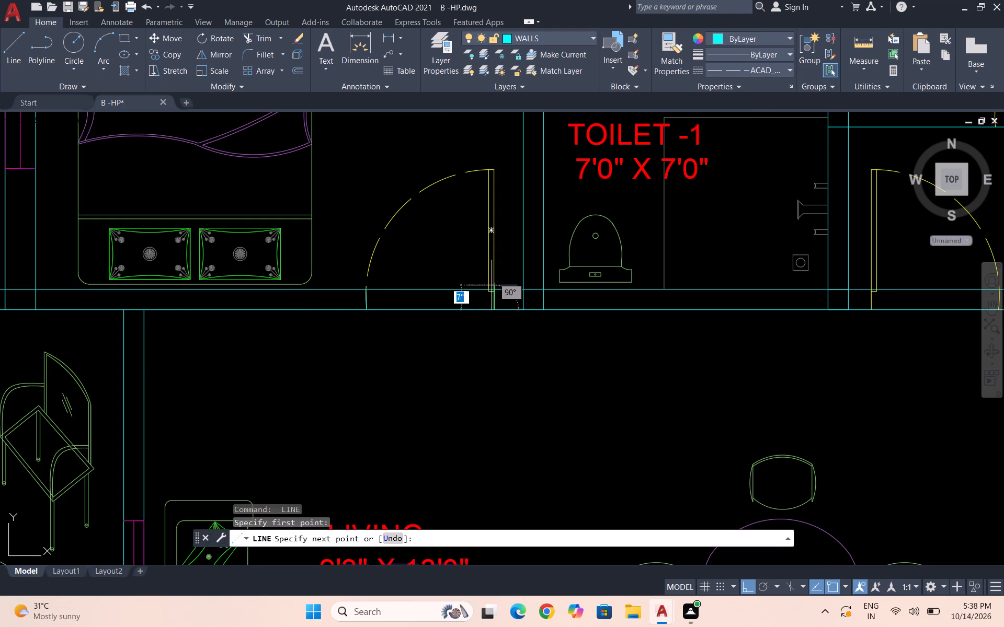
{"action": "left_click", "coordinate": [494, 285]}
{"action": "scroll", "coordinate": [494, 260], "scroll_direction": "down", "scroll_amount": 4}
{"action": "key", "text": "space"}
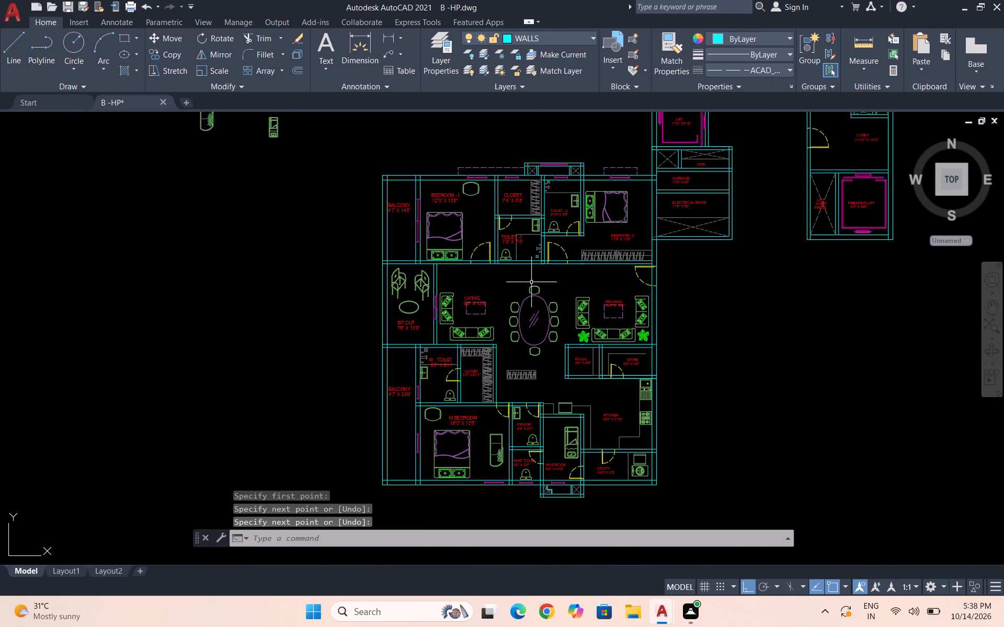
Draw two vertical jamb lines across the wall between Closet and Toilet-1 at both ends of the door opening.
{"action": "scroll", "coordinate": [543, 259], "scroll_direction": "up", "scroll_amount": 3}
{"action": "scroll", "coordinate": [495, 264], "scroll_direction": "down", "scroll_amount": 2}
{"action": "scroll", "coordinate": [446, 197], "scroll_direction": "up", "scroll_amount": 3}
{"action": "key", "text": "space"}
{"action": "left_click", "coordinate": [421, 237]}
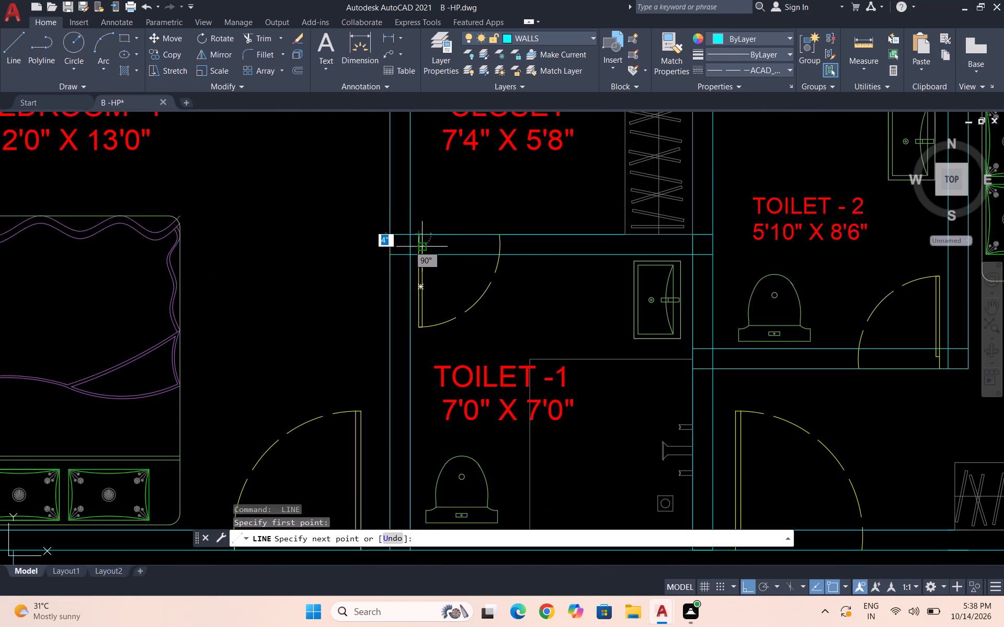
{"action": "scroll", "coordinate": [425, 253], "scroll_direction": "up", "scroll_amount": 2}
{"action": "left_click", "coordinate": [409, 253]}
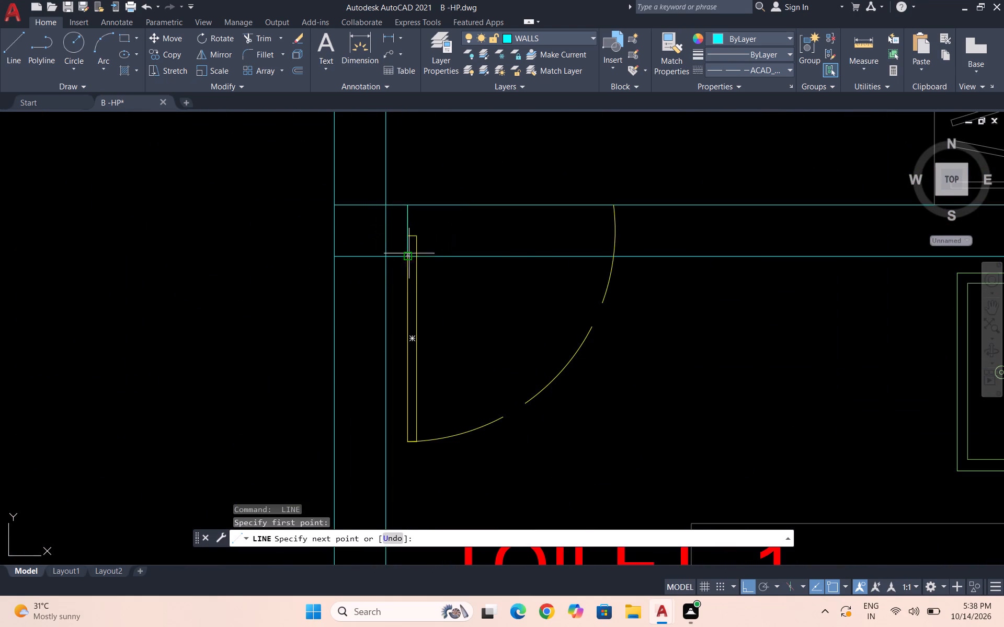
{"action": "key", "text": "space"}
{"action": "key", "text": "space"}
{"action": "left_click", "coordinate": [612, 206]}
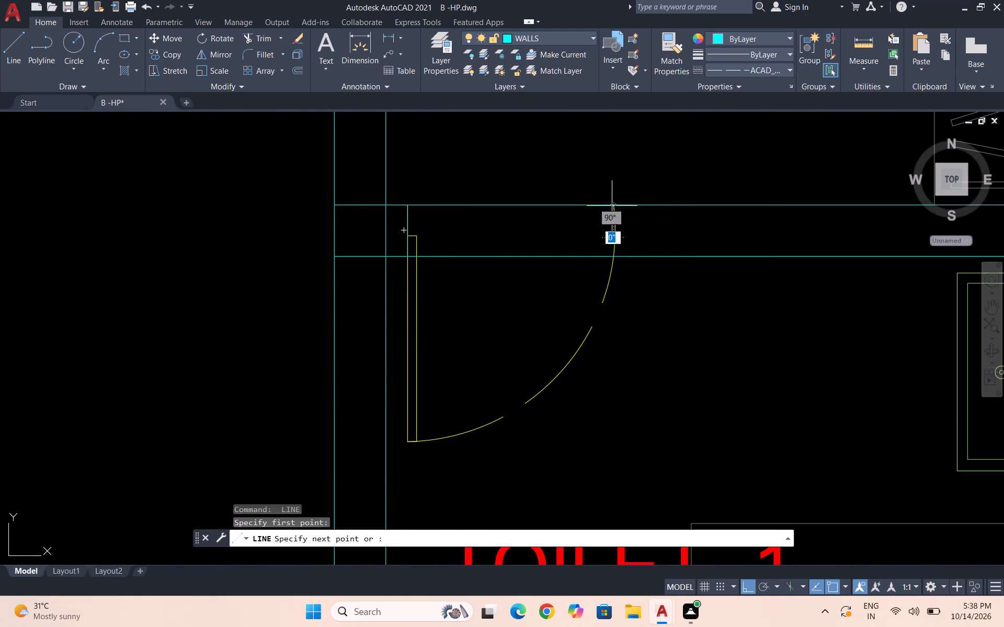
{"action": "left_click", "coordinate": [612, 254]}
{"action": "key", "text": "space"}
Draw two vertical jamb lines across the wall below Toilet-2 at both ends of its door opening.
{"action": "scroll", "coordinate": [614, 235], "scroll_direction": "down", "scroll_amount": 4}
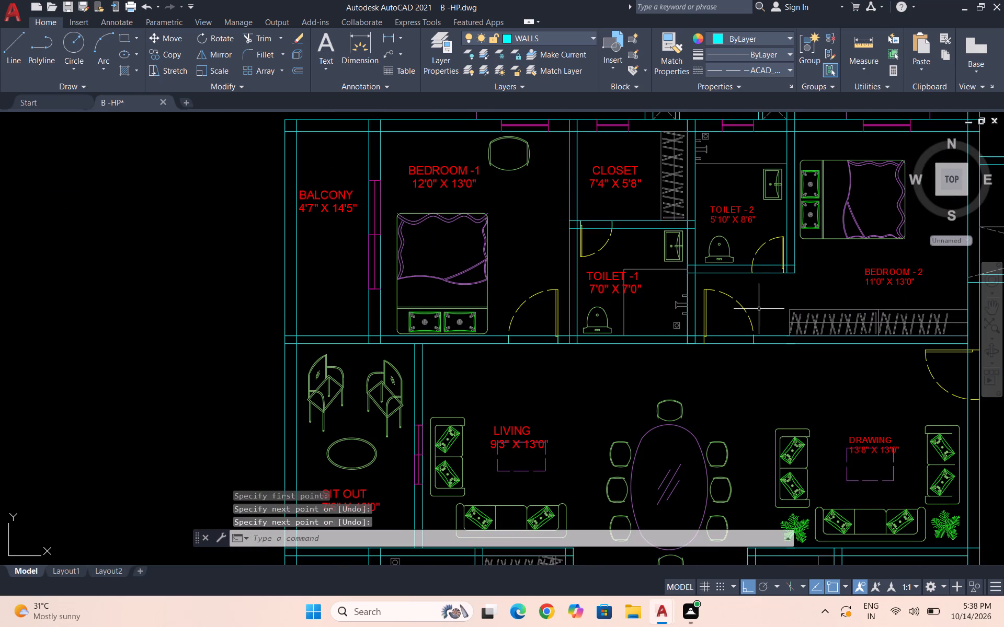
{"action": "scroll", "coordinate": [750, 254], "scroll_direction": "up", "scroll_amount": 3}
{"action": "key", "text": "space"}
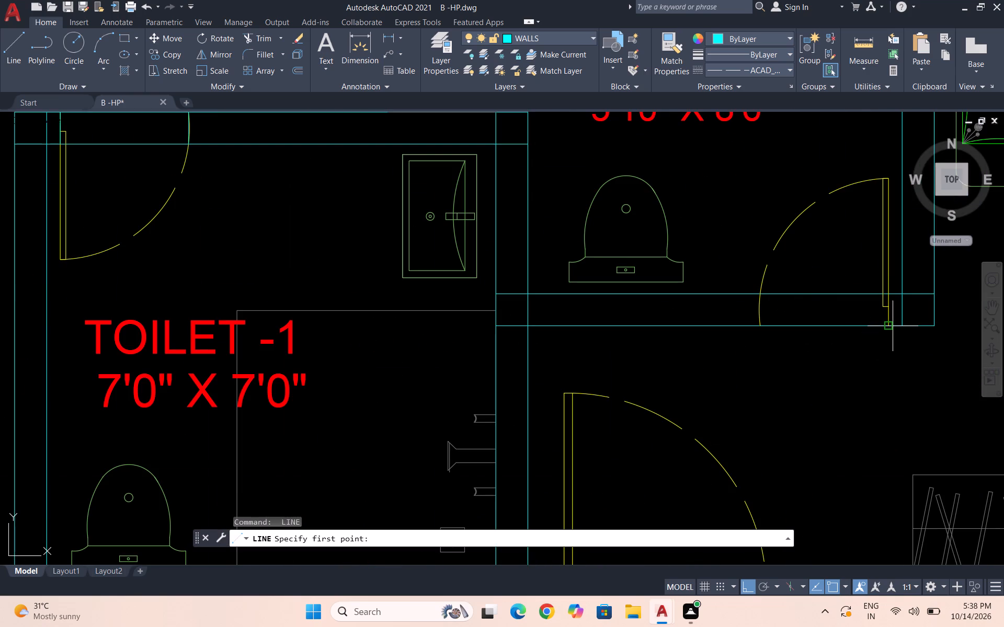
{"action": "left_click", "coordinate": [893, 326]}
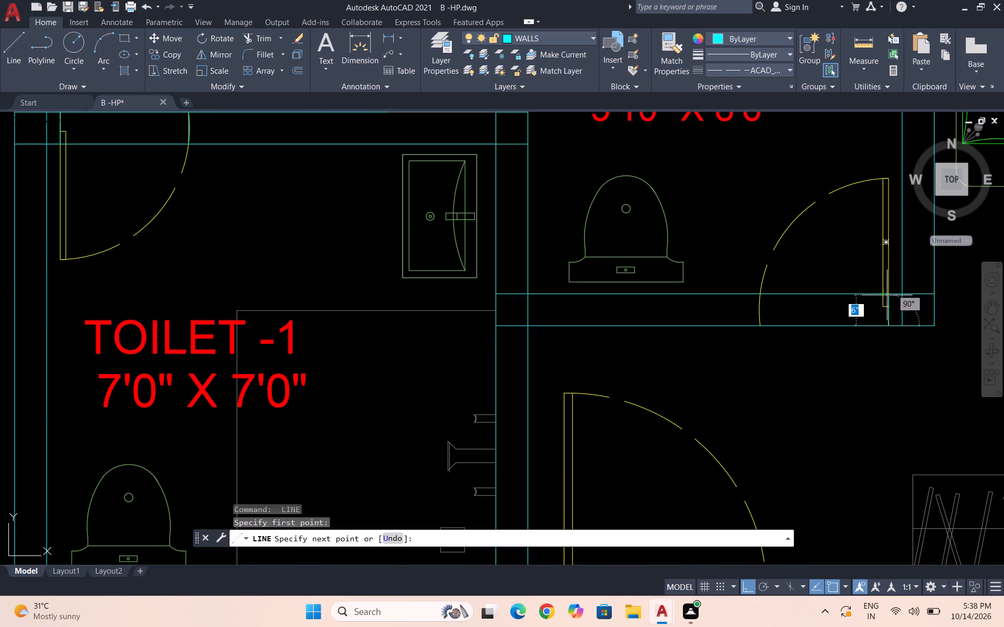
{"action": "left_click", "coordinate": [888, 294]}
{"action": "key", "text": "space"}
{"action": "key", "text": "space"}
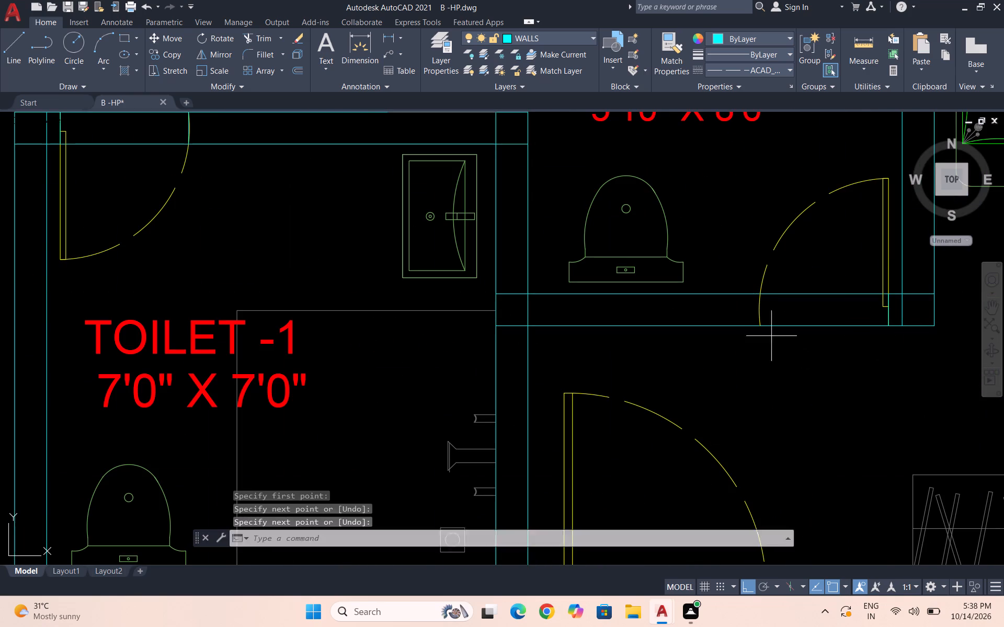
{"action": "left_click", "coordinate": [764, 323]}
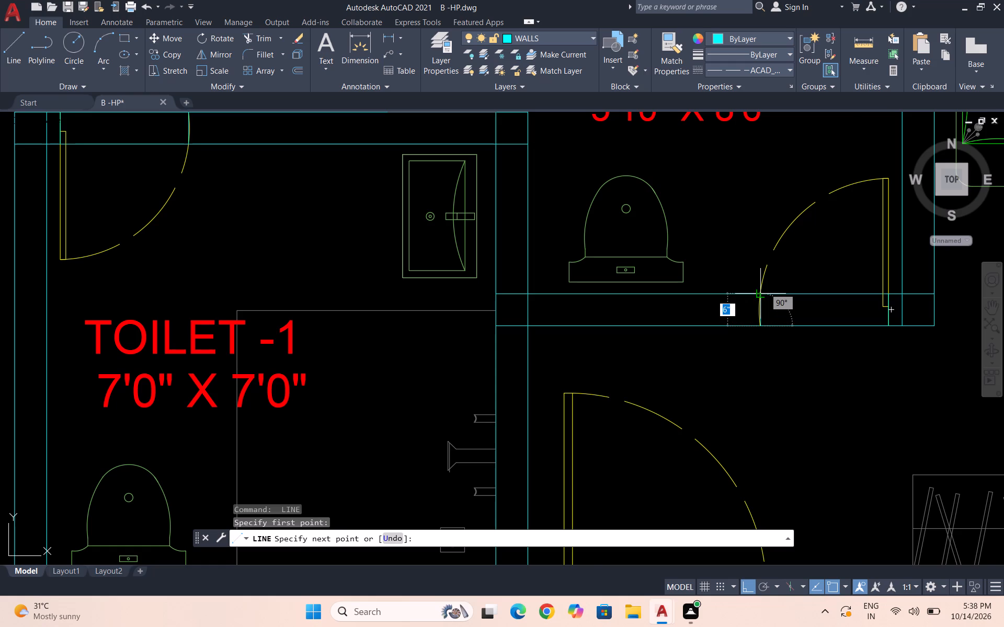
{"action": "left_click", "coordinate": [759, 295]}
{"action": "key", "text": "space"}
Draw two vertical jamb lines across the wall below Bedroom-2 at both ends of the Bedroom-2 door opening.
{"action": "scroll", "coordinate": [769, 275], "scroll_direction": "down", "scroll_amount": 3}
{"action": "scroll", "coordinate": [553, 344], "scroll_direction": "up", "scroll_amount": 2}
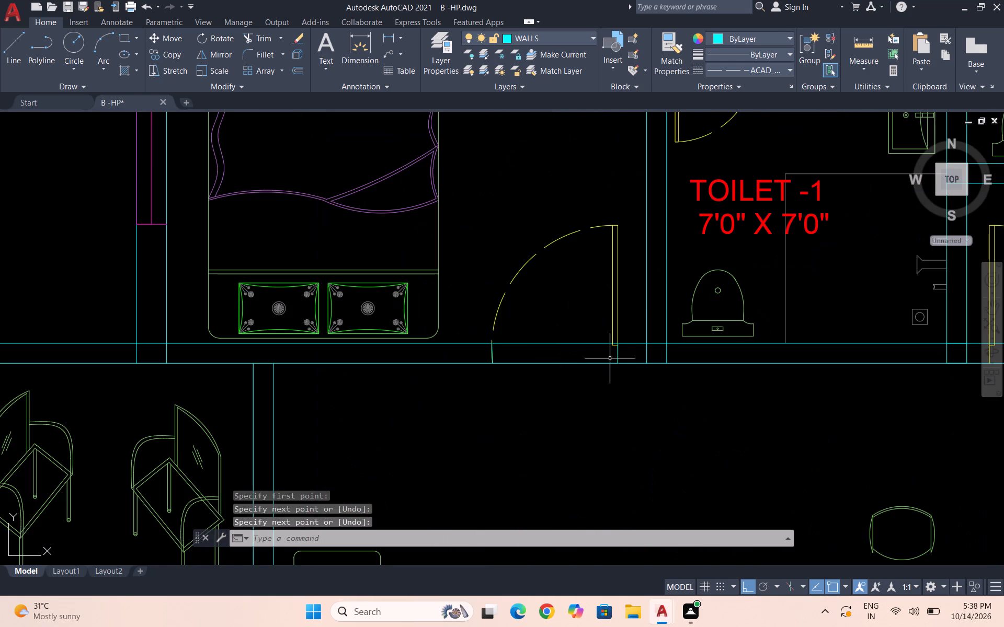
{"action": "scroll", "coordinate": [486, 344], "scroll_direction": "down", "scroll_amount": 2}
{"action": "scroll", "coordinate": [688, 344], "scroll_direction": "up", "scroll_amount": 3}
{"action": "key", "text": "space"}
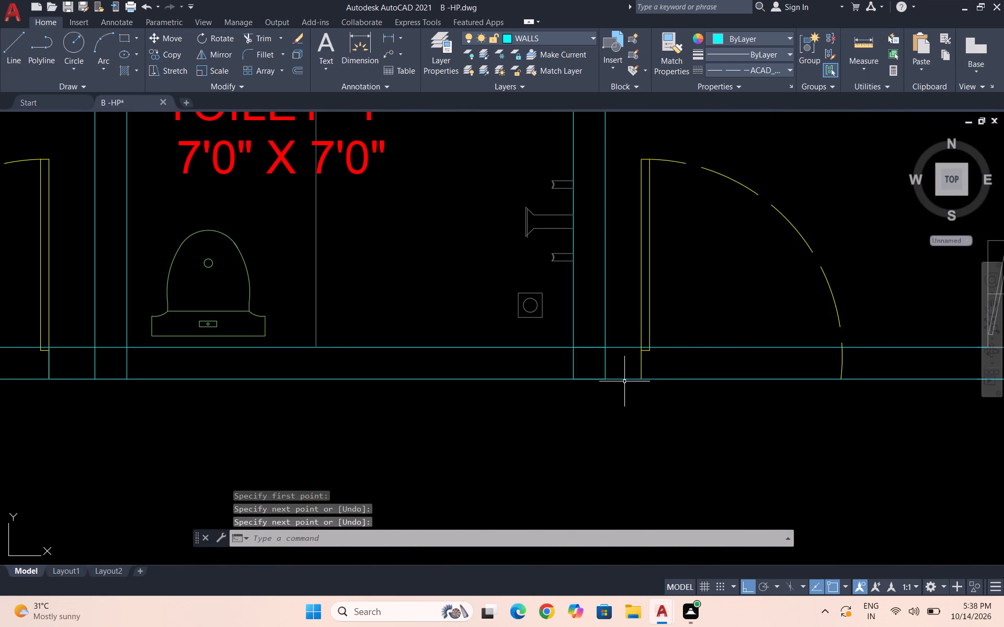
{"action": "left_click", "coordinate": [644, 378]}
{"action": "scroll", "coordinate": [645, 349], "scroll_direction": "up", "scroll_amount": 3}
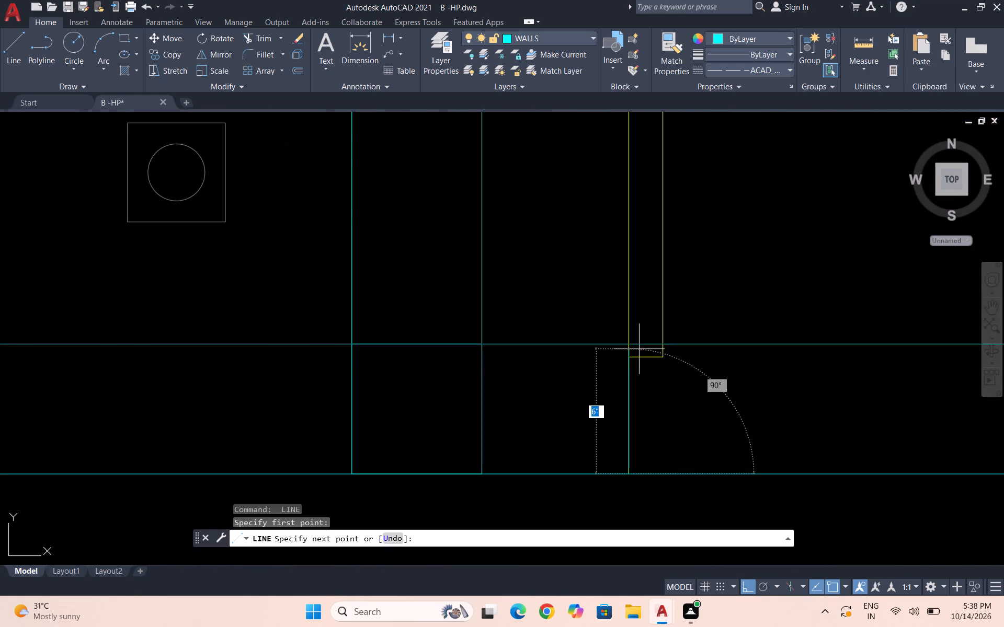
{"action": "left_click", "coordinate": [628, 344]}
{"action": "key", "text": "space"}
{"action": "scroll", "coordinate": [624, 342], "scroll_direction": "down", "scroll_amount": 3}
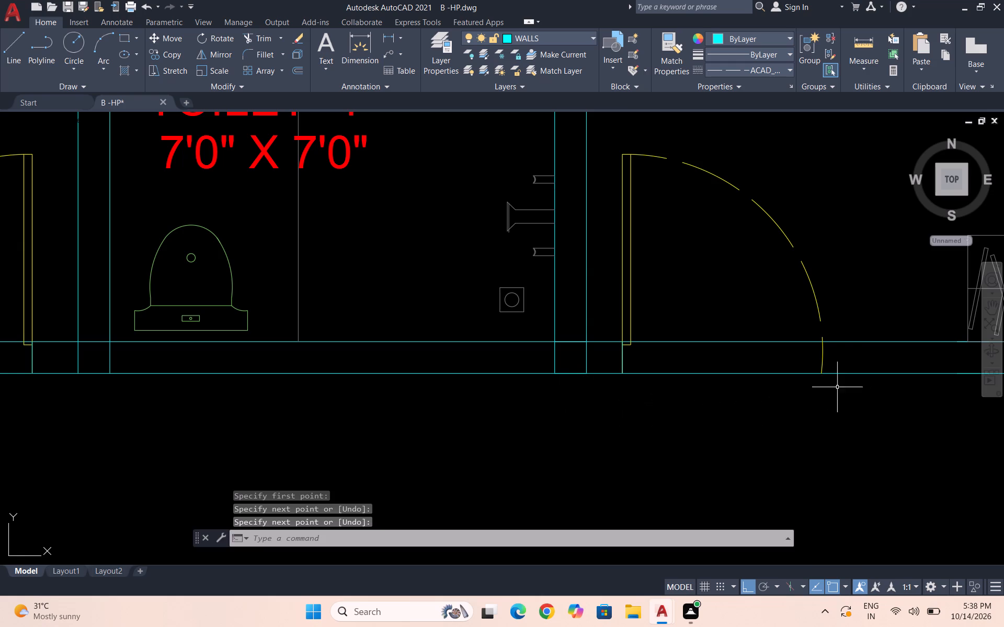
{"action": "key", "text": "space"}
{"action": "left_click", "coordinate": [819, 371]}
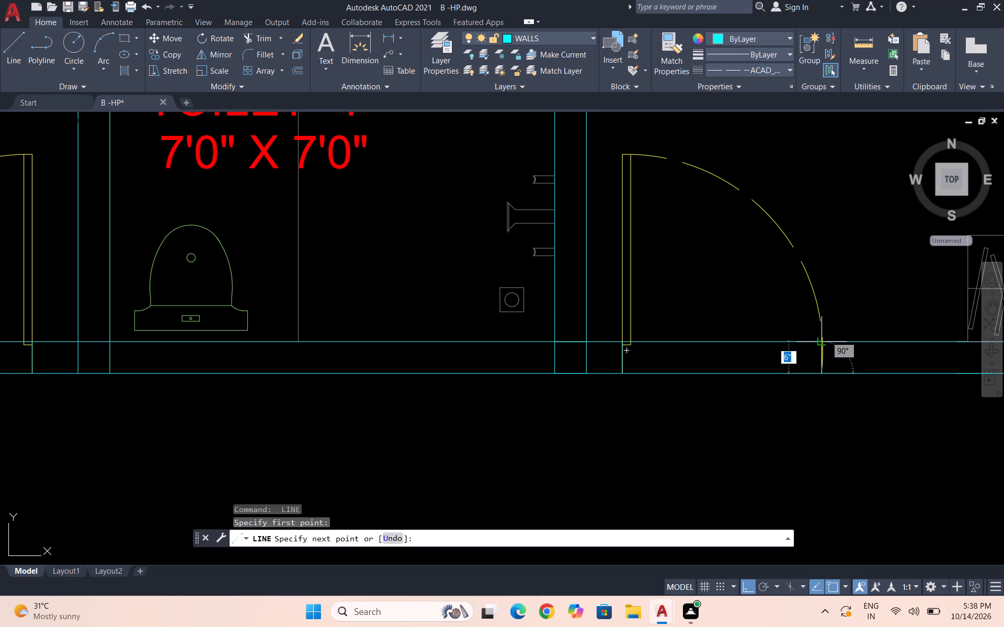
{"action": "left_click", "coordinate": [818, 338]}
{"action": "key", "text": "space"}
Draw two horizontal jamb lines across the outer wall of the Drawing room at both ends of the entrance door opening.
{"action": "scroll", "coordinate": [817, 329], "scroll_direction": "down", "scroll_amount": 3}
{"action": "scroll", "coordinate": [533, 344], "scroll_direction": "down", "scroll_amount": 2}
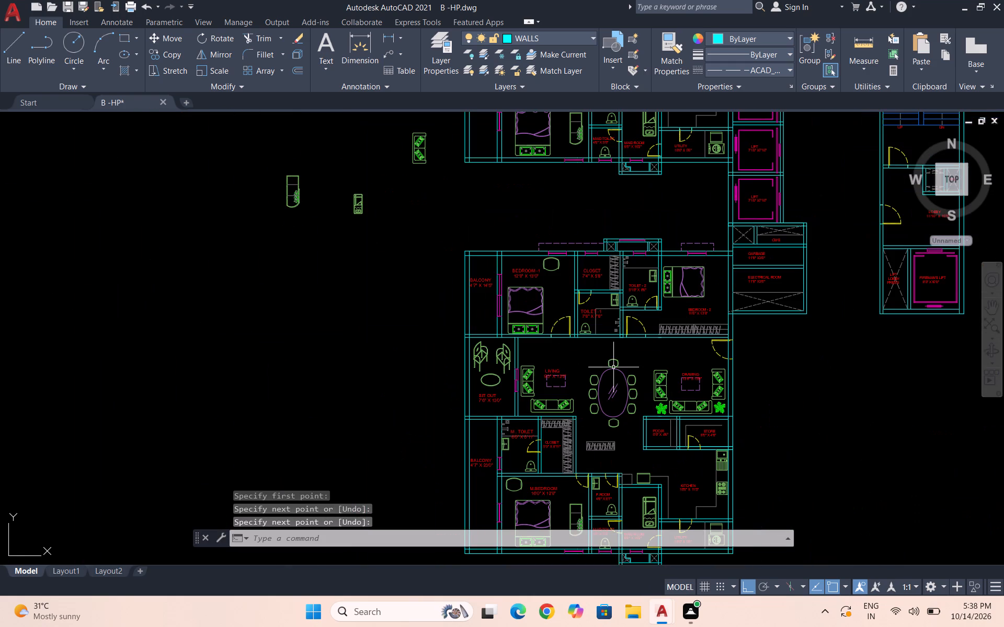
{"action": "scroll", "coordinate": [733, 341], "scroll_direction": "up", "scroll_amount": 2}
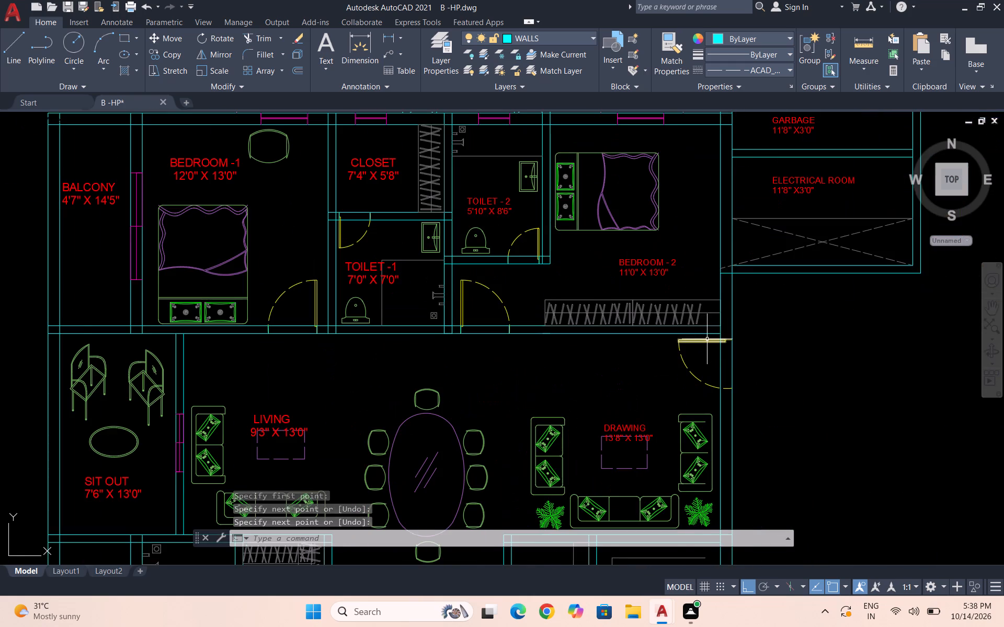
{"action": "scroll", "coordinate": [707, 339], "scroll_direction": "up", "scroll_amount": 3}
{"action": "key", "text": "space"}
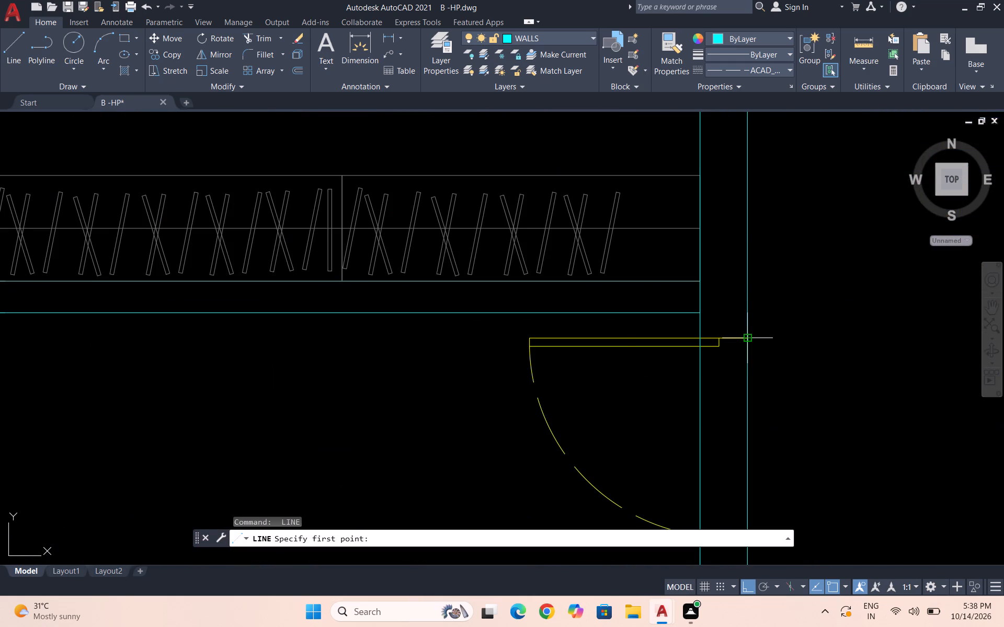
{"action": "left_click", "coordinate": [747, 341]}
{"action": "left_click", "coordinate": [701, 338]}
{"action": "key", "text": "space"}
{"action": "scroll", "coordinate": [700, 324], "scroll_direction": "down", "scroll_amount": 4}
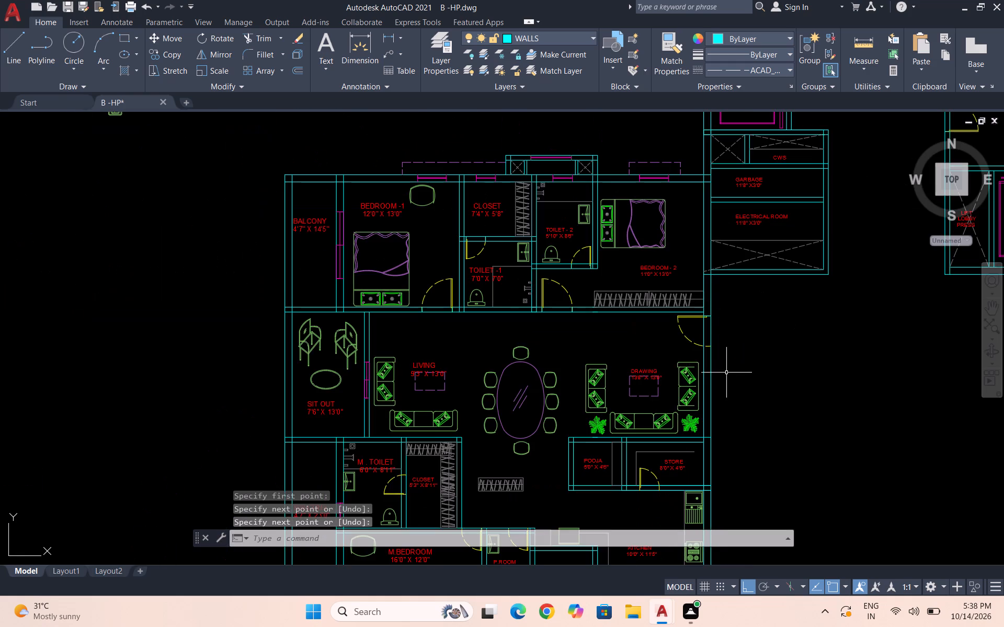
{"action": "scroll", "coordinate": [706, 352], "scroll_direction": "up", "scroll_amount": 3}
{"action": "key", "text": "space"}
{"action": "left_click", "coordinate": [725, 335]}
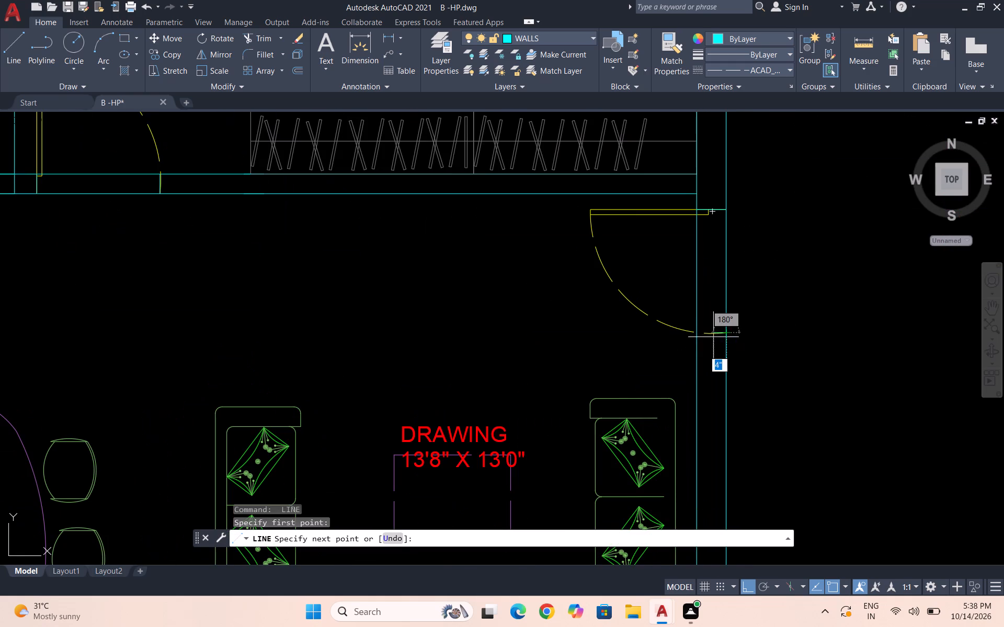
{"action": "left_click", "coordinate": [698, 336]}
{"action": "scroll", "coordinate": [717, 320], "scroll_direction": "down", "scroll_amount": 3}
{"action": "key", "text": "space"}
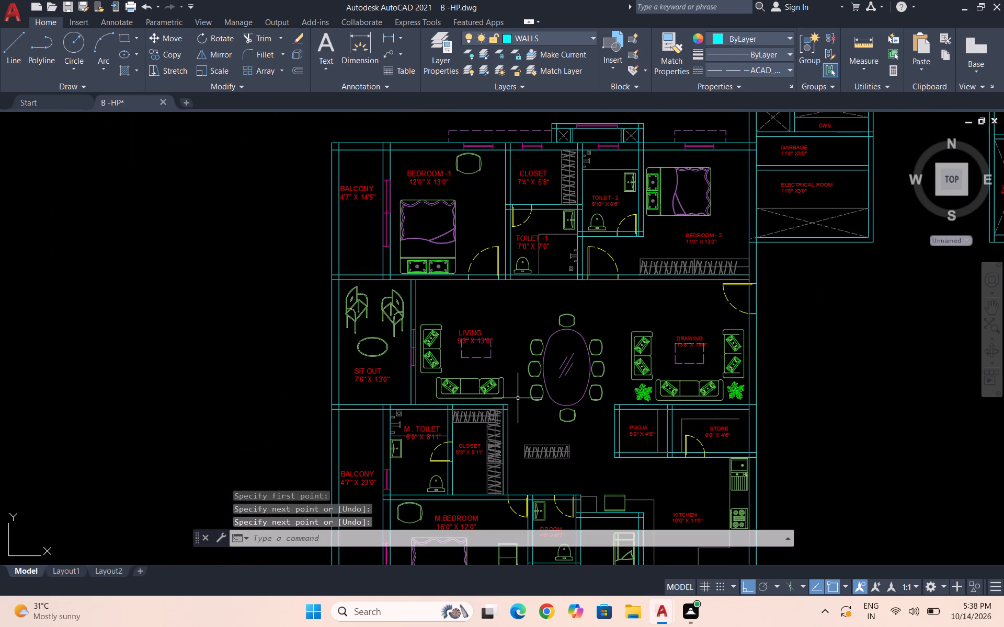
Draw two horizontal jamb lines across the wall between M. Toilet and Closet at both ends of the door opening.
{"action": "scroll", "coordinate": [470, 453], "scroll_direction": "down", "scroll_amount": 1}
{"action": "scroll", "coordinate": [468, 457], "scroll_direction": "up", "scroll_amount": 3}
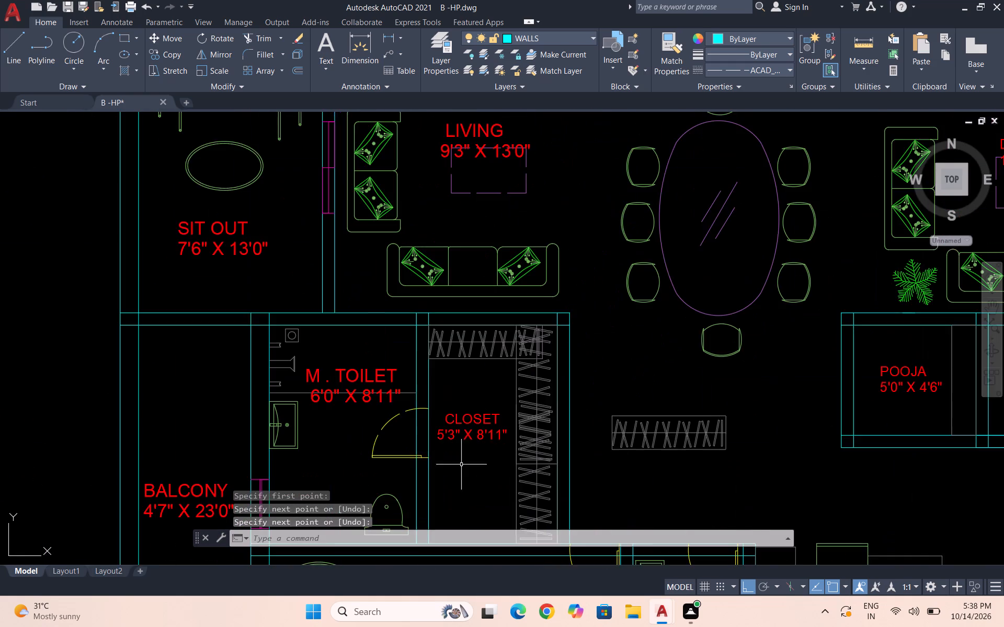
{"action": "scroll", "coordinate": [429, 468], "scroll_direction": "up", "scroll_amount": 3}
{"action": "key", "text": "space"}
{"action": "left_click", "coordinate": [418, 429]}
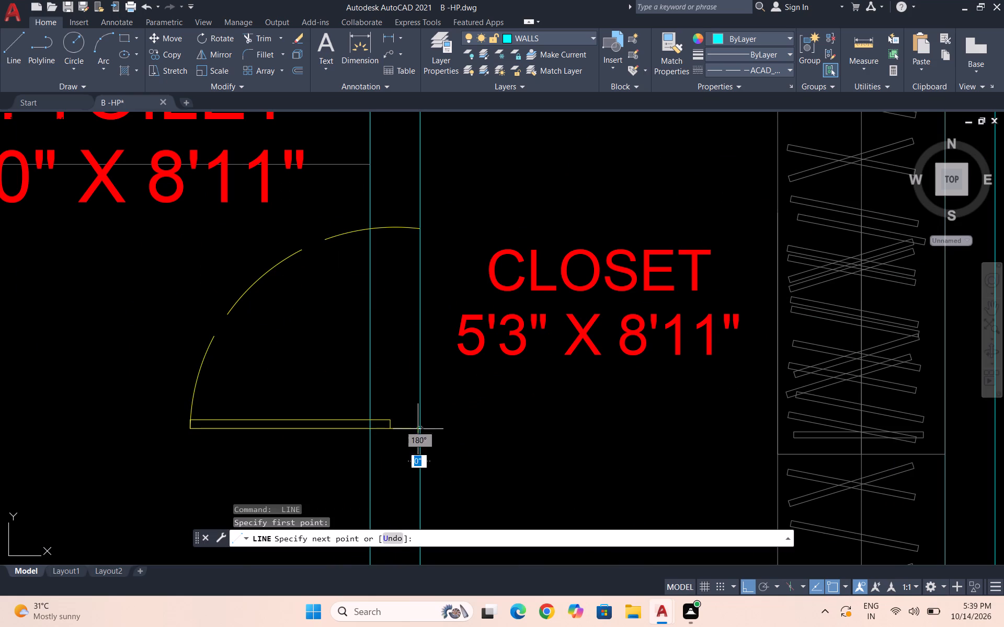
{"action": "left_click", "coordinate": [370, 427]}
{"action": "key", "text": "space"}
{"action": "key", "text": "space"}
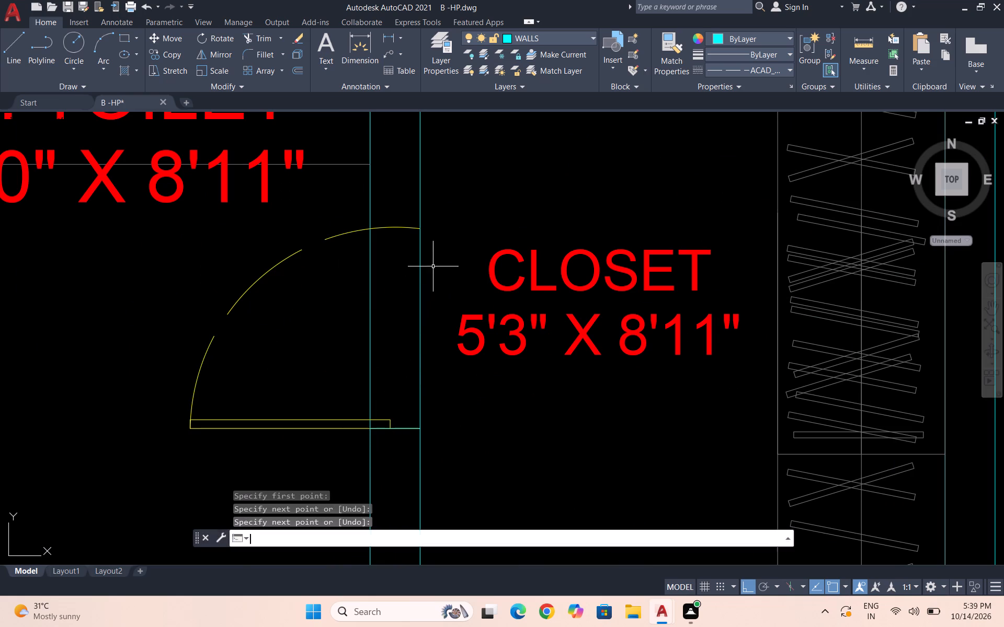
{"action": "left_click", "coordinate": [422, 230]}
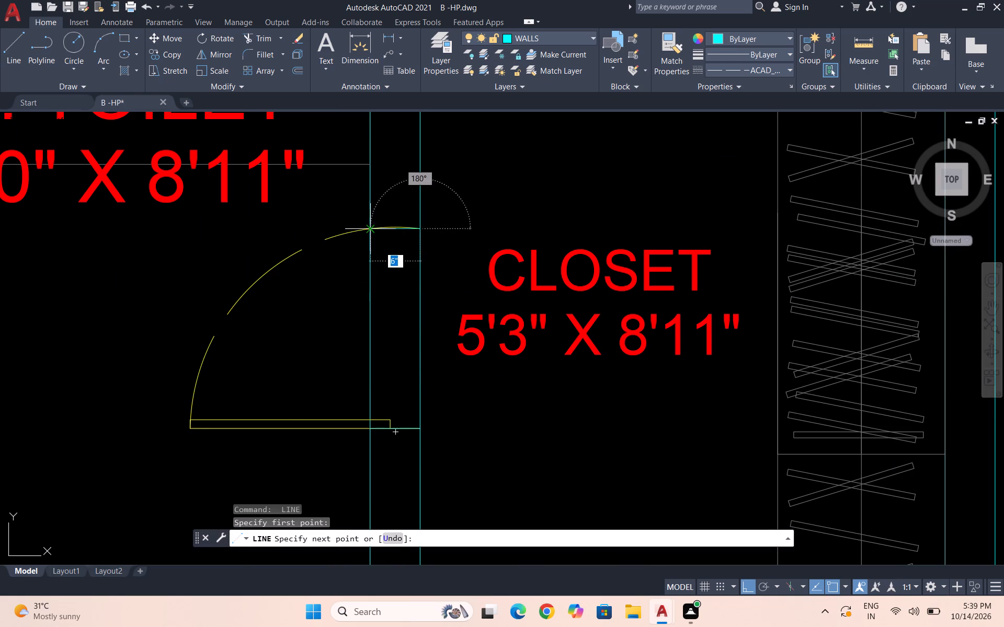
{"action": "left_click", "coordinate": [371, 231]}
{"action": "key", "text": "space"}
Draw two vertical jamb lines across the top wall of M.Bedroom at both ends of its door opening.
{"action": "scroll", "coordinate": [368, 231], "scroll_direction": "down", "scroll_amount": 4}
{"action": "scroll", "coordinate": [604, 404], "scroll_direction": "up", "scroll_amount": 3}
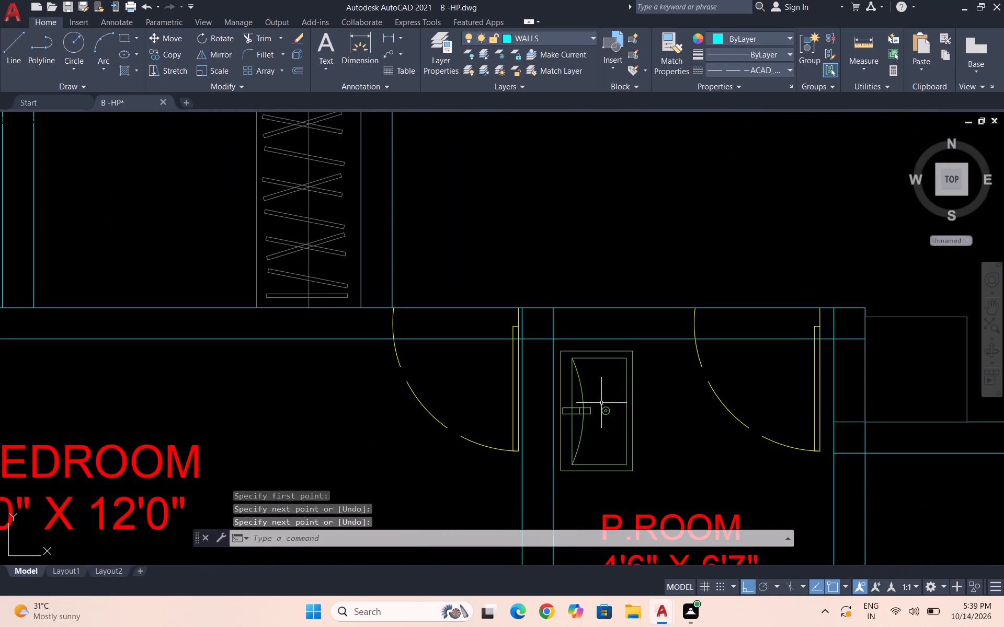
{"action": "key", "text": "space"}
{"action": "scroll", "coordinate": [409, 309], "scroll_direction": "up", "scroll_amount": 3}
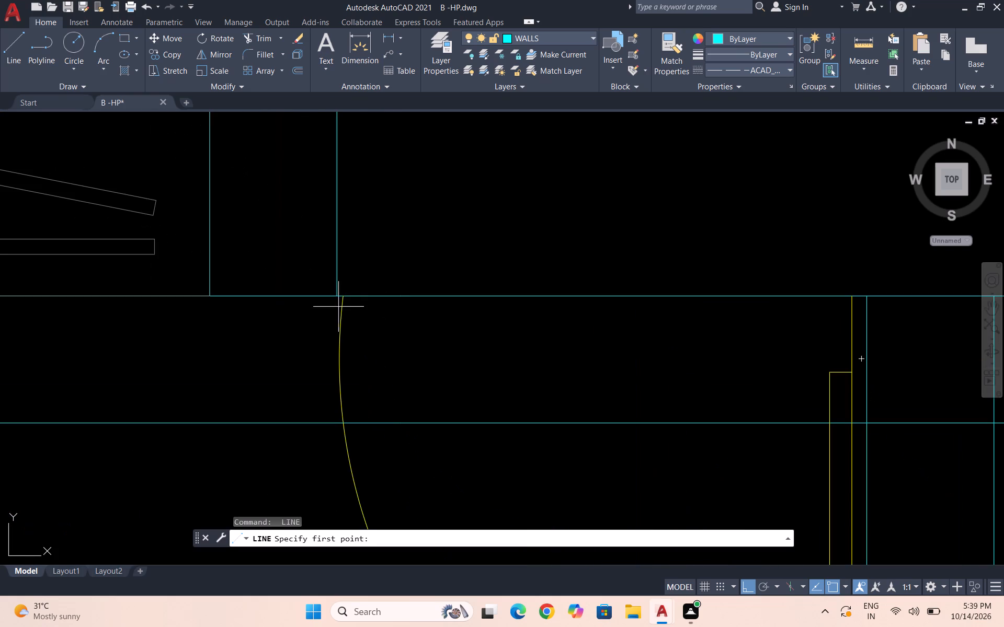
{"action": "left_click", "coordinate": [342, 296]}
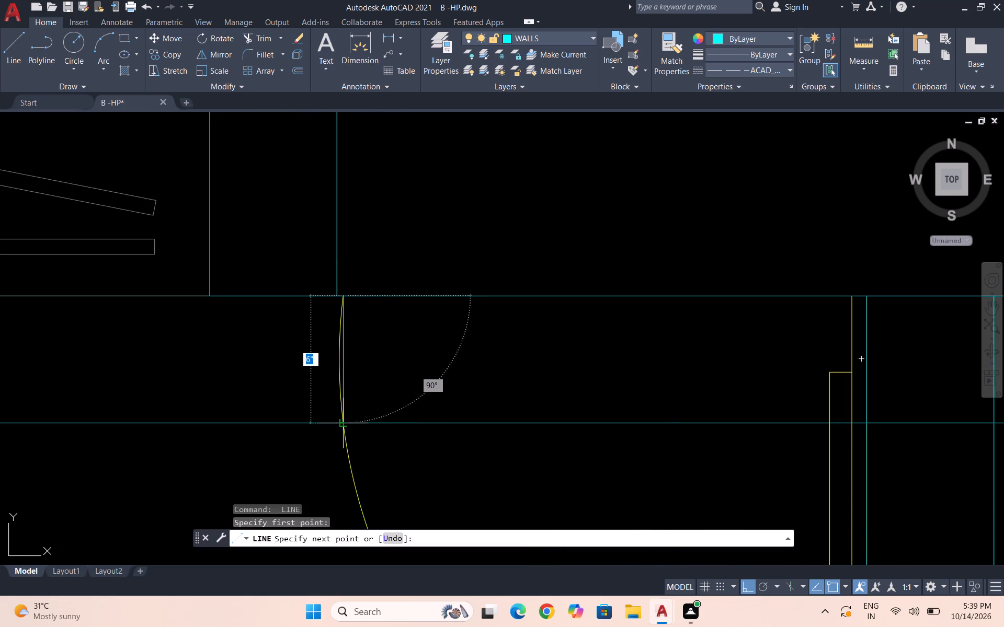
{"action": "left_click", "coordinate": [341, 421]}
{"action": "key", "text": "space"}
{"action": "scroll", "coordinate": [339, 409], "scroll_direction": "down", "scroll_amount": 3}
{"action": "scroll", "coordinate": [478, 403], "scroll_direction": "up", "scroll_amount": 4}
{"action": "key", "text": "space"}
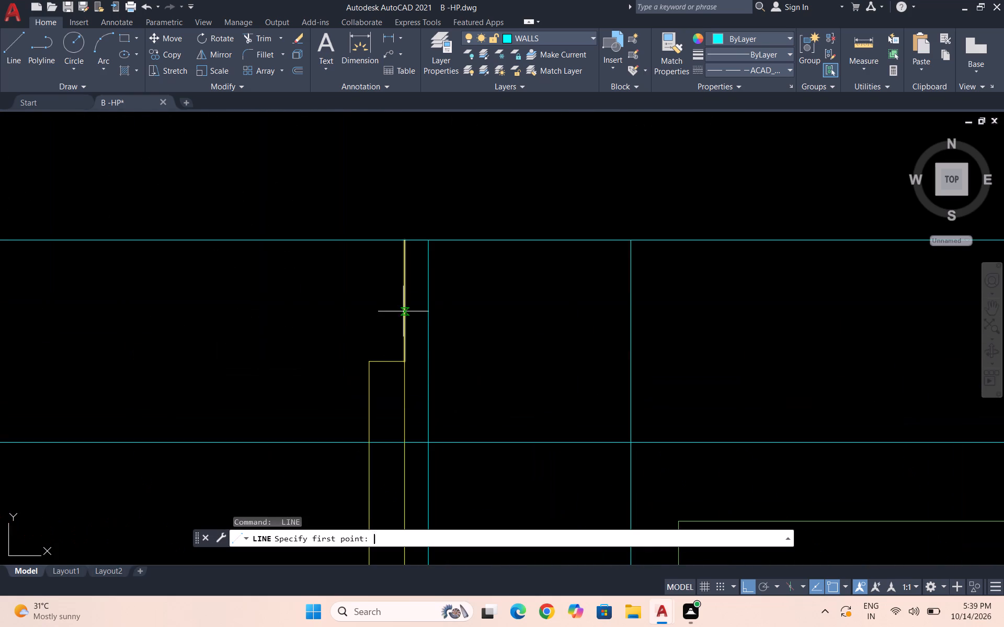
{"action": "left_click", "coordinate": [408, 243]}
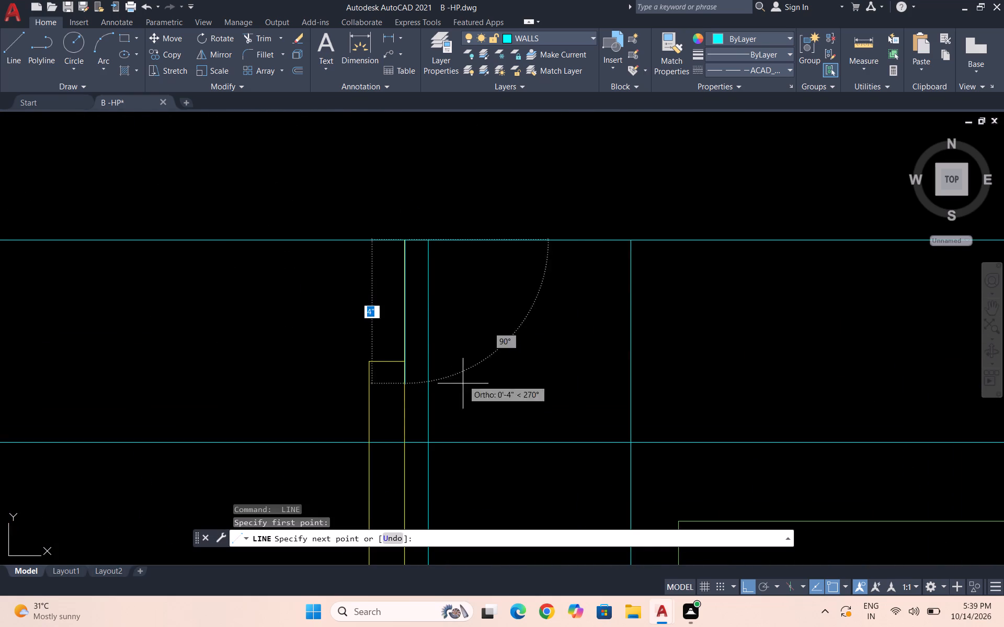
{"action": "left_click", "coordinate": [405, 444]}
{"action": "key", "text": "space"}
Draw two vertical jamb lines across the top wall of P.Room at both ends of its door opening.
{"action": "scroll", "coordinate": [406, 409], "scroll_direction": "down", "scroll_amount": 4}
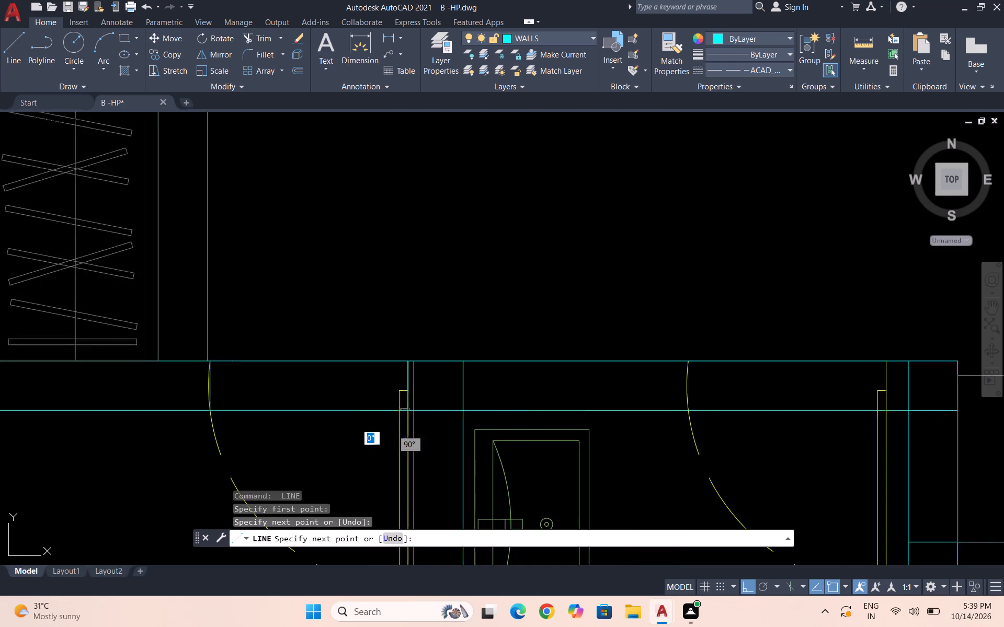
{"action": "scroll", "coordinate": [465, 352], "scroll_direction": "down", "scroll_amount": 1}
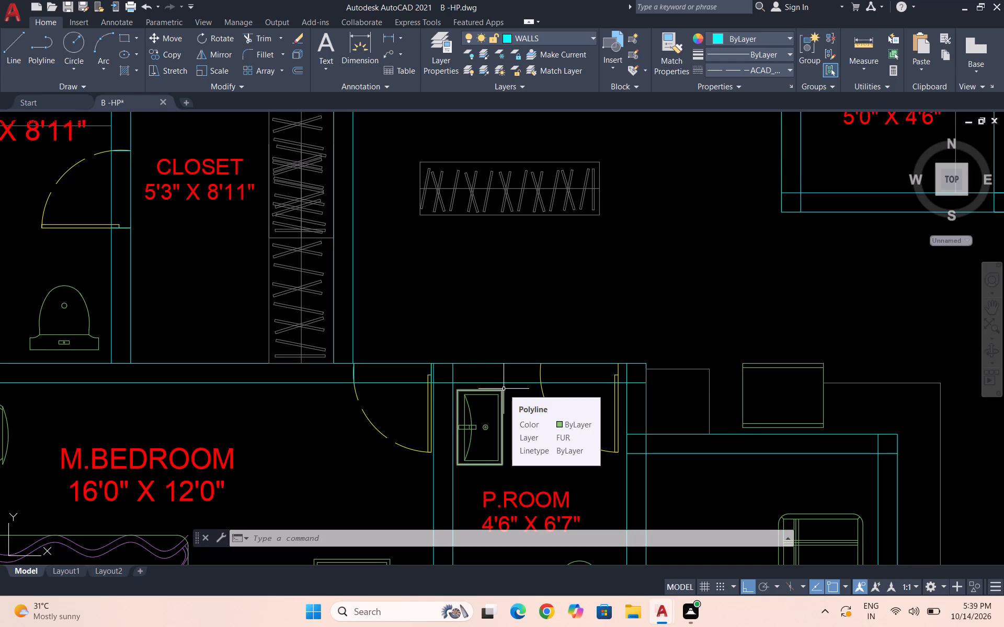
{"action": "key", "text": "space"}
{"action": "scroll", "coordinate": [536, 375], "scroll_direction": "up", "scroll_amount": 2}
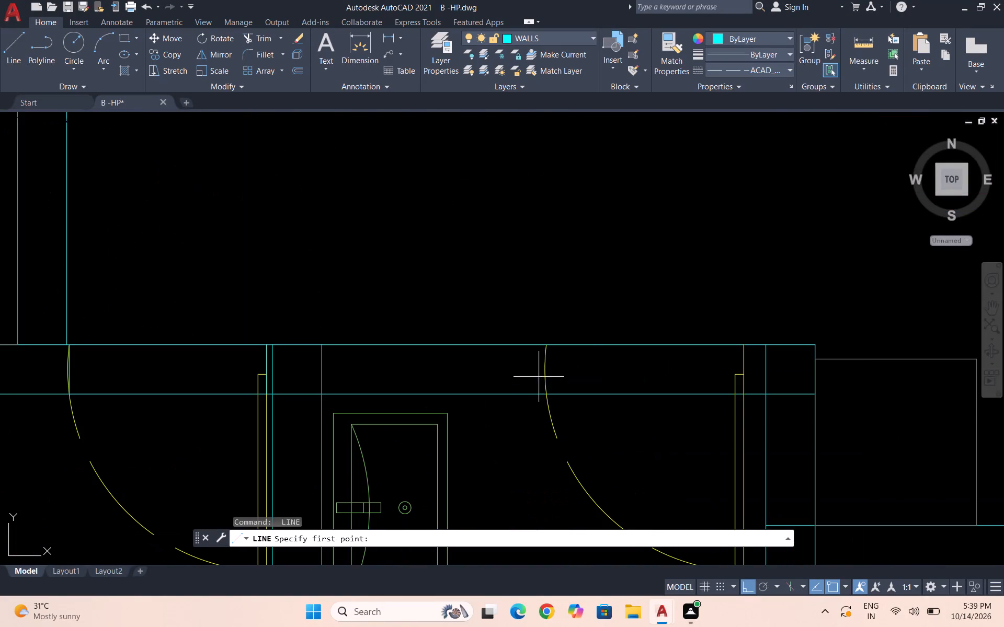
{"action": "left_click", "coordinate": [547, 345]}
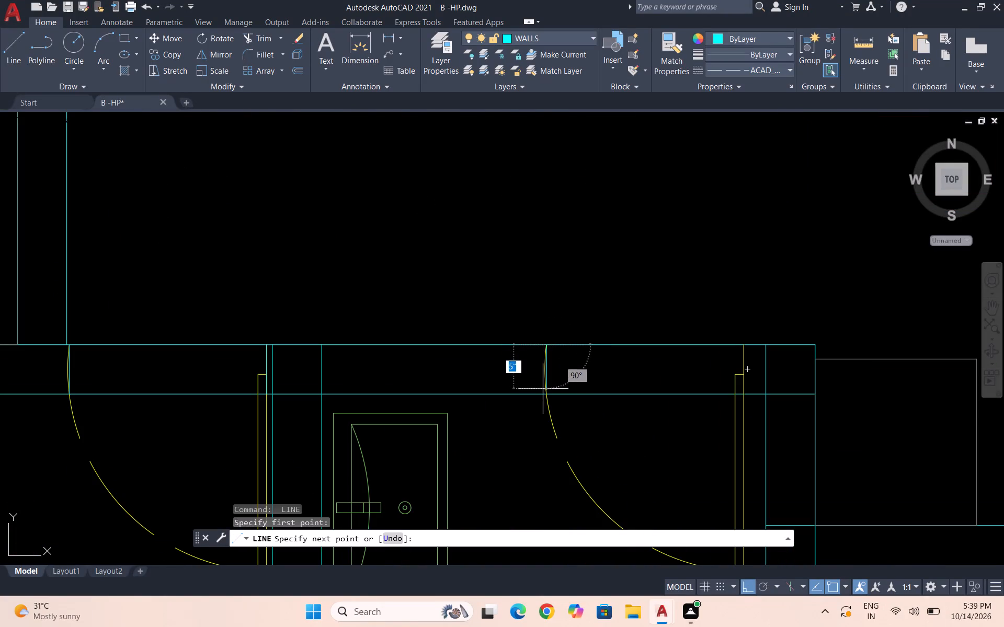
{"action": "left_click", "coordinate": [541, 394]}
{"action": "key", "text": "space"}
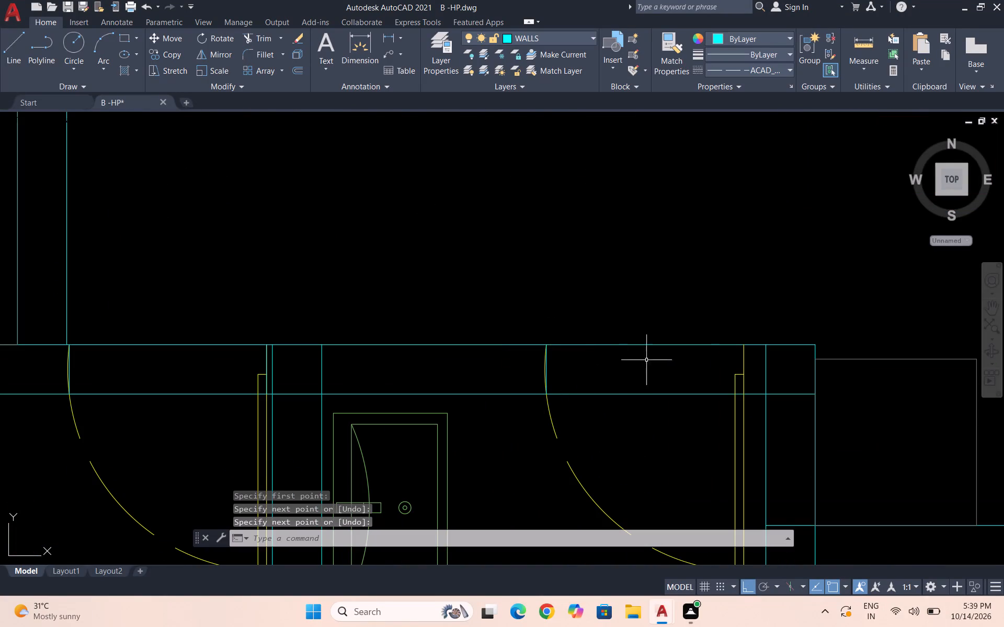
{"action": "scroll", "coordinate": [734, 378], "scroll_direction": "up", "scroll_amount": 1}
{"action": "key", "text": "space"}
{"action": "left_click", "coordinate": [749, 323]}
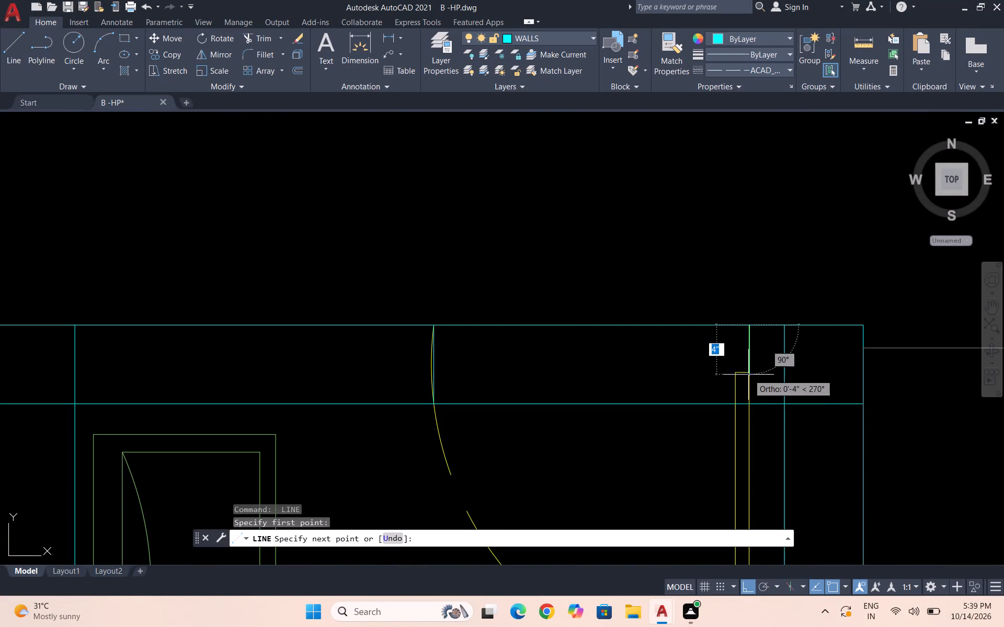
{"action": "left_click", "coordinate": [746, 406]}
{"action": "key", "text": "space"}
{"action": "scroll", "coordinate": [734, 367], "scroll_direction": "down", "scroll_amount": 2}
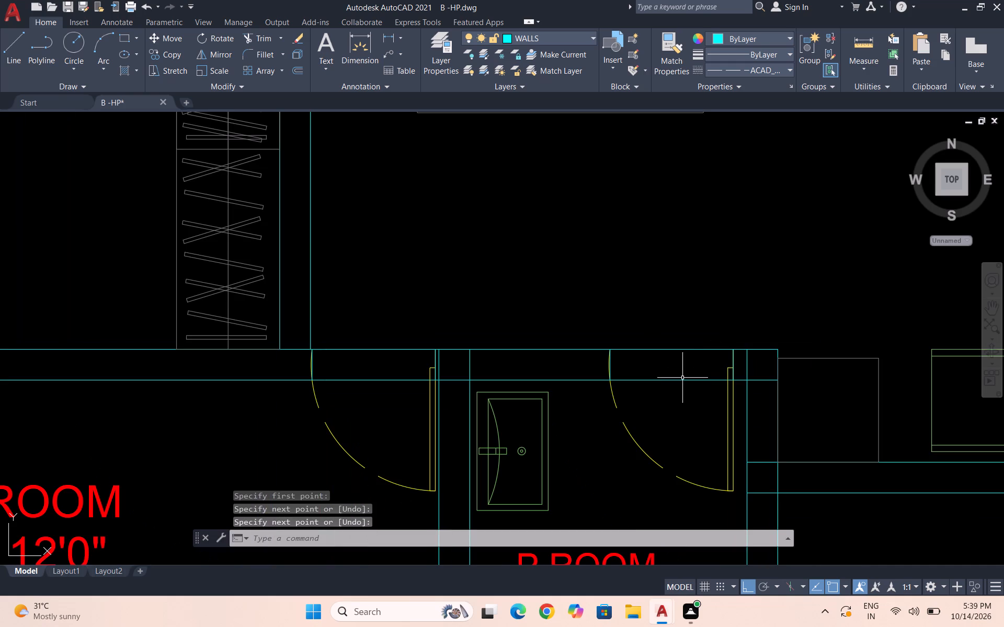
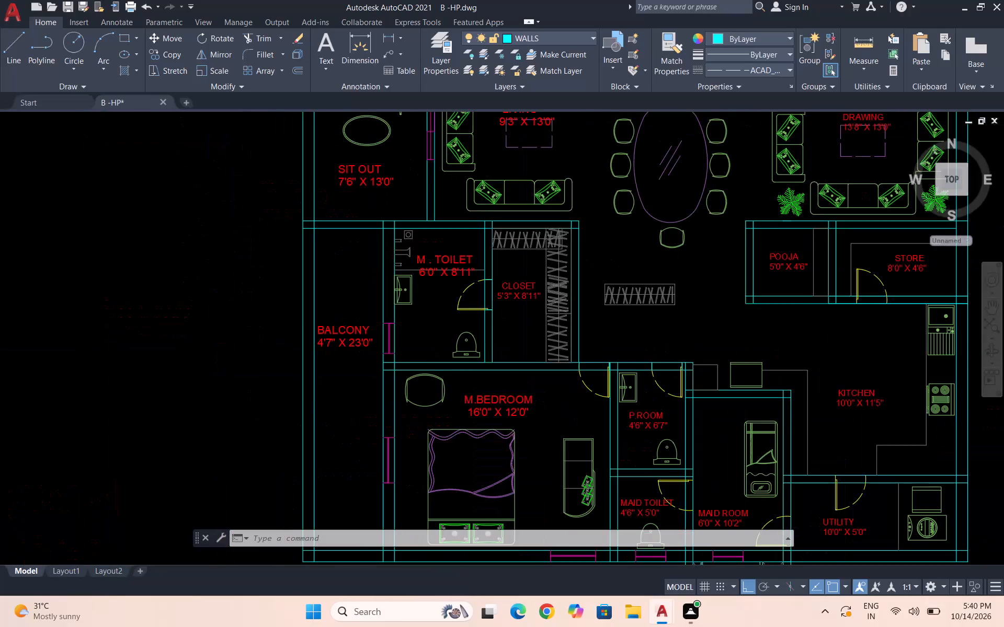
Draw two horizontal jamb lines, about 6 inches long, across the wall between Maid Toilet and Maid Room at both ends of the door opening.
{"action": "scroll", "coordinate": [671, 327], "scroll_direction": "down", "scroll_amount": 1}
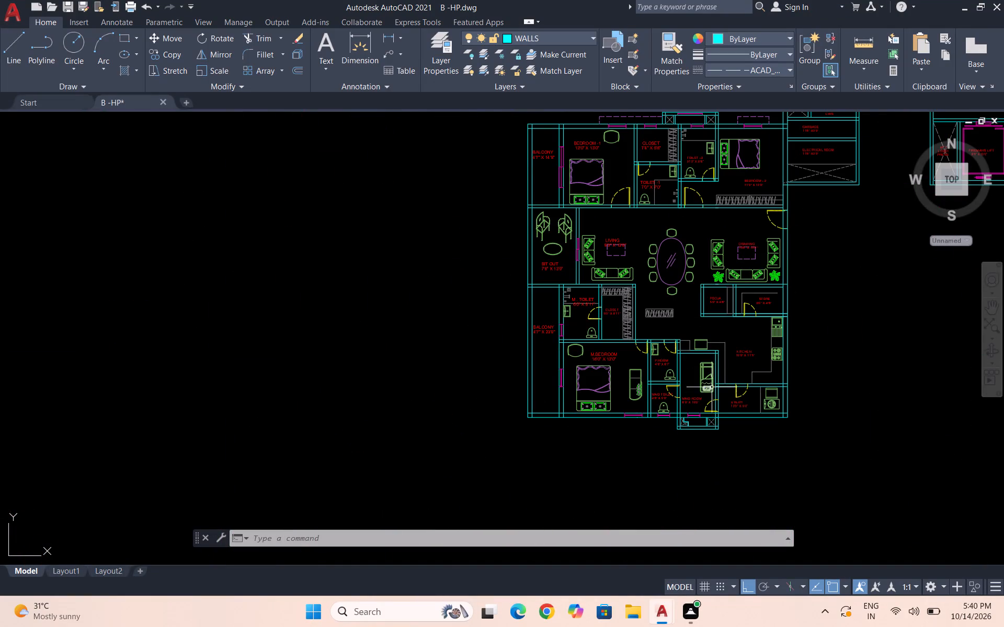
{"action": "scroll", "coordinate": [699, 390], "scroll_direction": "up", "scroll_amount": 4}
{"action": "scroll", "coordinate": [617, 391], "scroll_direction": "up", "scroll_amount": 3}
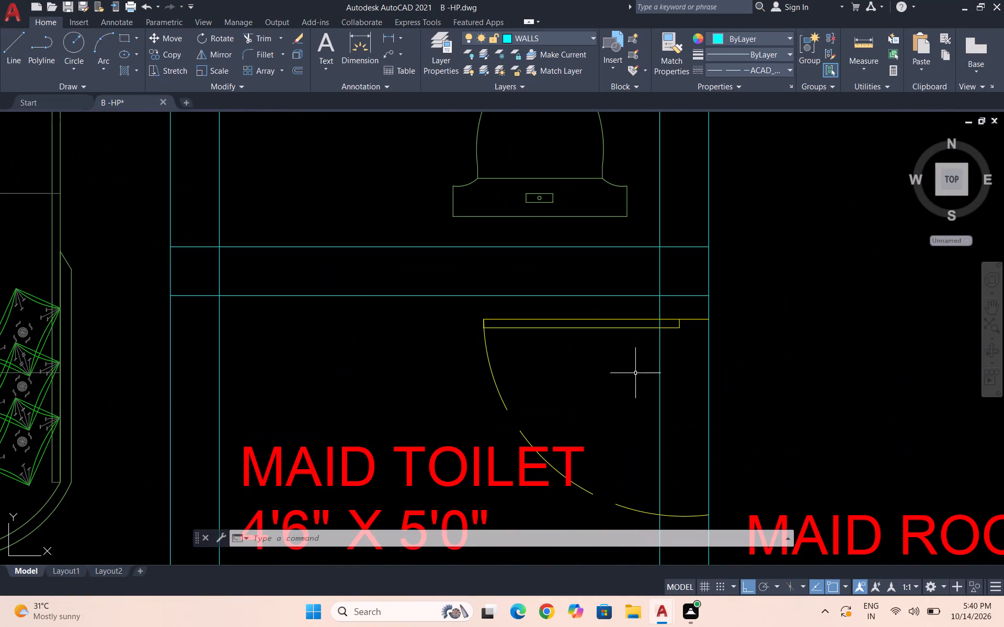
{"action": "key", "text": "space"}
{"action": "left_click", "coordinate": [710, 320]}
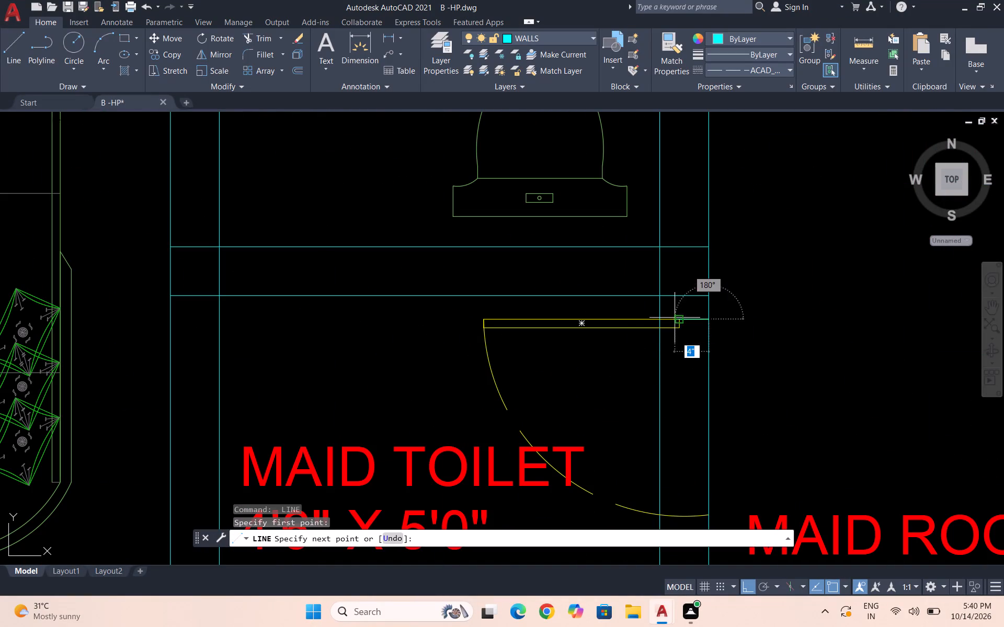
{"action": "left_click", "coordinate": [661, 319]}
{"action": "key", "text": "space"}
{"action": "scroll", "coordinate": [653, 316], "scroll_direction": "down", "scroll_amount": 3}
{"action": "scroll", "coordinate": [652, 399], "scroll_direction": "up", "scroll_amount": 2}
{"action": "key", "text": "space"}
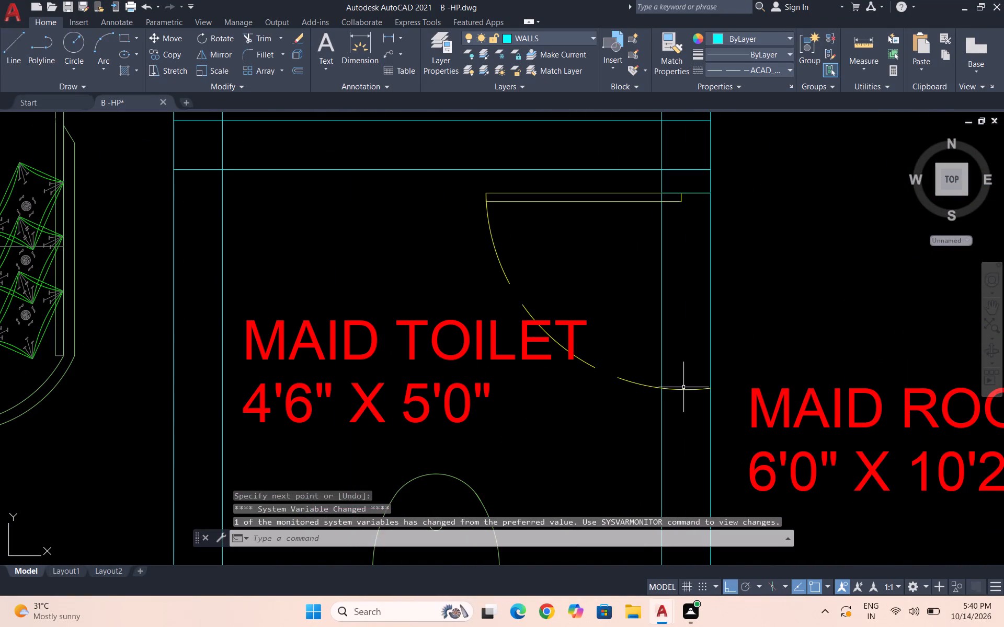
{"action": "left_click", "coordinate": [709, 392]}
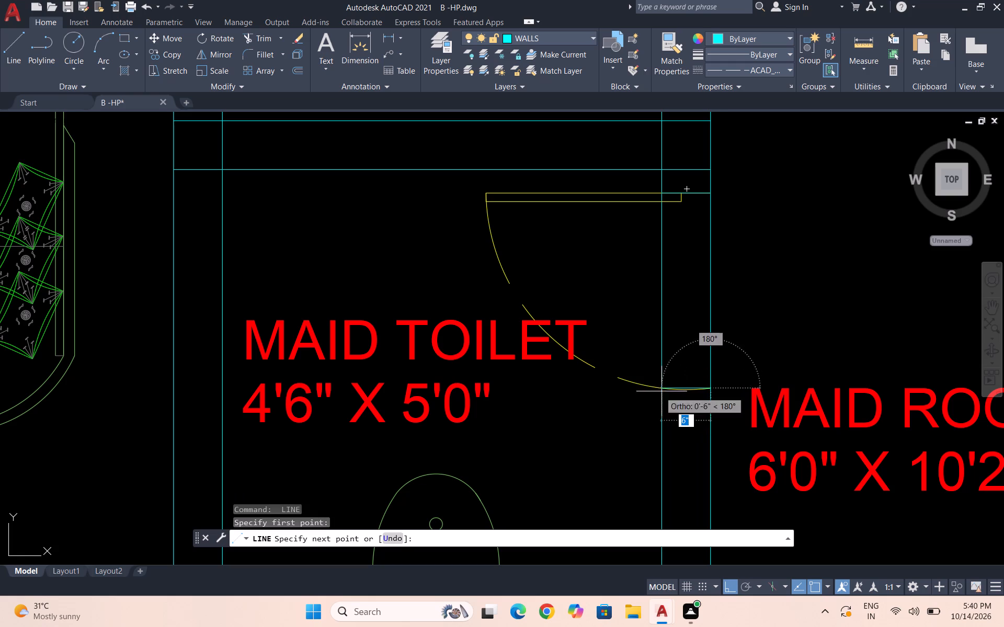
{"action": "left_click", "coordinate": [664, 391]}
{"action": "key", "text": "space"}
Draw two horizontal jamb lines across the wall between Maid Room and Utility at both ends of the door opening.
{"action": "scroll", "coordinate": [657, 385], "scroll_direction": "down", "scroll_amount": 3}
{"action": "scroll", "coordinate": [814, 464], "scroll_direction": "up", "scroll_amount": 1}
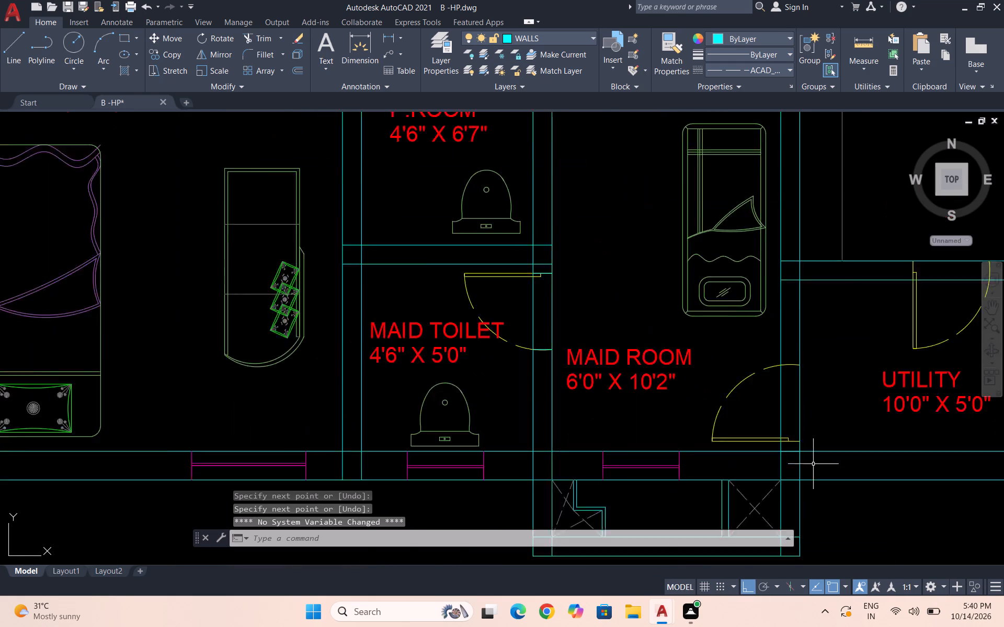
{"action": "scroll", "coordinate": [813, 464], "scroll_direction": "up", "scroll_amount": 1}
{"action": "key", "text": "space"}
{"action": "left_click", "coordinate": [794, 432]}
{"action": "left_click", "coordinate": [761, 431]}
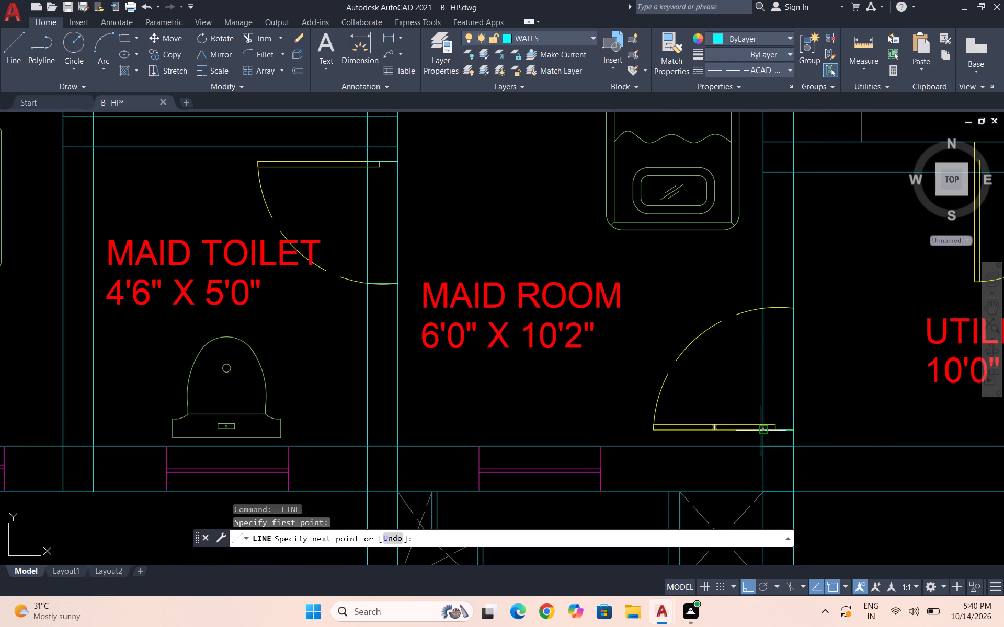
{"action": "key", "text": "space"}
{"action": "key", "text": "space"}
{"action": "left_click", "coordinate": [790, 308]}
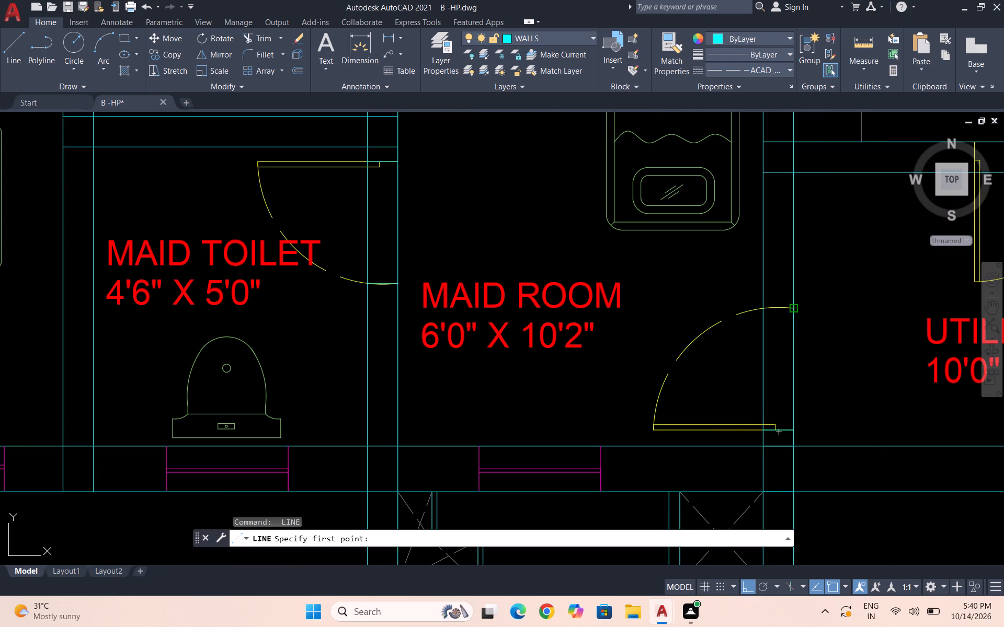
{"action": "left_click", "coordinate": [762, 308]}
{"action": "key", "text": "space"}
Draw two vertical jamb lines across the wall between Kitchen and Utility at both ends of the door opening.
{"action": "scroll", "coordinate": [760, 306], "scroll_direction": "down", "scroll_amount": 2}
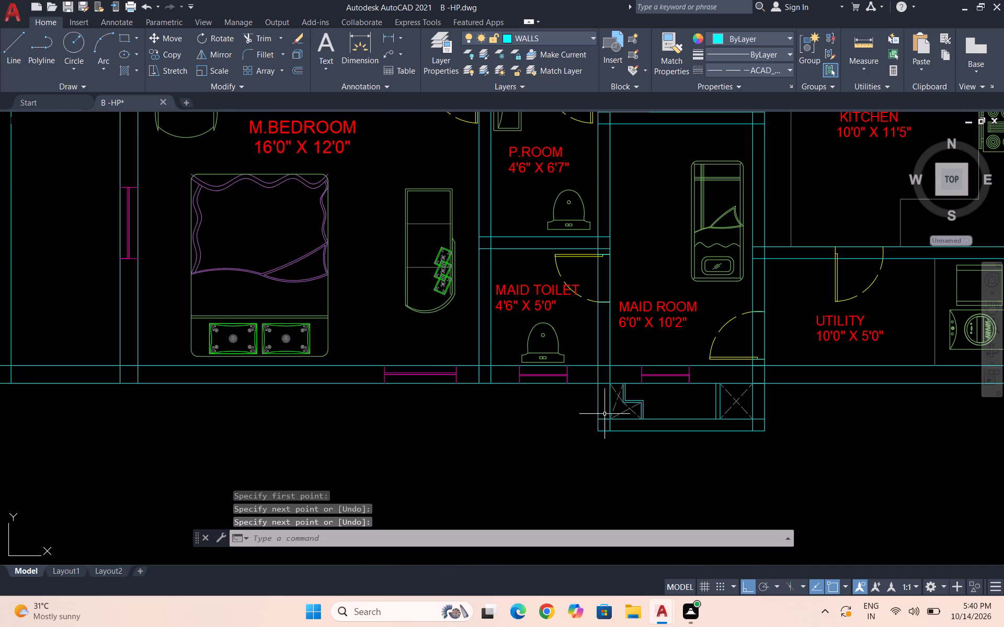
{"action": "scroll", "coordinate": [897, 238], "scroll_direction": "up", "scroll_amount": 3}
{"action": "key", "text": "space"}
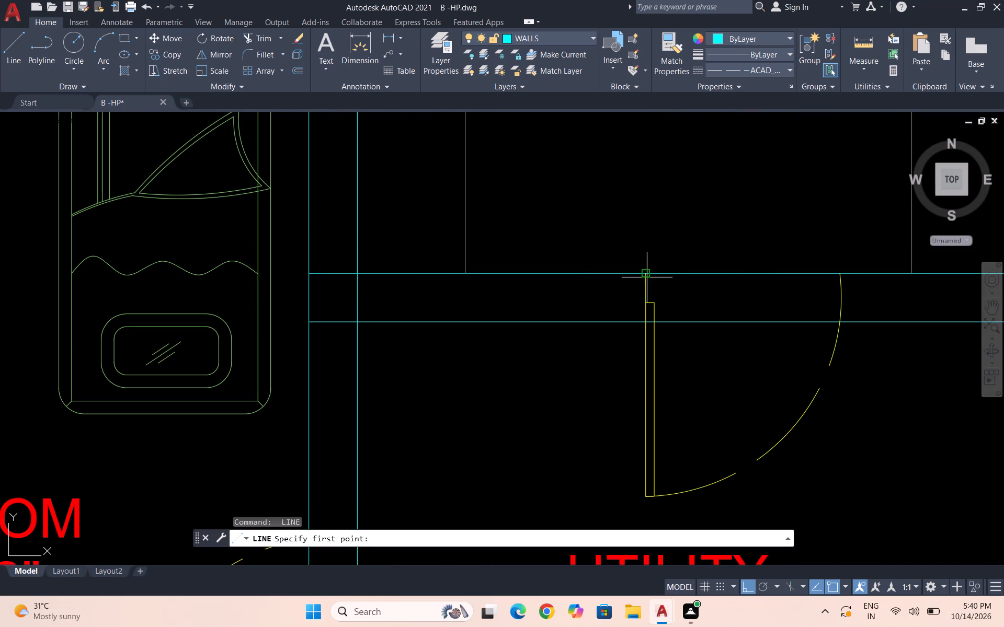
{"action": "left_click", "coordinate": [645, 276]}
{"action": "left_click", "coordinate": [646, 320]}
{"action": "key", "text": "space"}
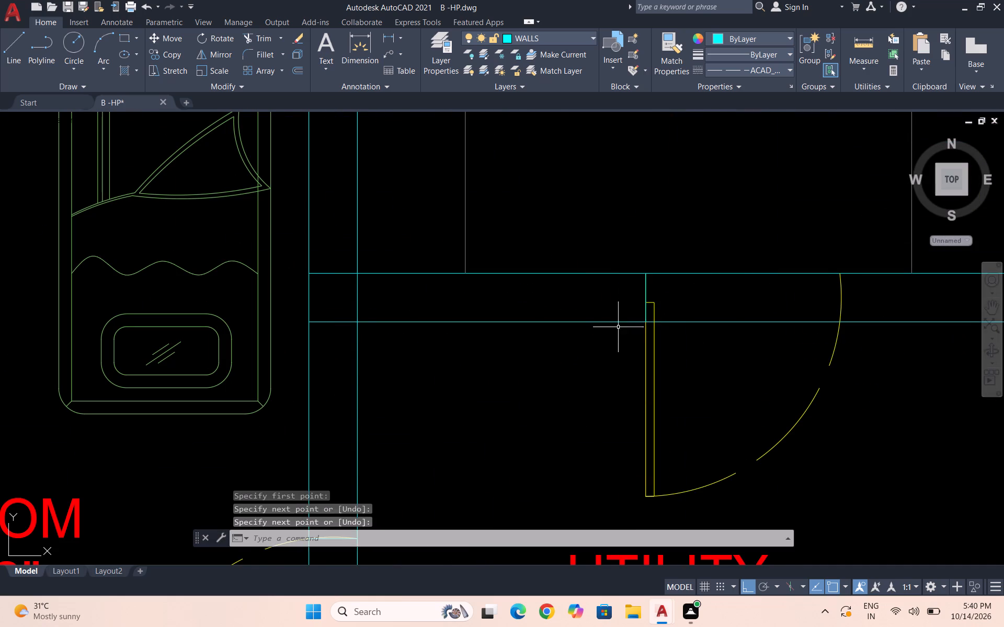
{"action": "scroll", "coordinate": [617, 329], "scroll_direction": "down", "scroll_amount": 2}
{"action": "scroll", "coordinate": [688, 310], "scroll_direction": "up", "scroll_amount": 3}
{"action": "key", "text": "space"}
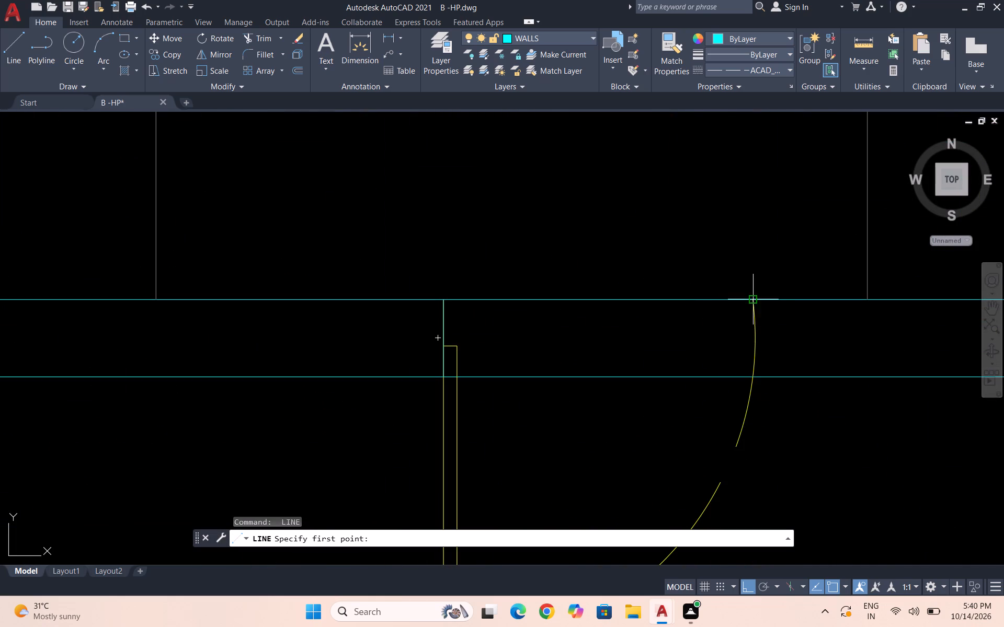
{"action": "left_click", "coordinate": [755, 301]}
{"action": "left_click", "coordinate": [752, 375]}
{"action": "key", "text": "space"}
Draw two vertical jamb lines across the bottom wall of Store at both ends of its door opening.
{"action": "scroll", "coordinate": [749, 361], "scroll_direction": "down", "scroll_amount": 5}
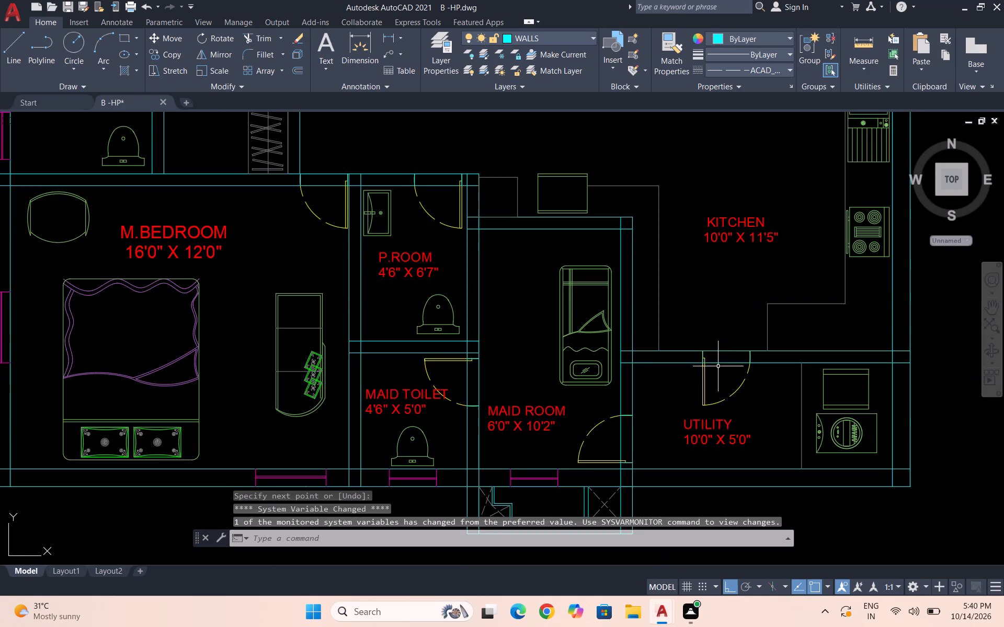
{"action": "scroll", "coordinate": [650, 399], "scroll_direction": "down", "scroll_amount": 1}
{"action": "scroll", "coordinate": [731, 187], "scroll_direction": "up", "scroll_amount": 4}
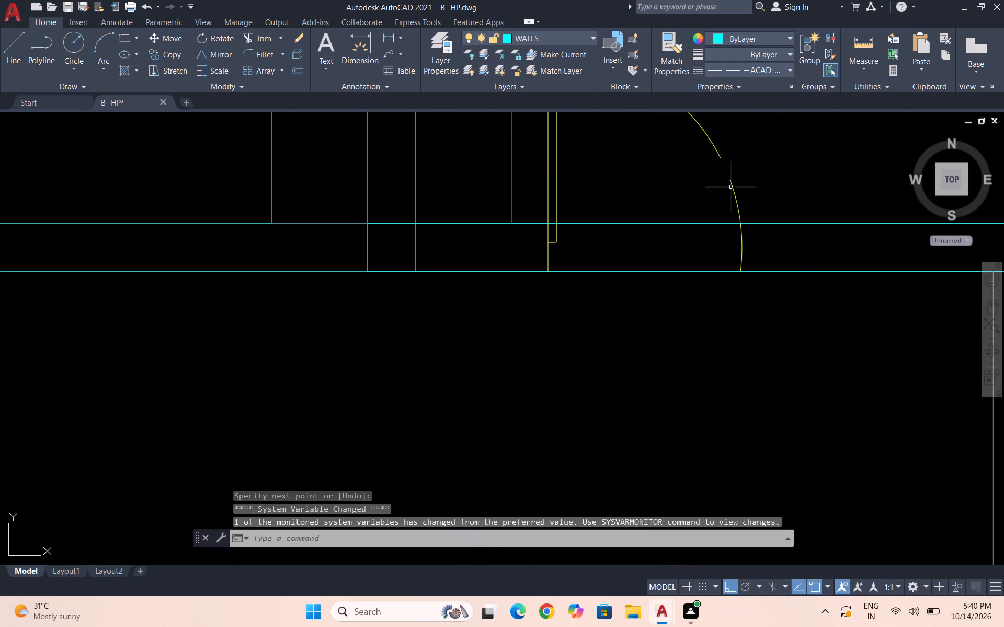
{"action": "key", "text": "space"}
{"action": "left_click", "coordinate": [550, 271]}
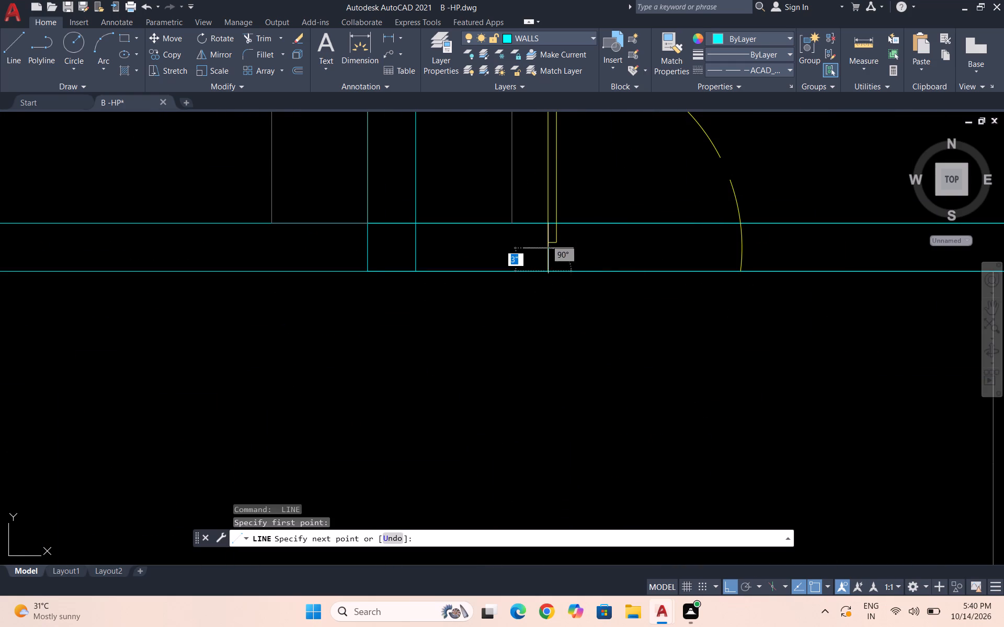
{"action": "left_click", "coordinate": [547, 223]}
{"action": "key", "text": "space"}
{"action": "key", "text": "space"}
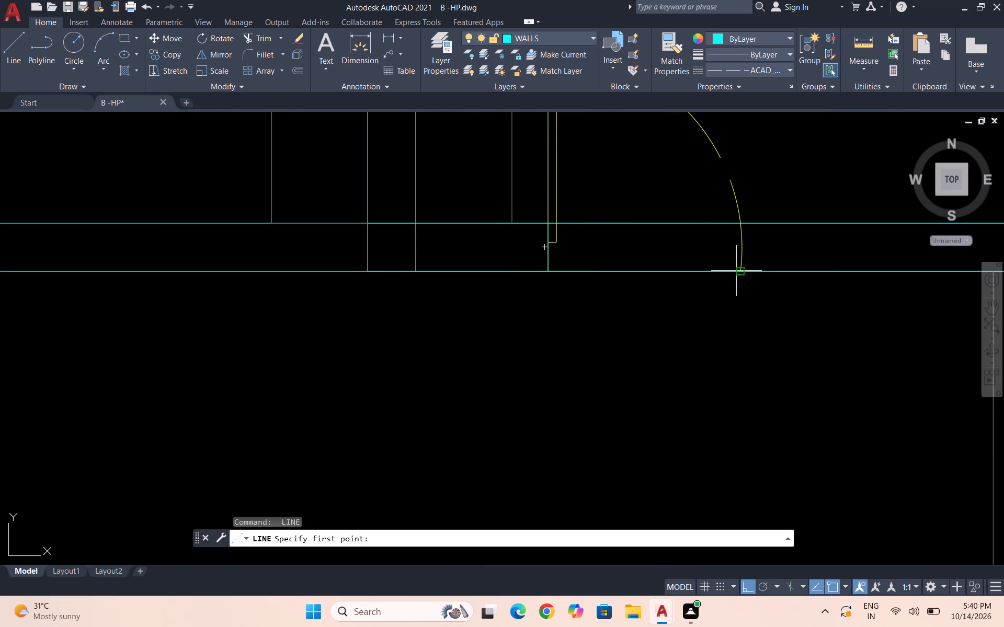
{"action": "left_click", "coordinate": [738, 270]}
{"action": "left_click", "coordinate": [739, 223]}
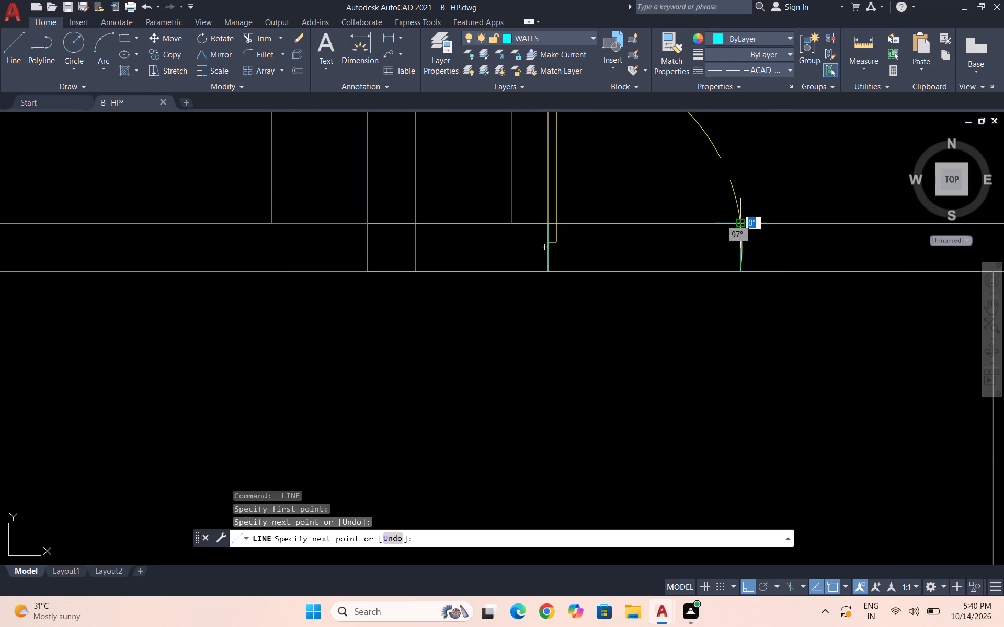
{"action": "scroll", "coordinate": [729, 235], "scroll_direction": "down", "scroll_amount": 1}
{"action": "key", "text": "Escape"}
Trim the overlapping wall lines at the top outer corner of the Balcony beside Bedroom-1 in the upper apartment.
{"action": "scroll", "coordinate": [710, 262], "scroll_direction": "down", "scroll_amount": 4}
{"action": "scroll", "coordinate": [694, 332], "scroll_direction": "down", "scroll_amount": 1}
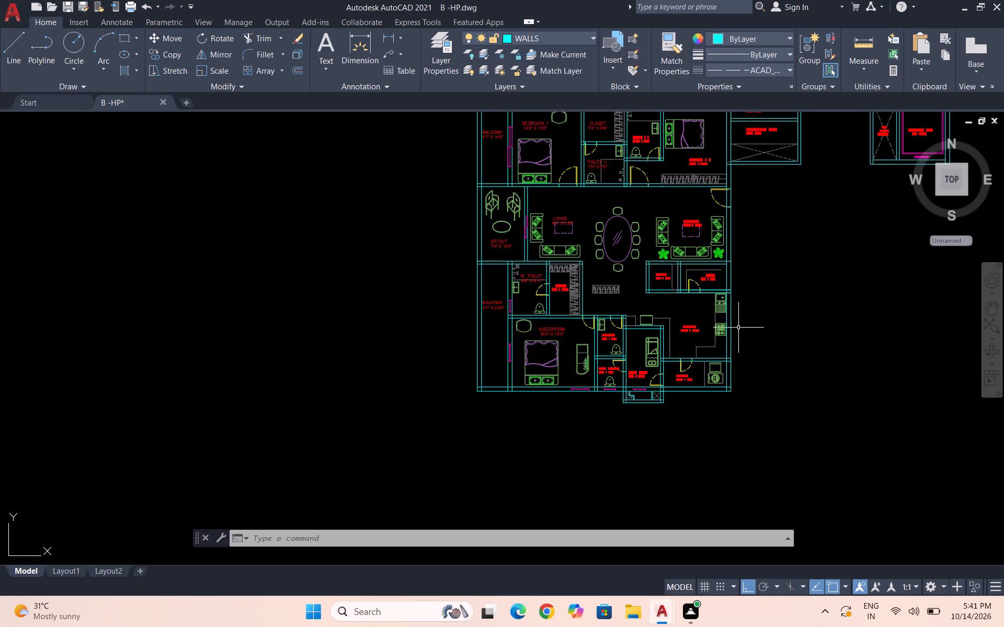
{"action": "scroll", "coordinate": [692, 328], "scroll_direction": "down", "scroll_amount": 2}
{"action": "scroll", "coordinate": [613, 347], "scroll_direction": "down", "scroll_amount": 1}
{"action": "scroll", "coordinate": [784, 279], "scroll_direction": "up", "scroll_amount": 2}
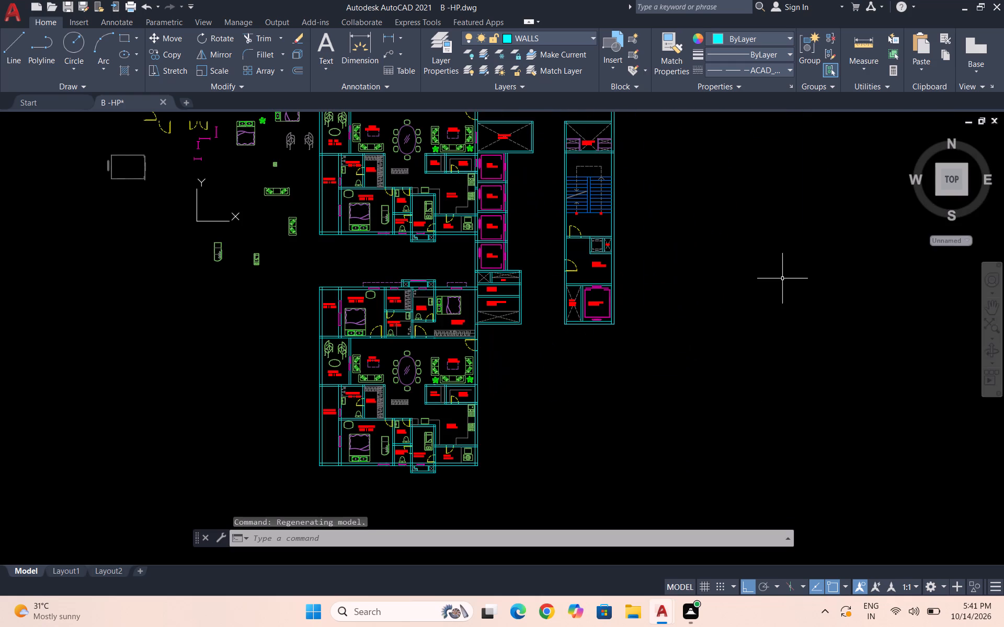
{"action": "left_click", "coordinate": [992, 307]}
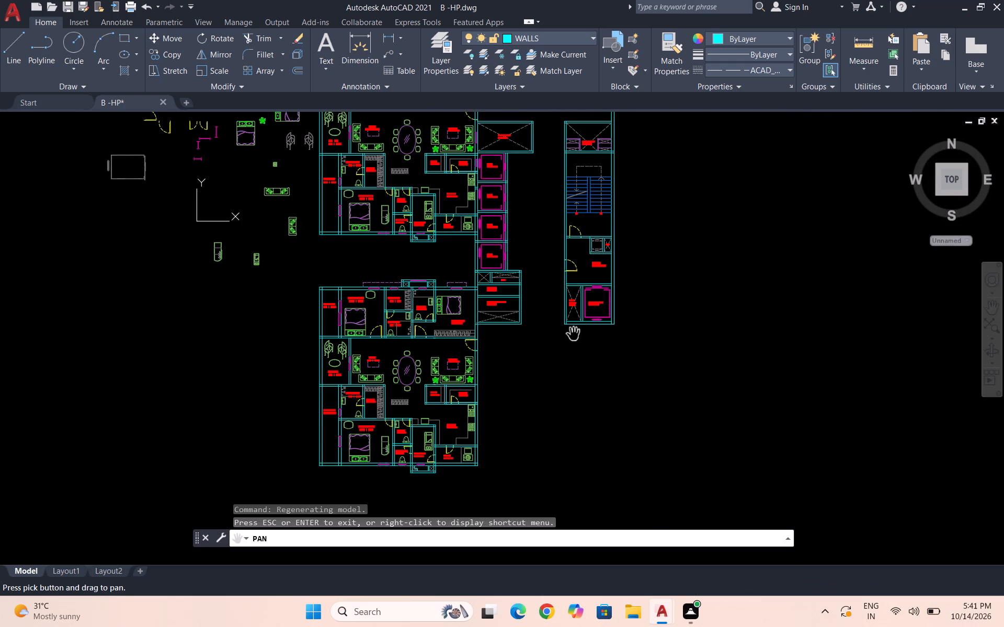
{"action": "left_click_drag", "start_coordinate": [574, 334], "coordinate": [648, 381]}
{"action": "left_click_drag", "start_coordinate": [563, 263], "coordinate": [570, 312]}
{"action": "left_click_drag", "start_coordinate": [553, 317], "coordinate": [521, 334]}
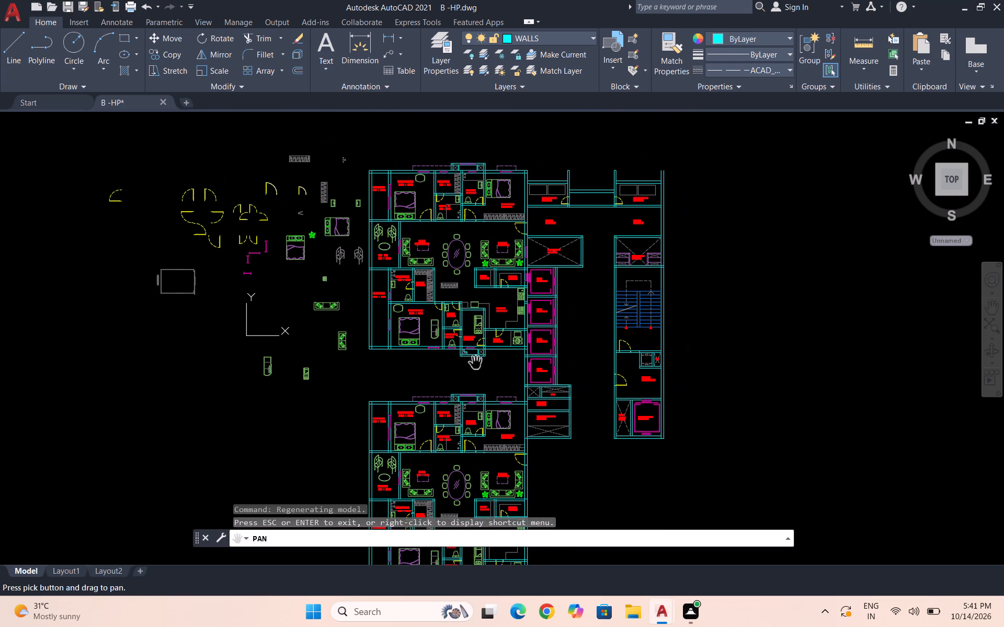
{"action": "key", "text": "Escape"}
{"action": "key", "text": "Escape"}
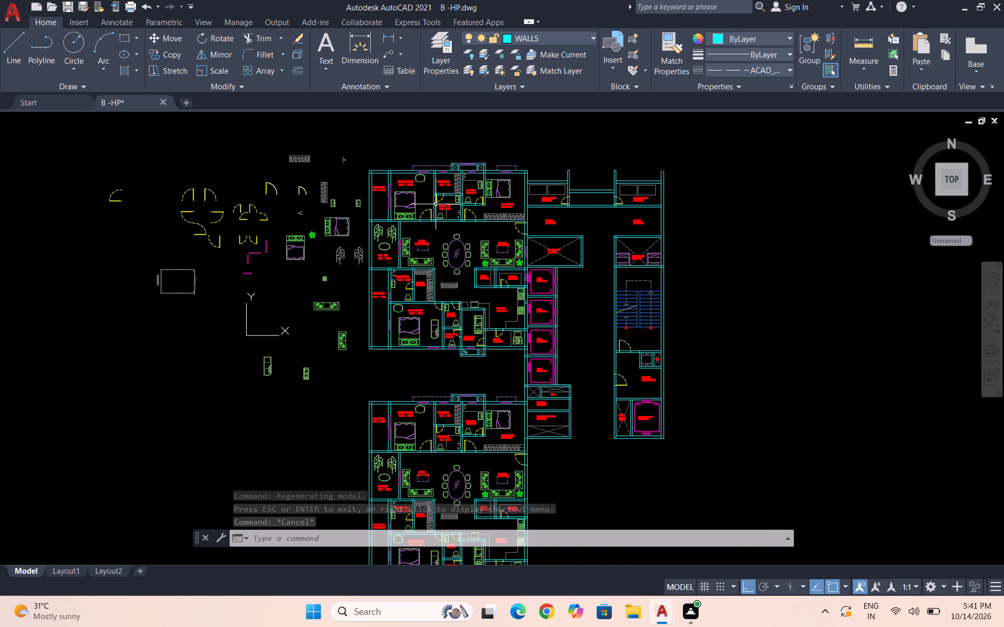
{"action": "scroll", "coordinate": [435, 204], "scroll_direction": "up", "scroll_amount": 1}
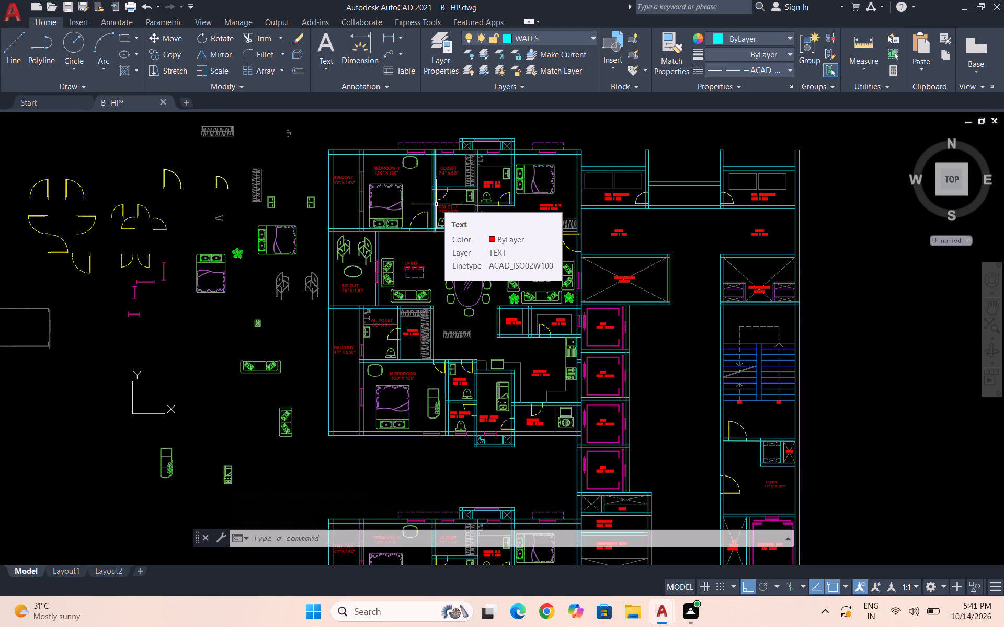
{"action": "key", "text": "Escape"}
{"action": "type", "text": "TR"}
{"action": "key", "text": "Return"}
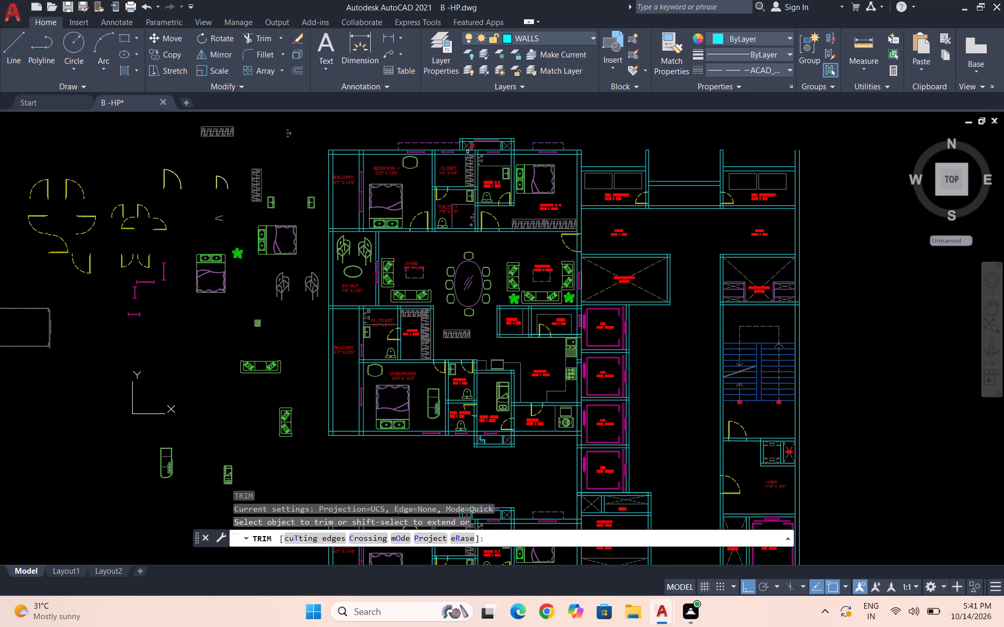
{"action": "scroll", "coordinate": [359, 152], "scroll_direction": "up", "scroll_amount": 2}
{"action": "scroll", "coordinate": [286, 155], "scroll_direction": "up", "scroll_amount": 4}
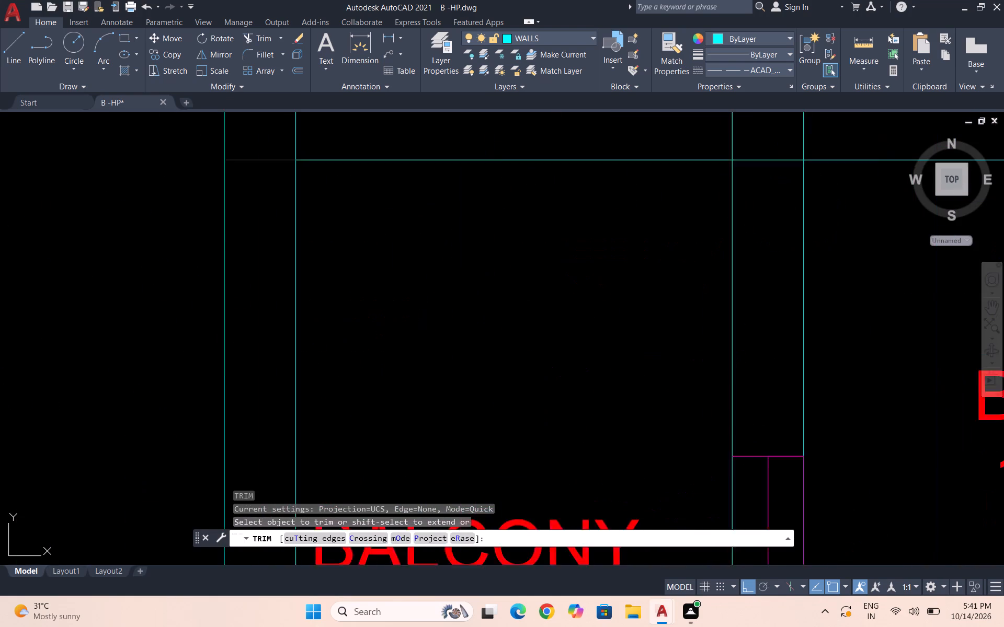
{"action": "scroll", "coordinate": [285, 156], "scroll_direction": "up", "scroll_amount": 1}
{"action": "left_click", "coordinate": [322, 126]}
{"action": "left_click", "coordinate": [256, 189]}
{"action": "scroll", "coordinate": [258, 166], "scroll_direction": "down", "scroll_amount": 4}
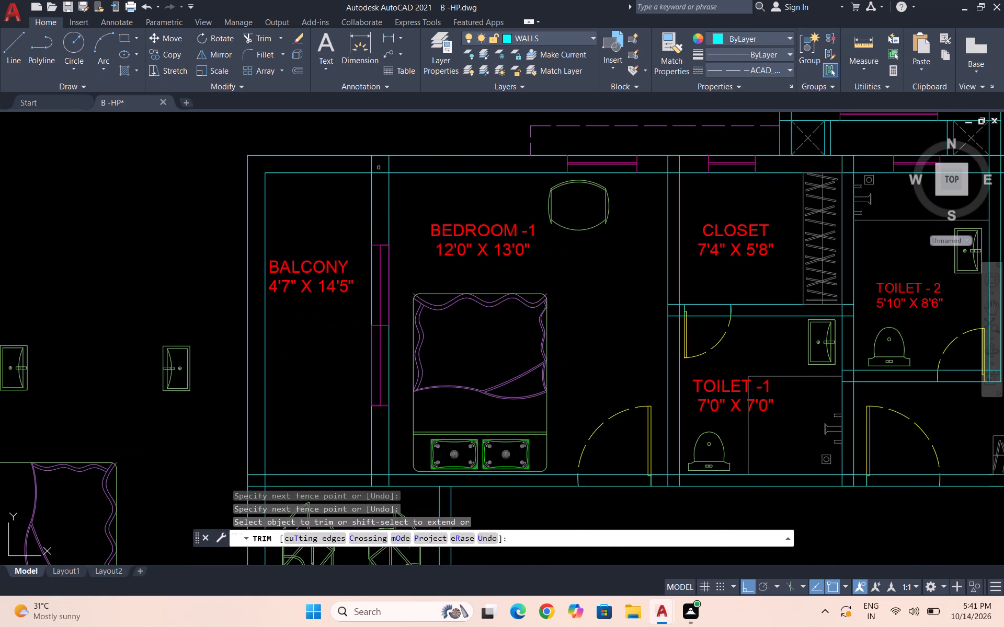
Trim the crossing lines where the Balcony/Bedroom-1, Bedroom-1/Closet and Closet/Toilet-2 partitions meet the top outer wall.
{"action": "scroll", "coordinate": [387, 156], "scroll_direction": "up", "scroll_amount": 3}
{"action": "left_click_drag", "start_coordinate": [270, 184], "coordinate": [460, 184]}
{"action": "left_click_drag", "start_coordinate": [348, 208], "coordinate": [359, 272]}
{"action": "scroll", "coordinate": [335, 205], "scroll_direction": "down", "scroll_amount": 3}
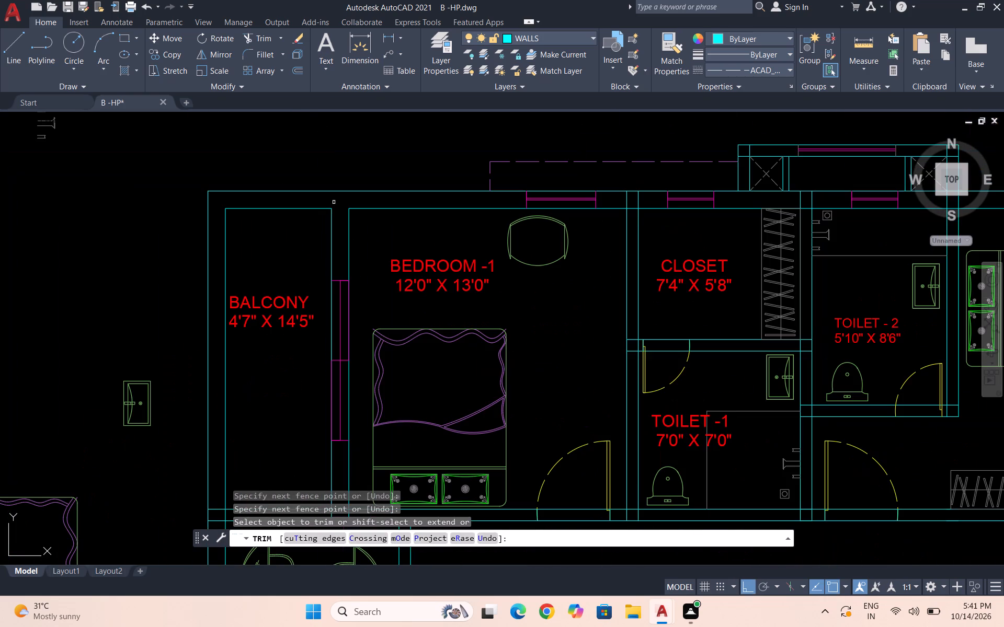
{"action": "scroll", "coordinate": [633, 203], "scroll_direction": "up", "scroll_amount": 2}
{"action": "left_click_drag", "start_coordinate": [592, 200], "coordinate": [644, 201]}
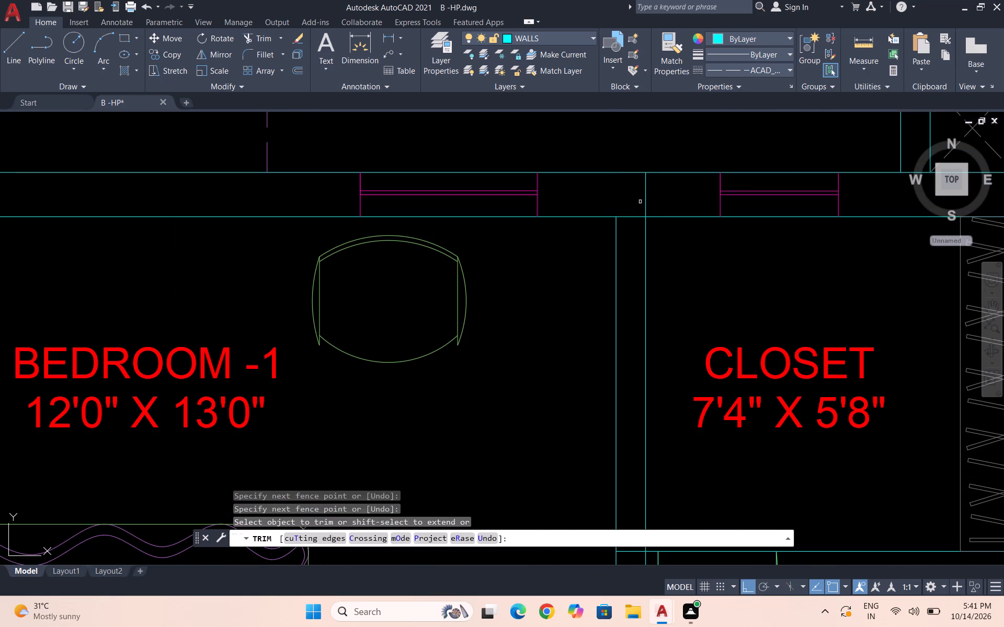
{"action": "left_click_drag", "start_coordinate": [641, 201], "coordinate": [652, 200]}
{"action": "left_click_drag", "start_coordinate": [631, 211], "coordinate": [632, 224]}
{"action": "scroll", "coordinate": [613, 193], "scroll_direction": "down", "scroll_amount": 2}
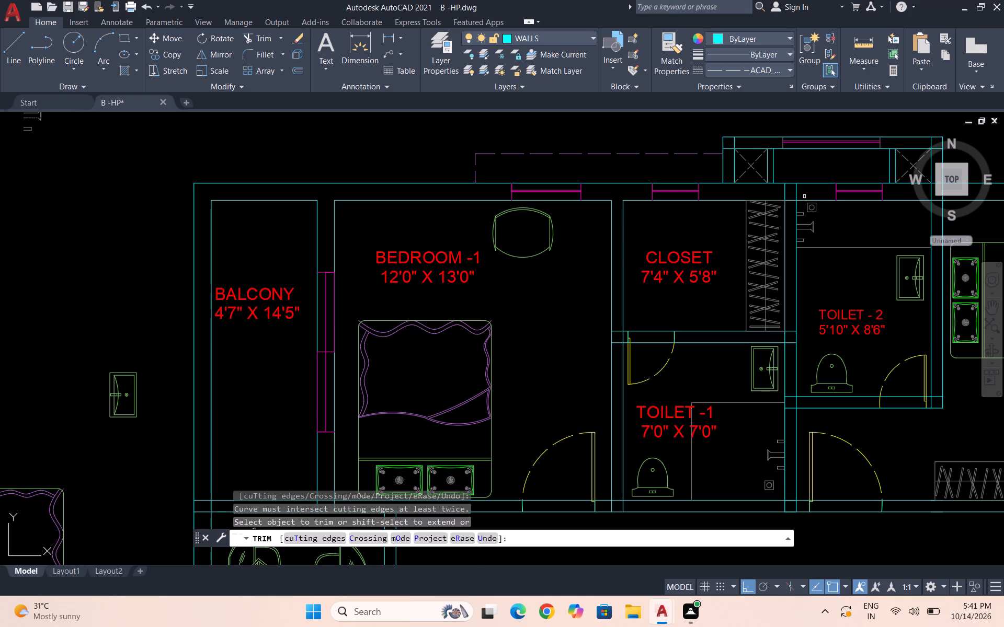
{"action": "scroll", "coordinate": [802, 191], "scroll_direction": "up", "scroll_amount": 2}
{"action": "left_click_drag", "start_coordinate": [744, 189], "coordinate": [808, 193]}
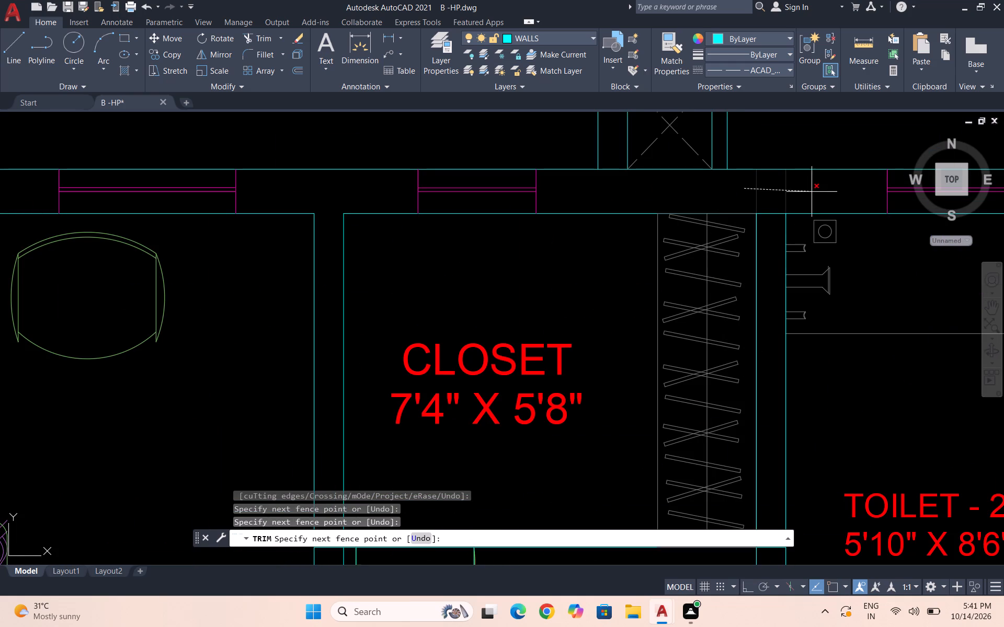
{"action": "left_click", "coordinate": [805, 195]}
{"action": "left_click_drag", "start_coordinate": [771, 208], "coordinate": [772, 228]}
{"action": "scroll", "coordinate": [775, 175], "scroll_direction": "down", "scroll_amount": 3}
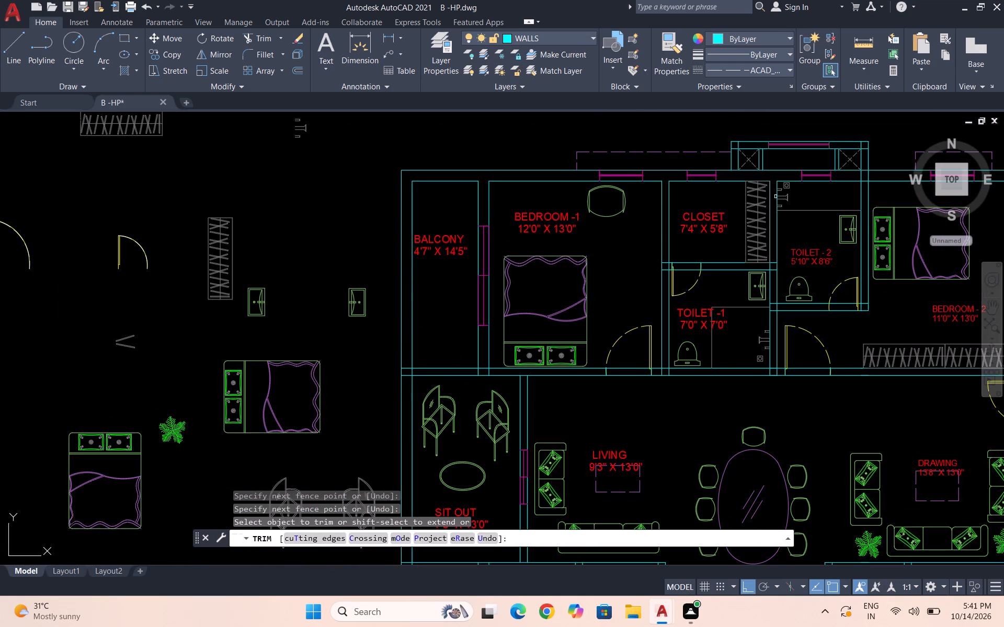
Trim the wall between Balcony and Sit Out open where it meets the outer wall and the Balcony/Bedroom-1 partition.
{"action": "scroll", "coordinate": [409, 385], "scroll_direction": "up", "scroll_amount": 3}
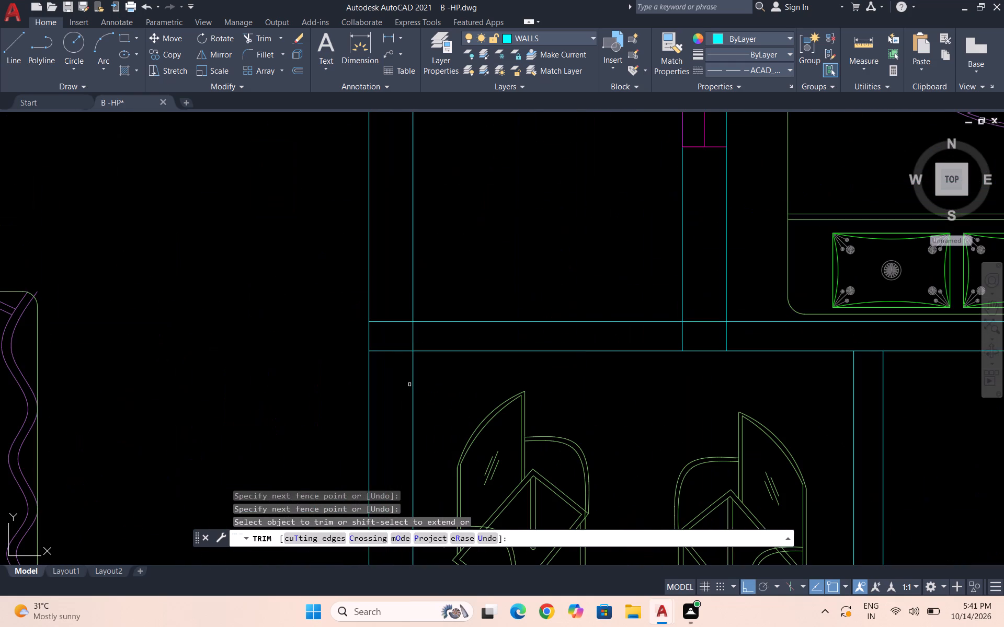
{"action": "left_click_drag", "start_coordinate": [388, 305], "coordinate": [396, 375]}
{"action": "left_click_drag", "start_coordinate": [420, 339], "coordinate": [482, 334]}
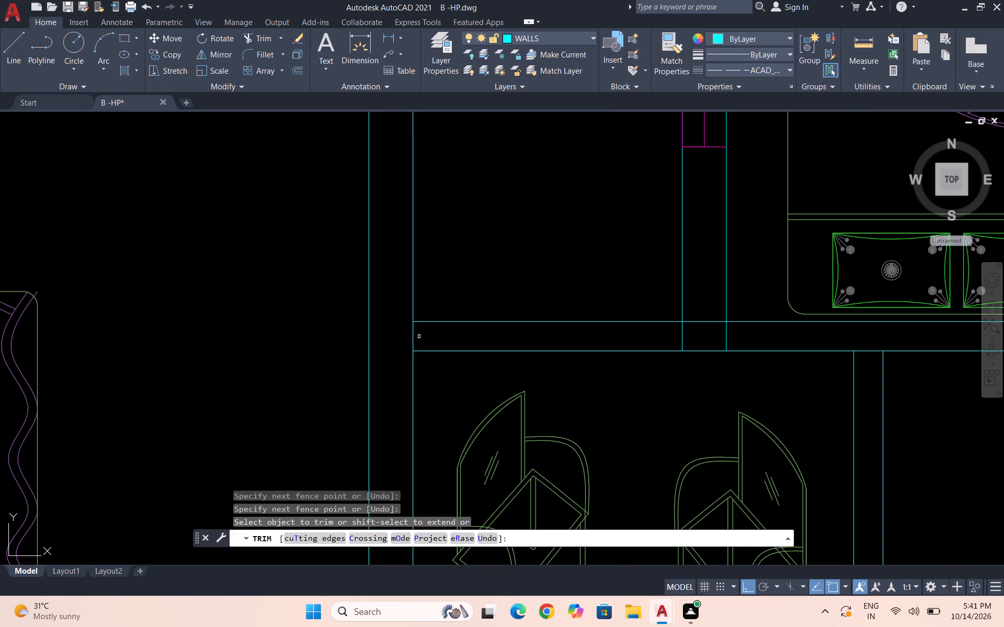
{"action": "scroll", "coordinate": [412, 337], "scroll_direction": "down", "scroll_amount": 1}
{"action": "left_click", "coordinate": [412, 336]}
{"action": "scroll", "coordinate": [595, 327], "scroll_direction": "up", "scroll_amount": 2}
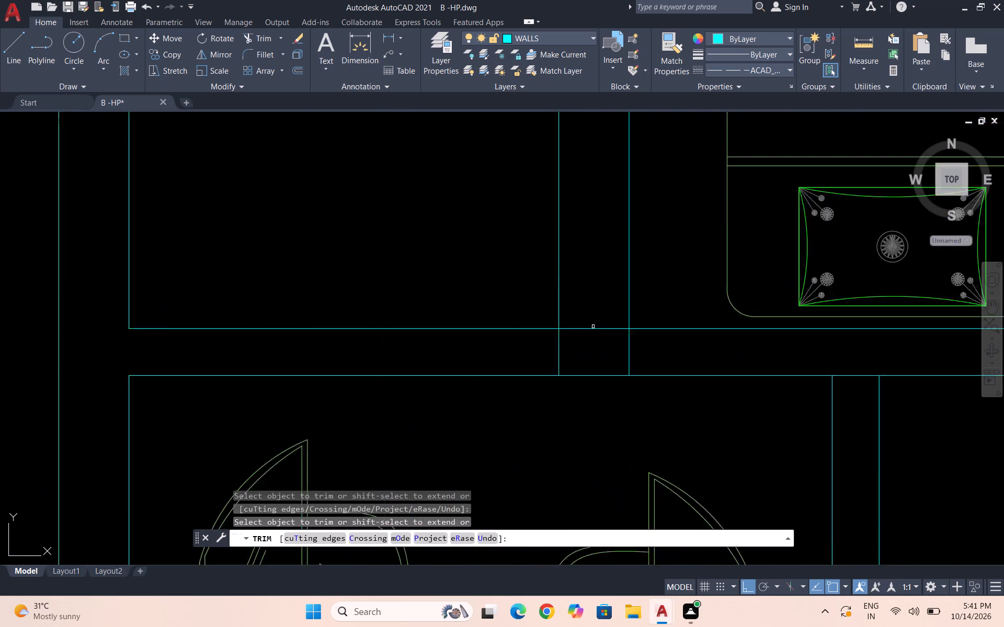
{"action": "scroll", "coordinate": [593, 327], "scroll_direction": "up", "scroll_amount": 1}
{"action": "left_click_drag", "start_coordinate": [588, 313], "coordinate": [551, 367]}
{"action": "left_click_drag", "start_coordinate": [521, 363], "coordinate": [735, 356]}
{"action": "scroll", "coordinate": [603, 332], "scroll_direction": "down", "scroll_amount": 3}
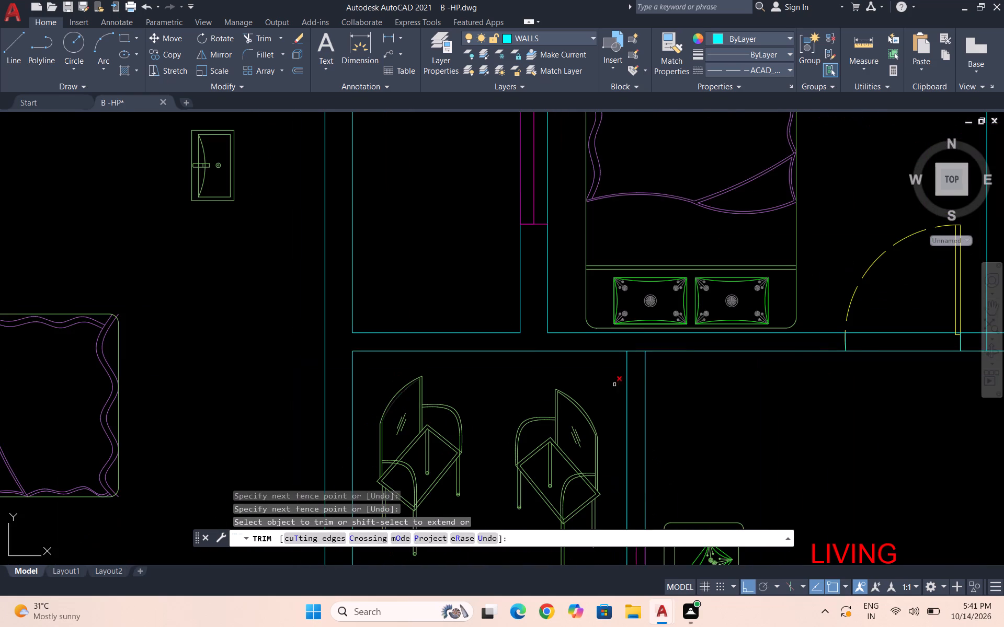
Trim the wall line crossing the Sit Out/Living partition where it meets the wall below Bedroom-1.
{"action": "scroll", "coordinate": [518, 374], "scroll_direction": "down", "scroll_amount": 1}
{"action": "scroll", "coordinate": [591, 370], "scroll_direction": "up", "scroll_amount": 2}
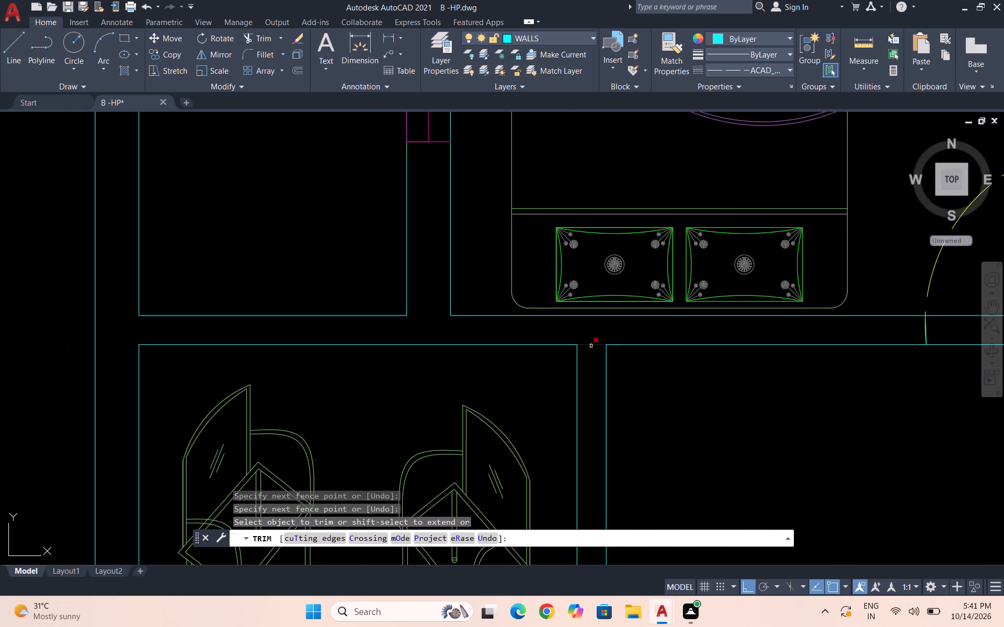
{"action": "left_click", "coordinate": [591, 346]}
Trim both wall lines between the jambs of the Bedroom-1 door to open it to Living.
{"action": "scroll", "coordinate": [573, 330], "scroll_direction": "down", "scroll_amount": 4}
{"action": "scroll", "coordinate": [661, 326], "scroll_direction": "up", "scroll_amount": 5}
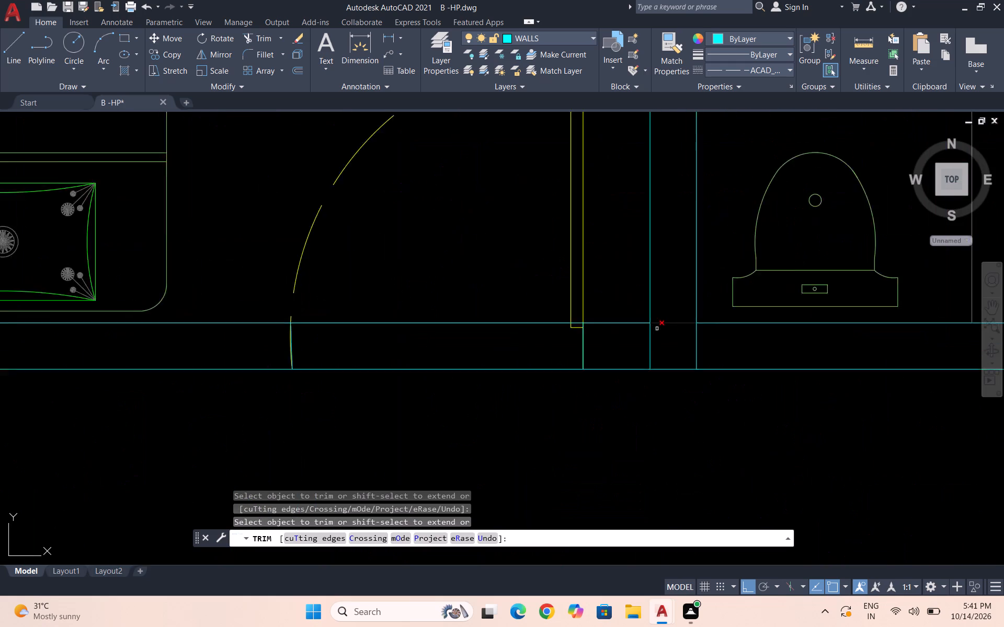
{"action": "scroll", "coordinate": [657, 329], "scroll_direction": "up", "scroll_amount": 1}
{"action": "scroll", "coordinate": [676, 297], "scroll_direction": "down", "scroll_amount": 5}
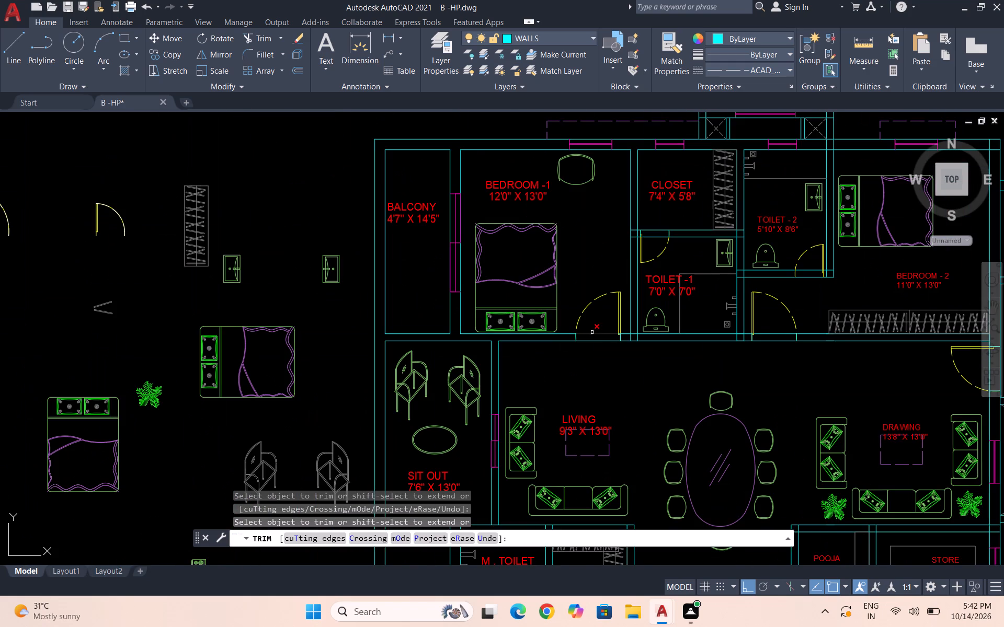
{"action": "scroll", "coordinate": [600, 336], "scroll_direction": "up", "scroll_amount": 2}
{"action": "left_click_drag", "start_coordinate": [598, 317], "coordinate": [597, 396]}
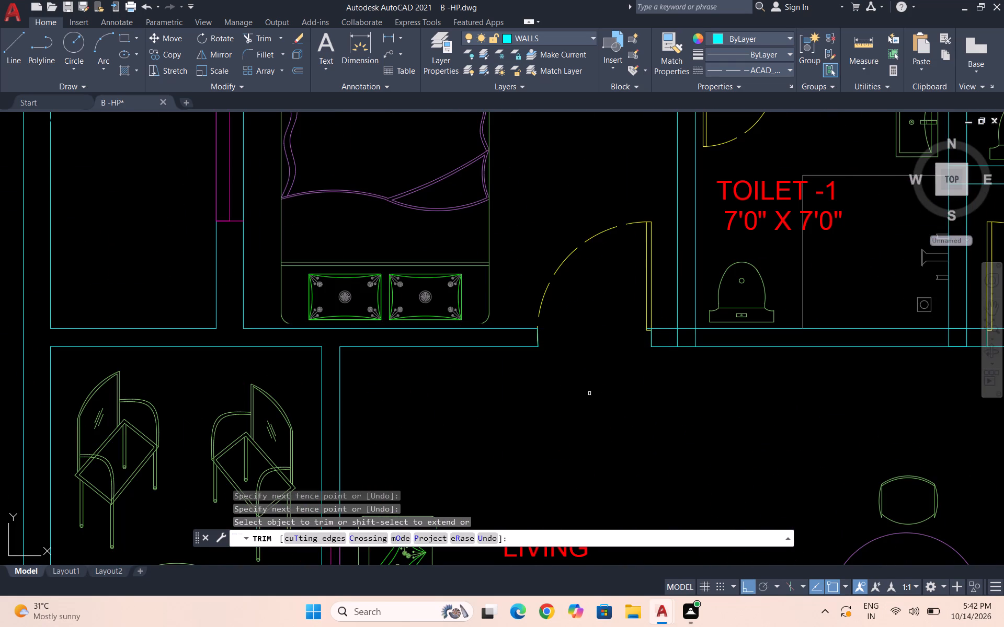
Trim the crossing lines where the Bedroom-1/Toilet-1 partition meets the Living wall, including the stub at the Bedroom-1 door leaf.
{"action": "scroll", "coordinate": [683, 340], "scroll_direction": "up", "scroll_amount": 3}
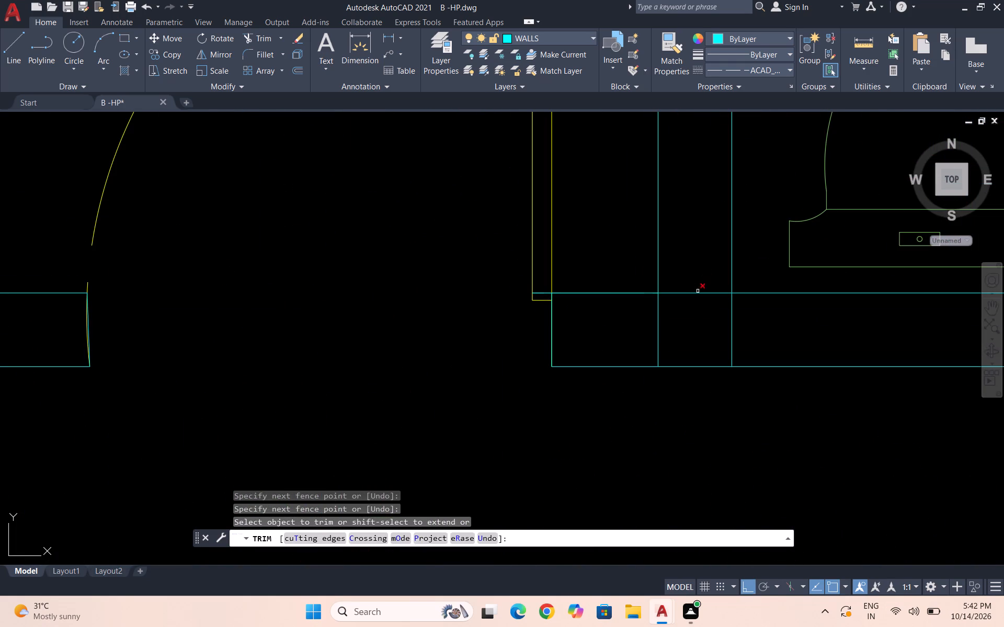
{"action": "left_click", "coordinate": [698, 293]}
{"action": "left_click", "coordinate": [658, 330]}
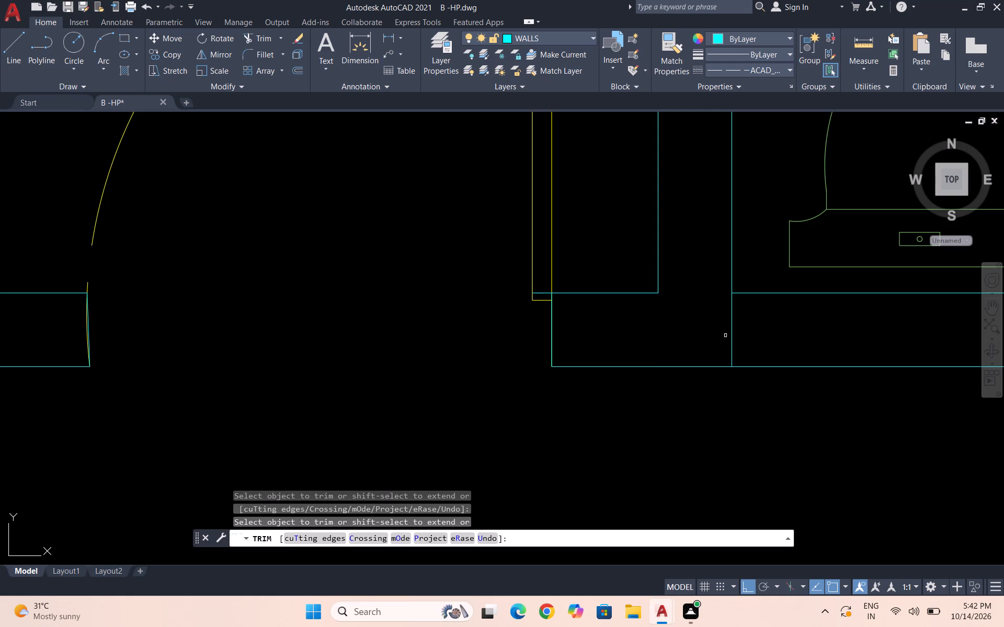
{"action": "left_click", "coordinate": [734, 335]}
{"action": "left_click", "coordinate": [543, 295]}
Trim the crossing lines where the partition between Toilet-1 and the Bedroom-2 entry meets the Living wall.
{"action": "scroll", "coordinate": [519, 281], "scroll_direction": "down", "scroll_amount": 2}
{"action": "scroll", "coordinate": [329, 307], "scroll_direction": "down", "scroll_amount": 1}
{"action": "scroll", "coordinate": [269, 310], "scroll_direction": "down", "scroll_amount": 1}
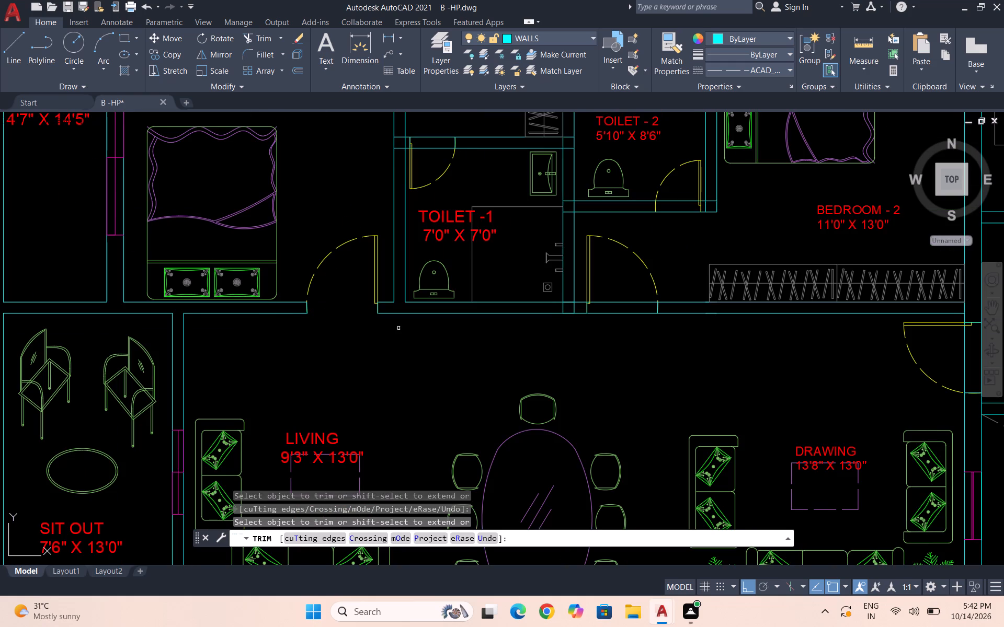
{"action": "scroll", "coordinate": [575, 321], "scroll_direction": "up", "scroll_amount": 2}
{"action": "left_click", "coordinate": [557, 256]}
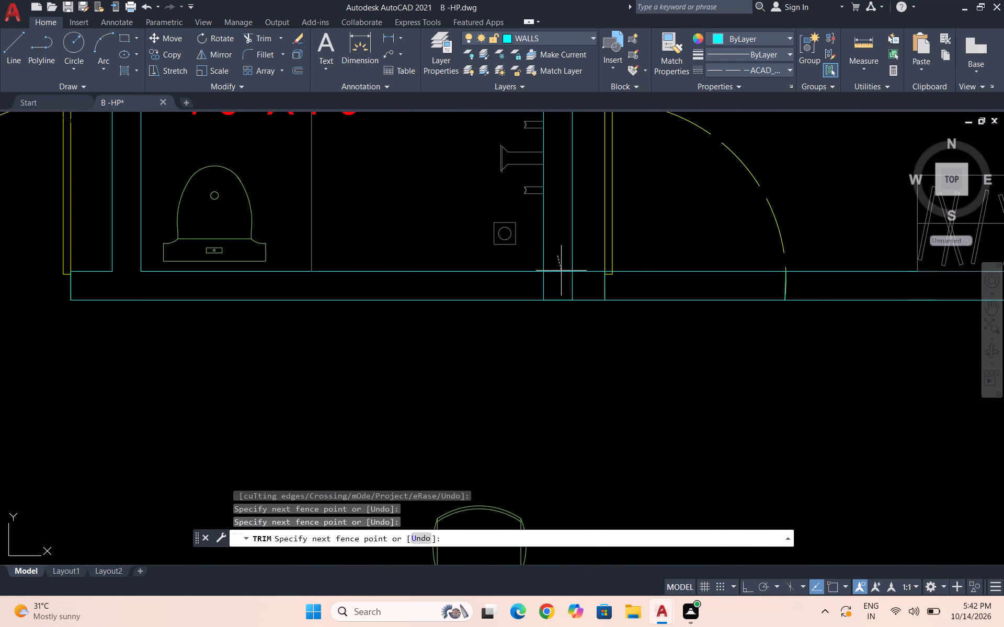
{"action": "left_click", "coordinate": [572, 286]}
{"action": "left_click", "coordinate": [574, 286]}
Trim the wall lines out of the Bedroom-2 door opening to Living, including the stub at the door leaf.
{"action": "scroll", "coordinate": [541, 295], "scroll_direction": "down", "scroll_amount": 1}
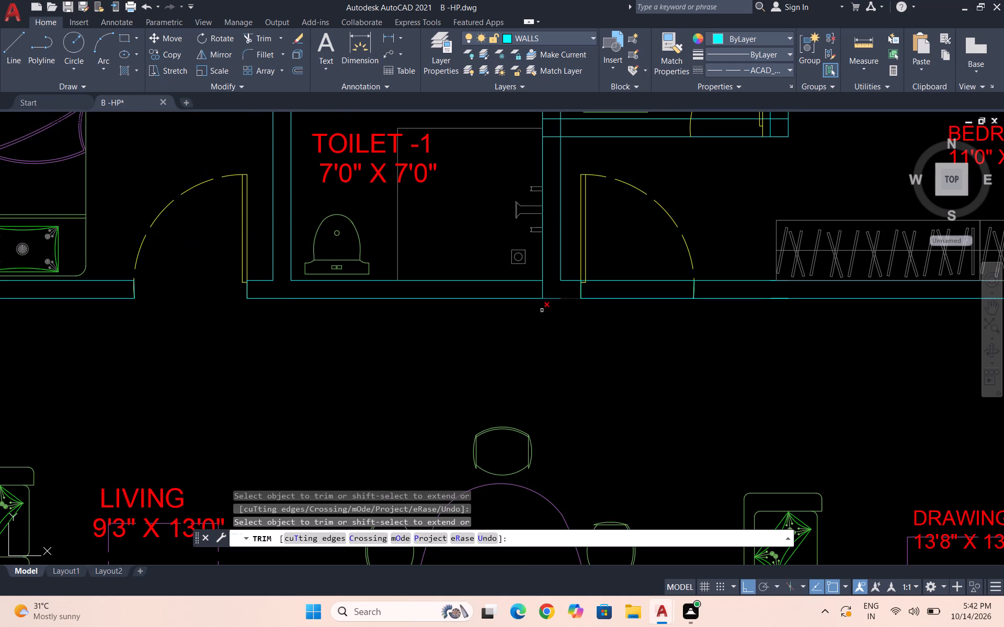
{"action": "scroll", "coordinate": [652, 336], "scroll_direction": "up", "scroll_amount": 2}
{"action": "left_click_drag", "start_coordinate": [648, 164], "coordinate": [632, 275]}
{"action": "left_click", "coordinate": [617, 322]}
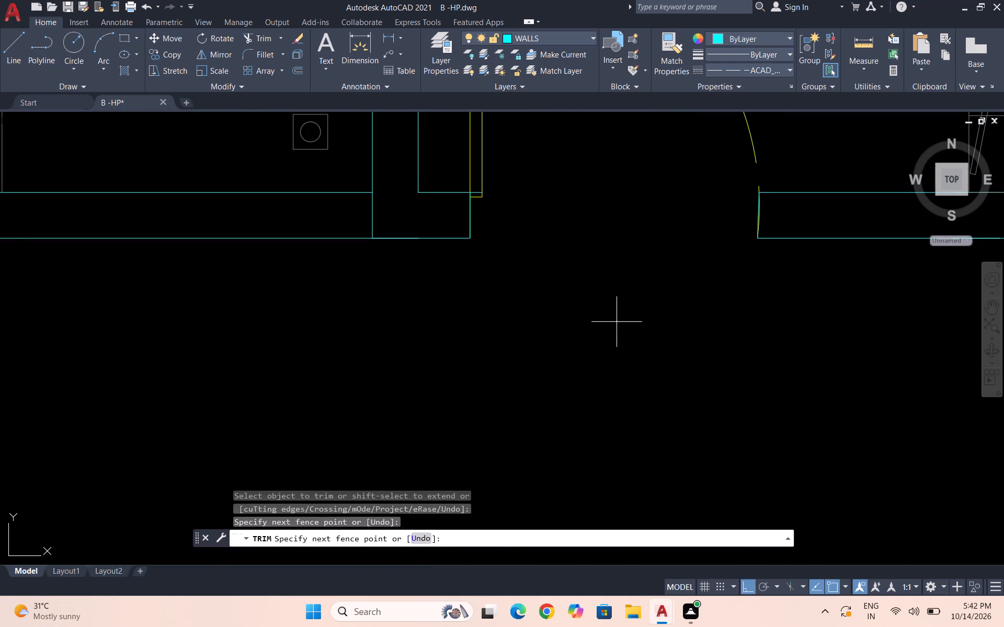
{"action": "scroll", "coordinate": [499, 292], "scroll_direction": "down", "scroll_amount": 1}
{"action": "left_click", "coordinate": [499, 332]}
Trim both wall lines across the Toilet-2 door opening.
{"action": "scroll", "coordinate": [439, 304], "scroll_direction": "down", "scroll_amount": 2}
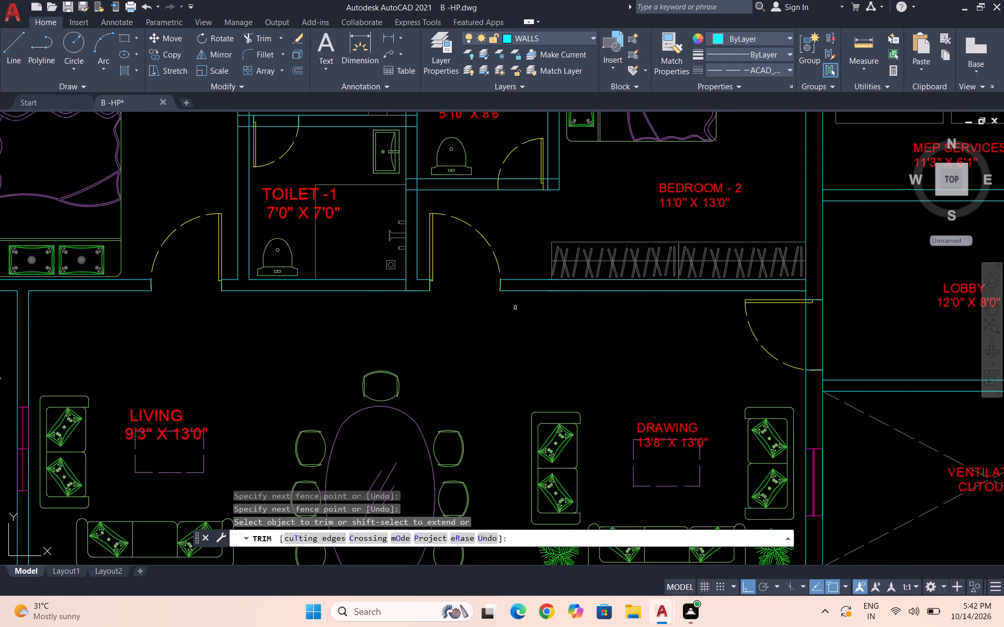
{"action": "scroll", "coordinate": [515, 307], "scroll_direction": "down", "scroll_amount": 1}
{"action": "scroll", "coordinate": [518, 226], "scroll_direction": "up", "scroll_amount": 3}
{"action": "left_click", "coordinate": [522, 226]}
{"action": "left_click", "coordinate": [514, 270]}
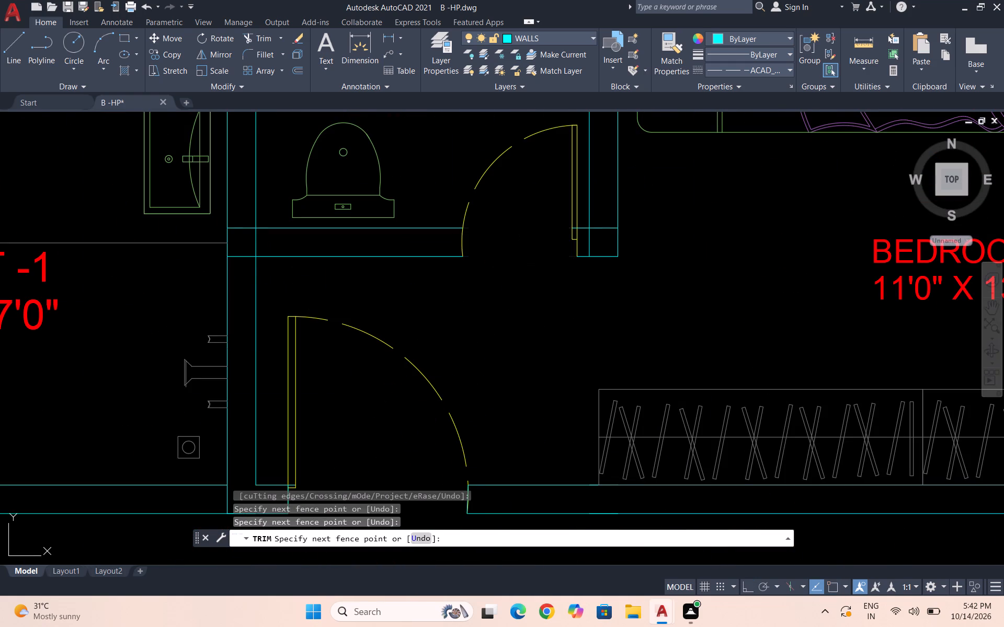
Trim the leftover horizontal line inside the wall end beside the Toilet-2 door leaf, at the Bedroom-2 partition.
{"action": "scroll", "coordinate": [595, 232], "scroll_direction": "up", "scroll_amount": 2}
{"action": "left_click", "coordinate": [543, 222]}
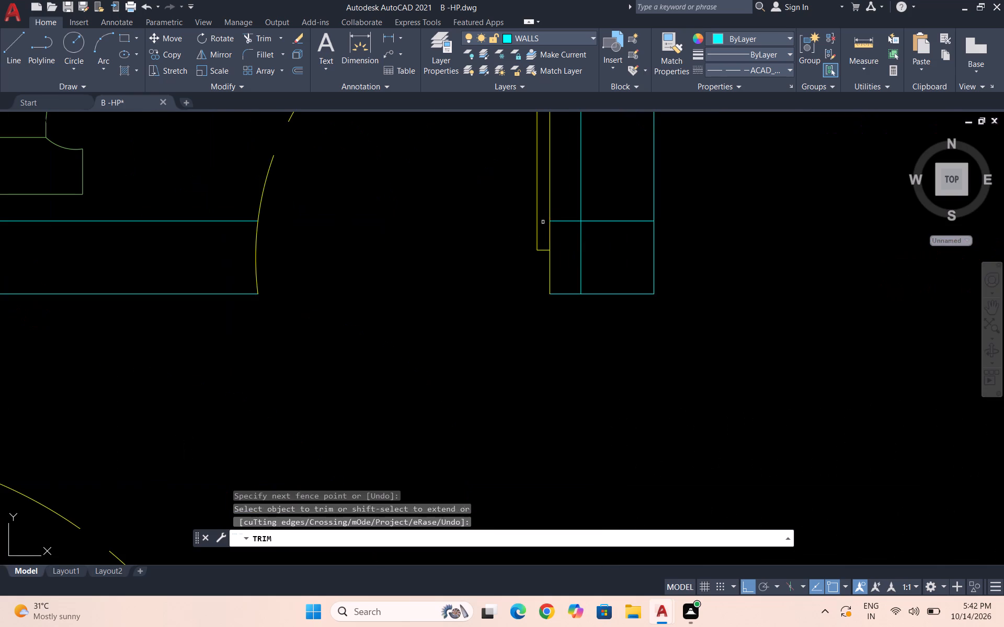
{"action": "left_click", "coordinate": [567, 220]}
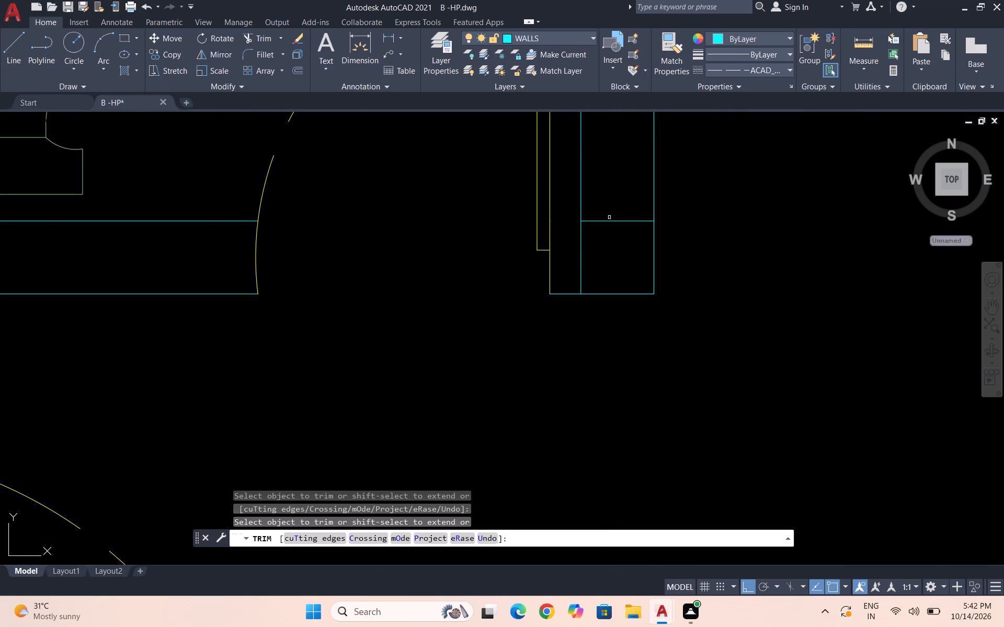
{"action": "scroll", "coordinate": [594, 220], "scroll_direction": "down", "scroll_amount": 3}
{"action": "scroll", "coordinate": [591, 229], "scroll_direction": "up", "scroll_amount": 1}
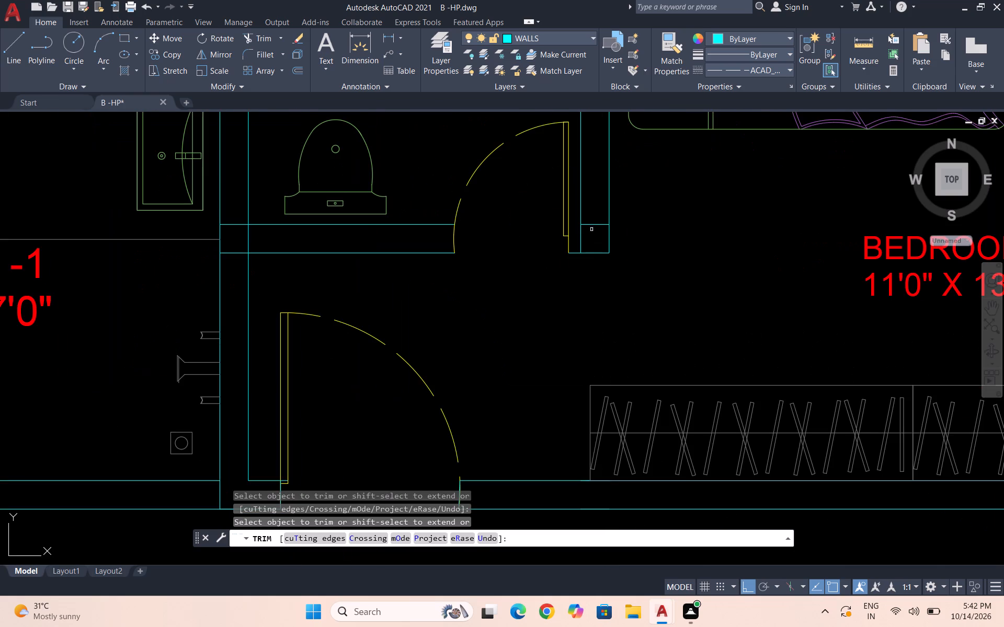
{"action": "left_click", "coordinate": [594, 225]}
Trim the crossing lines where the bottom wall of Toilet-2 meets the Toilet-1 partition.
{"action": "scroll", "coordinate": [543, 276], "scroll_direction": "down", "scroll_amount": 2}
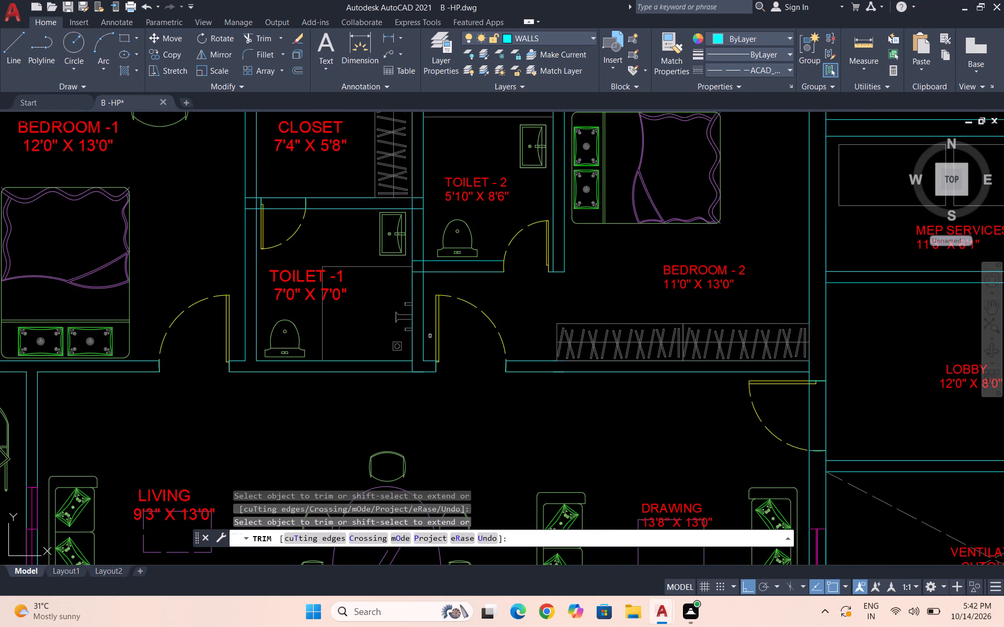
{"action": "scroll", "coordinate": [424, 266], "scroll_direction": "up", "scroll_amount": 3}
{"action": "left_click", "coordinate": [408, 242]}
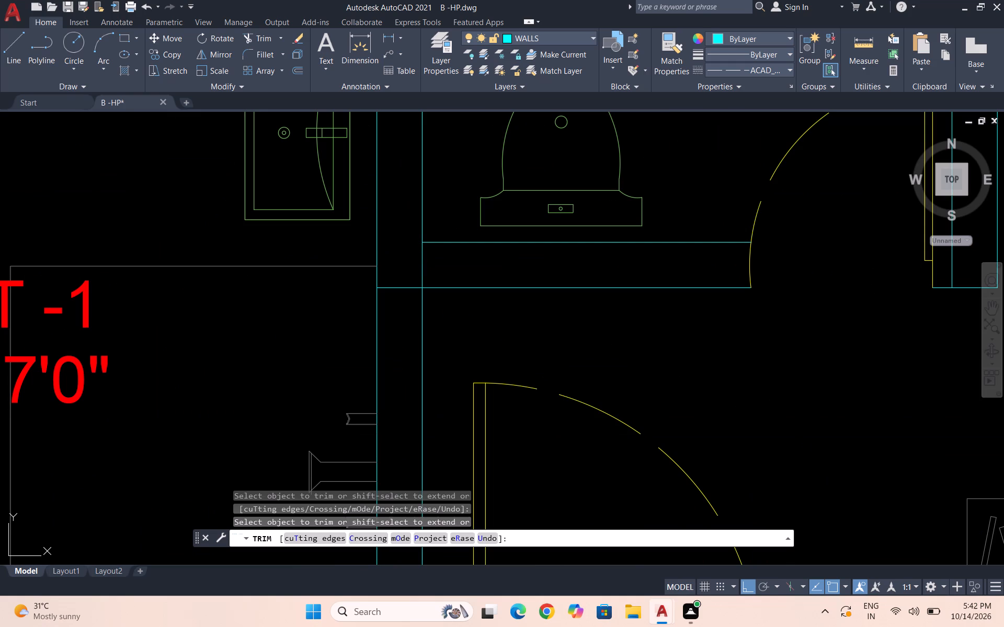
{"action": "left_click", "coordinate": [397, 286]}
{"action": "left_click", "coordinate": [423, 270]}
Trim the crossing lines where the Closet/Toilet-1 wall meets the Bedroom-1 partition.
{"action": "scroll", "coordinate": [421, 275], "scroll_direction": "down", "scroll_amount": 3}
{"action": "scroll", "coordinate": [420, 328], "scroll_direction": "down", "scroll_amount": 1}
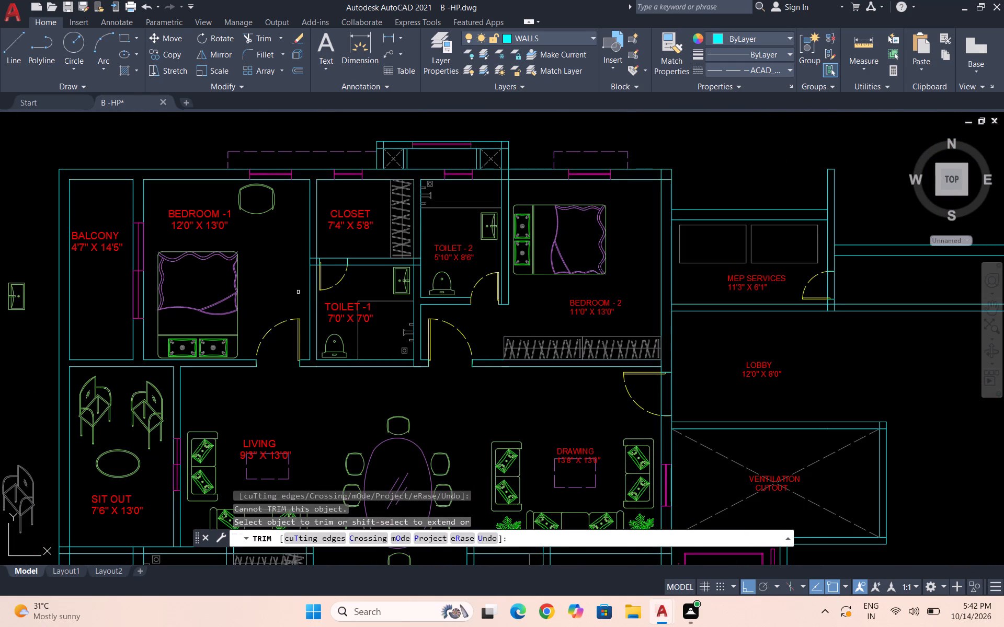
{"action": "scroll", "coordinate": [307, 263], "scroll_direction": "up", "scroll_amount": 2}
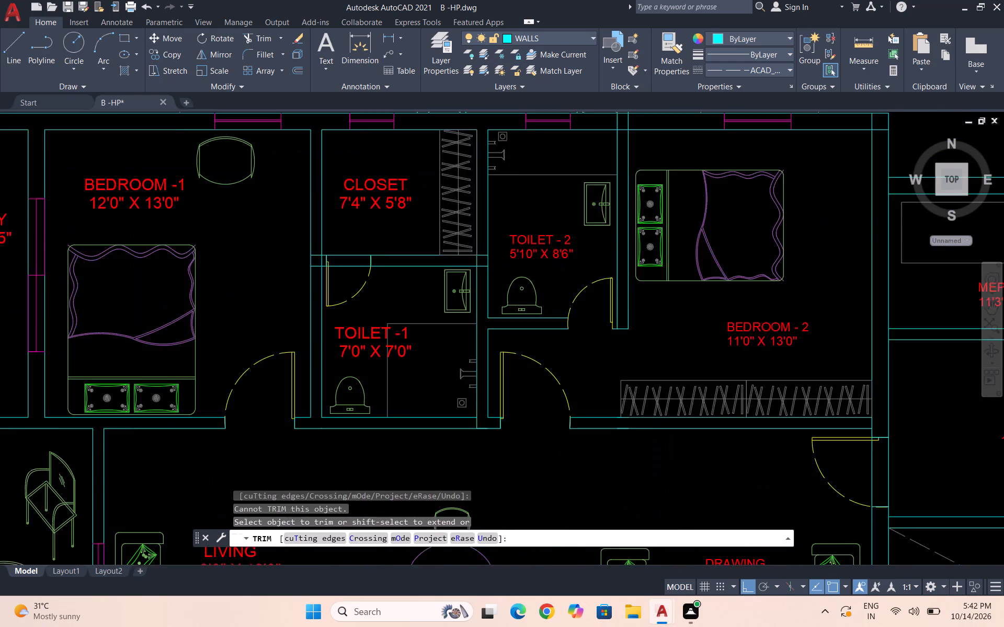
{"action": "scroll", "coordinate": [311, 263], "scroll_direction": "up", "scroll_amount": 2}
{"action": "left_click", "coordinate": [337, 275]}
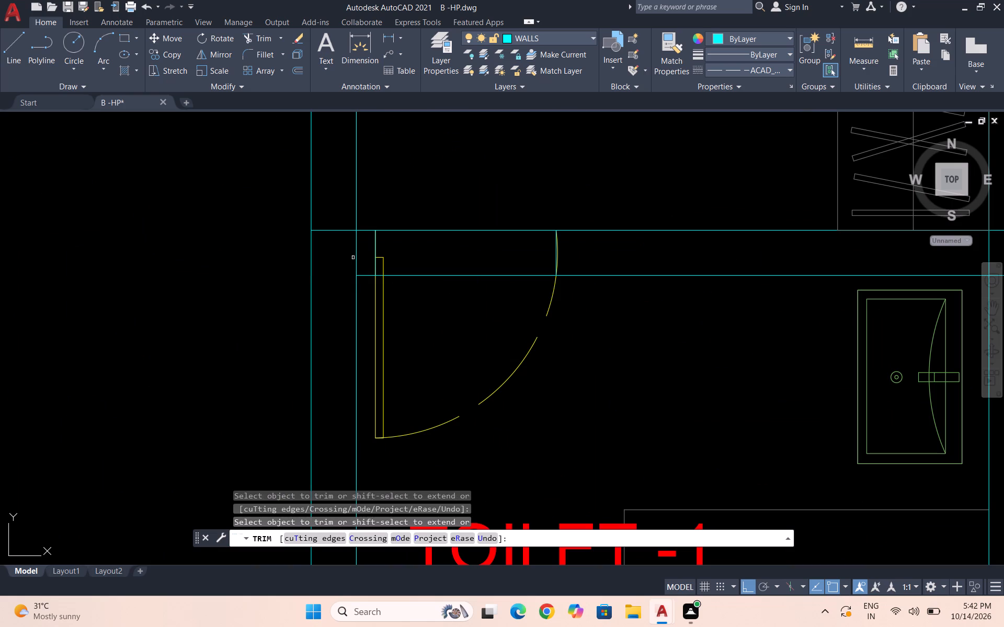
{"action": "left_click", "coordinate": [359, 256]}
{"action": "left_click", "coordinate": [340, 226]}
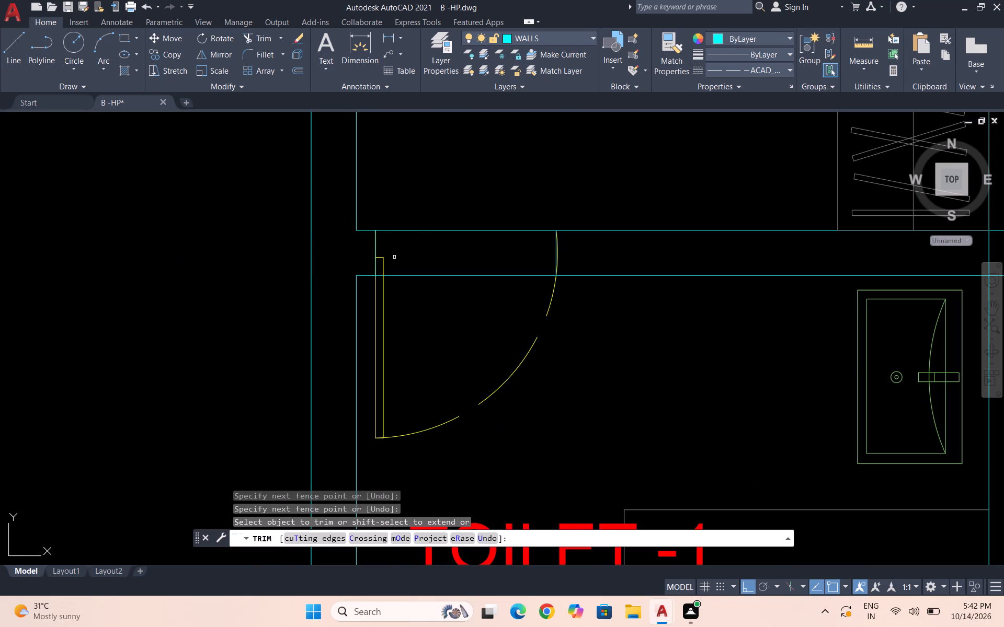
Trim both lines of the Closet/Toilet-1 wall across the Toilet-1 door opening.
{"action": "left_click_drag", "start_coordinate": [424, 240], "coordinate": [410, 315]}
{"action": "left_click_drag", "start_coordinate": [433, 210], "coordinate": [433, 291]}
Trim the crossing lines where the Closet/Toilet-1 wall meets the Toilet-2 partition.
{"action": "scroll", "coordinate": [423, 263], "scroll_direction": "down", "scroll_amount": 3}
{"action": "scroll", "coordinate": [563, 253], "scroll_direction": "up", "scroll_amount": 3}
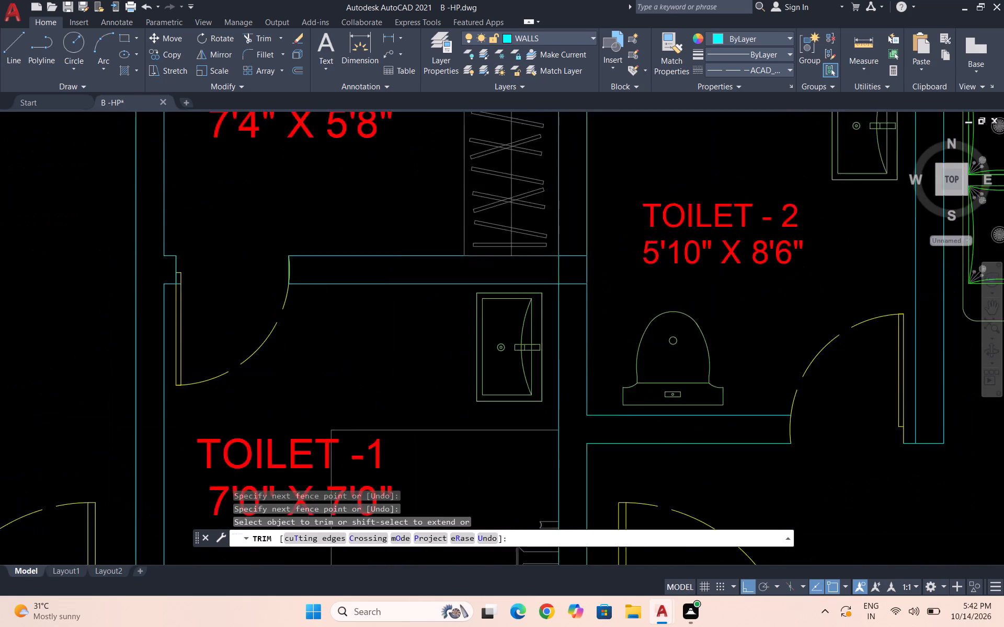
{"action": "left_click_drag", "start_coordinate": [577, 246], "coordinate": [577, 316]}
{"action": "left_click", "coordinate": [558, 282]}
Trim the leftover vertical line inside the Living wall at Toilet-1's bottom corner beside the Bedroom-2 entry.
{"action": "scroll", "coordinate": [517, 272], "scroll_direction": "down", "scroll_amount": 3}
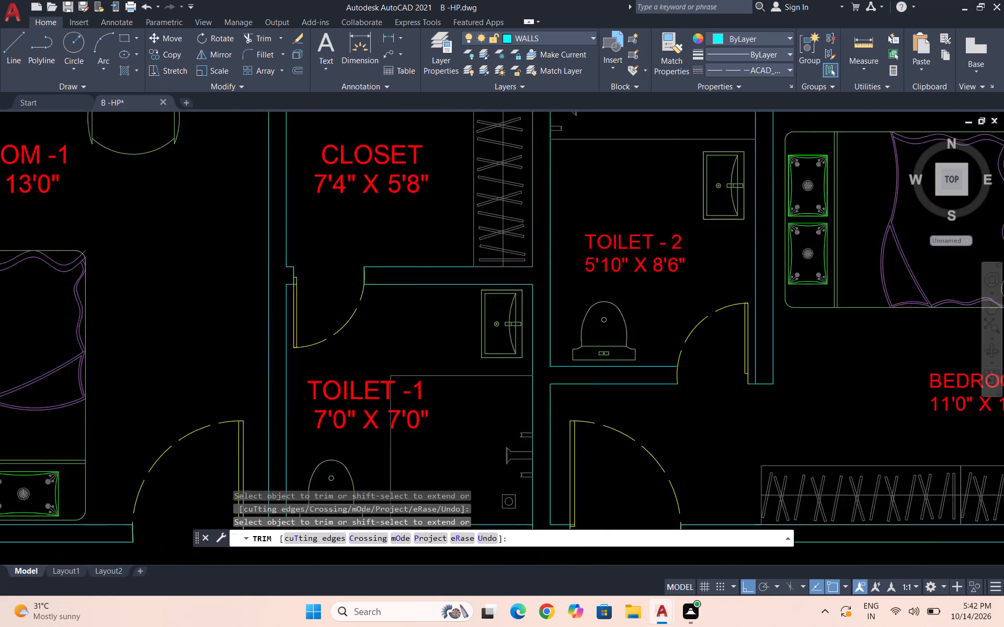
{"action": "scroll", "coordinate": [515, 457], "scroll_direction": "up", "scroll_amount": 2}
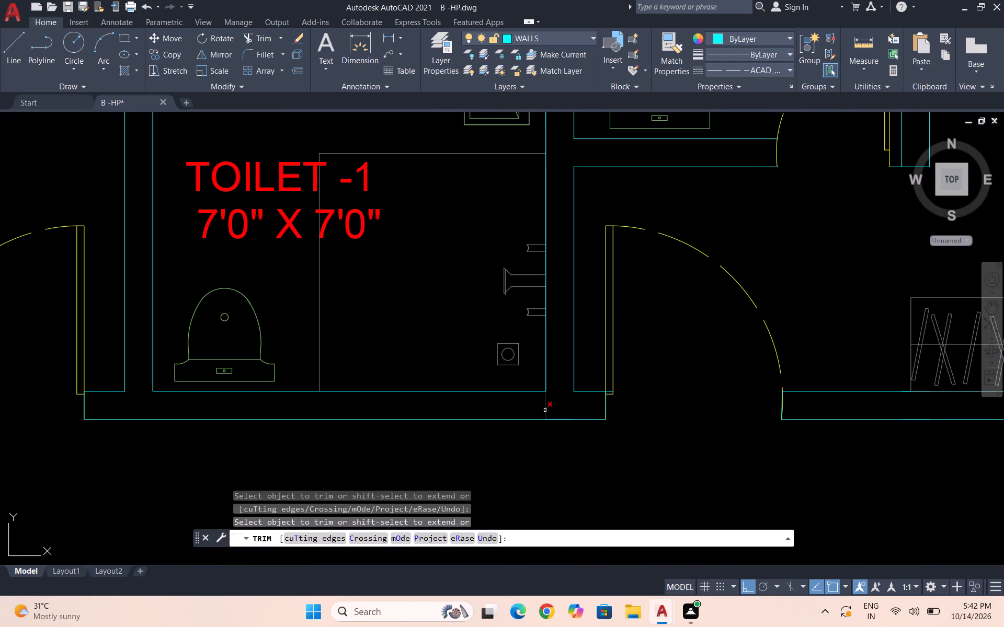
{"action": "left_click", "coordinate": [545, 410]}
Trim the overlapping wall lines at both outer corners of the shaft projection above Closet and Toilet-2.
{"action": "scroll", "coordinate": [522, 413], "scroll_direction": "down", "scroll_amount": 2}
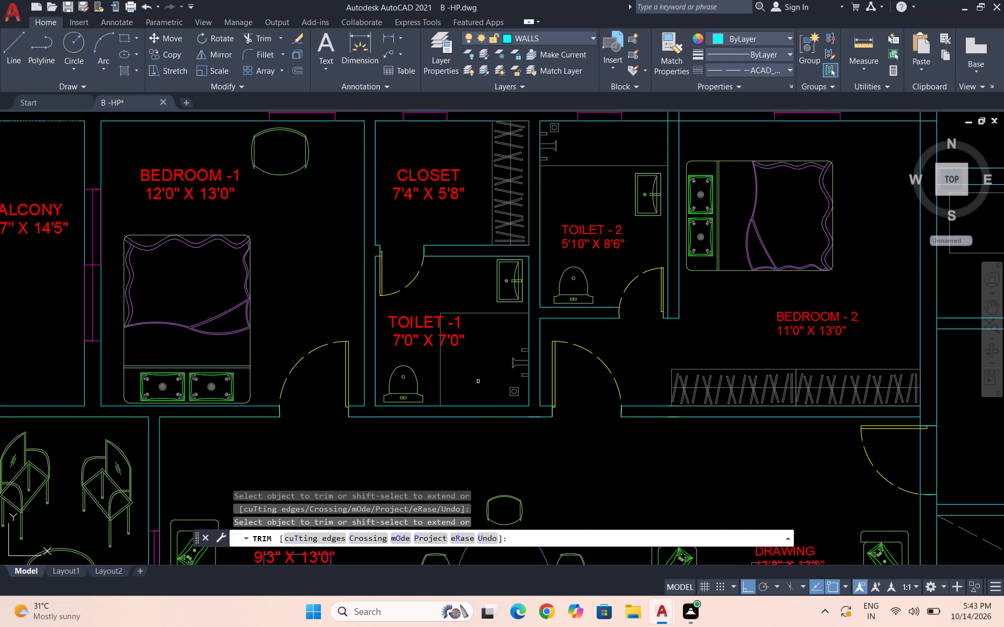
{"action": "scroll", "coordinate": [449, 377], "scroll_direction": "down", "scroll_amount": 1}
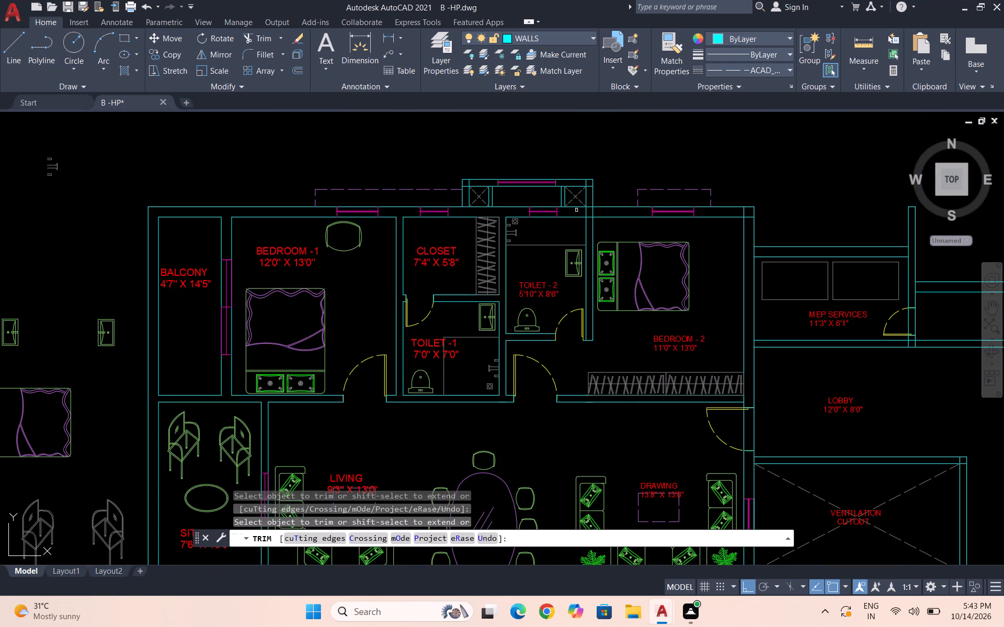
{"action": "scroll", "coordinate": [443, 192], "scroll_direction": "up", "scroll_amount": 1}
{"action": "scroll", "coordinate": [493, 166], "scroll_direction": "up", "scroll_amount": 2}
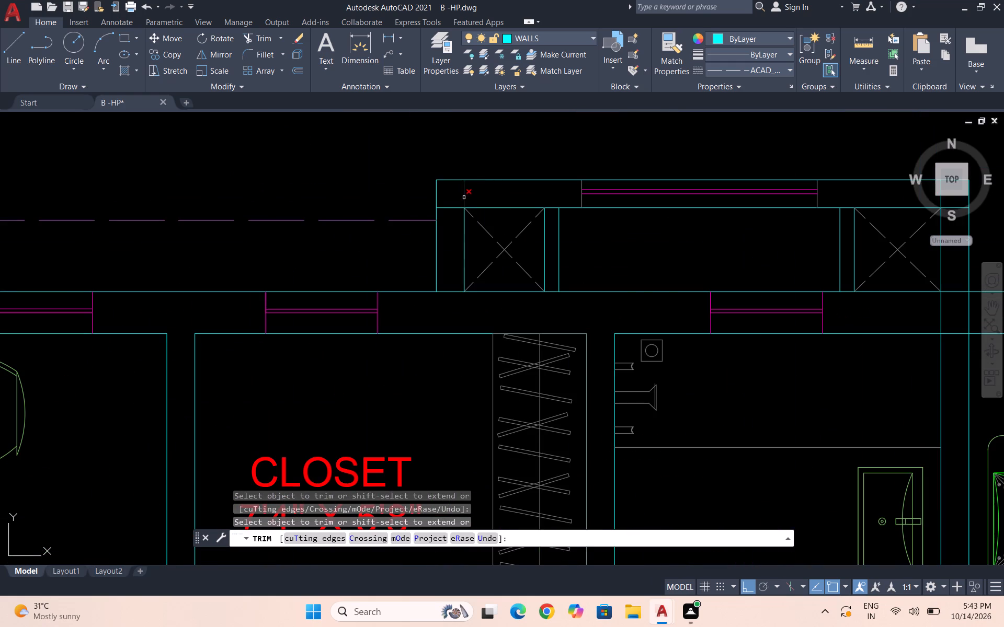
{"action": "left_click", "coordinate": [464, 197]}
{"action": "left_click", "coordinate": [459, 209]}
{"action": "scroll", "coordinate": [421, 206], "scroll_direction": "down", "scroll_amount": 1}
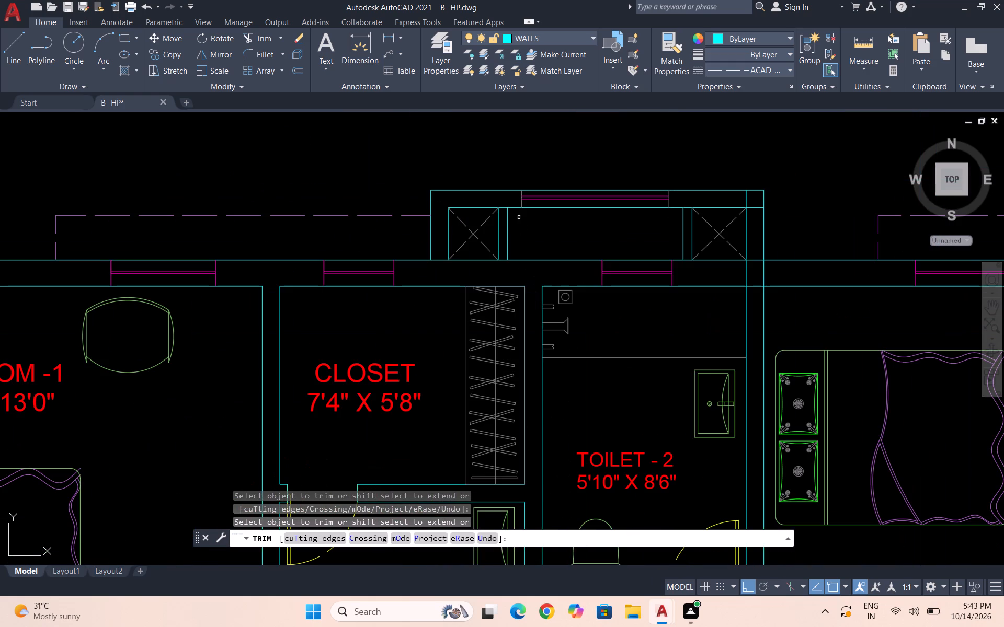
{"action": "left_click", "coordinate": [758, 208]}
{"action": "left_click", "coordinate": [745, 198]}
Trim the crossing lines where the Toilet-2/Bedroom-2 partition meets the top outer wall.
{"action": "scroll", "coordinate": [726, 176], "scroll_direction": "down", "scroll_amount": 2}
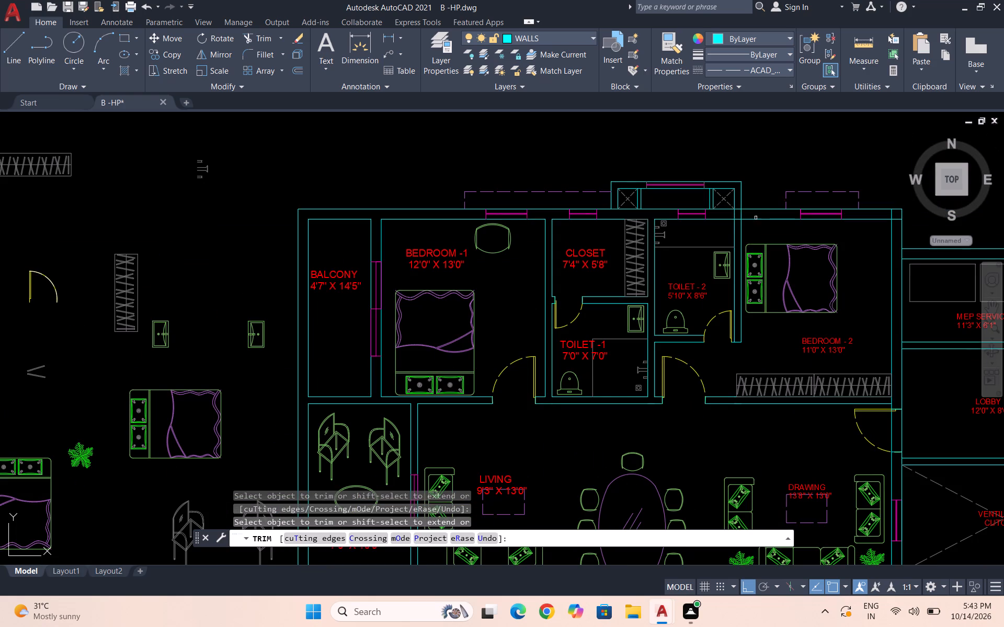
{"action": "scroll", "coordinate": [746, 220], "scroll_direction": "up", "scroll_amount": 3}
{"action": "left_click", "coordinate": [722, 195]}
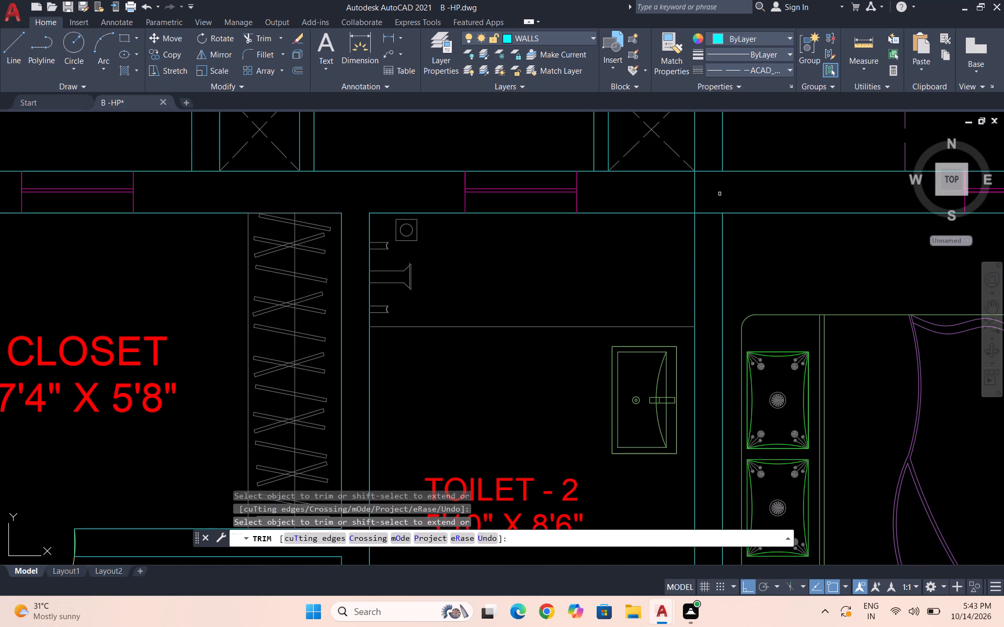
{"action": "left_click", "coordinate": [693, 189]}
{"action": "left_click", "coordinate": [711, 215]}
Trim the overlapping wall lines at the top outer corner of Bedroom-2 on the MEP Services side.
{"action": "scroll", "coordinate": [598, 207], "scroll_direction": "down", "scroll_amount": 2}
{"action": "scroll", "coordinate": [707, 254], "scroll_direction": "down", "scroll_amount": 1}
{"action": "scroll", "coordinate": [819, 231], "scroll_direction": "up", "scroll_amount": 2}
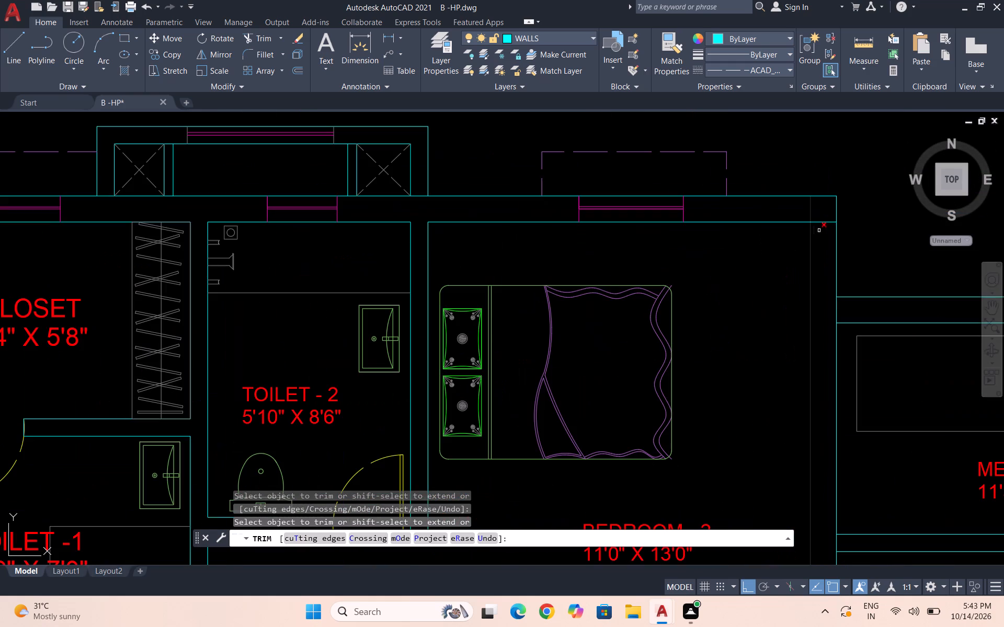
{"action": "left_click", "coordinate": [811, 205]}
{"action": "left_click", "coordinate": [825, 223]}
{"action": "scroll", "coordinate": [734, 173], "scroll_direction": "down", "scroll_amount": 2}
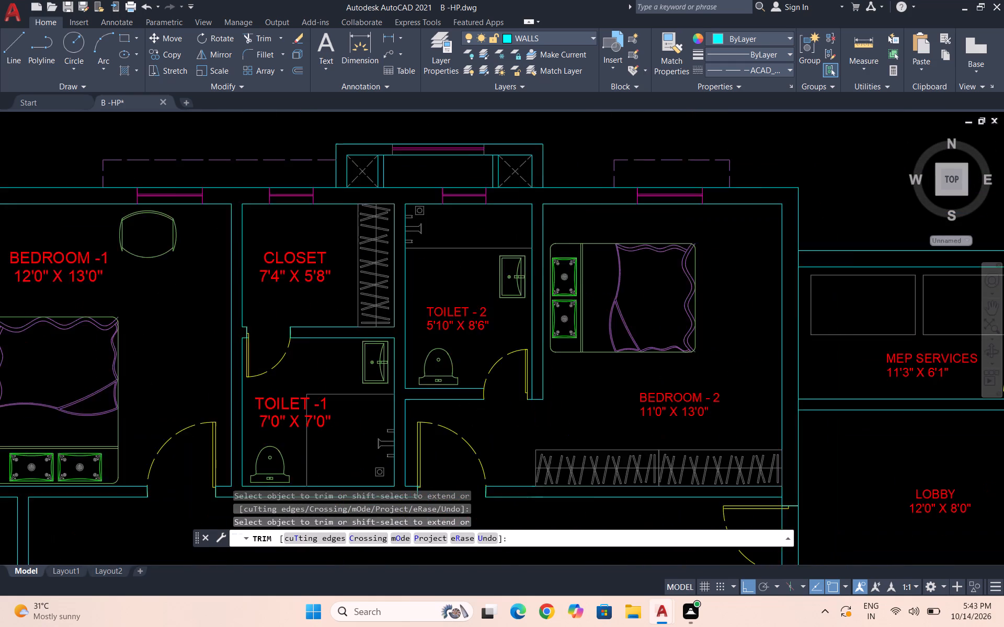
Trim the vertical line crossing the end of the wall behind Bedroom-2's wardrobe, where it meets the lobby-side wall.
{"action": "scroll", "coordinate": [720, 159], "scroll_direction": "down", "scroll_amount": 1}
{"action": "scroll", "coordinate": [751, 377], "scroll_direction": "up", "scroll_amount": 3}
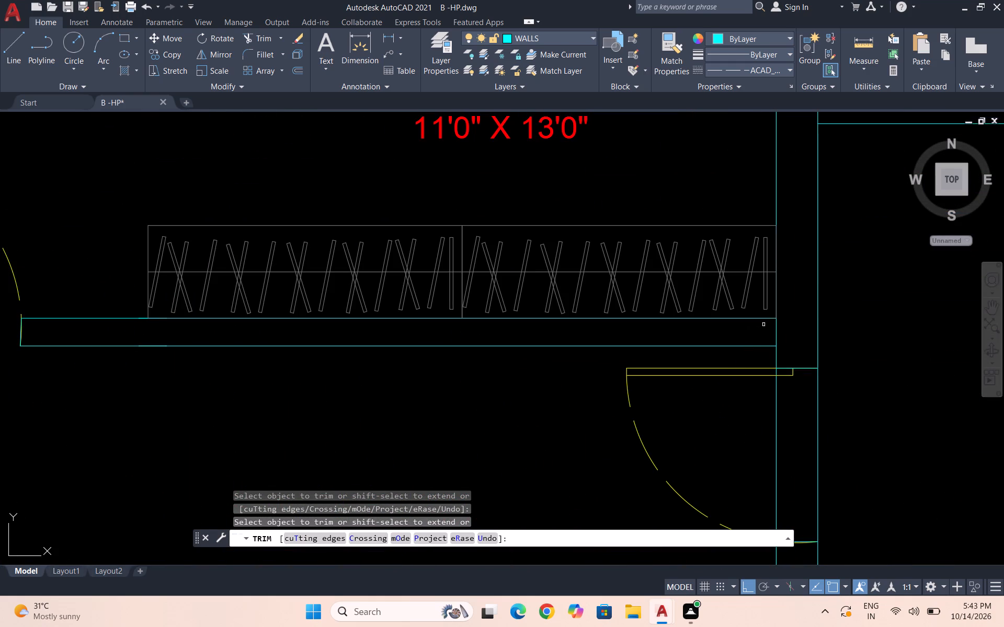
{"action": "left_click", "coordinate": [774, 328]}
Trim the crossing lines where the wall between Sit Out and Balcony meets the outer wall.
{"action": "scroll", "coordinate": [746, 307], "scroll_direction": "down", "scroll_amount": 5}
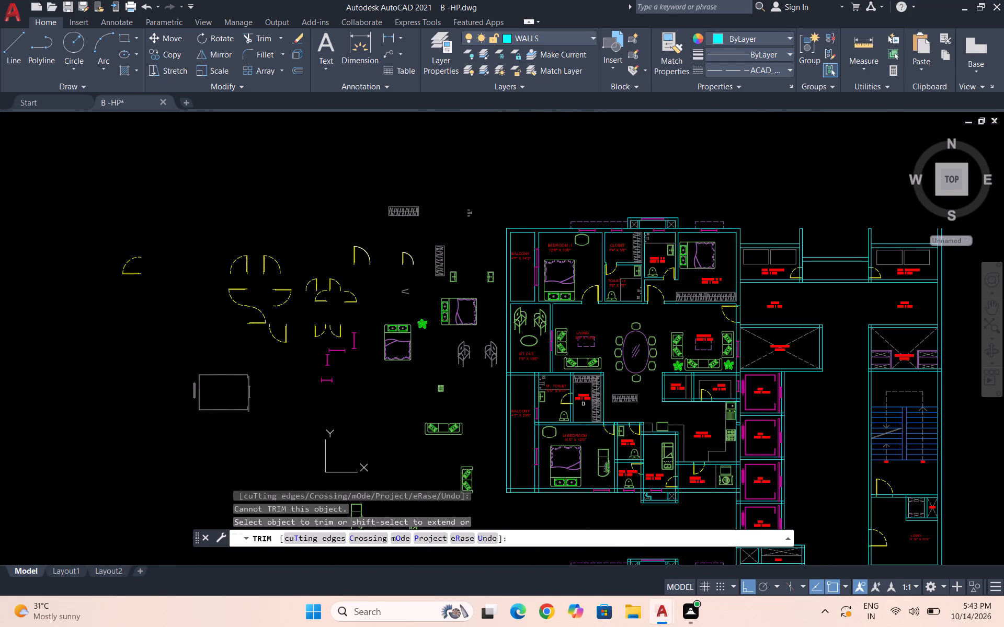
{"action": "scroll", "coordinate": [517, 372], "scroll_direction": "up", "scroll_amount": 4}
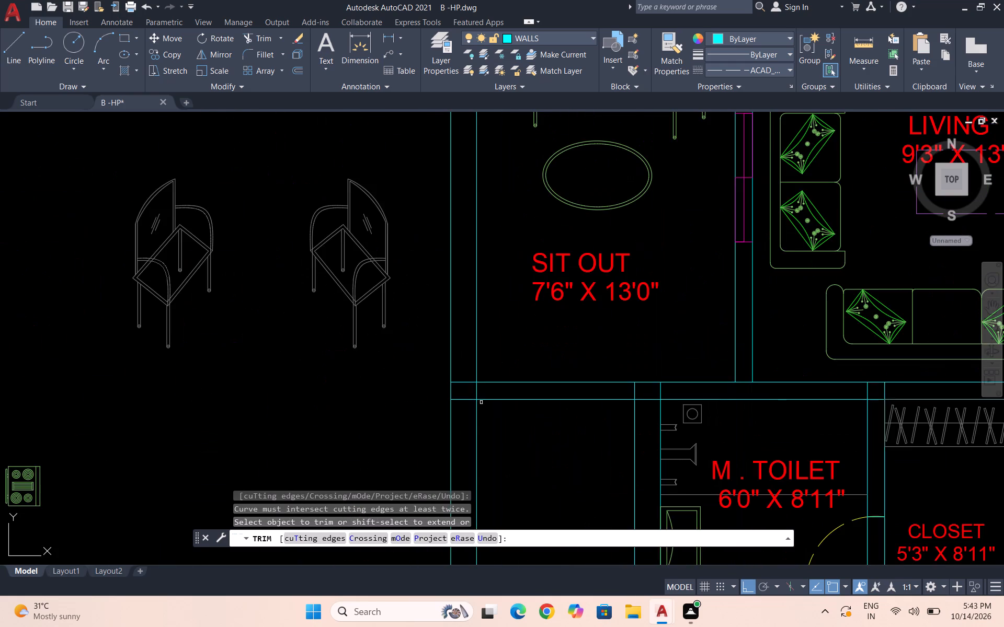
{"action": "scroll", "coordinate": [477, 404], "scroll_direction": "up", "scroll_amount": 2}
{"action": "left_click", "coordinate": [460, 394]}
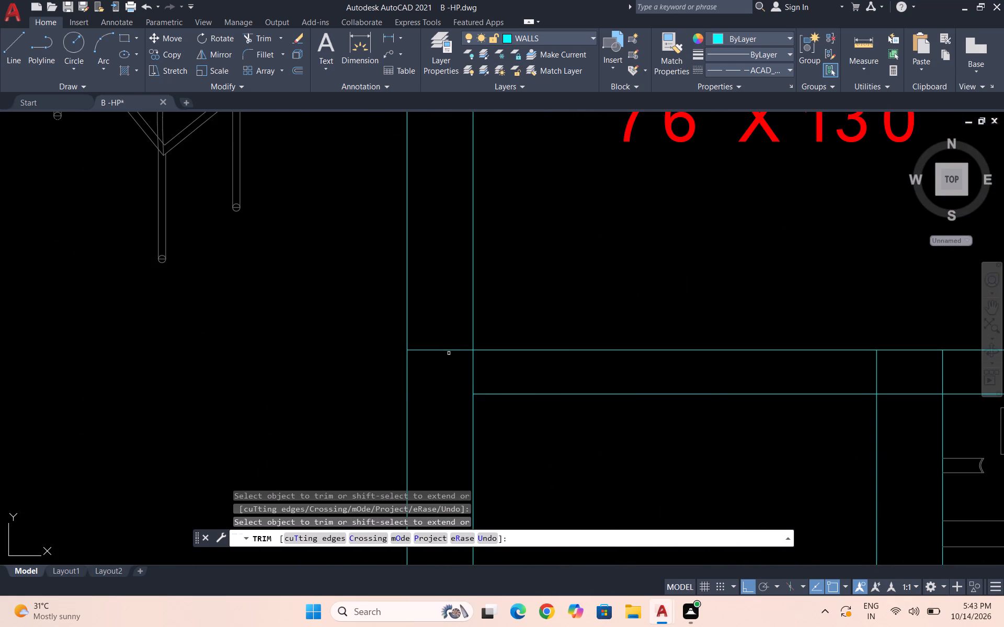
{"action": "left_click", "coordinate": [448, 349]}
{"action": "left_click", "coordinate": [473, 366]}
Trim the overlapping lines where the Balcony/M. Toilet wall and the Sit Out/Living wall meet Sit Out's bottom wall.
{"action": "scroll", "coordinate": [447, 359], "scroll_direction": "down", "scroll_amount": 2}
{"action": "scroll", "coordinate": [632, 363], "scroll_direction": "up", "scroll_amount": 2}
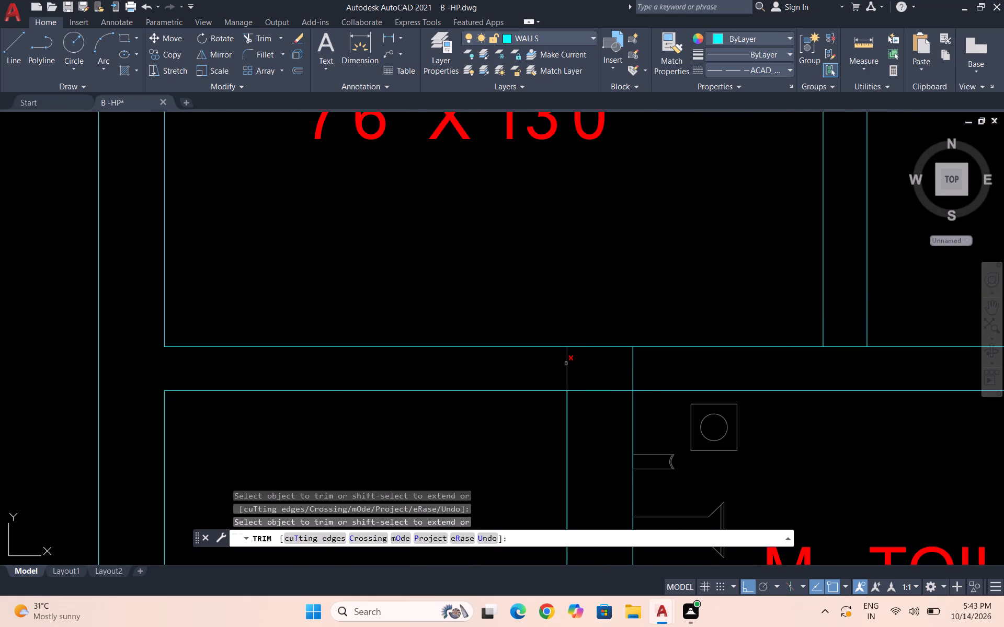
{"action": "left_click", "coordinate": [566, 364]}
{"action": "left_click", "coordinate": [630, 364]}
{"action": "left_click", "coordinate": [634, 366]}
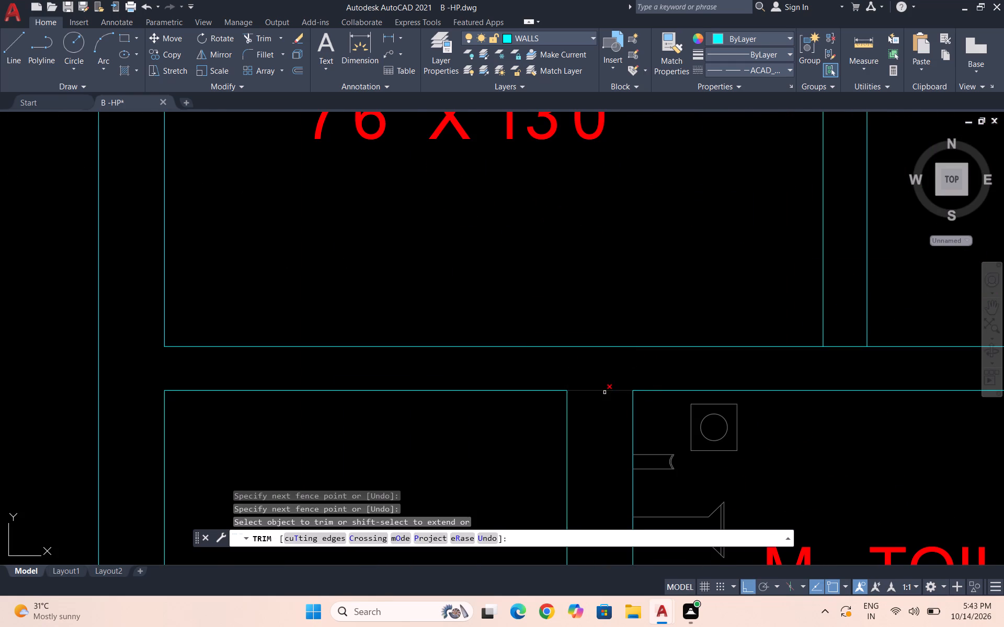
{"action": "left_click", "coordinate": [604, 392]}
{"action": "scroll", "coordinate": [553, 362], "scroll_direction": "down", "scroll_amount": 4}
{"action": "scroll", "coordinate": [611, 359], "scroll_direction": "up", "scroll_amount": 3}
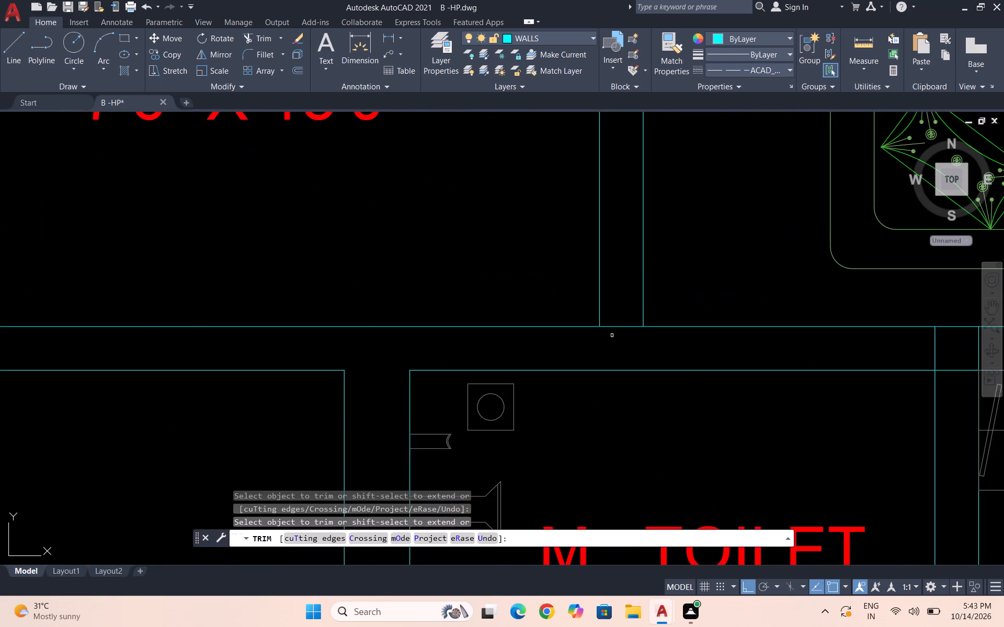
{"action": "left_click", "coordinate": [618, 328]}
Trim the crossing lines where the M. Toilet/Closet partition meets the Living room's bottom wall.
{"action": "scroll", "coordinate": [608, 299], "scroll_direction": "down", "scroll_amount": 3}
{"action": "scroll", "coordinate": [680, 313], "scroll_direction": "up", "scroll_amount": 2}
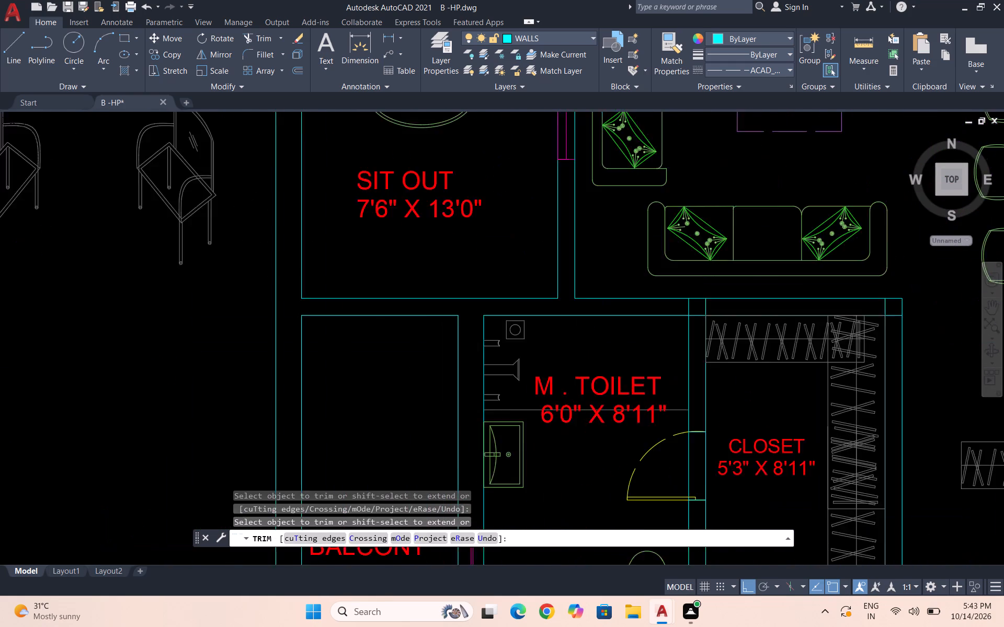
{"action": "scroll", "coordinate": [708, 296], "scroll_direction": "up", "scroll_amount": 2}
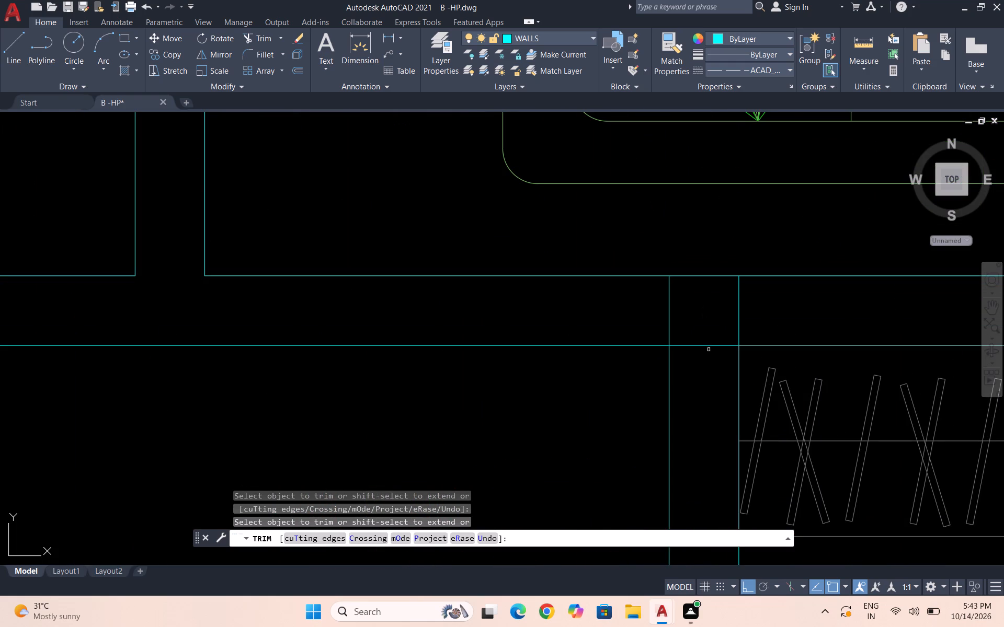
{"action": "left_click", "coordinate": [706, 344]}
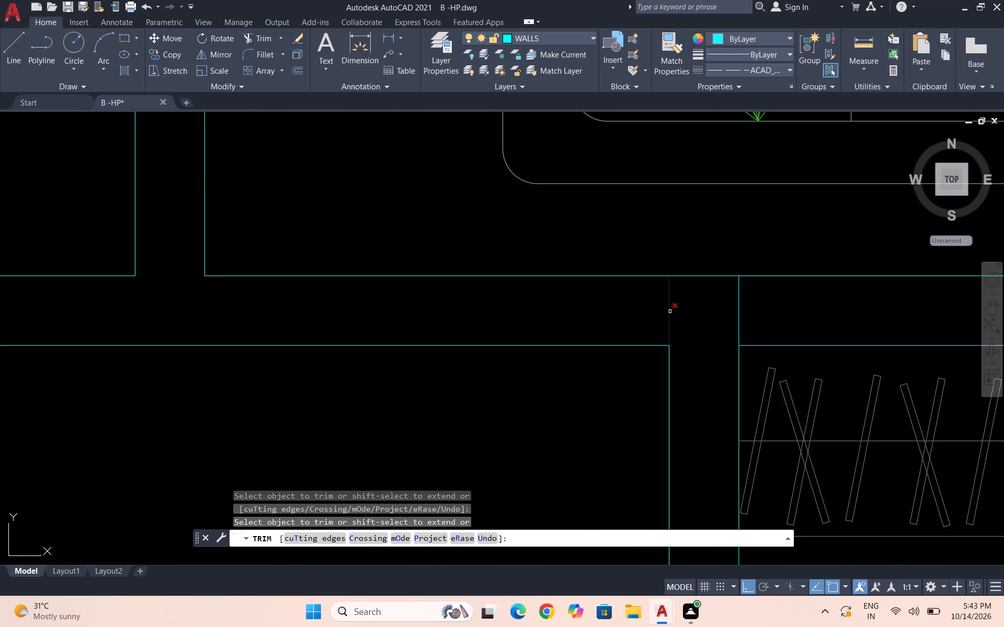
{"action": "left_click", "coordinate": [670, 311]}
{"action": "left_click", "coordinate": [741, 307]}
{"action": "left_click", "coordinate": [720, 305]}
Trim the overlapping wall lines at the Closet's top outer corner below the Living room.
{"action": "scroll", "coordinate": [652, 300], "scroll_direction": "down", "scroll_amount": 4}
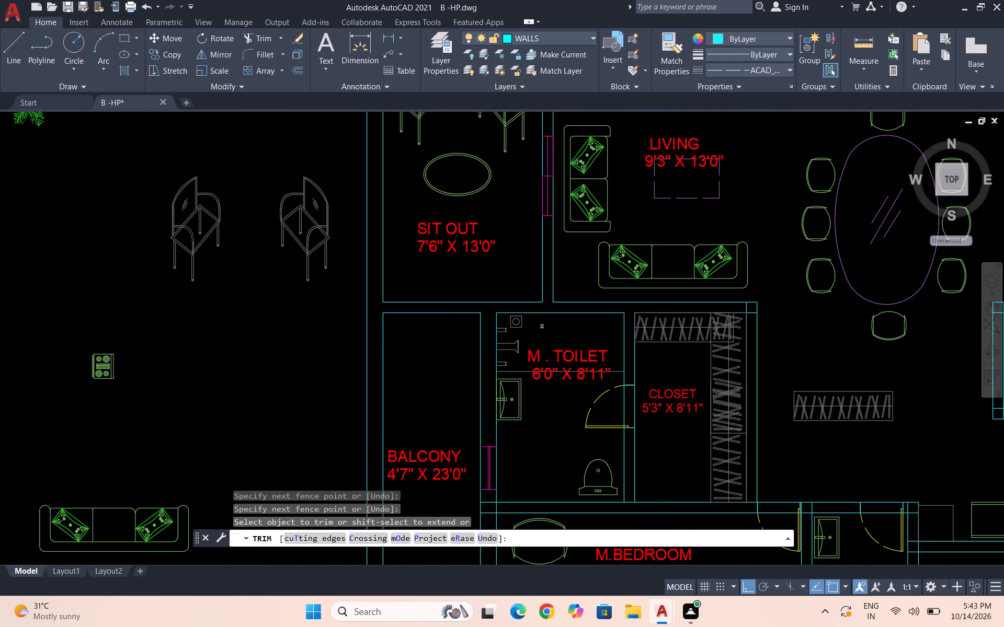
{"action": "scroll", "coordinate": [753, 310], "scroll_direction": "up", "scroll_amount": 3}
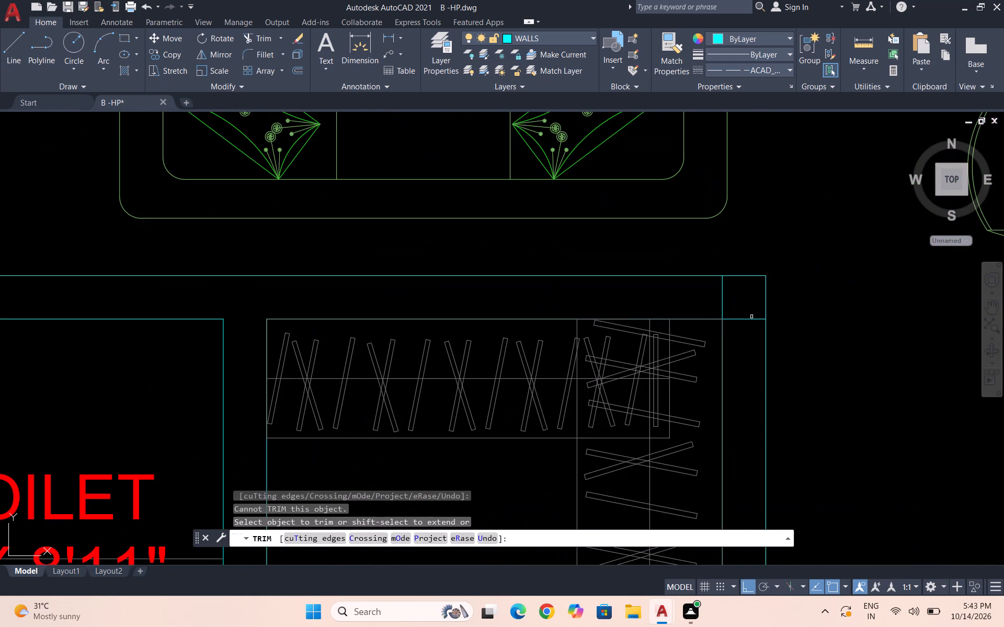
{"action": "left_click", "coordinate": [751, 317]}
{"action": "left_click", "coordinate": [724, 293]}
Trim the crossing lines where the M. Toilet/M. Bedroom partition meets the Balcony wall.
{"action": "scroll", "coordinate": [730, 277], "scroll_direction": "down", "scroll_amount": 3}
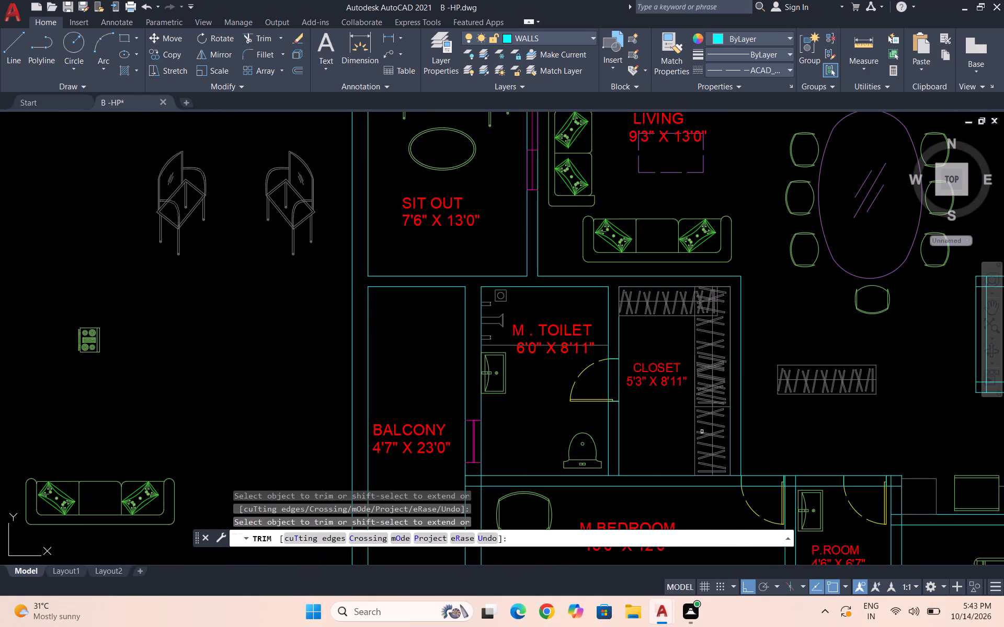
{"action": "scroll", "coordinate": [631, 392], "scroll_direction": "down", "scroll_amount": 2}
{"action": "scroll", "coordinate": [581, 409], "scroll_direction": "up", "scroll_amount": 3}
{"action": "scroll", "coordinate": [605, 444], "scroll_direction": "up", "scroll_amount": 2}
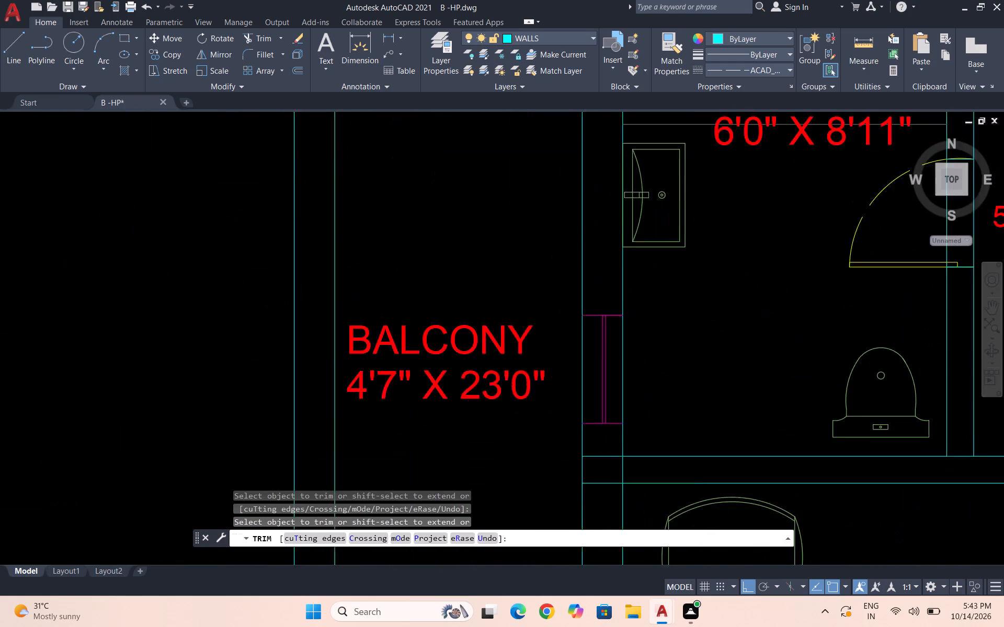
{"action": "left_click", "coordinate": [611, 463]}
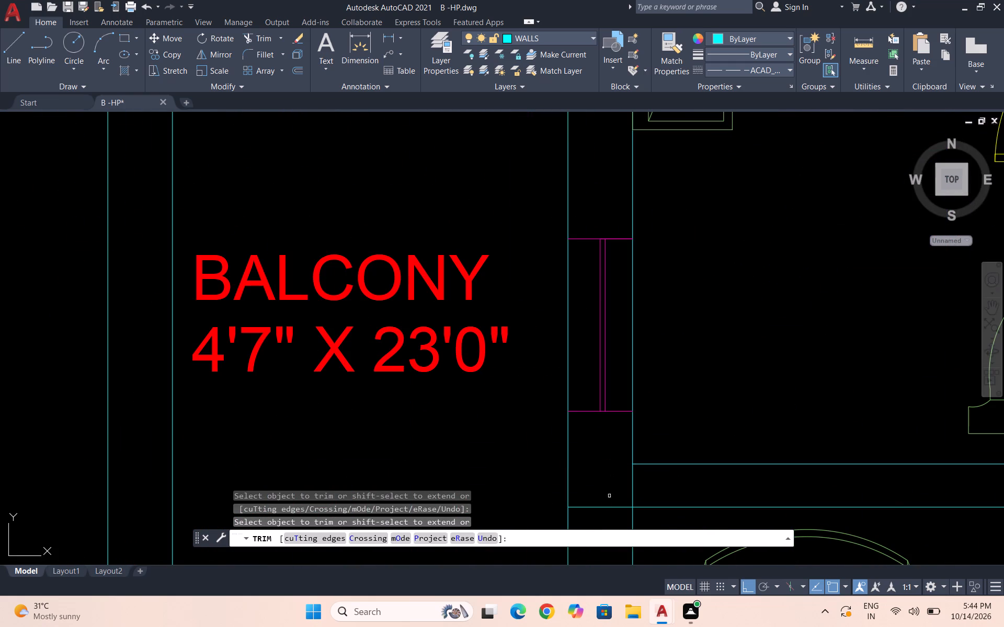
{"action": "left_click", "coordinate": [606, 506]}
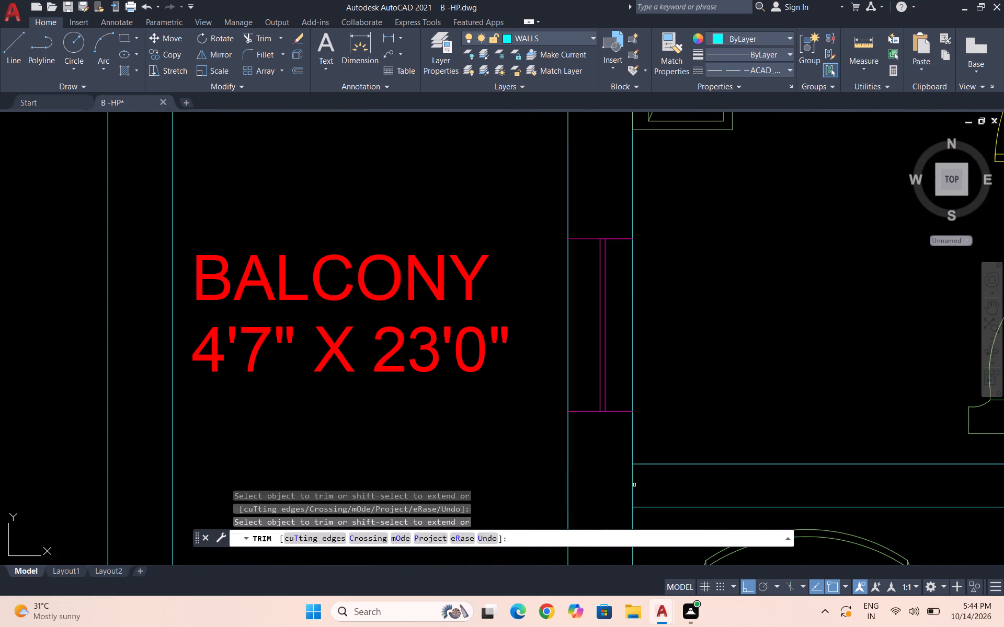
{"action": "left_click", "coordinate": [634, 485]}
Trim the lines where the M. Toilet/Closet partition and the Closet's outer wall meet M. Bedroom's top wall.
{"action": "scroll", "coordinate": [579, 456], "scroll_direction": "down", "scroll_amount": 3}
{"action": "scroll", "coordinate": [883, 468], "scroll_direction": "down", "scroll_amount": 1}
{"action": "scroll", "coordinate": [864, 461], "scroll_direction": "up", "scroll_amount": 3}
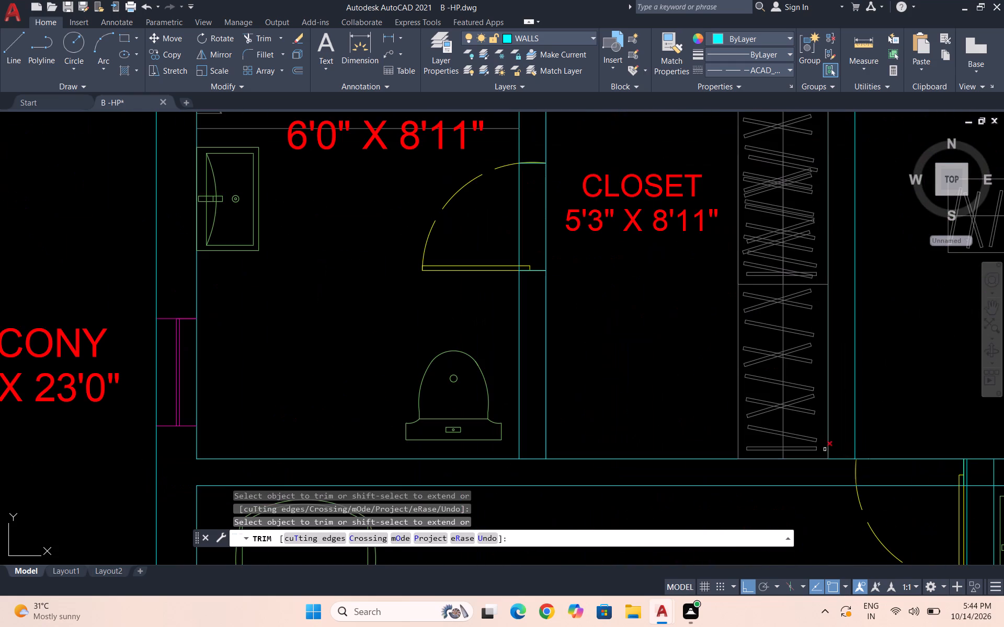
{"action": "left_click", "coordinate": [538, 456]}
{"action": "left_click", "coordinate": [534, 463]}
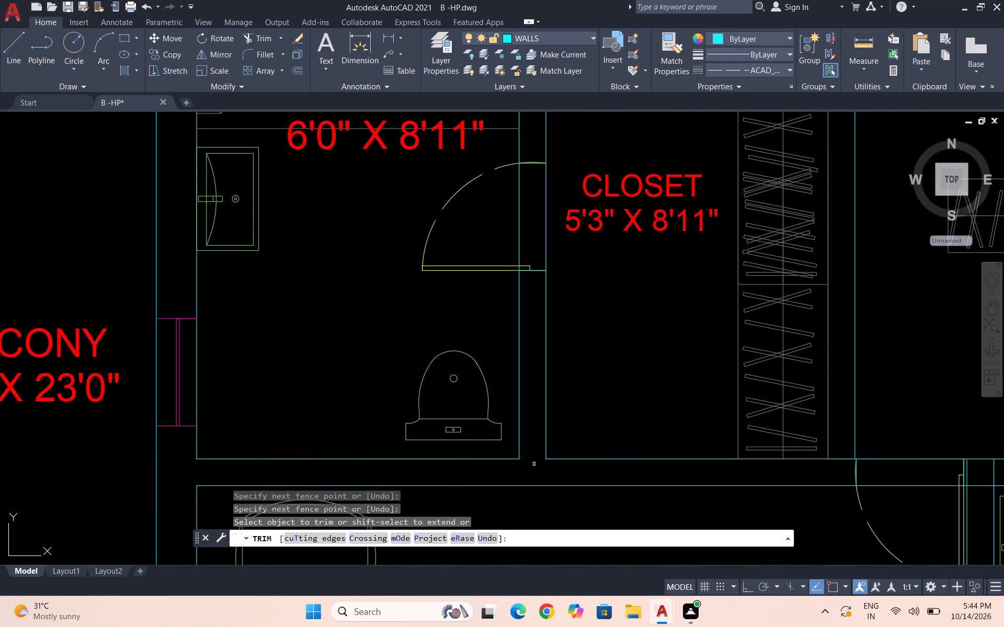
{"action": "left_click", "coordinate": [843, 458]}
Trim the two vertical lines of the M. Bedroom/P. Room partition that run through the top wall.
{"action": "scroll", "coordinate": [784, 408], "scroll_direction": "down", "scroll_amount": 3}
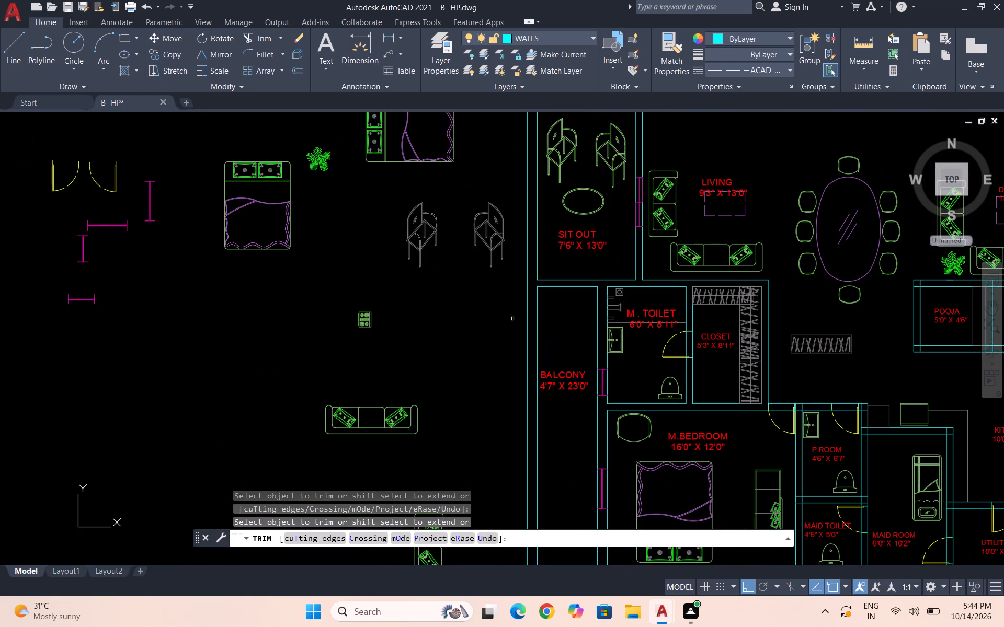
{"action": "scroll", "coordinate": [841, 410], "scroll_direction": "up", "scroll_amount": 3}
{"action": "scroll", "coordinate": [701, 400], "scroll_direction": "up", "scroll_amount": 2}
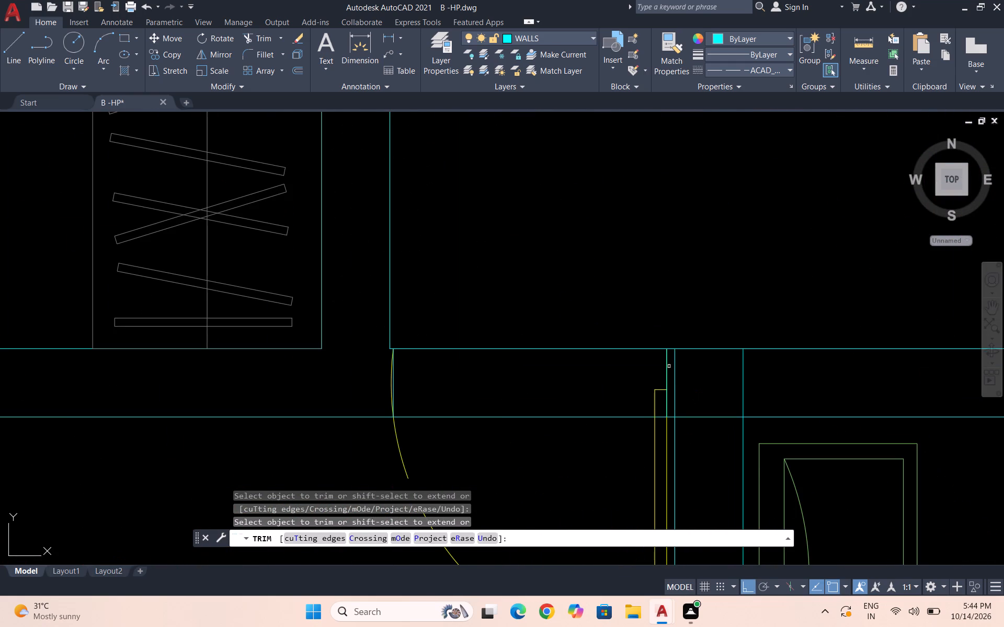
{"action": "left_click", "coordinate": [674, 362]}
{"action": "left_click", "coordinate": [742, 368]}
Trim both wall lines and their leftover stubs out of the M. Bedroom door opening.
{"action": "left_click_drag", "start_coordinate": [561, 437], "coordinate": [560, 268]}
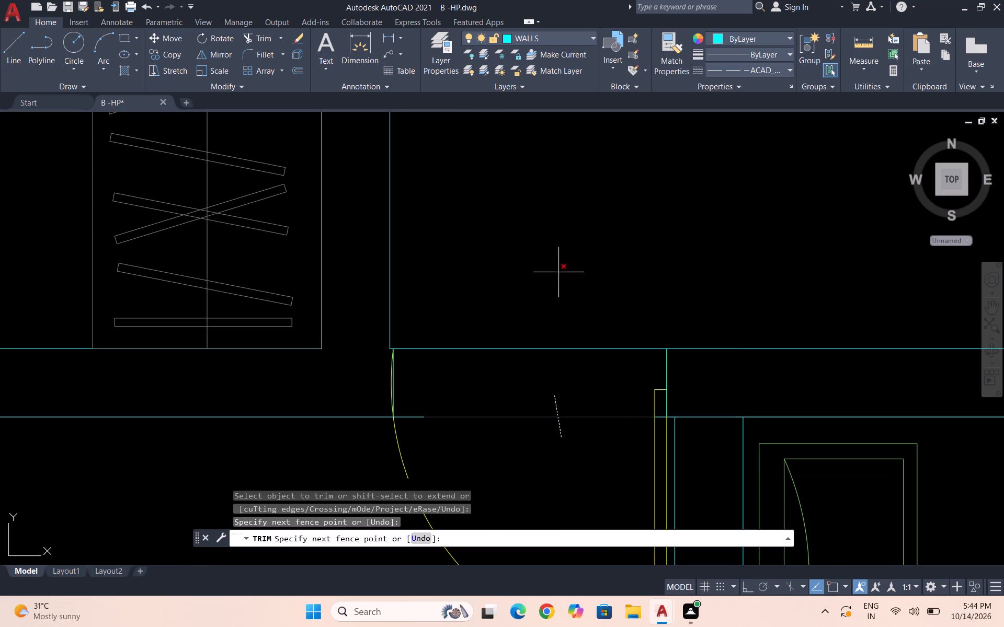
{"action": "left_click_drag", "start_coordinate": [560, 268], "coordinate": [562, 263]}
{"action": "left_click", "coordinate": [414, 349]}
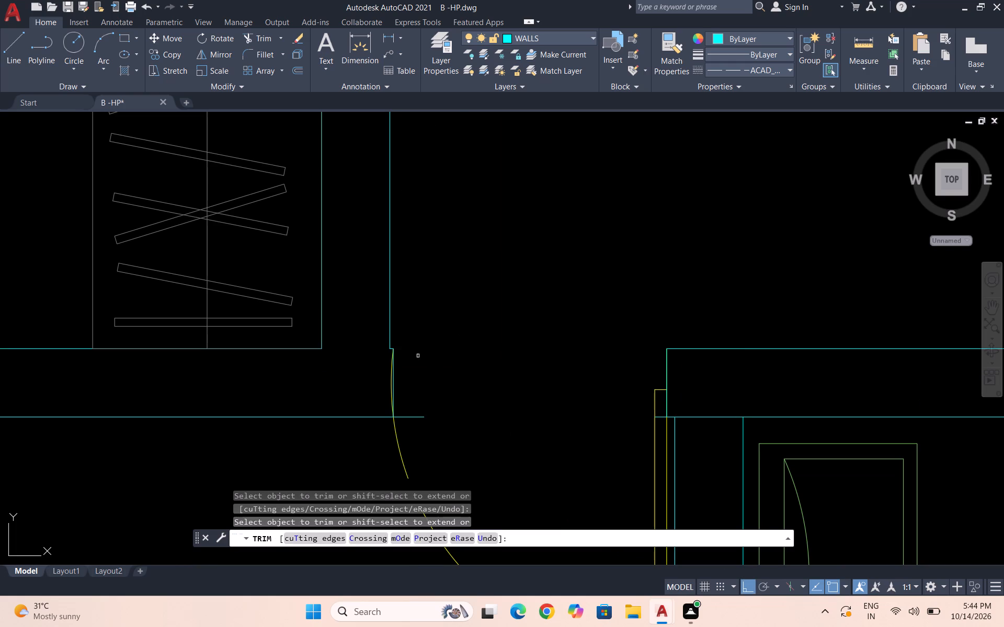
{"action": "left_click", "coordinate": [417, 416]}
Trim the lower wall line crossing the top of the M. Bedroom/P. Room partition.
{"action": "scroll", "coordinate": [519, 333], "scroll_direction": "down", "scroll_amount": 3}
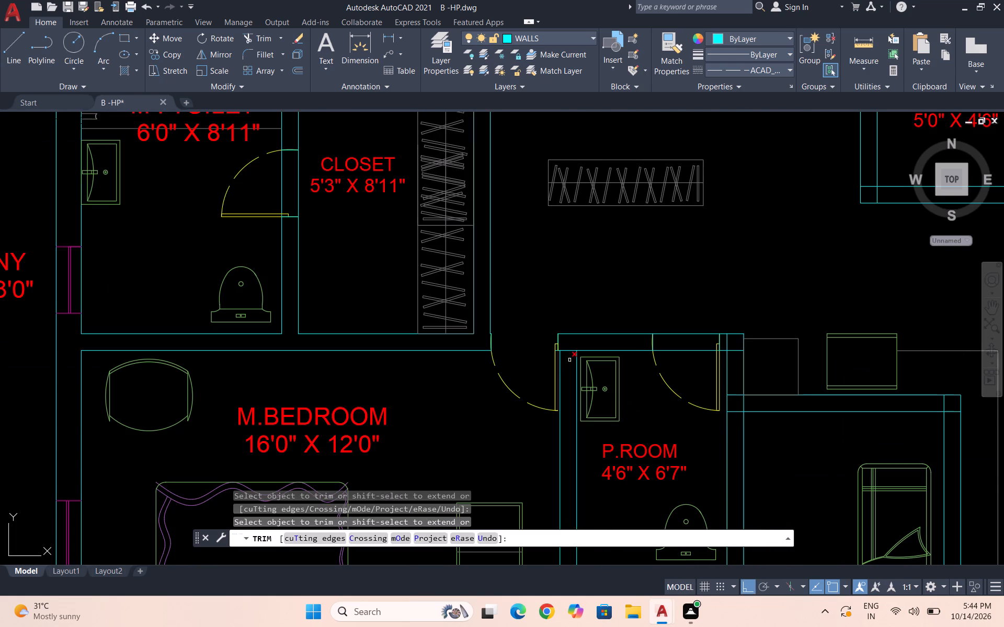
{"action": "left_click", "coordinate": [565, 348]}
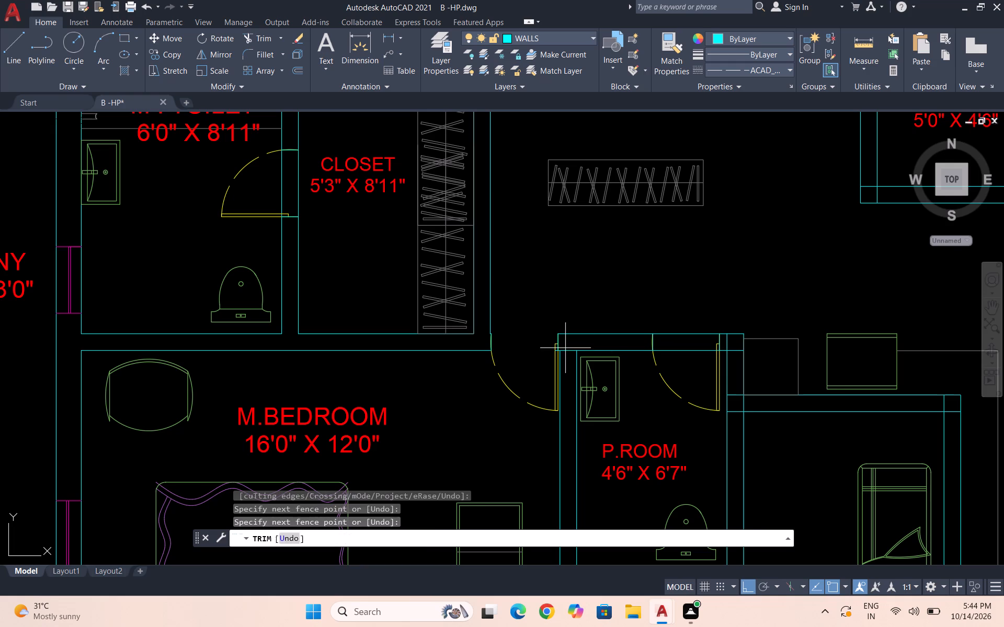
{"action": "scroll", "coordinate": [600, 349], "scroll_direction": "up", "scroll_amount": 4}
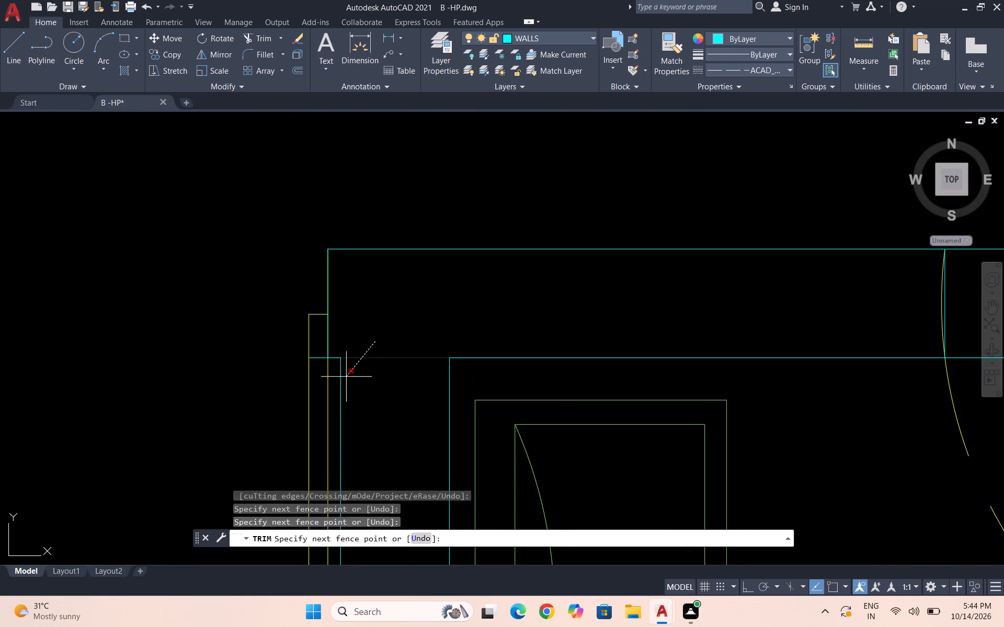
{"action": "left_click", "coordinate": [377, 380]}
Trim the two wall lines out of the P. Room door opening.
{"action": "scroll", "coordinate": [383, 371], "scroll_direction": "down", "scroll_amount": 3}
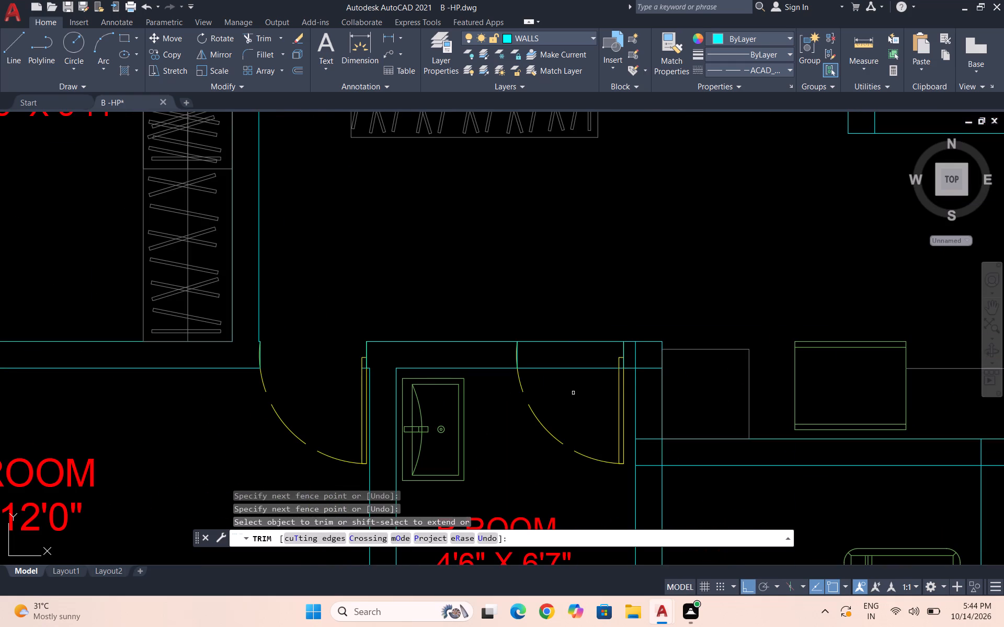
{"action": "left_click", "coordinate": [572, 393]}
{"action": "left_click", "coordinate": [561, 315]}
Trim the overlapping wall lines at P. Room's top outer corner beside its door.
{"action": "scroll", "coordinate": [651, 380], "scroll_direction": "up", "scroll_amount": 3}
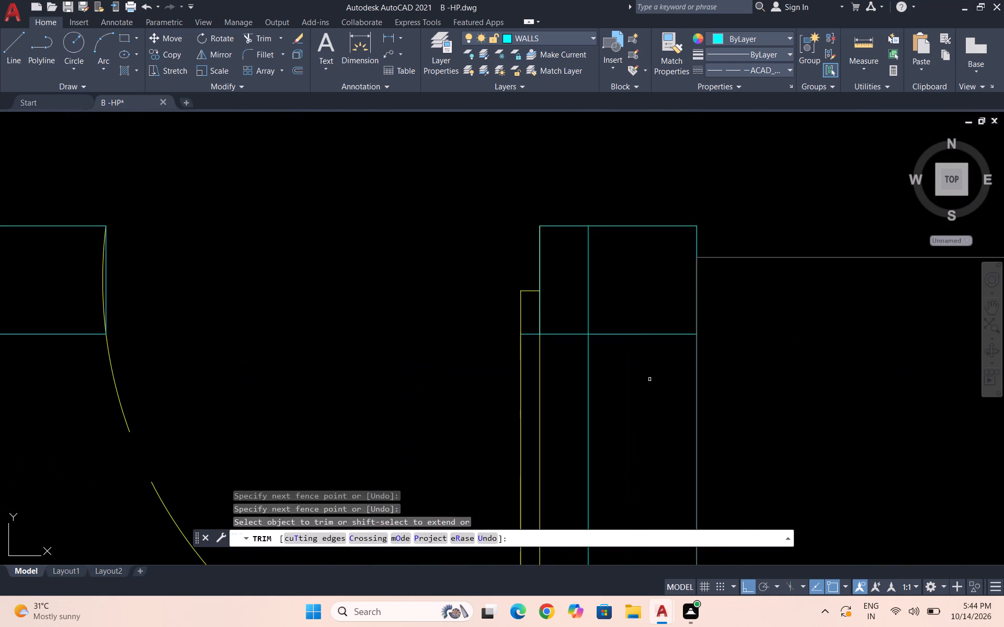
{"action": "left_click", "coordinate": [643, 335]}
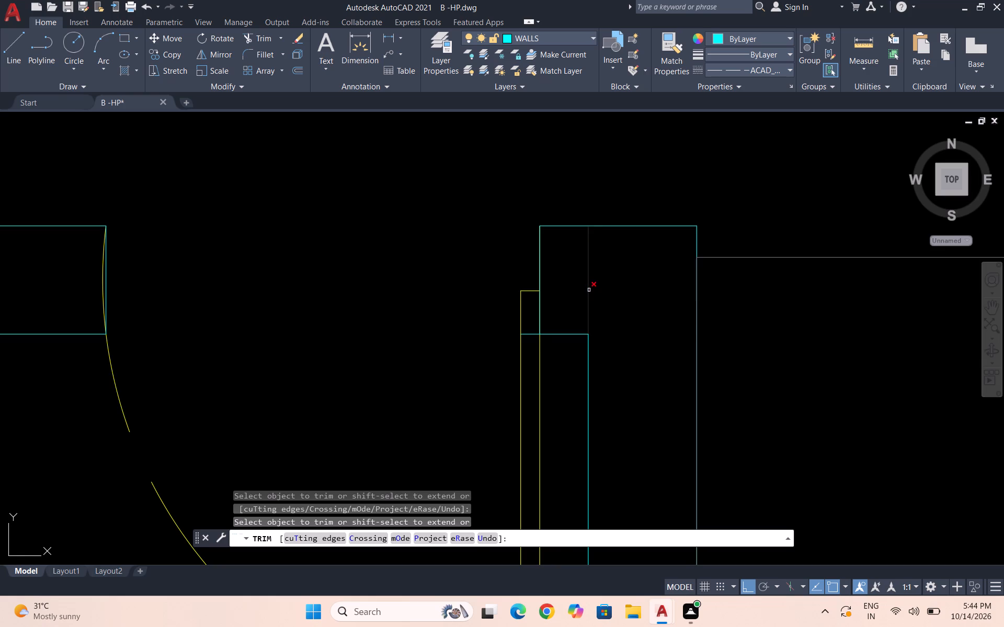
{"action": "left_click", "coordinate": [588, 289]}
Trim the overlapping wall lines at the Balcony's bottom outer corner.
{"action": "scroll", "coordinate": [588, 288], "scroll_direction": "down", "scroll_amount": 5}
{"action": "scroll", "coordinate": [620, 328], "scroll_direction": "down", "scroll_amount": 2}
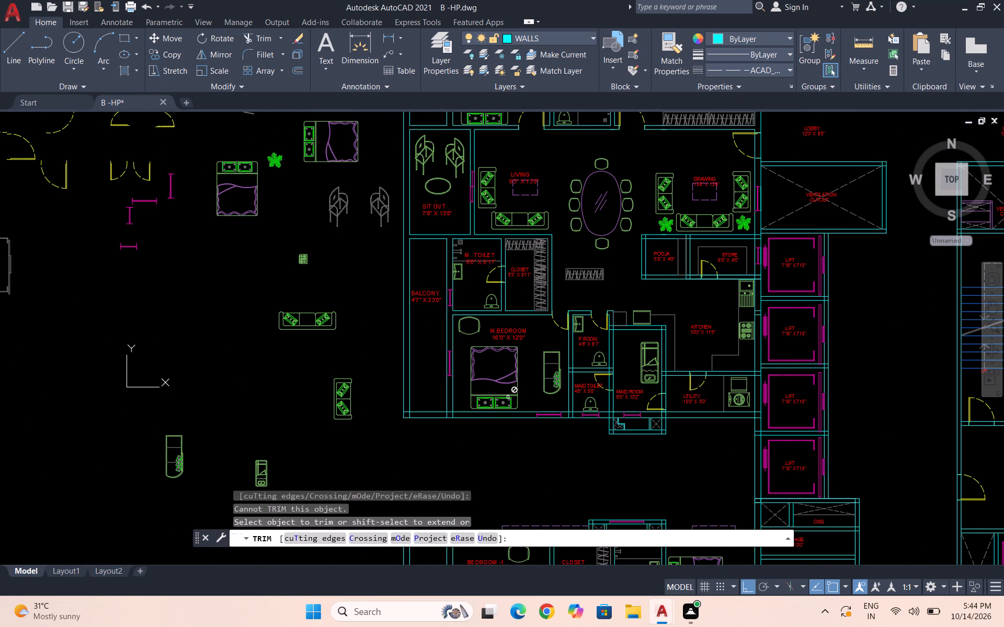
{"action": "scroll", "coordinate": [414, 410], "scroll_direction": "up", "scroll_amount": 3}
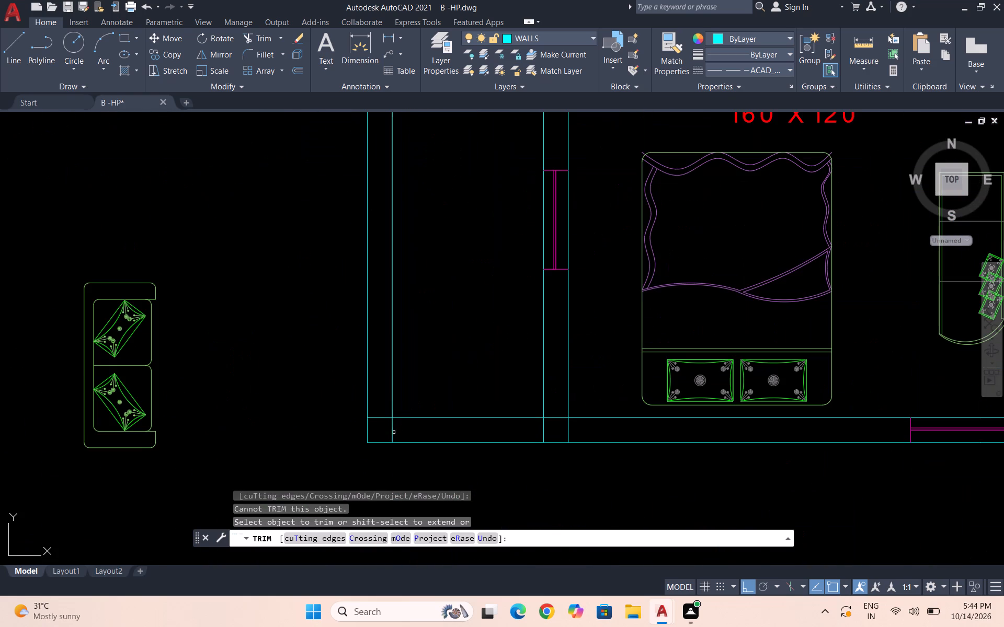
{"action": "left_click", "coordinate": [393, 433]}
{"action": "left_click", "coordinate": [376, 417]}
Trim the crossing lines where the Balcony/M. Bedroom wall meets the bottom outer wall.
{"action": "scroll", "coordinate": [561, 422], "scroll_direction": "up", "scroll_amount": 3}
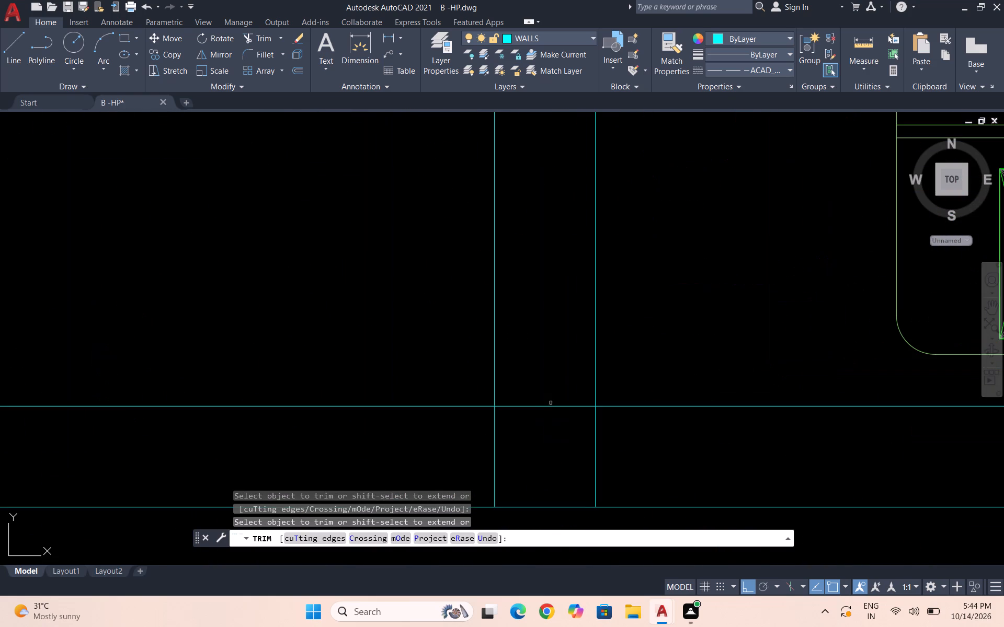
{"action": "left_click_drag", "start_coordinate": [551, 401], "coordinate": [528, 447]}
{"action": "left_click_drag", "start_coordinate": [460, 452], "coordinate": [566, 449]}
{"action": "left_click_drag", "start_coordinate": [740, 446], "coordinate": [526, 437]}
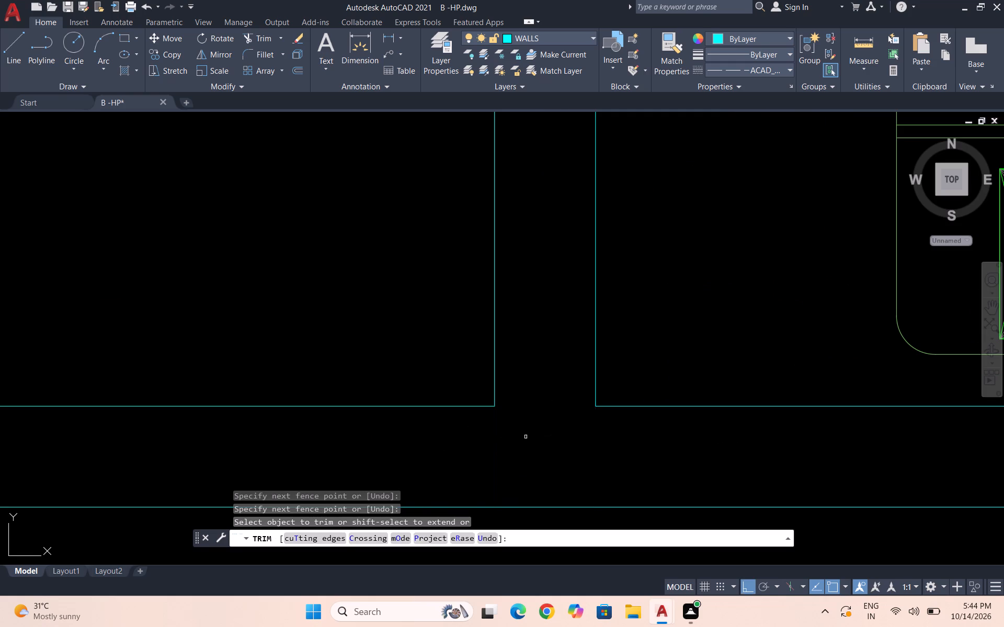
Trim the crossing lines where the M. Bedroom/Maid Toilet wall meets the bottom outer wall.
{"action": "scroll", "coordinate": [501, 436], "scroll_direction": "down", "scroll_amount": 3}
{"action": "scroll", "coordinate": [704, 452], "scroll_direction": "down", "scroll_amount": 1}
{"action": "scroll", "coordinate": [912, 440], "scroll_direction": "up", "scroll_amount": 1}
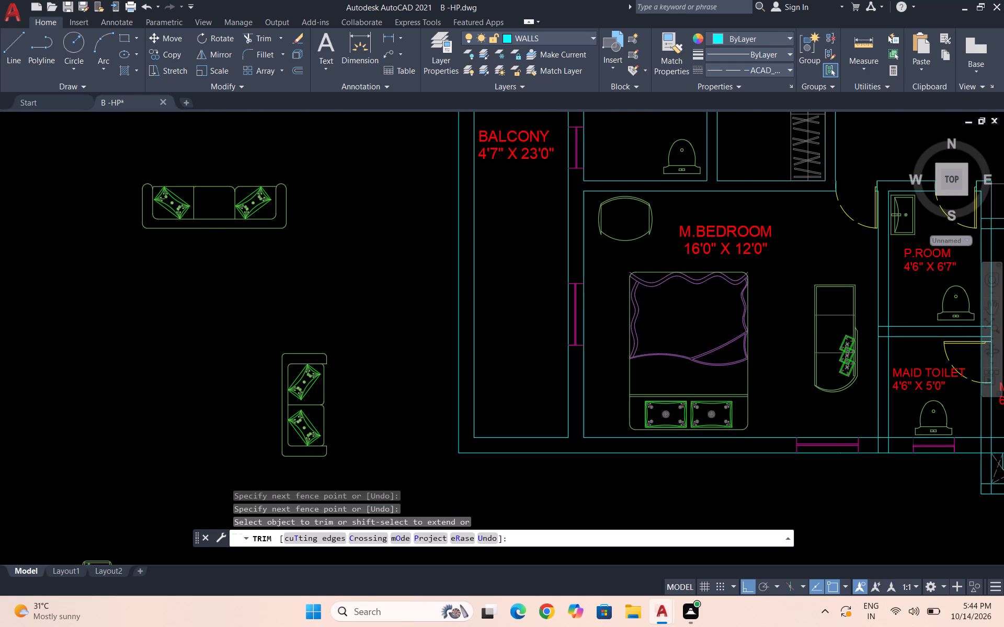
{"action": "scroll", "coordinate": [912, 440], "scroll_direction": "up", "scroll_amount": 1}
{"action": "scroll", "coordinate": [857, 450], "scroll_direction": "up", "scroll_amount": 3}
{"action": "left_click_drag", "start_coordinate": [813, 400], "coordinate": [757, 462]}
{"action": "left_click_drag", "start_coordinate": [715, 485], "coordinate": [857, 486]}
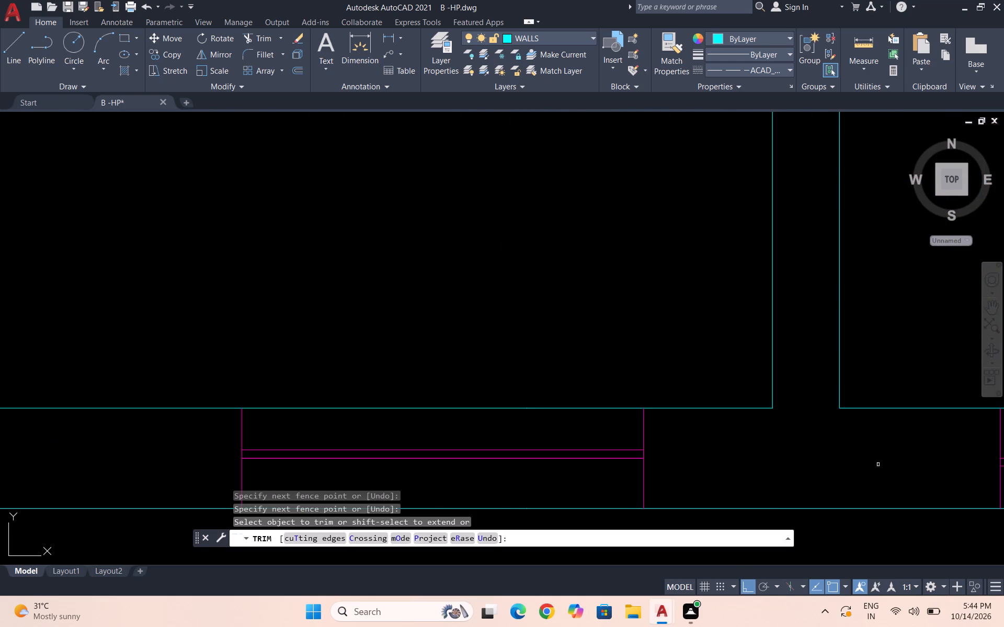
Trim the crossing lines where the P. Room/Maid Toilet wall meets the M. Bedroom wall.
{"action": "scroll", "coordinate": [848, 459], "scroll_direction": "down", "scroll_amount": 3}
{"action": "scroll", "coordinate": [809, 423], "scroll_direction": "down", "scroll_amount": 2}
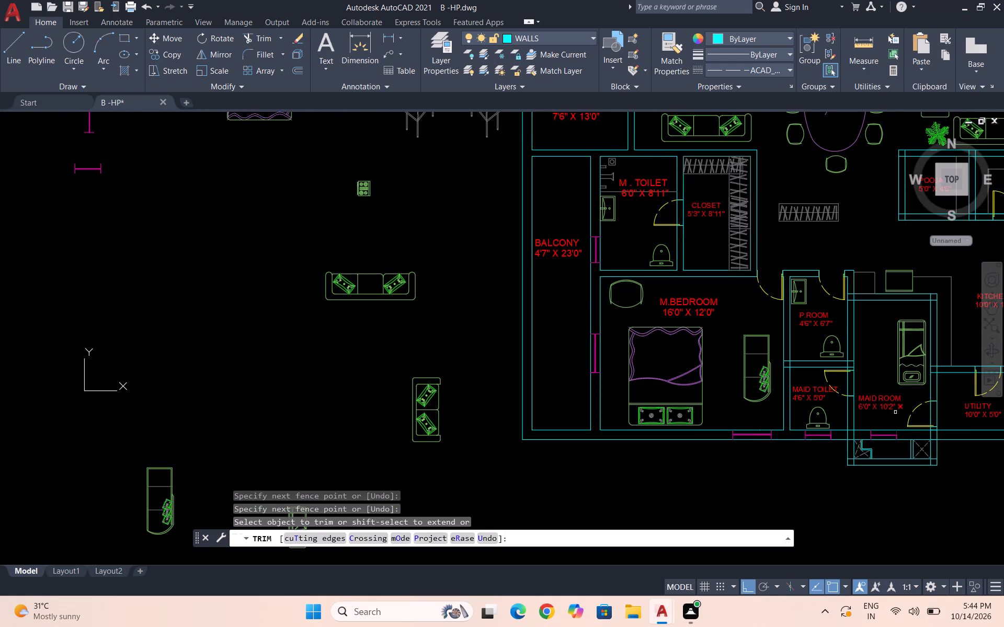
{"action": "scroll", "coordinate": [900, 399], "scroll_direction": "up", "scroll_amount": 1}
{"action": "scroll", "coordinate": [721, 346], "scroll_direction": "up", "scroll_amount": 3}
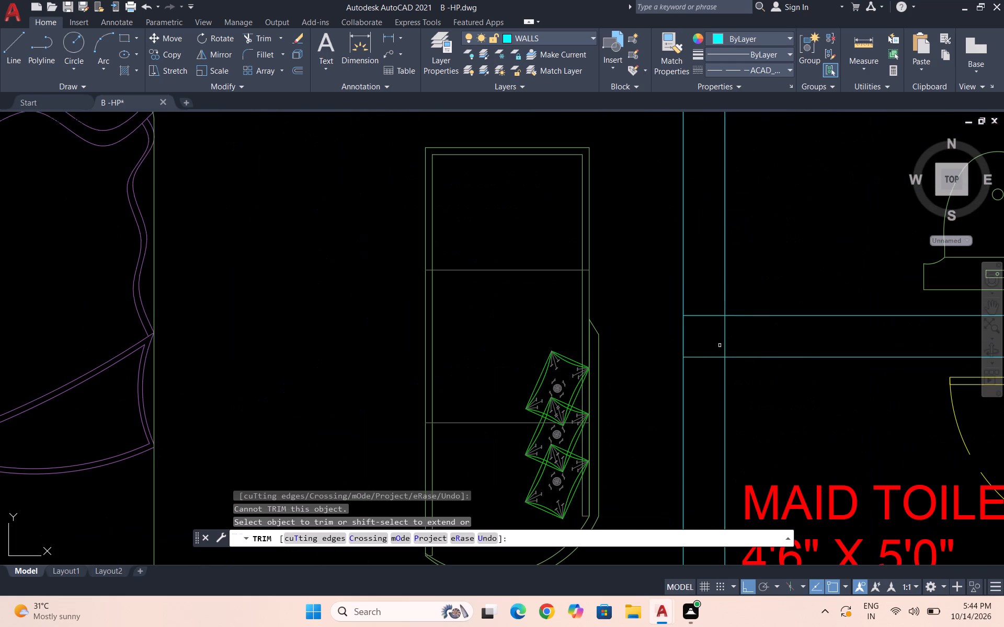
{"action": "left_click", "coordinate": [708, 356]}
{"action": "left_click", "coordinate": [711, 313]}
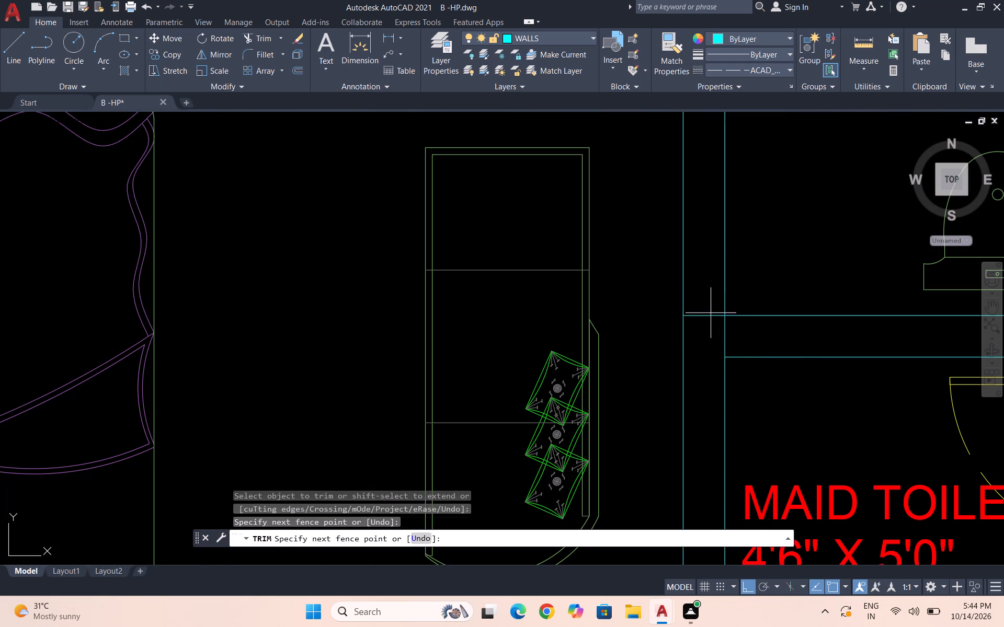
{"action": "left_click", "coordinate": [729, 331]}
Trim the crossing lines where the P. Room/Maid Toilet wall meets the Maid Room wall.
{"action": "scroll", "coordinate": [702, 330], "scroll_direction": "down", "scroll_amount": 2}
{"action": "scroll", "coordinate": [860, 334], "scroll_direction": "up", "scroll_amount": 3}
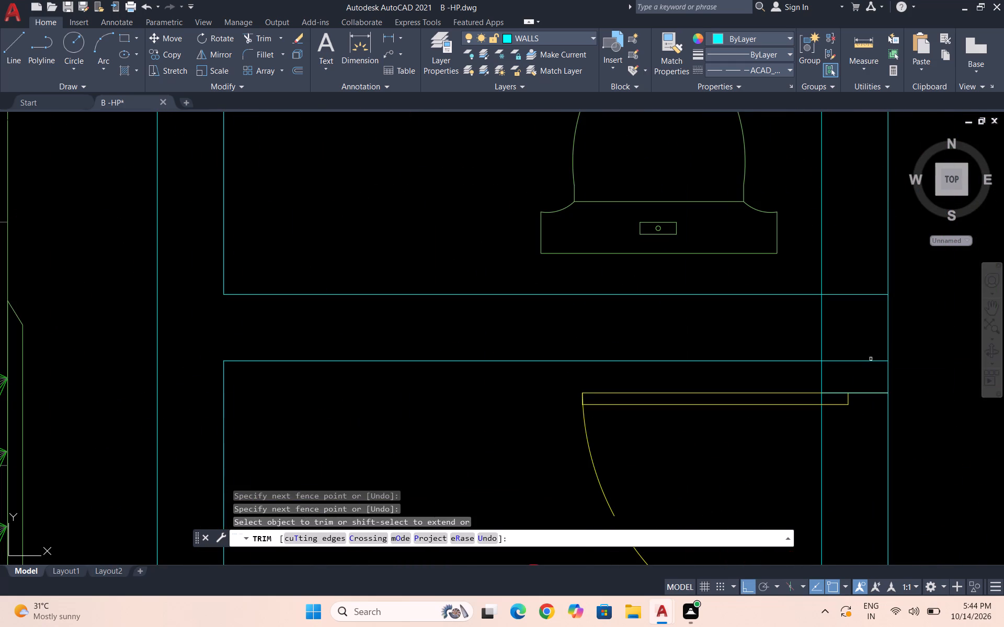
{"action": "left_click", "coordinate": [870, 362]}
{"action": "left_click", "coordinate": [868, 295]}
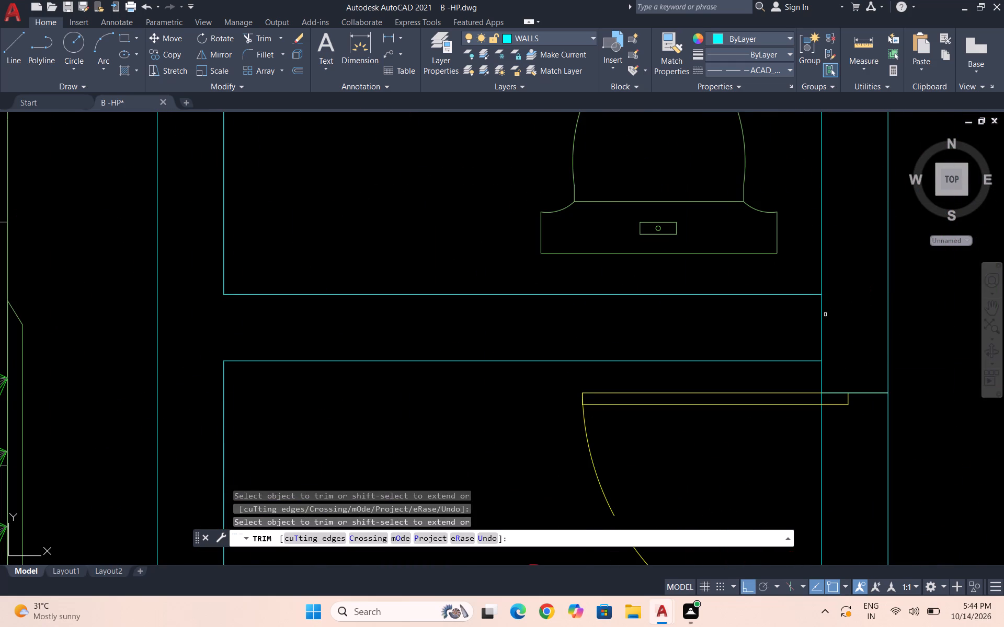
{"action": "left_click", "coordinate": [820, 315]}
Trim the two wall lines out of the Maid Toilet door opening.
{"action": "scroll", "coordinate": [818, 310], "scroll_direction": "down", "scroll_amount": 4}
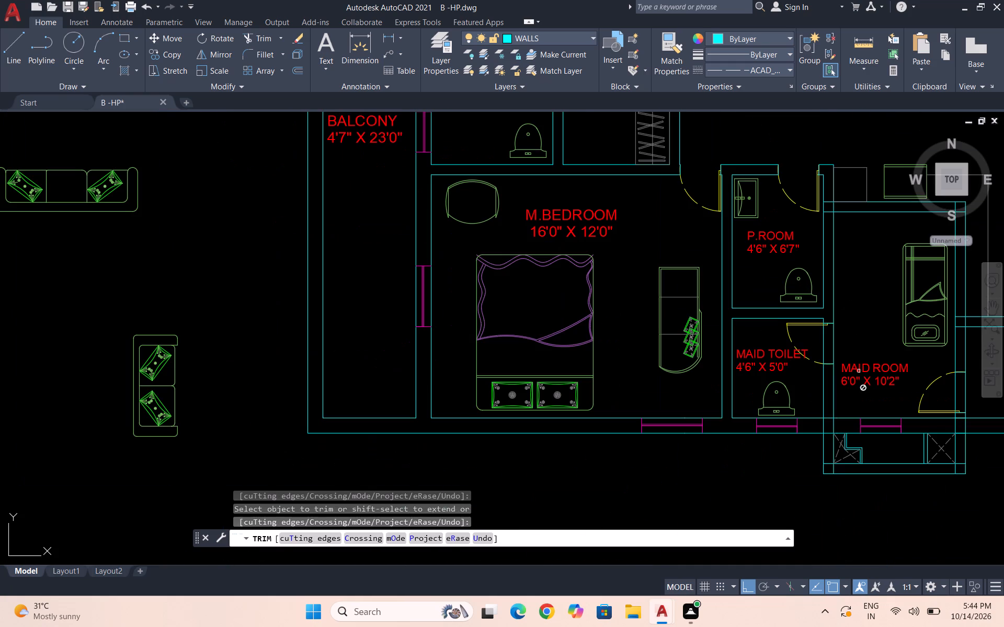
{"action": "scroll", "coordinate": [815, 360], "scroll_direction": "up", "scroll_amount": 2}
{"action": "left_click_drag", "start_coordinate": [826, 322], "coordinate": [906, 316]}
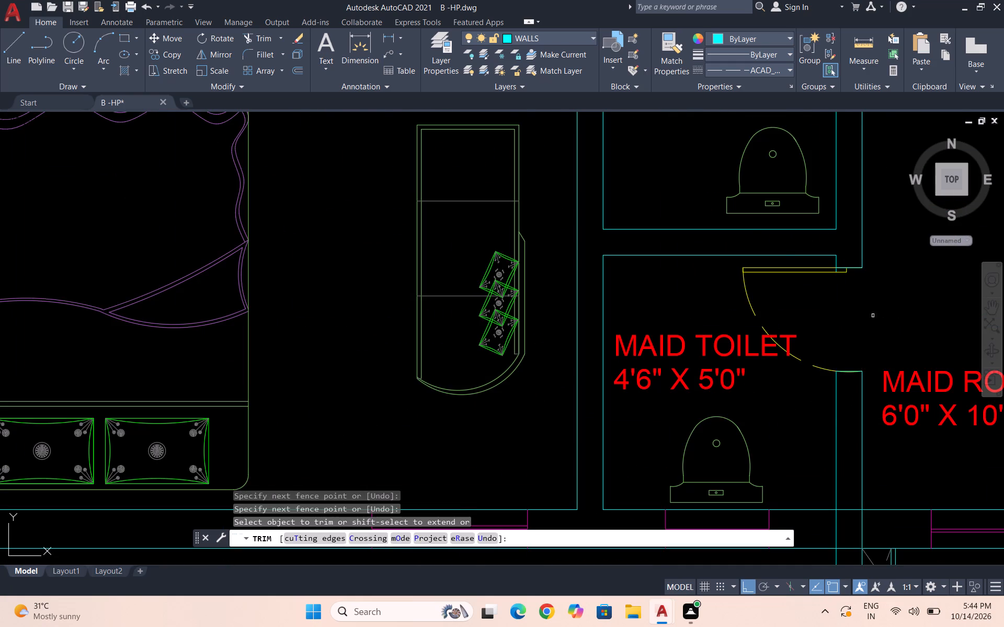
Trim the crossing lines where the Maid Room's top wall meets the P. Room wall.
{"action": "scroll", "coordinate": [802, 335], "scroll_direction": "down", "scroll_amount": 3}
{"action": "scroll", "coordinate": [728, 482], "scroll_direction": "down", "scroll_amount": 1}
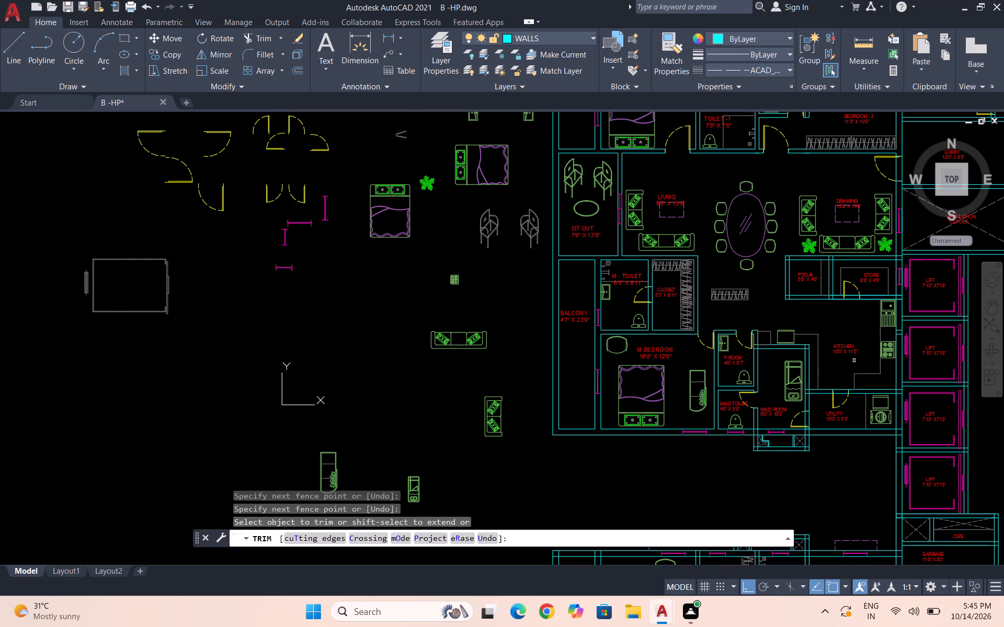
{"action": "scroll", "coordinate": [853, 361], "scroll_direction": "up", "scroll_amount": 1}
{"action": "scroll", "coordinate": [699, 351], "scroll_direction": "up", "scroll_amount": 2}
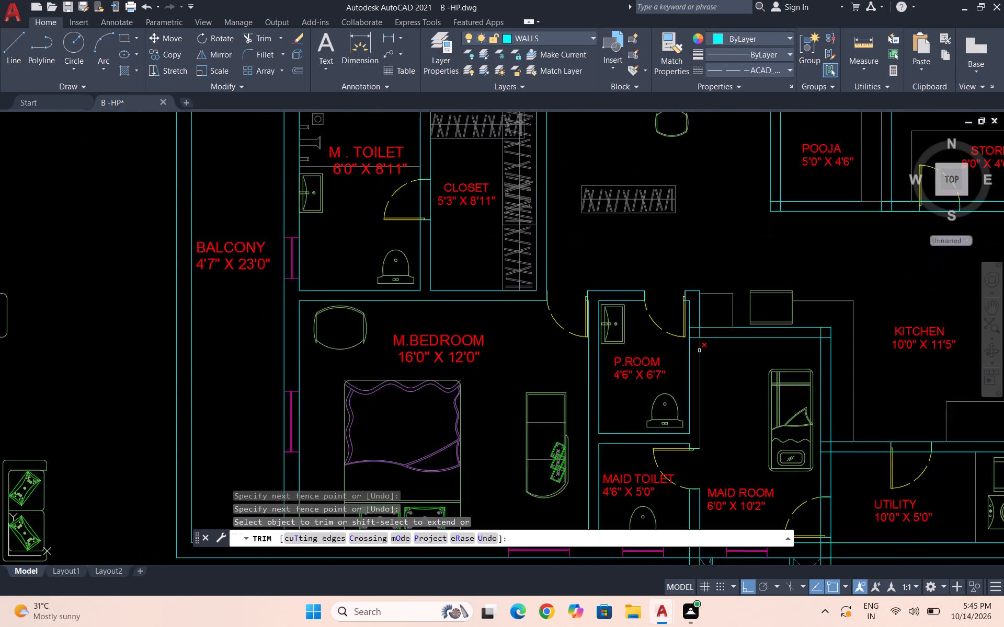
{"action": "scroll", "coordinate": [699, 351], "scroll_direction": "up", "scroll_amount": 1}
{"action": "left_click", "coordinate": [689, 332]}
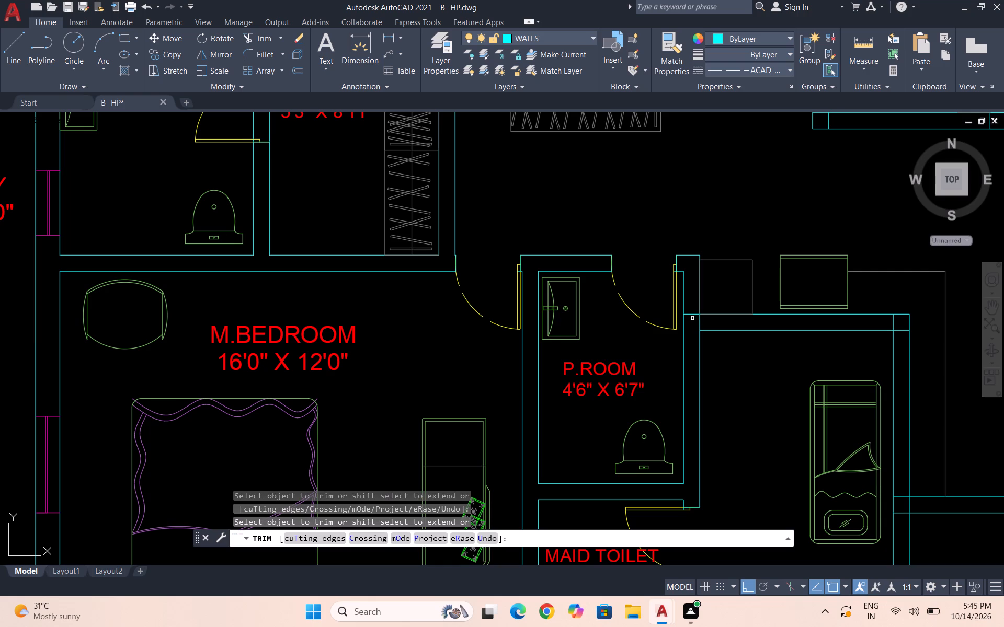
{"action": "left_click", "coordinate": [690, 316]}
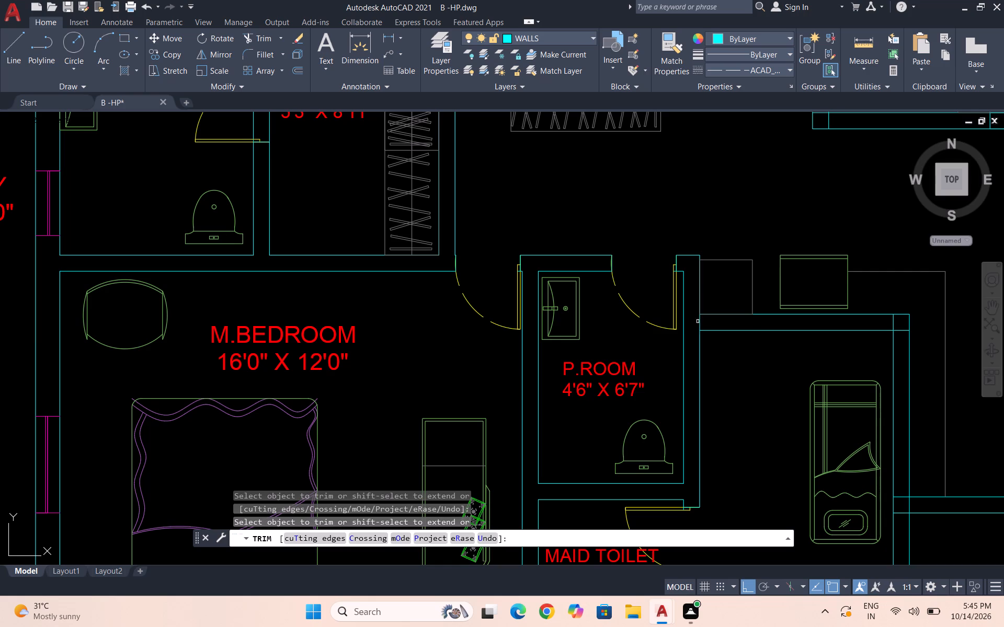
{"action": "left_click", "coordinate": [700, 323]}
Trim the overlapping wall lines at the Maid Room's top corner on the Kitchen side.
{"action": "scroll", "coordinate": [695, 318], "scroll_direction": "down", "scroll_amount": 1}
{"action": "scroll", "coordinate": [830, 328], "scroll_direction": "up", "scroll_amount": 1}
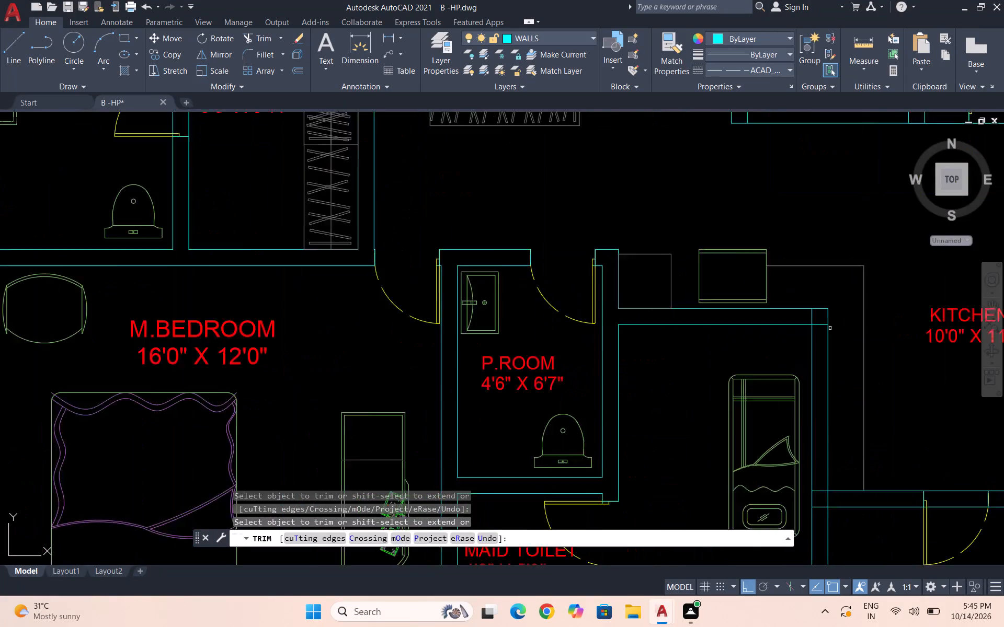
{"action": "scroll", "coordinate": [830, 328], "scroll_direction": "up", "scroll_amount": 2}
{"action": "left_click", "coordinate": [808, 319]}
{"action": "left_click", "coordinate": [778, 294]}
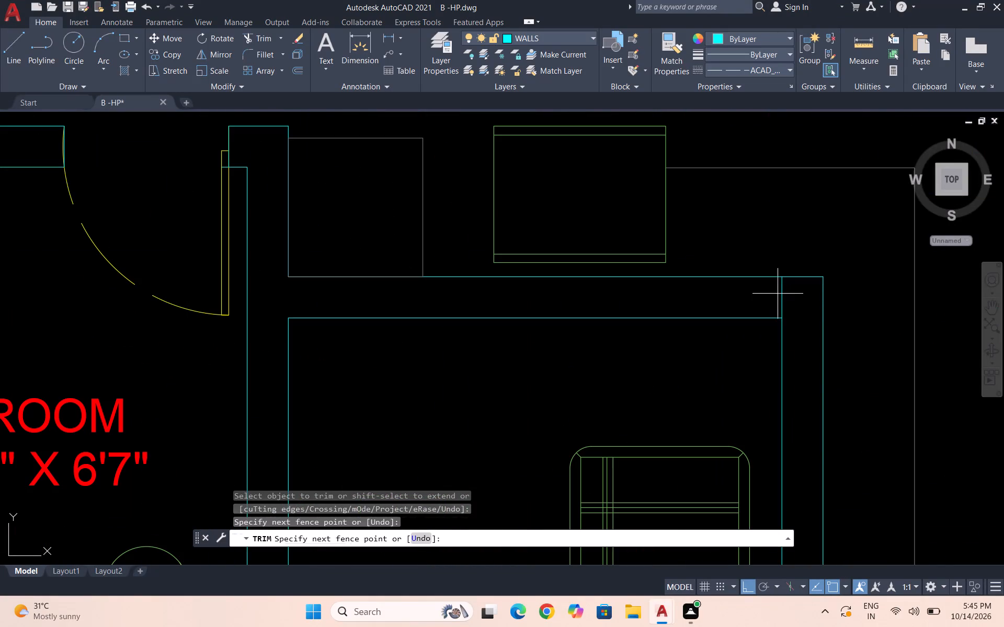
{"action": "left_click", "coordinate": [793, 296]}
Trim the crossing lines where the Kitchen/Utility wall meets the Maid Room wall.
{"action": "scroll", "coordinate": [787, 246], "scroll_direction": "down", "scroll_amount": 3}
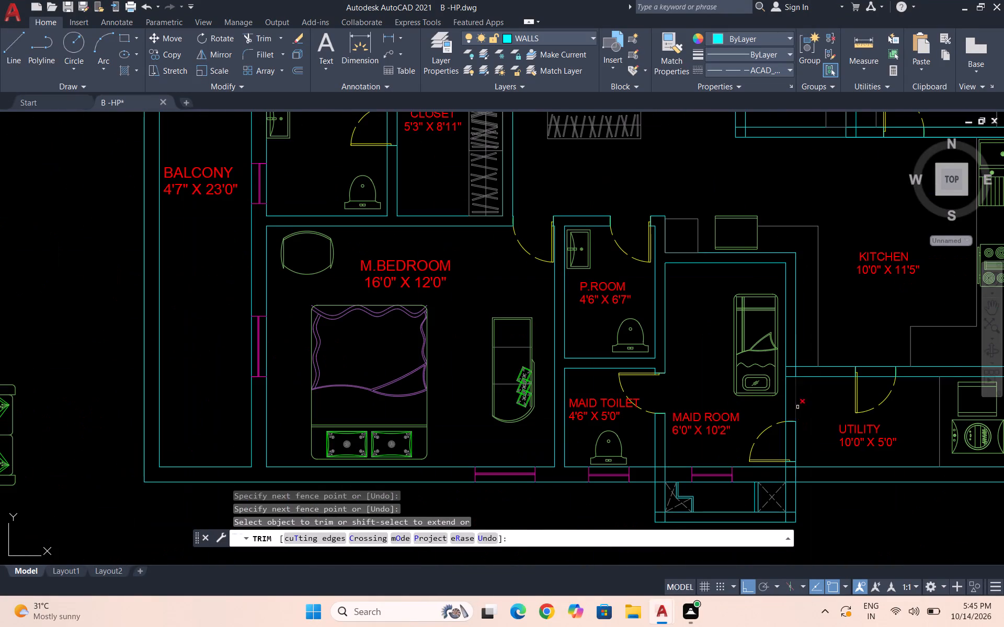
{"action": "scroll", "coordinate": [797, 407], "scroll_direction": "up", "scroll_amount": 2}
{"action": "left_click", "coordinate": [781, 330]}
{"action": "left_click", "coordinate": [780, 305]}
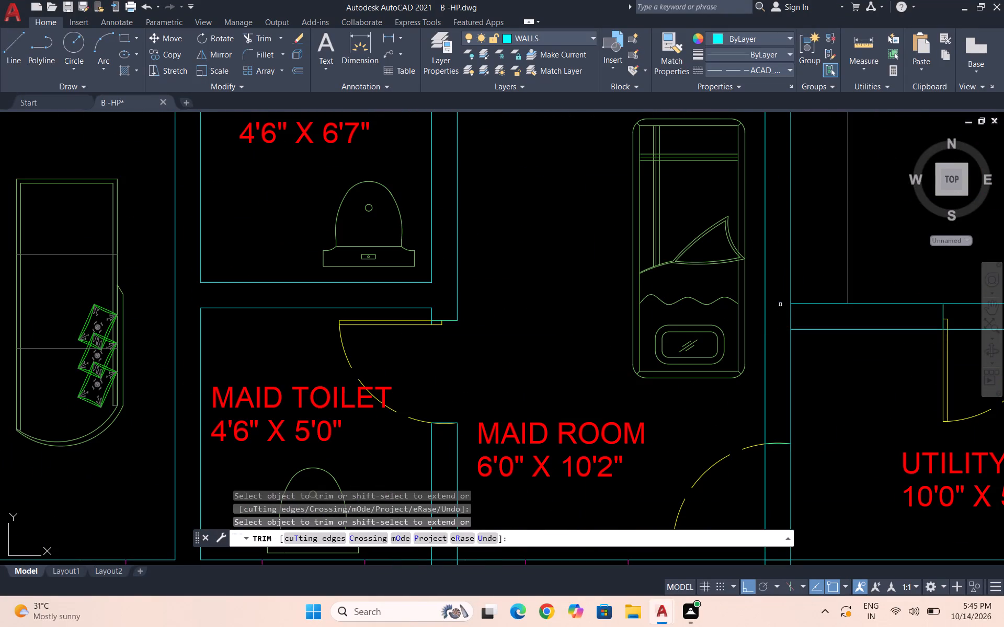
{"action": "left_click", "coordinate": [791, 322]}
Trim the two wall lines out of the door opening between the Maid Room and Utility.
{"action": "scroll", "coordinate": [786, 306], "scroll_direction": "down", "scroll_amount": 4}
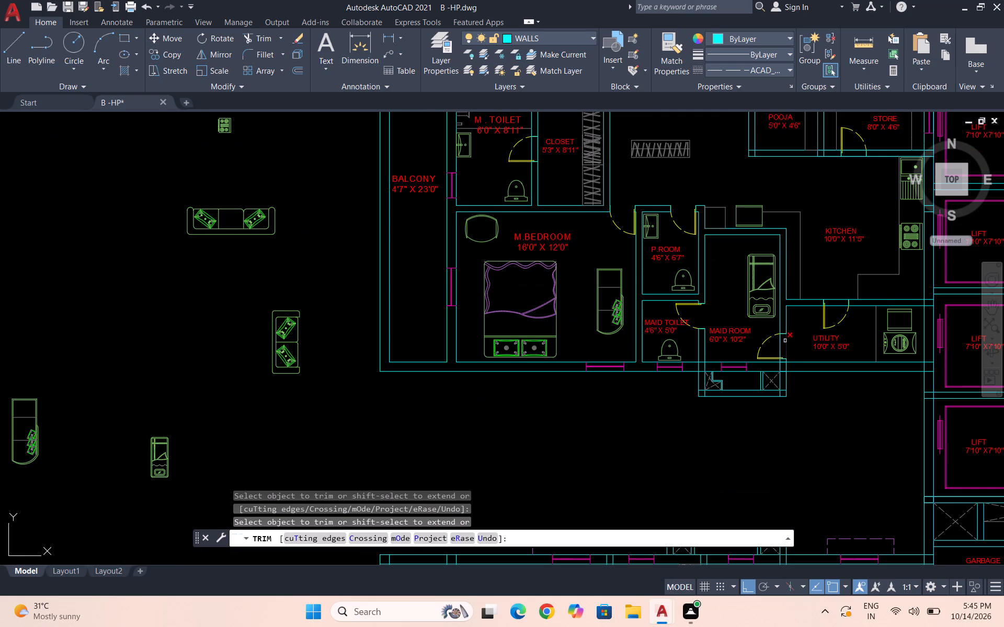
{"action": "scroll", "coordinate": [785, 341], "scroll_direction": "up", "scroll_amount": 2}
{"action": "left_click_drag", "start_coordinate": [761, 353], "coordinate": [818, 342]}
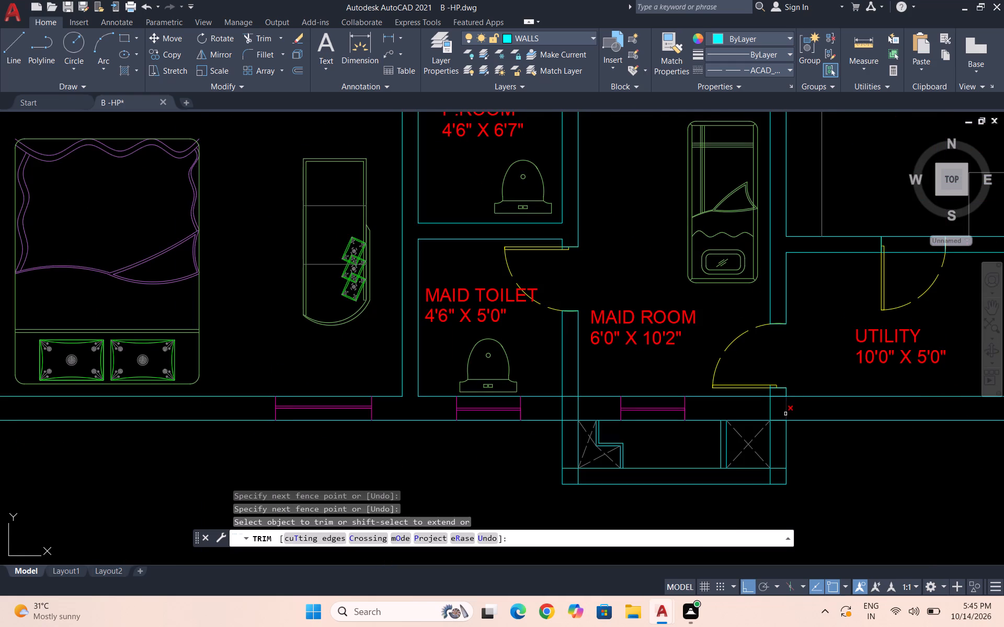
Trim the crossing lines where the Maid Room/Utility wall meets the bottom outer wall.
{"action": "left_click", "coordinate": [782, 396]}
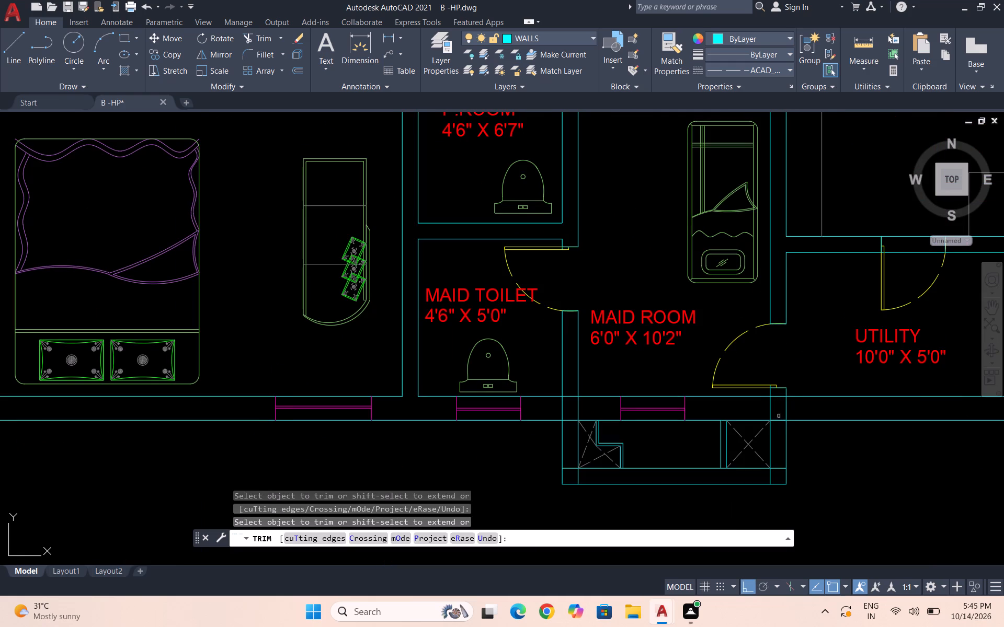
{"action": "left_click", "coordinate": [780, 424]}
{"action": "left_click", "coordinate": [793, 404]}
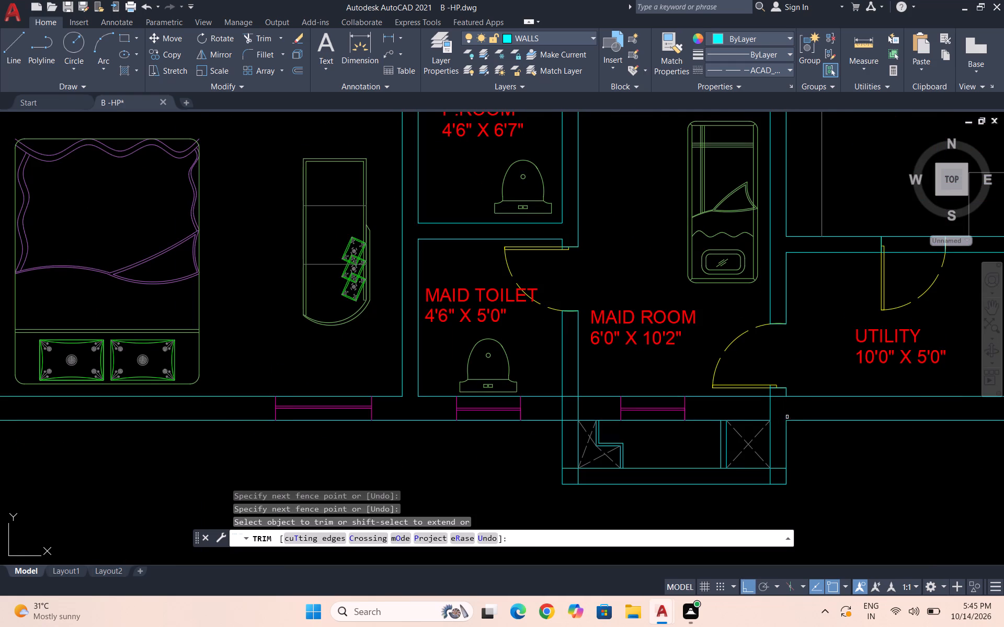
{"action": "scroll", "coordinate": [783, 411], "scroll_direction": "up", "scroll_amount": 1}
{"action": "left_click", "coordinate": [775, 387]}
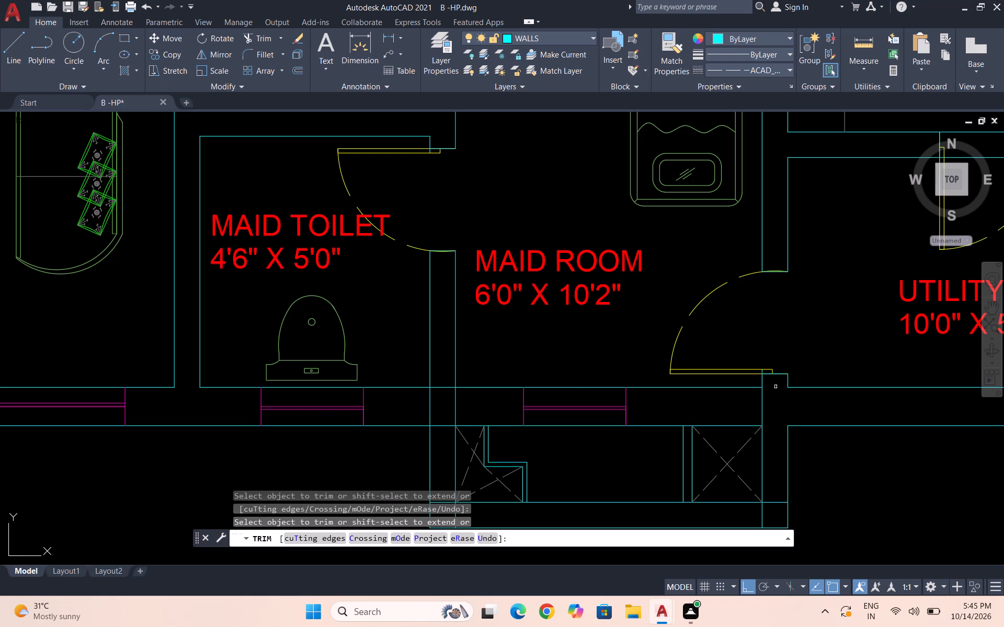
Trim the outer wall line and the vertical line crossing below the Maid Toilet/Maid Room wall.
{"action": "scroll", "coordinate": [608, 364], "scroll_direction": "down", "scroll_amount": 1}
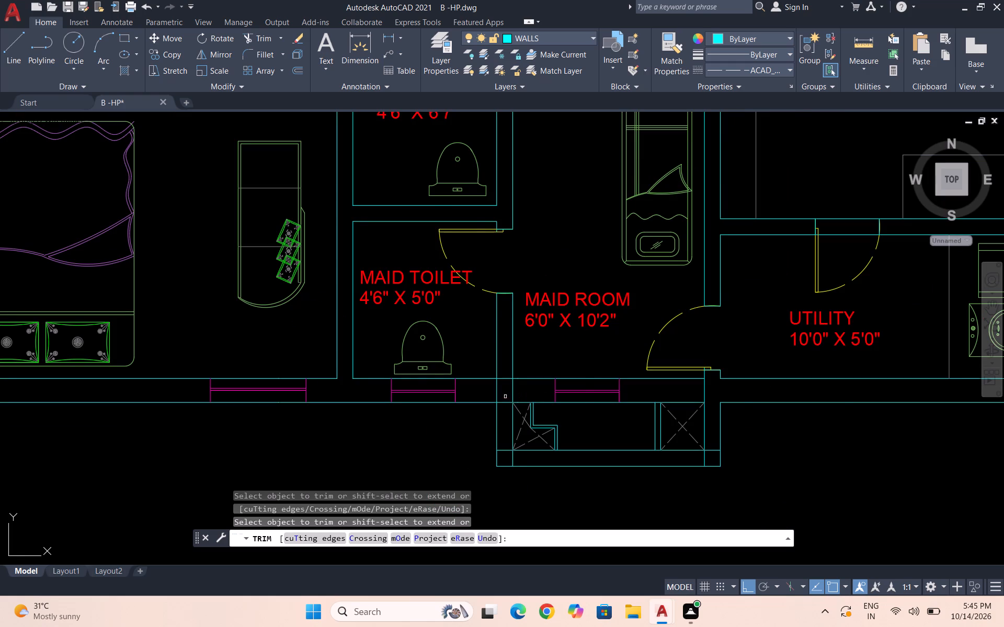
{"action": "scroll", "coordinate": [505, 402], "scroll_direction": "up", "scroll_amount": 1}
{"action": "left_click", "coordinate": [506, 404]}
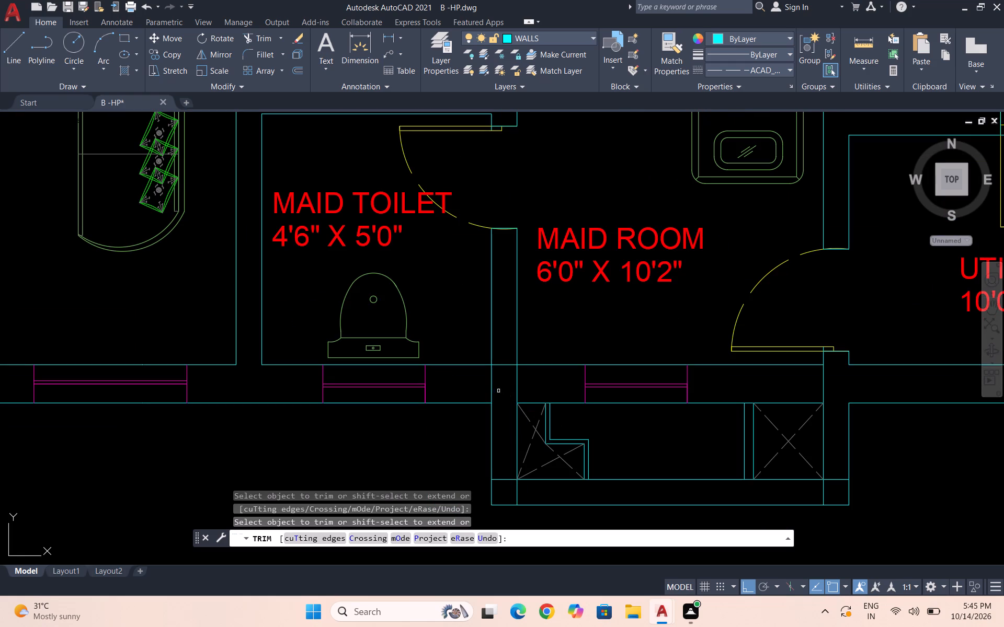
{"action": "left_click", "coordinate": [492, 387]}
Trim the overlapping wall lines at the shaft projection's bottom corner on the Maid Toilet side.
{"action": "scroll", "coordinate": [504, 358], "scroll_direction": "down", "scroll_amount": 2}
{"action": "scroll", "coordinate": [508, 410], "scroll_direction": "up", "scroll_amount": 4}
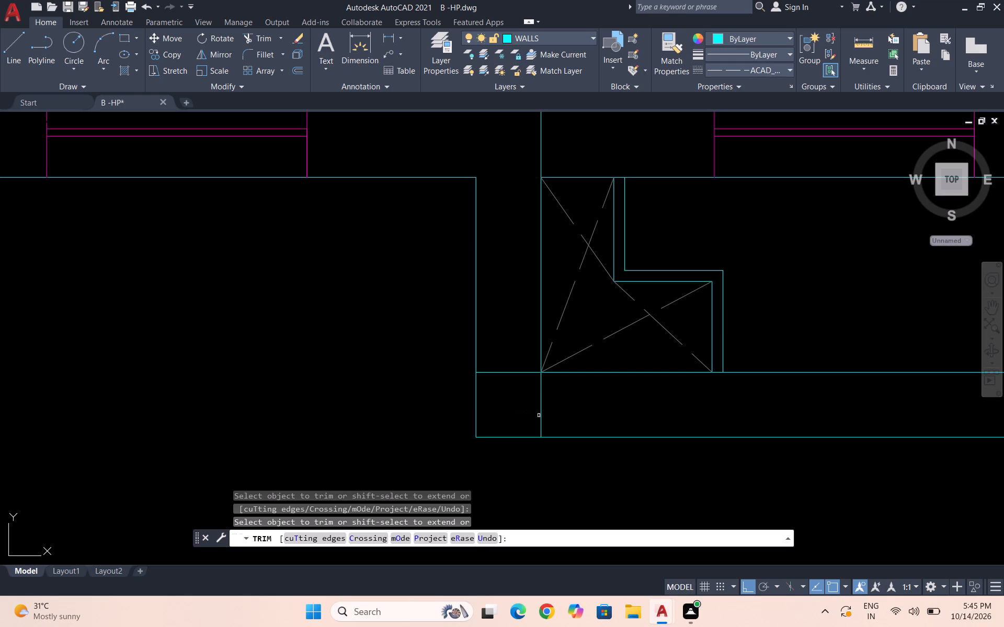
{"action": "left_click", "coordinate": [539, 415]}
{"action": "left_click", "coordinate": [521, 374]}
Trim the overlapping wall lines at the shaft projection's bottom corner on the Utility side.
{"action": "scroll", "coordinate": [473, 390], "scroll_direction": "down", "scroll_amount": 3}
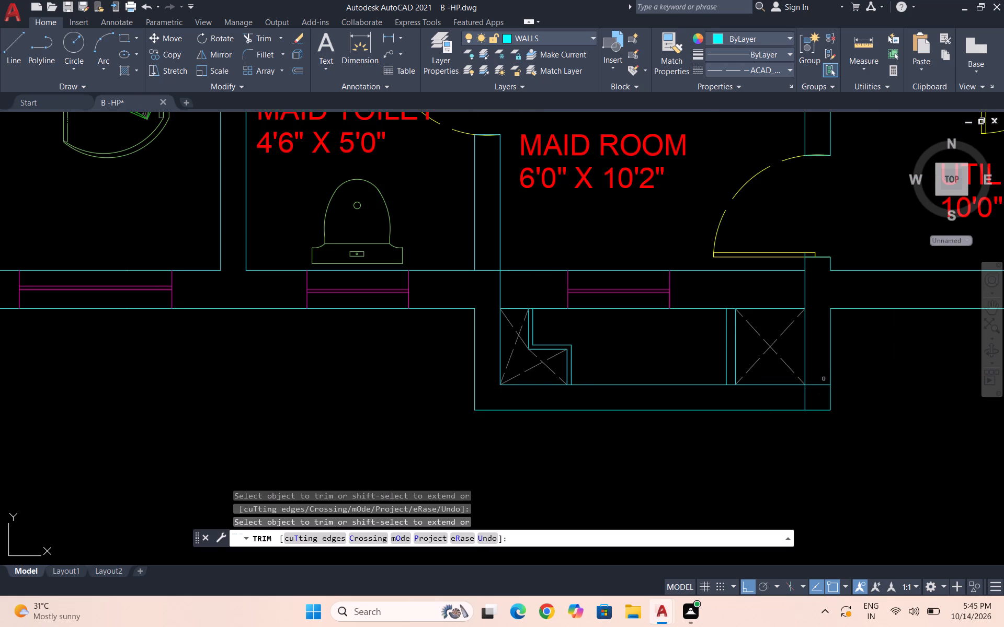
{"action": "left_click", "coordinate": [822, 387]}
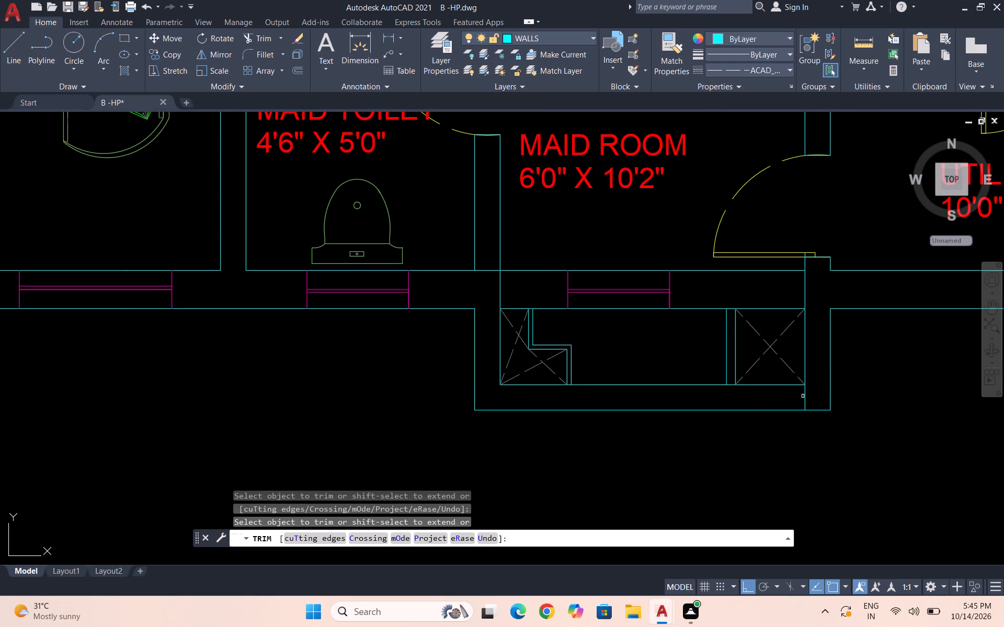
{"action": "left_click", "coordinate": [803, 396]}
{"action": "left_click", "coordinate": [808, 396]}
Trim the inner line of the bottom outer wall where it crosses the Maid Toilet/Maid Room wall.
{"action": "left_click", "coordinate": [487, 271]}
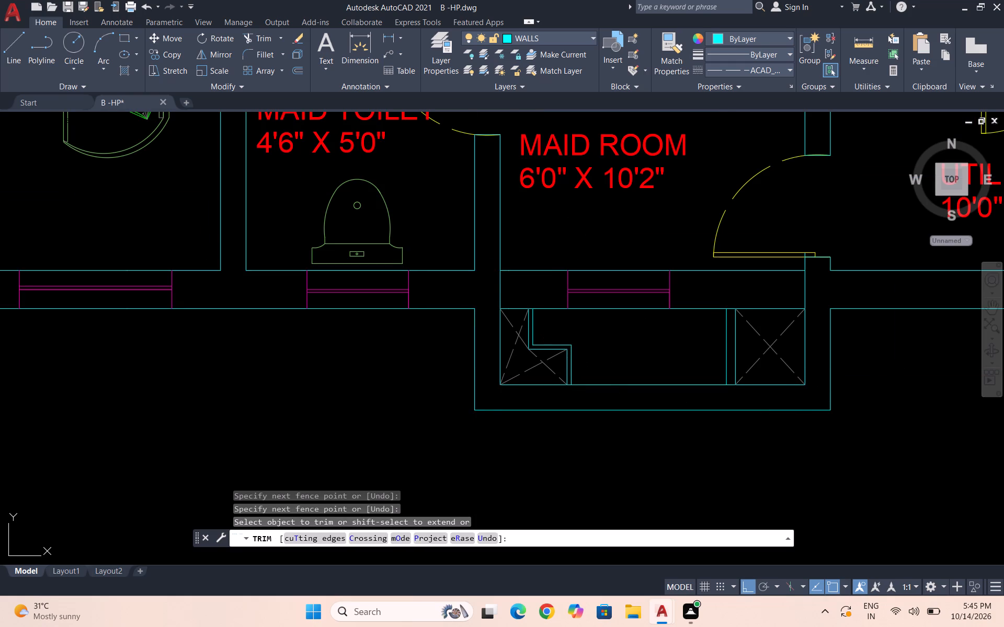
Trim the two wall lines out of the door opening between the Kitchen and Utility.
{"action": "scroll", "coordinate": [461, 294], "scroll_direction": "down", "scroll_amount": 4}
{"action": "scroll", "coordinate": [431, 330], "scroll_direction": "up", "scroll_amount": 1}
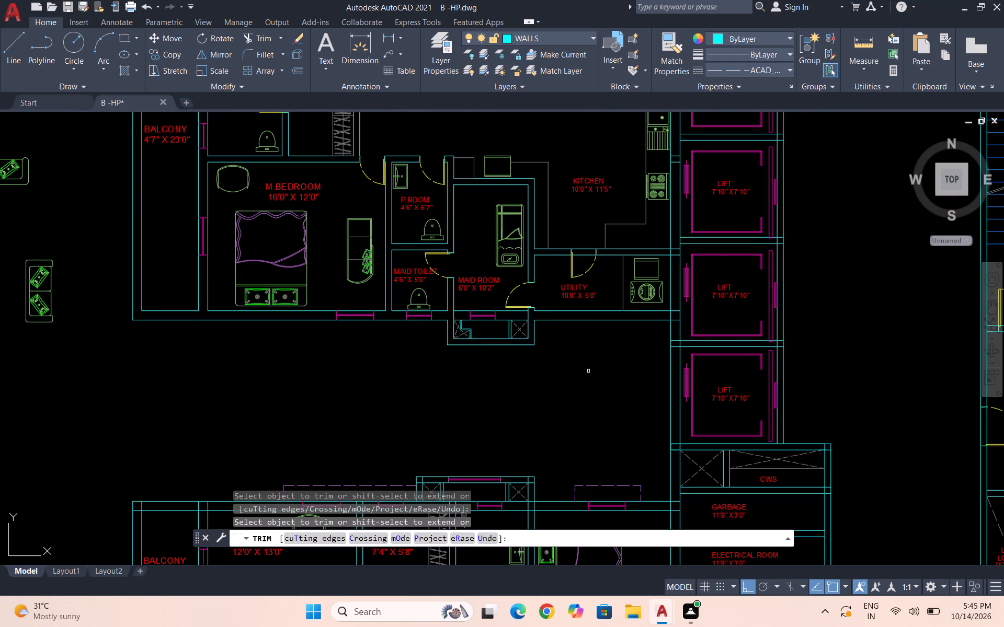
{"action": "scroll", "coordinate": [590, 252], "scroll_direction": "up", "scroll_amount": 3}
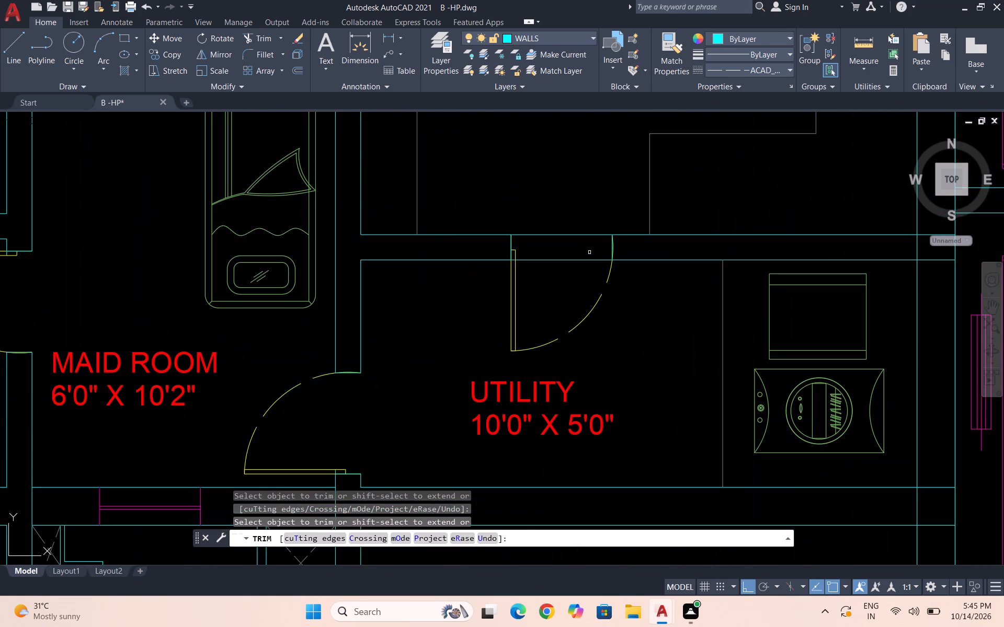
{"action": "left_click_drag", "start_coordinate": [574, 226], "coordinate": [572, 275]}
Trim the crossing lines where the Utility's bottom outer wall meets the lift core wall.
{"action": "scroll", "coordinate": [547, 266], "scroll_direction": "down", "scroll_amount": 2}
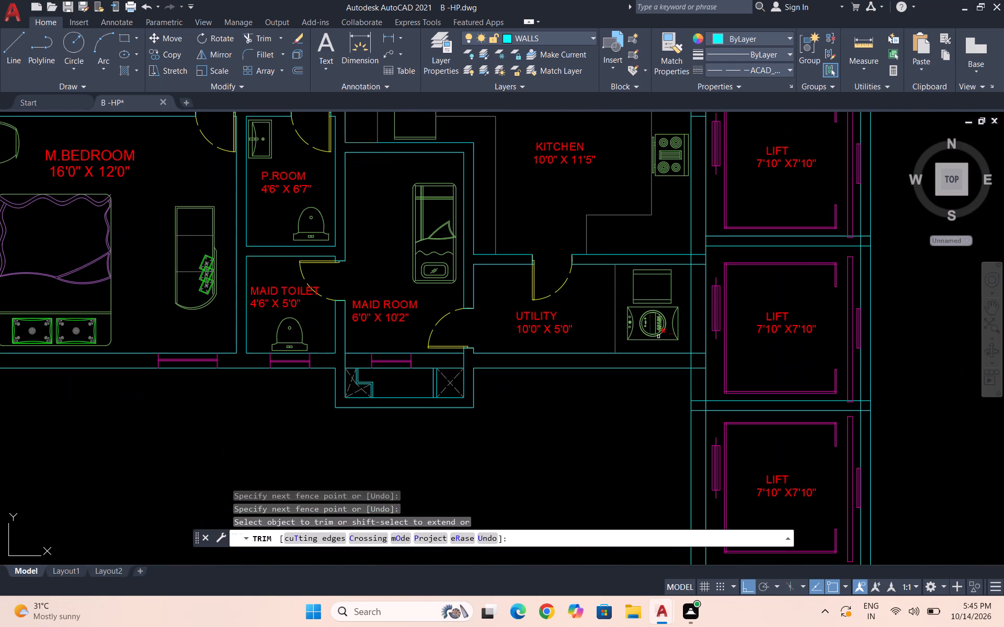
{"action": "scroll", "coordinate": [692, 366], "scroll_direction": "up", "scroll_amount": 2}
{"action": "left_click", "coordinate": [688, 356]}
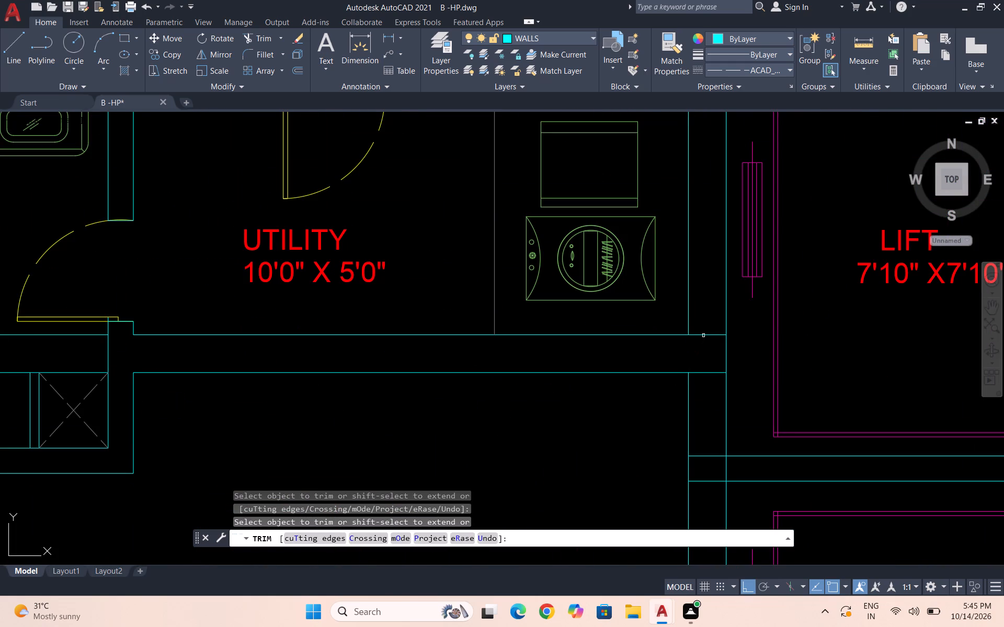
{"action": "left_click", "coordinate": [704, 332]}
{"action": "scroll", "coordinate": [698, 344], "scroll_direction": "down", "scroll_amount": 2}
{"action": "left_click", "coordinate": [699, 347]}
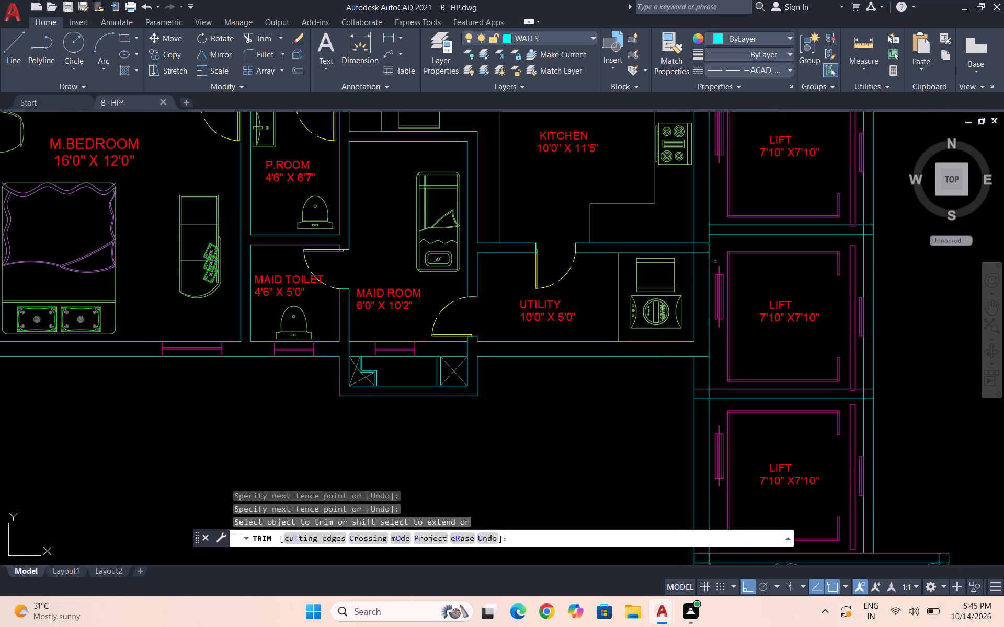
Trim the crossing wall lines where the Kitchen/Utility wall and the wall between the second and third lifts meet the lift core wall.
{"action": "left_click", "coordinate": [701, 253]}
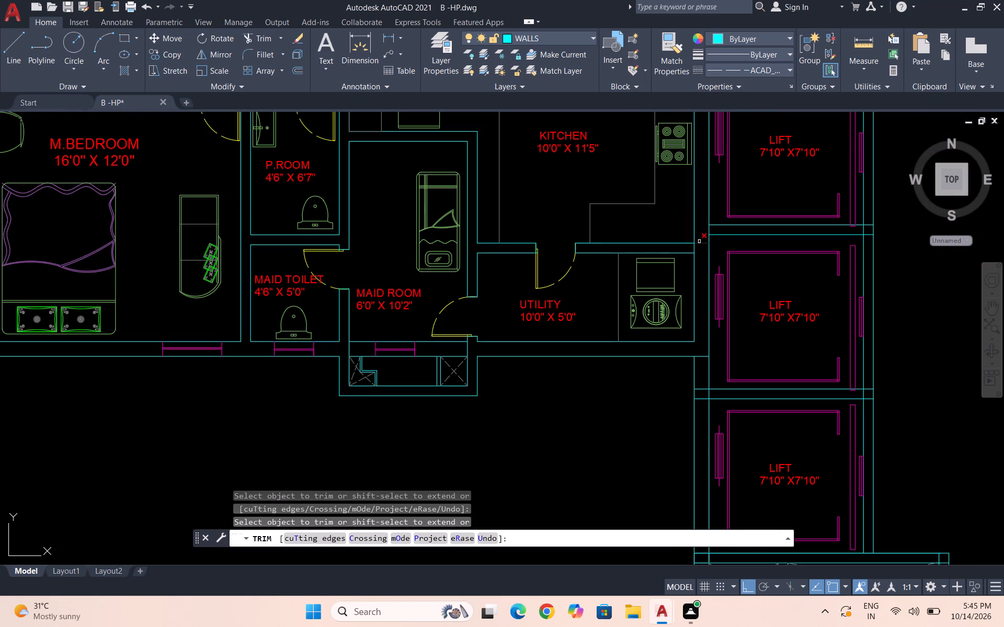
{"action": "left_click", "coordinate": [699, 241]}
{"action": "left_click", "coordinate": [695, 250]}
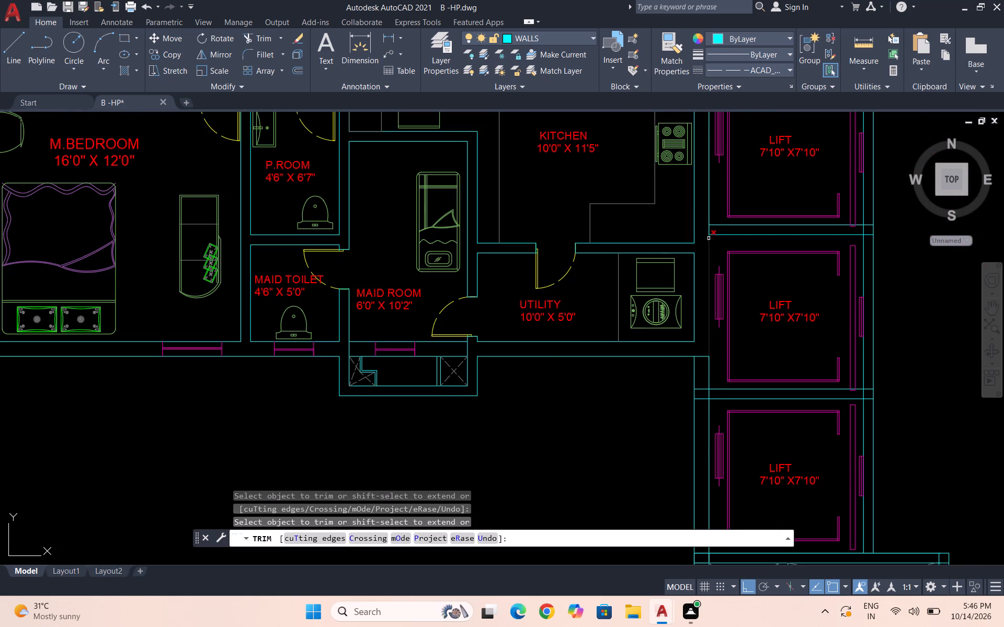
{"action": "left_click", "coordinate": [709, 230]}
Trim the end of the Utility's bottom outer wall line where it runs across the lift core wall.
{"action": "left_click", "coordinate": [699, 359]}
{"action": "left_click", "coordinate": [701, 352]}
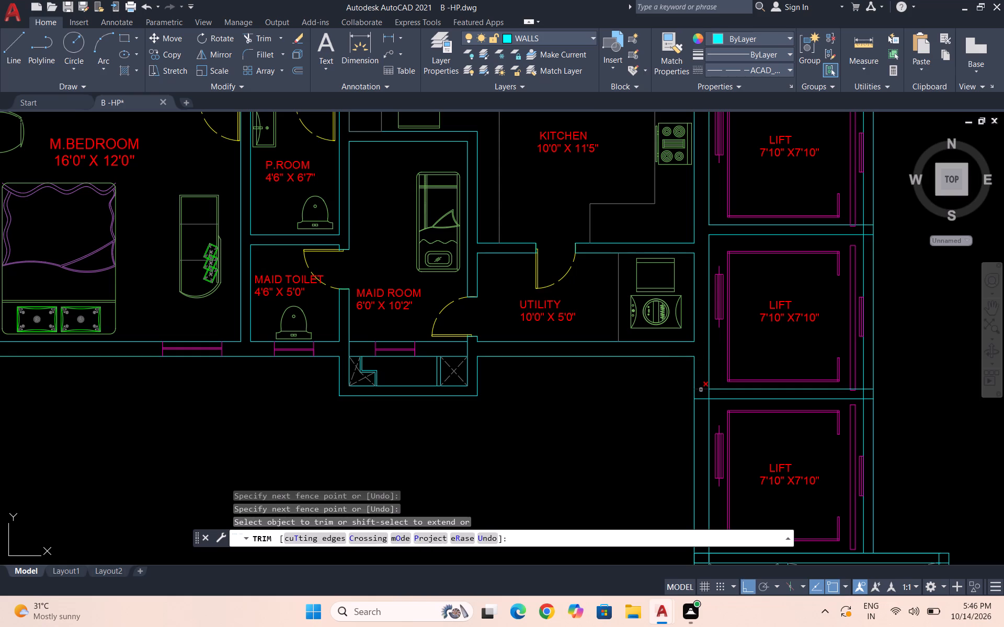
Trim the crossing lines where the wall between the third and fourth lifts meets the lift core's west wall.
{"action": "left_click", "coordinate": [701, 390]}
{"action": "left_click", "coordinate": [710, 395]}
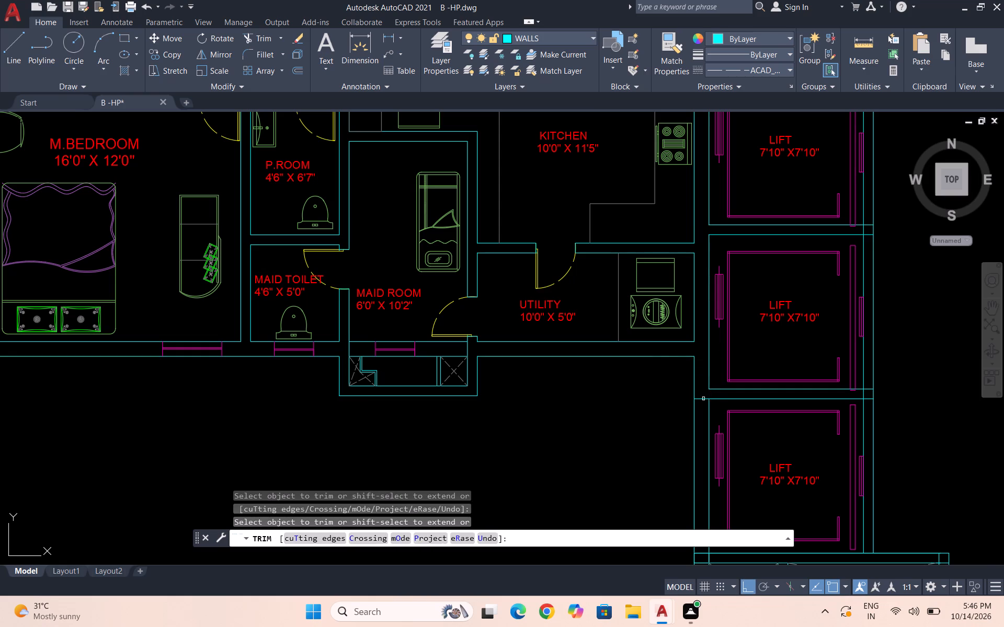
{"action": "left_click", "coordinate": [703, 399]}
Trim the crossing lines where the wall between the top and second lifts meets the lift core's east wall.
{"action": "scroll", "coordinate": [695, 403], "scroll_direction": "down", "scroll_amount": 2}
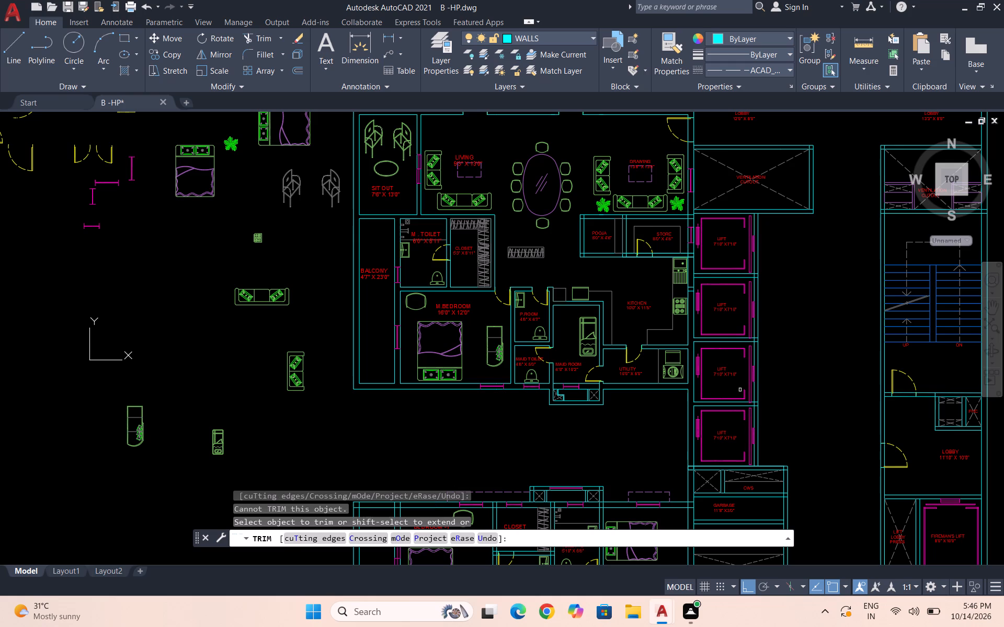
{"action": "scroll", "coordinate": [745, 225], "scroll_direction": "up", "scroll_amount": 2}
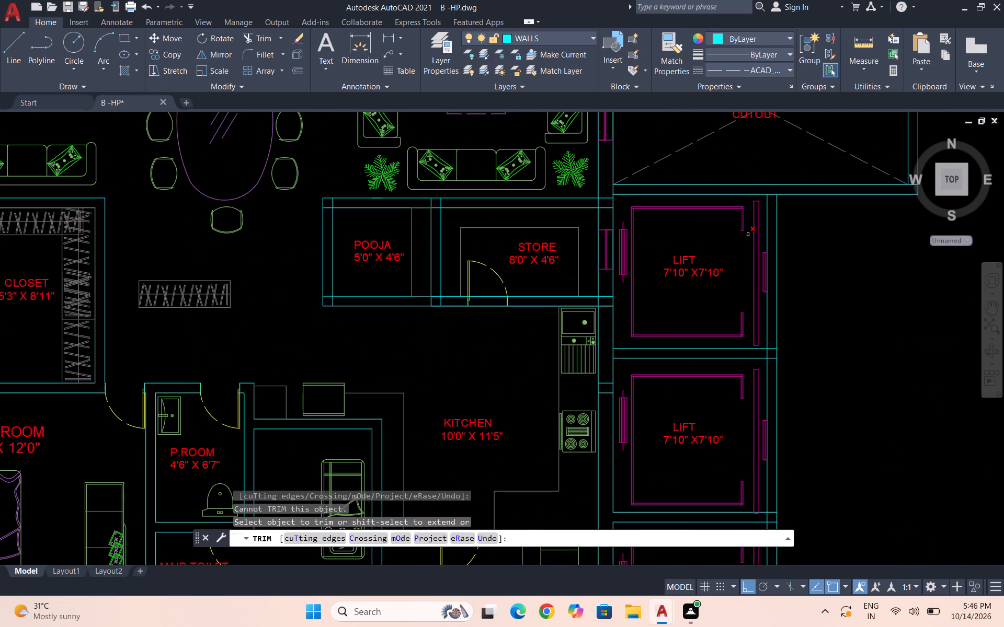
{"action": "scroll", "coordinate": [763, 359], "scroll_direction": "up", "scroll_amount": 2}
{"action": "left_click", "coordinate": [792, 361]}
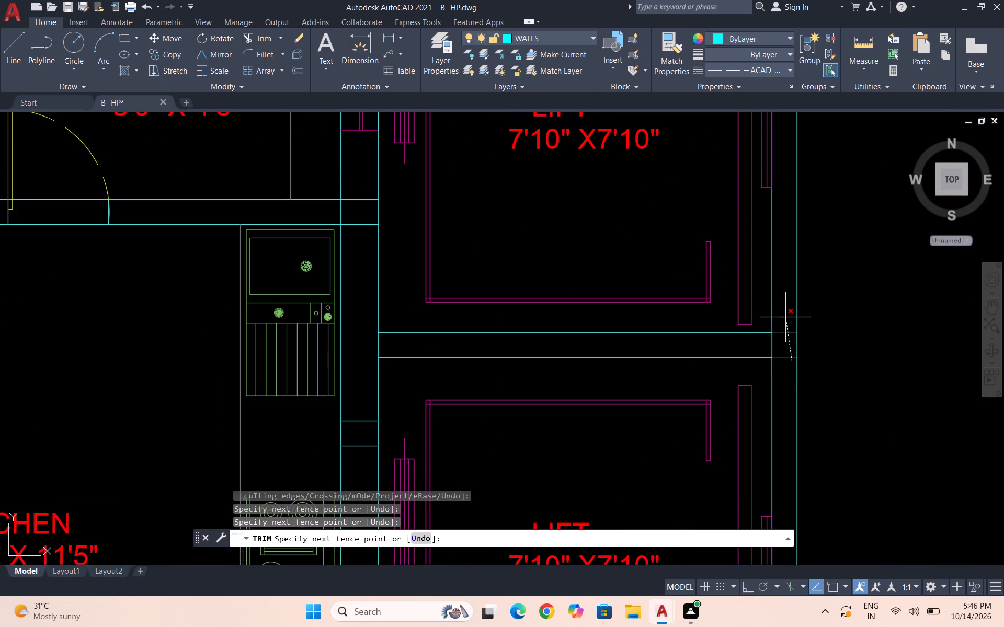
{"action": "left_click", "coordinate": [784, 314]}
{"action": "left_click", "coordinate": [773, 341]}
Trim the wall line between the top and second lifts on the Kitchen side and the two short lines crossing that wall beside the Kitchen.
{"action": "scroll", "coordinate": [747, 316], "scroll_direction": "down", "scroll_amount": 4}
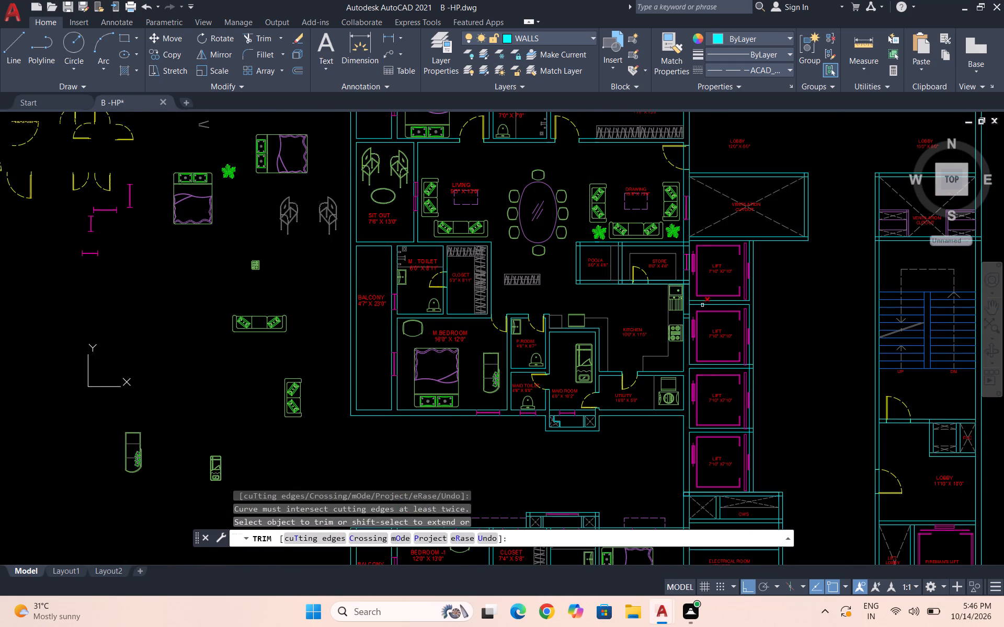
{"action": "scroll", "coordinate": [702, 305], "scroll_direction": "up", "scroll_amount": 3}
{"action": "left_click", "coordinate": [644, 288]}
{"action": "left_click", "coordinate": [657, 286]}
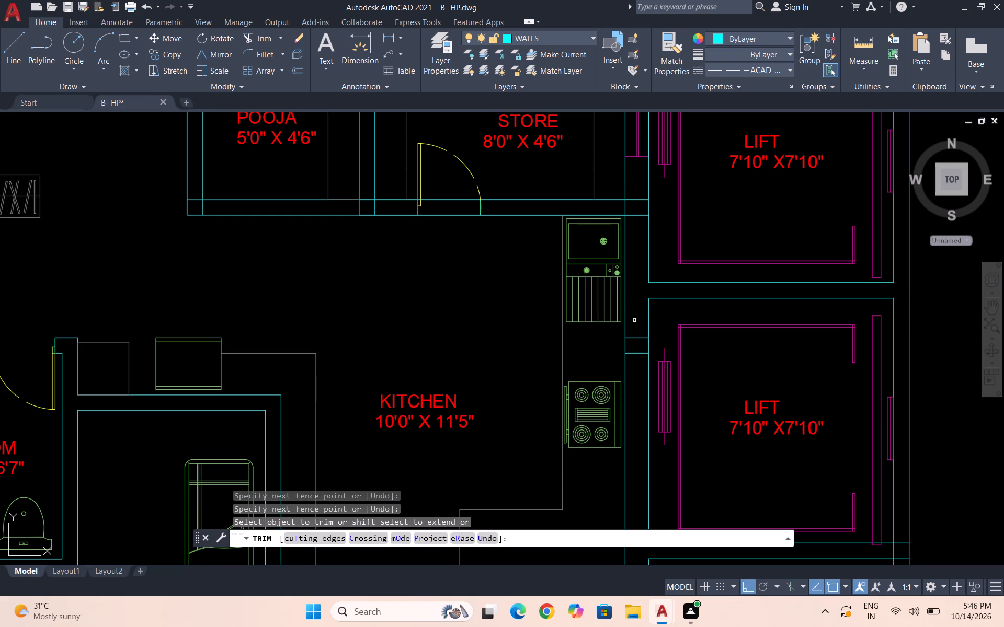
{"action": "left_click_drag", "start_coordinate": [638, 335], "coordinate": [635, 361]}
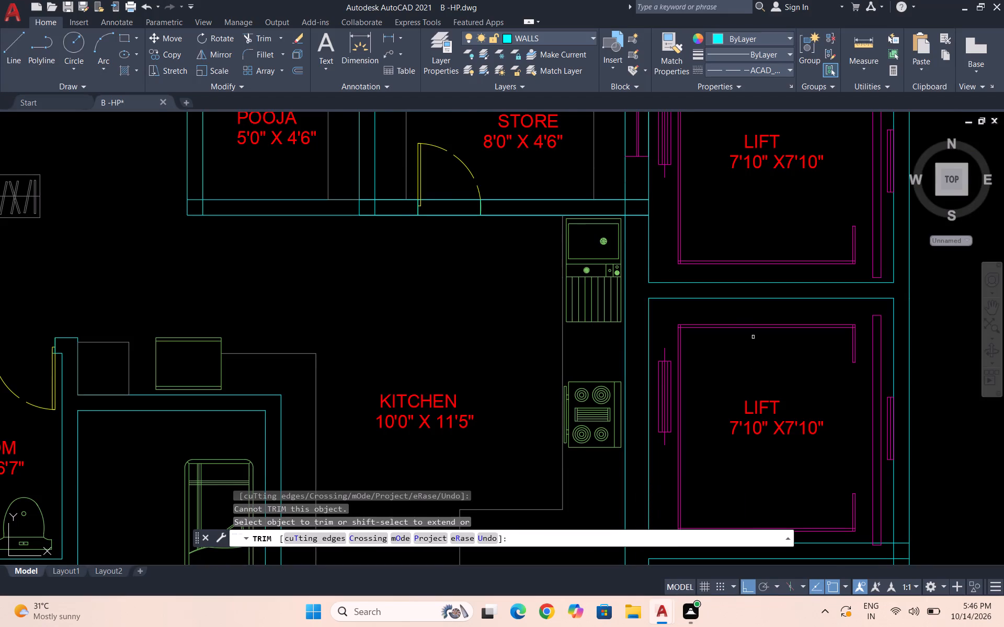
Trim the crossing lines where the wall between the second and third lifts meets the lift core's east wall.
{"action": "scroll", "coordinate": [713, 280], "scroll_direction": "down", "scroll_amount": 1}
{"action": "scroll", "coordinate": [755, 298], "scroll_direction": "down", "scroll_amount": 2}
{"action": "scroll", "coordinate": [778, 358], "scroll_direction": "up", "scroll_amount": 1}
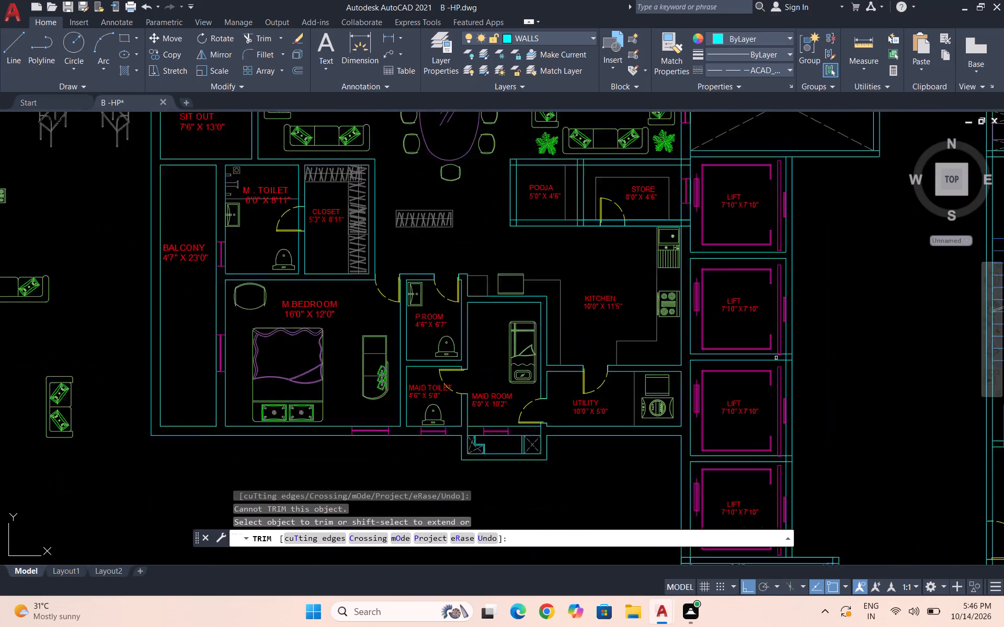
{"action": "scroll", "coordinate": [776, 358], "scroll_direction": "up", "scroll_amount": 3}
{"action": "left_click", "coordinate": [805, 361]}
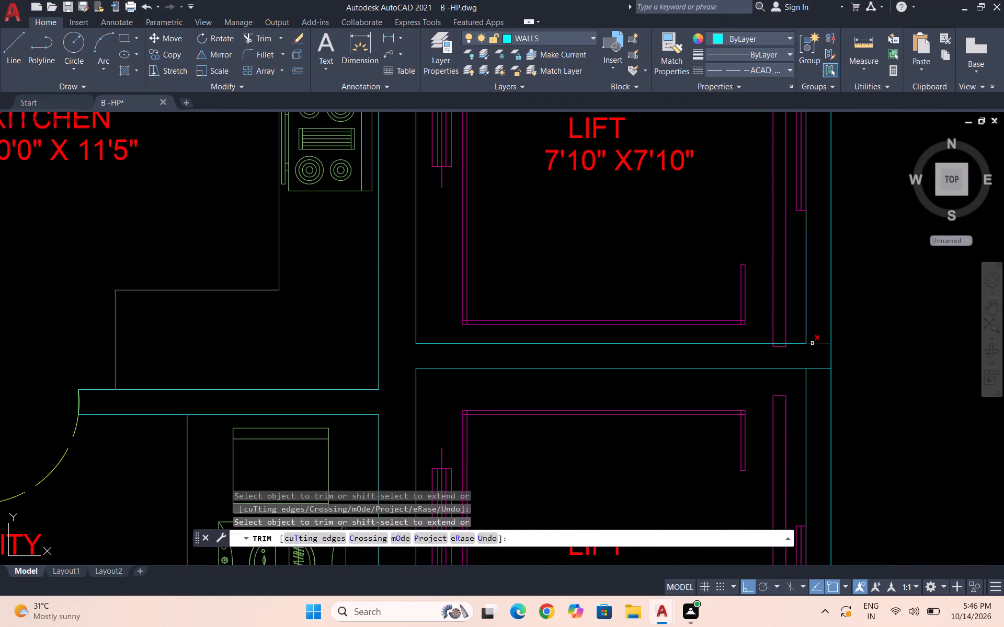
{"action": "left_click", "coordinate": [812, 343]}
{"action": "left_click", "coordinate": [815, 368]}
Trim the crossing lines where the wall between the third and fourth lifts meets the lift core's east wall.
{"action": "scroll", "coordinate": [808, 279], "scroll_direction": "down", "scroll_amount": 2}
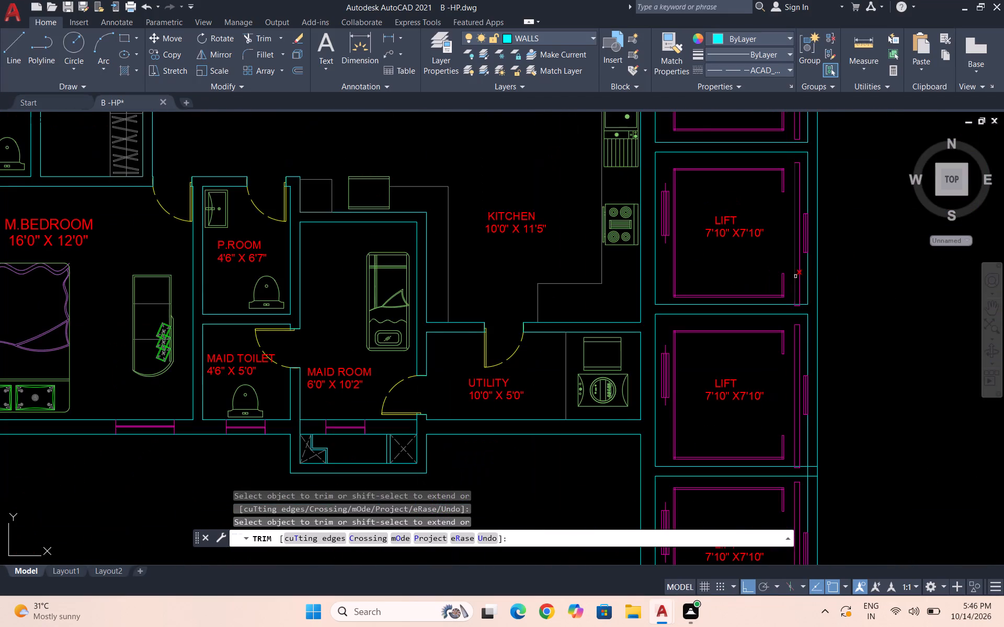
{"action": "scroll", "coordinate": [804, 350], "scroll_direction": "down", "scroll_amount": 2}
{"action": "scroll", "coordinate": [807, 400], "scroll_direction": "up", "scroll_amount": 5}
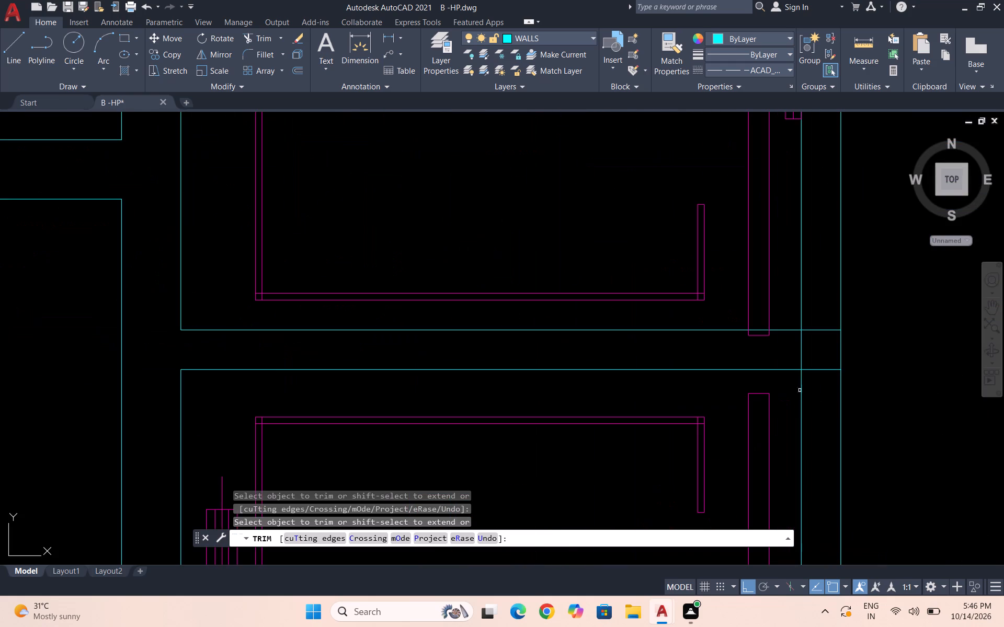
{"action": "left_click", "coordinate": [814, 369]}
{"action": "left_click", "coordinate": [814, 330]}
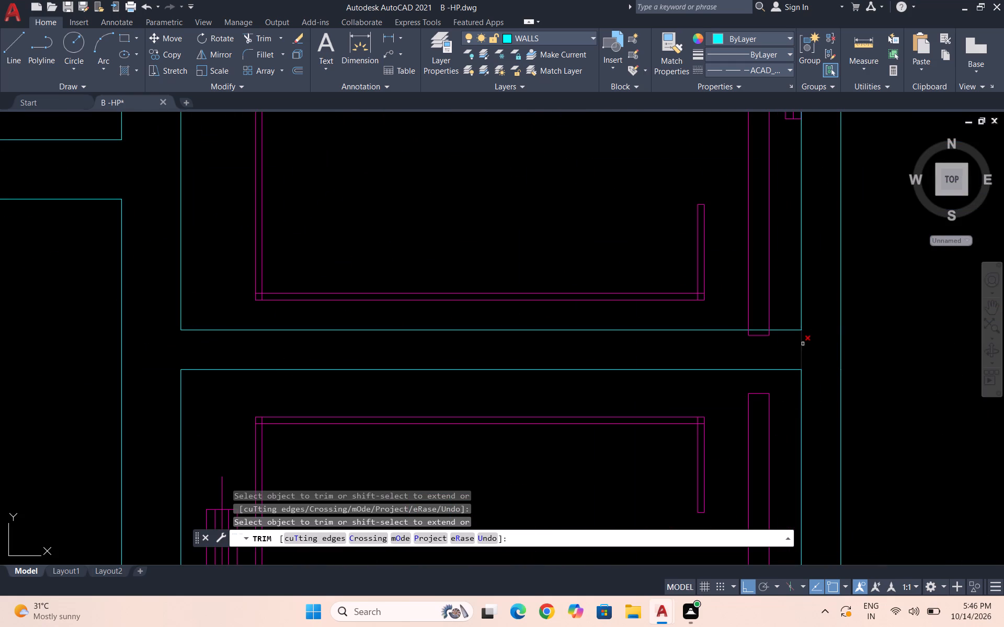
{"action": "left_click", "coordinate": [803, 344]}
Trim the crossing lines at the west wall junction between the bottom lift and the crossed shaft beside CWS.
{"action": "scroll", "coordinate": [797, 332], "scroll_direction": "down", "scroll_amount": 5}
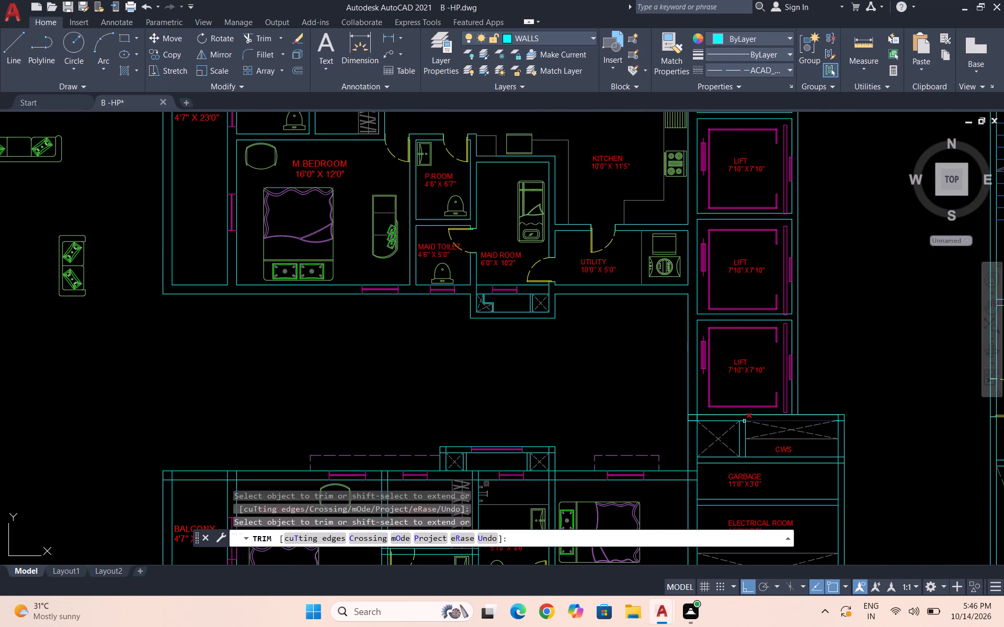
{"action": "scroll", "coordinate": [719, 424], "scroll_direction": "up", "scroll_amount": 3}
{"action": "scroll", "coordinate": [611, 414], "scroll_direction": "up", "scroll_amount": 2}
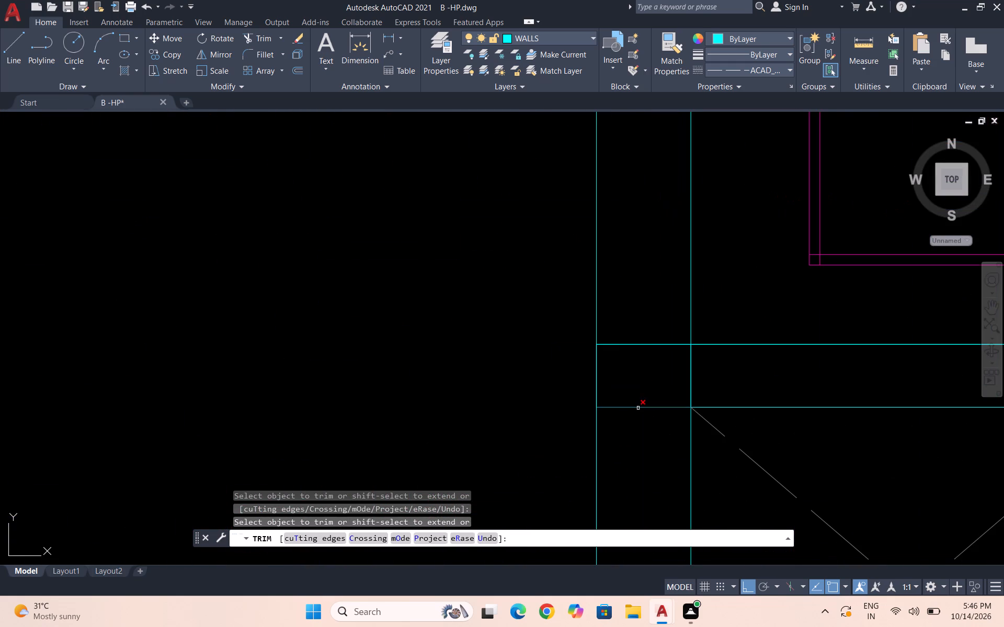
{"action": "left_click", "coordinate": [638, 408]}
{"action": "left_click", "coordinate": [657, 345]}
{"action": "left_click_drag", "start_coordinate": [639, 412], "coordinate": [638, 402]}
{"action": "left_click", "coordinate": [636, 327]}
{"action": "left_click", "coordinate": [695, 368]}
{"action": "left_click", "coordinate": [670, 367]}
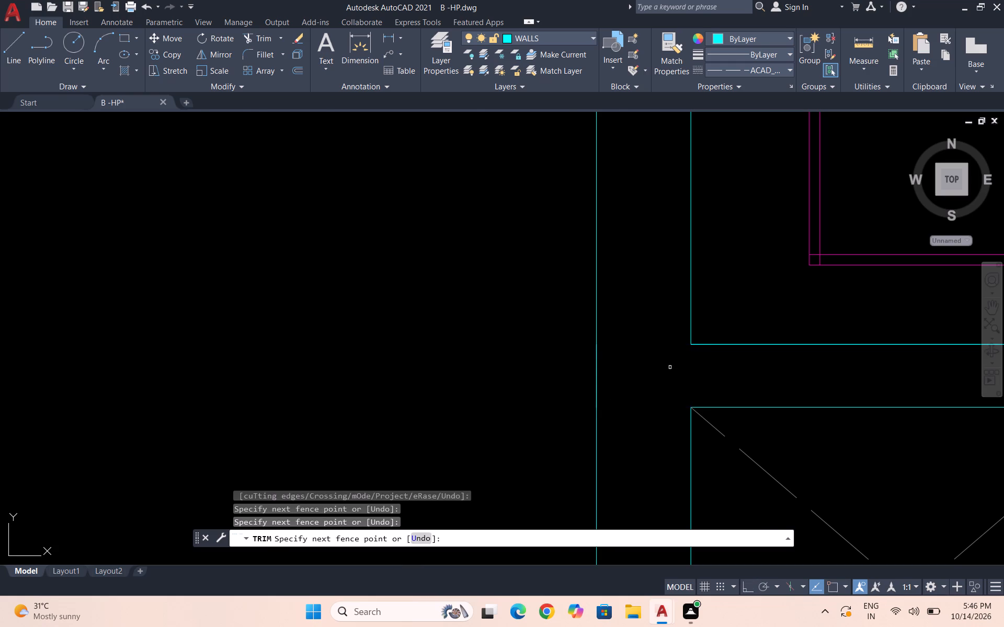
Trim the overlapping wall lines at the upper east corner of the CWS room.
{"action": "scroll", "coordinate": [653, 354], "scroll_direction": "down", "scroll_amount": 4}
{"action": "scroll", "coordinate": [833, 352], "scroll_direction": "up", "scroll_amount": 1}
{"action": "scroll", "coordinate": [914, 361], "scroll_direction": "up", "scroll_amount": 1}
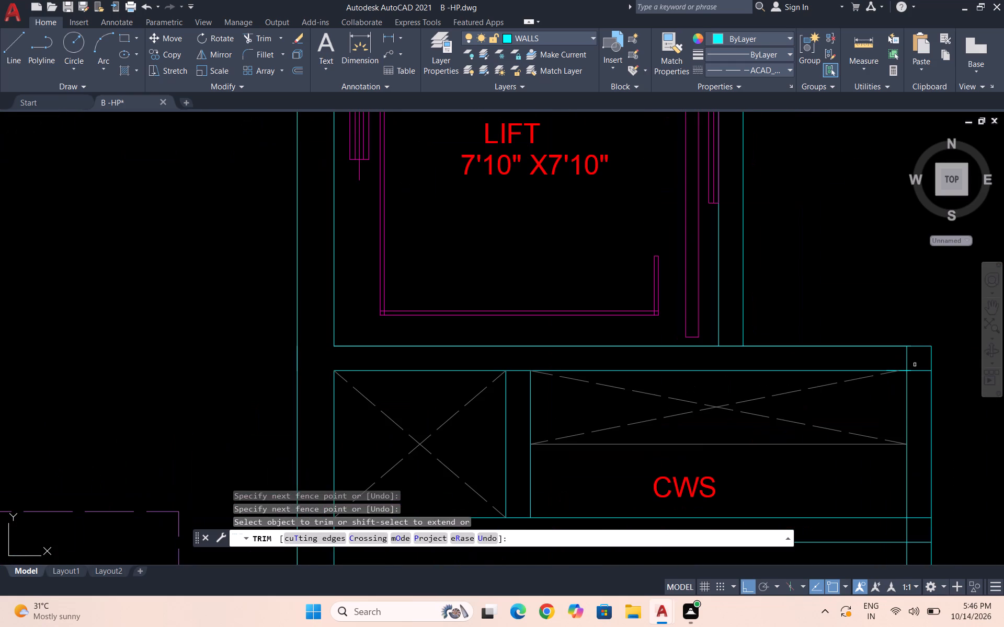
{"action": "left_click", "coordinate": [906, 362]}
{"action": "left_click", "coordinate": [920, 371]}
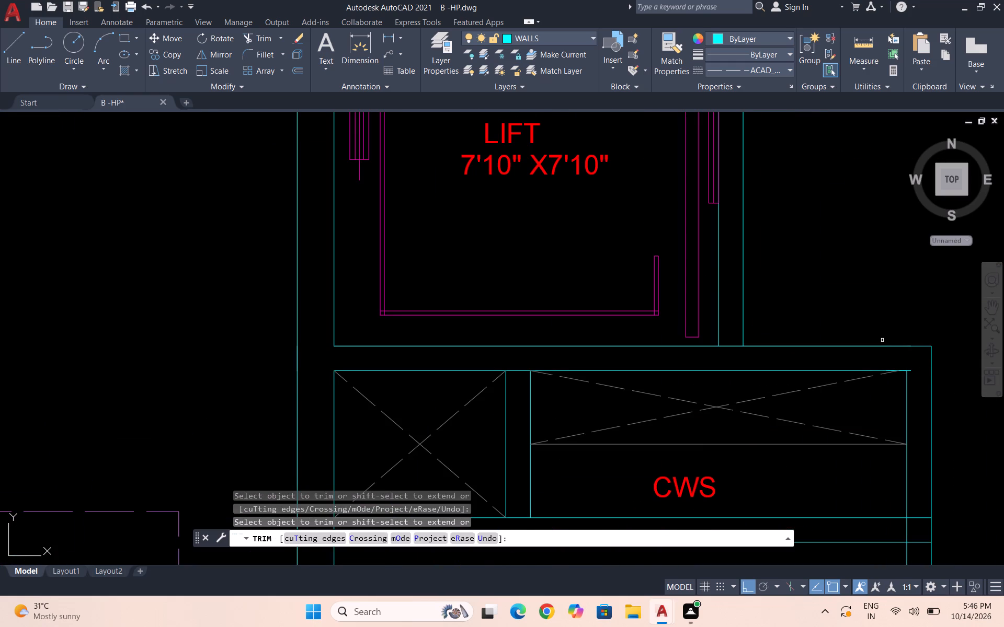
{"action": "left_click", "coordinate": [911, 370]}
Trim the CWS/Garbage partition lines where they run through the east outer wall.
{"action": "scroll", "coordinate": [902, 340], "scroll_direction": "down", "scroll_amount": 3}
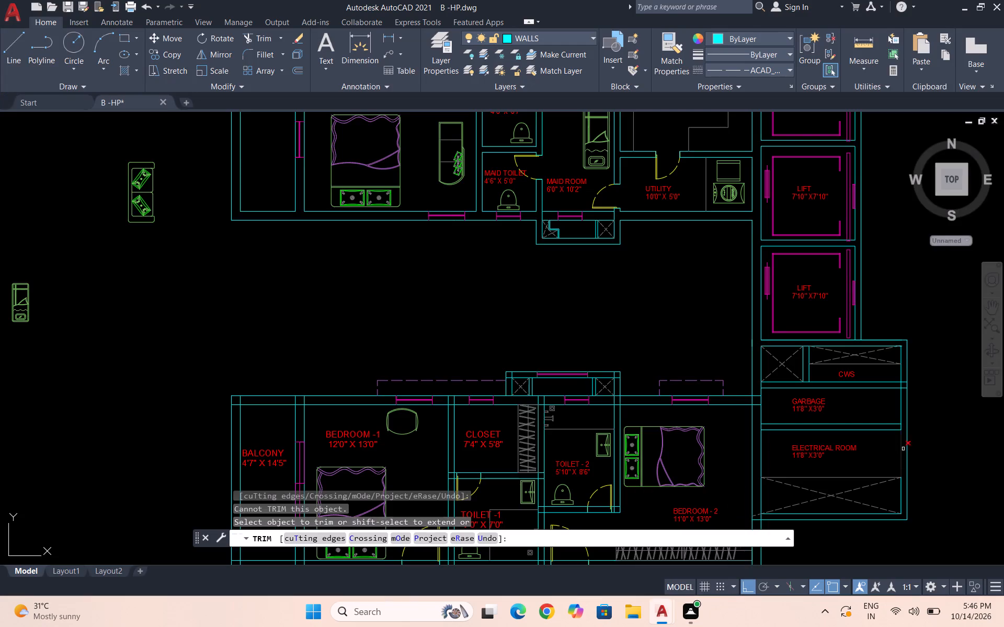
{"action": "scroll", "coordinate": [906, 408], "scroll_direction": "up", "scroll_amount": 3}
{"action": "left_click", "coordinate": [894, 328]}
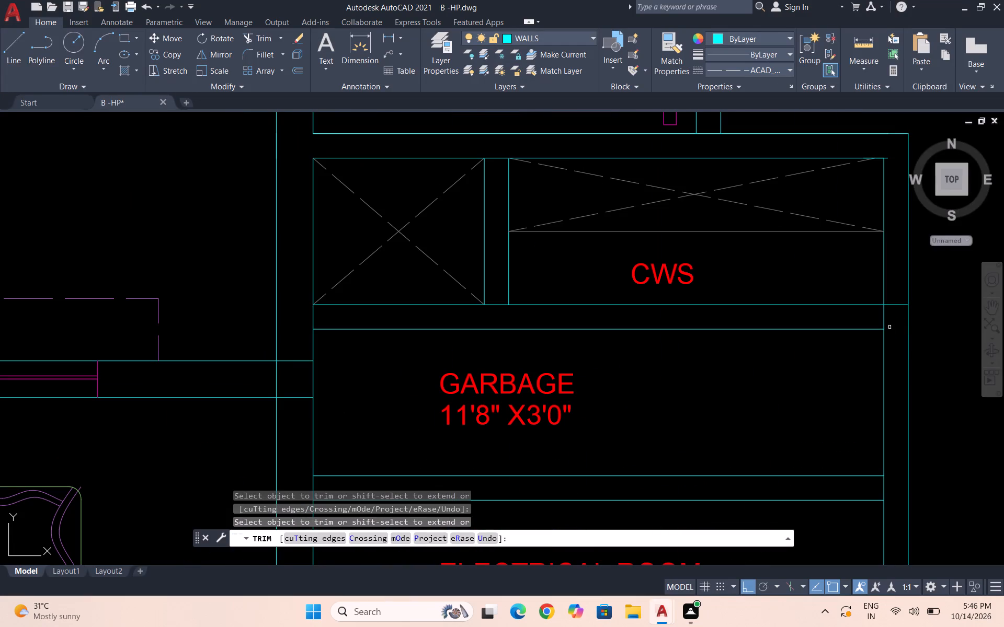
{"action": "left_click", "coordinate": [897, 304]}
Trim the short leftover stub of the CWS top wall line past its inner east corner.
{"action": "scroll", "coordinate": [889, 158], "scroll_direction": "up", "scroll_amount": 4}
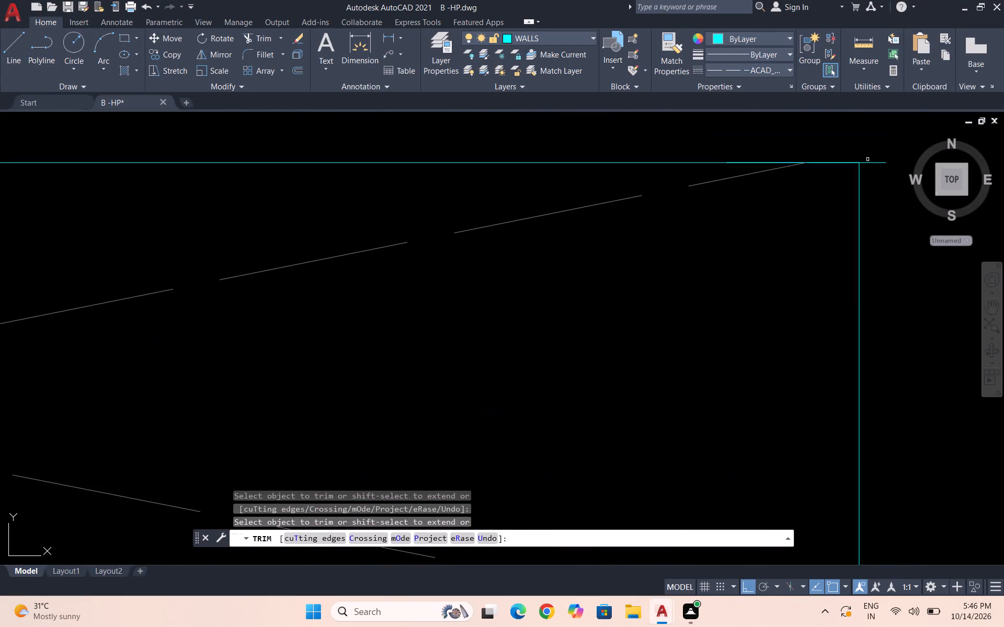
{"action": "left_click", "coordinate": [869, 162]}
Trim the line closing the lower end of the wall between the crossed shaft and CWS.
{"action": "scroll", "coordinate": [869, 153], "scroll_direction": "down", "scroll_amount": 3}
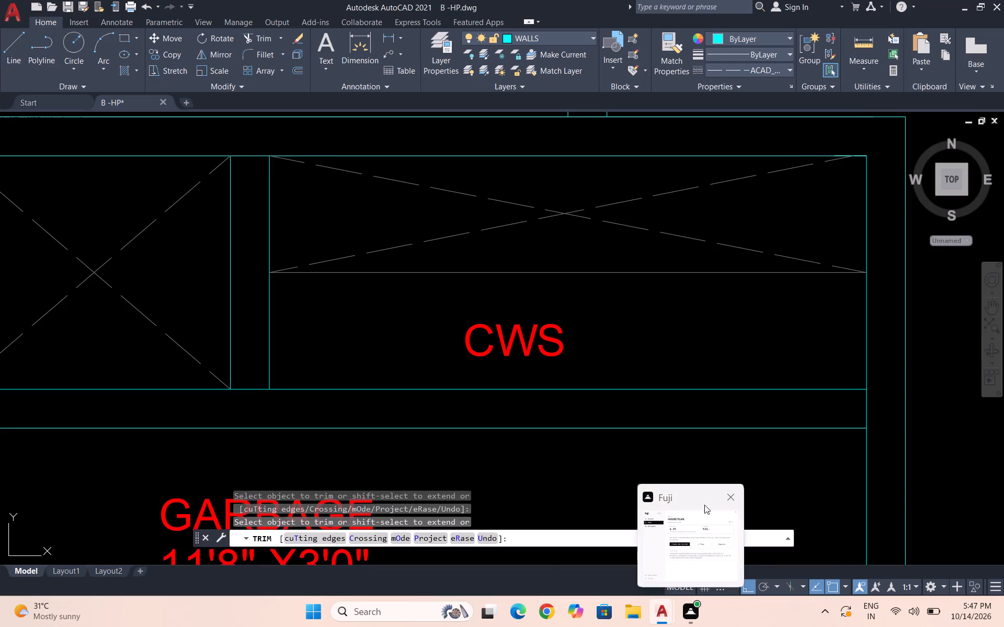
{"action": "scroll", "coordinate": [757, 397], "scroll_direction": "down", "scroll_amount": 1}
{"action": "scroll", "coordinate": [763, 318], "scroll_direction": "down", "scroll_amount": 3}
{"action": "scroll", "coordinate": [748, 401], "scroll_direction": "up", "scroll_amount": 2}
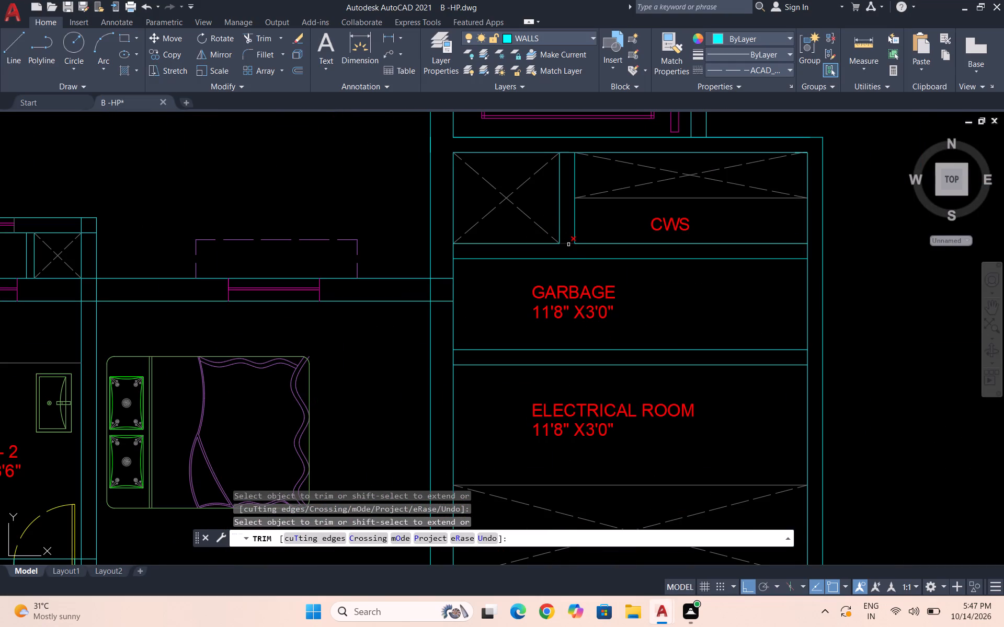
{"action": "left_click", "coordinate": [568, 245]}
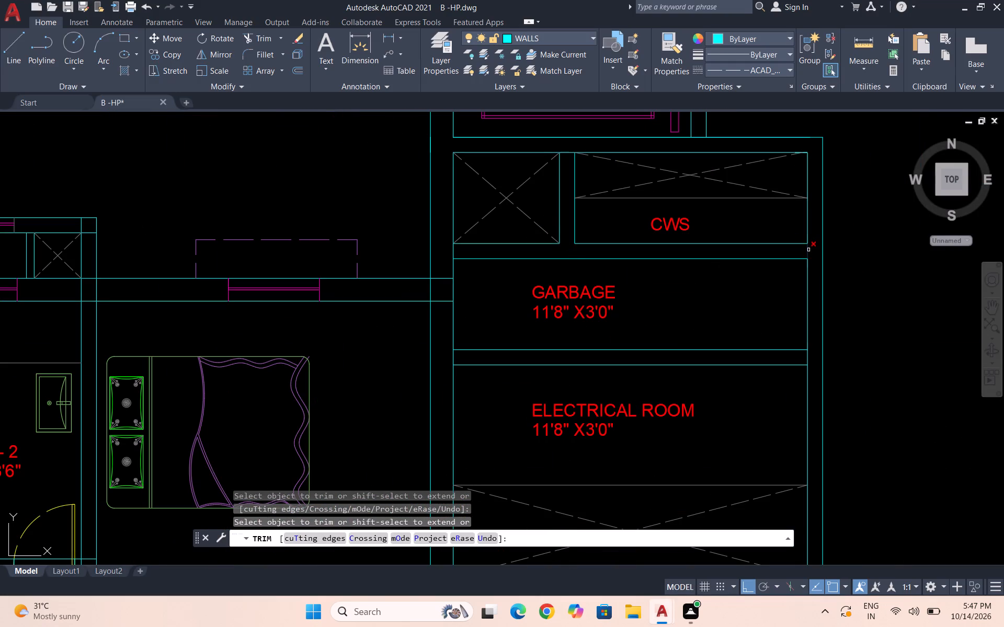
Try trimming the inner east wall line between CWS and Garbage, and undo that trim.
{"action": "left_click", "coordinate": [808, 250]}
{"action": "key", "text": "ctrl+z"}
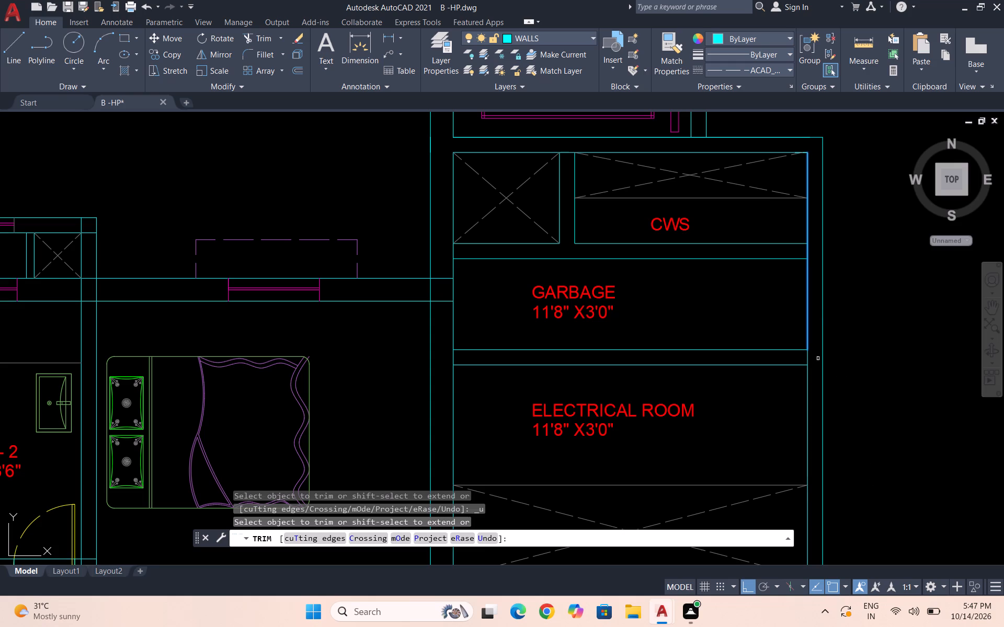
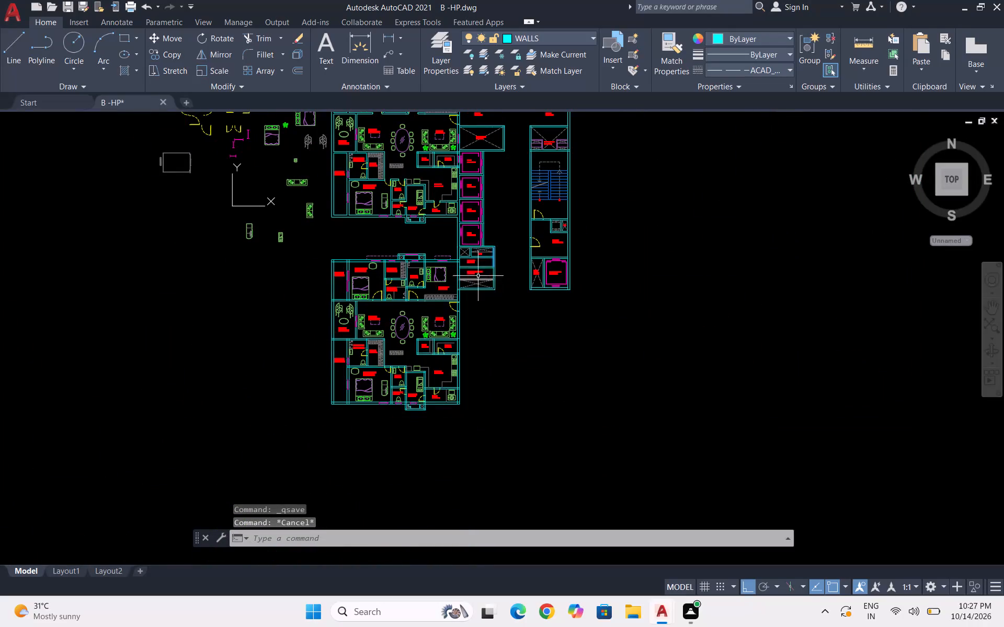
Offset the outer east wall line of the lobby and staircase block 7' eastward, and offset the new line another 6" east.
{"action": "scroll", "coordinate": [513, 238], "scroll_direction": "down", "scroll_amount": 2}
{"action": "scroll", "coordinate": [480, 214], "scroll_direction": "up", "scroll_amount": 3}
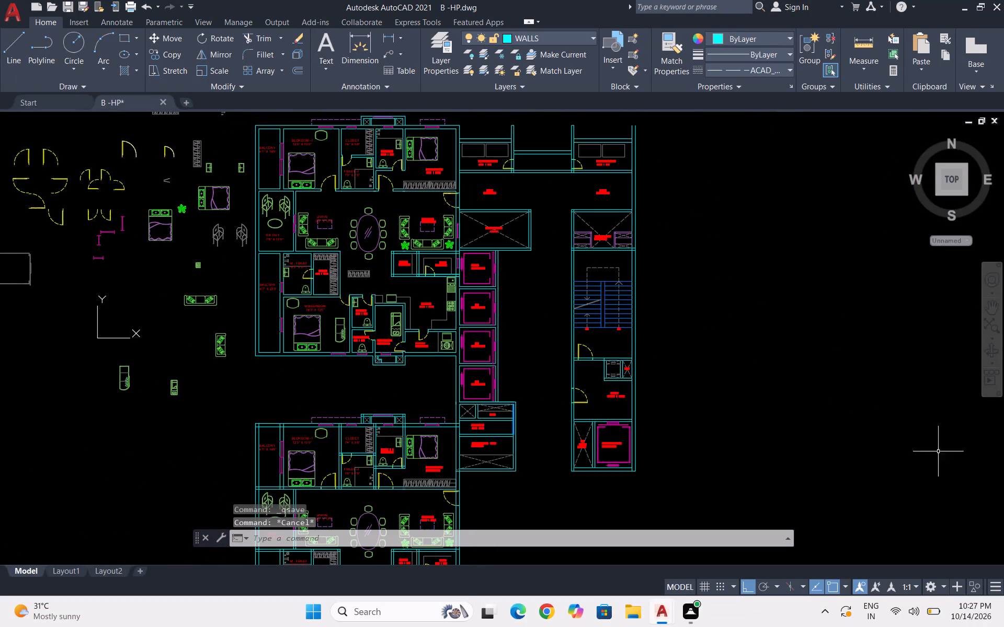
{"action": "left_click", "coordinate": [987, 304]}
{"action": "left_click_drag", "start_coordinate": [715, 339], "coordinate": [679, 509]}
{"action": "scroll", "coordinate": [533, 365], "scroll_direction": "up", "scroll_amount": 1}
{"action": "left_click_drag", "start_coordinate": [549, 368], "coordinate": [512, 324]}
{"action": "left_click_drag", "start_coordinate": [497, 299], "coordinate": [514, 286]}
{"action": "left_click_drag", "start_coordinate": [522, 295], "coordinate": [463, 248]}
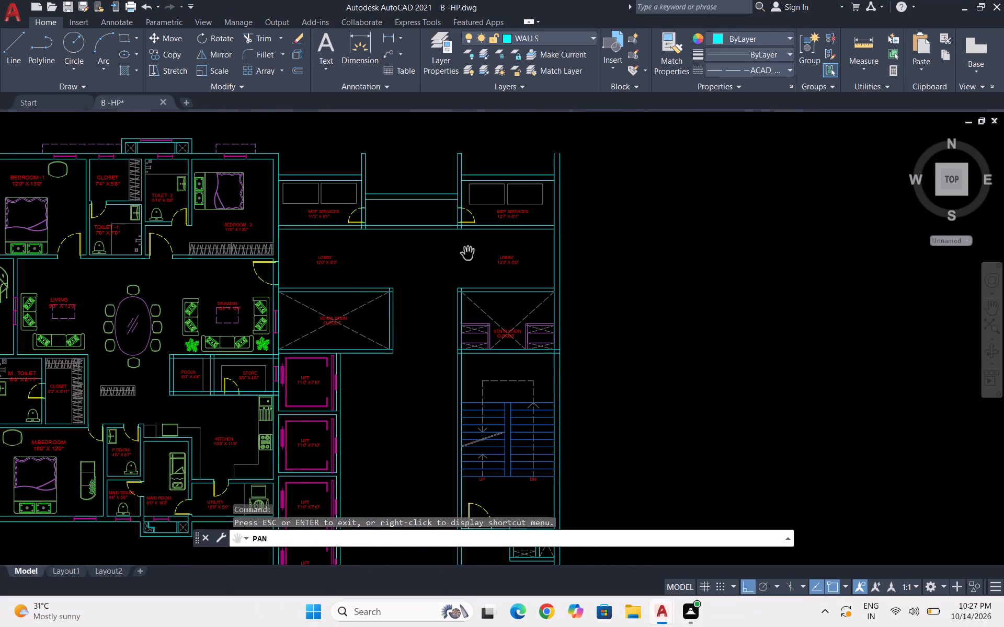
{"action": "key", "text": "Escape"}
{"action": "key", "text": "Escape"}
{"action": "key", "text": "Escape"}
{"action": "key", "text": "o"}
{"action": "key", "text": "Return"}
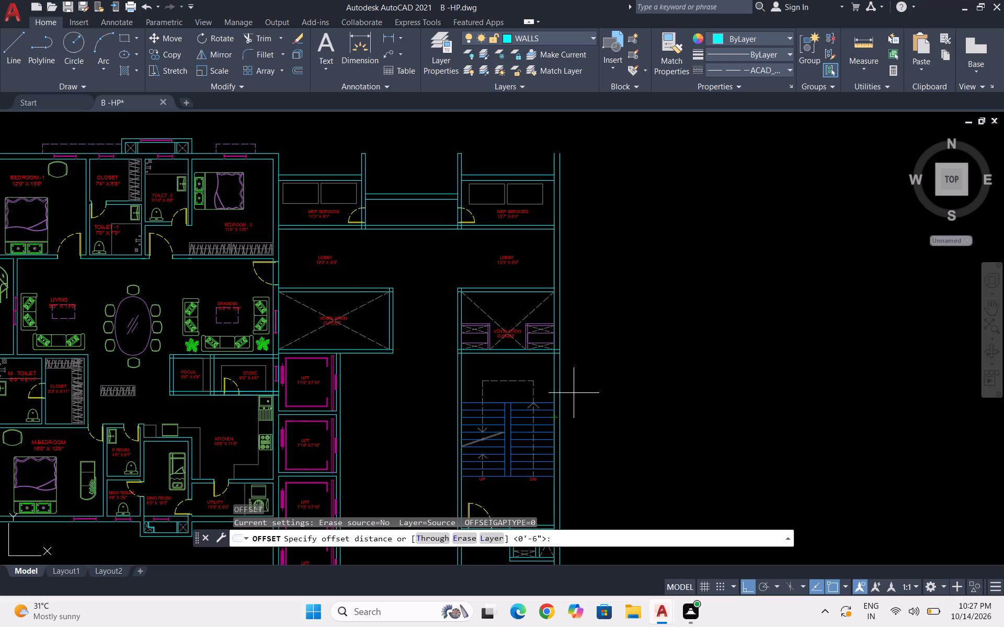
{"action": "key", "text": "Escape"}
{"action": "key", "text": "o"}
{"action": "key", "text": "Return"}
{"action": "type", "text": "7'"}
{"action": "key", "text": "Return"}
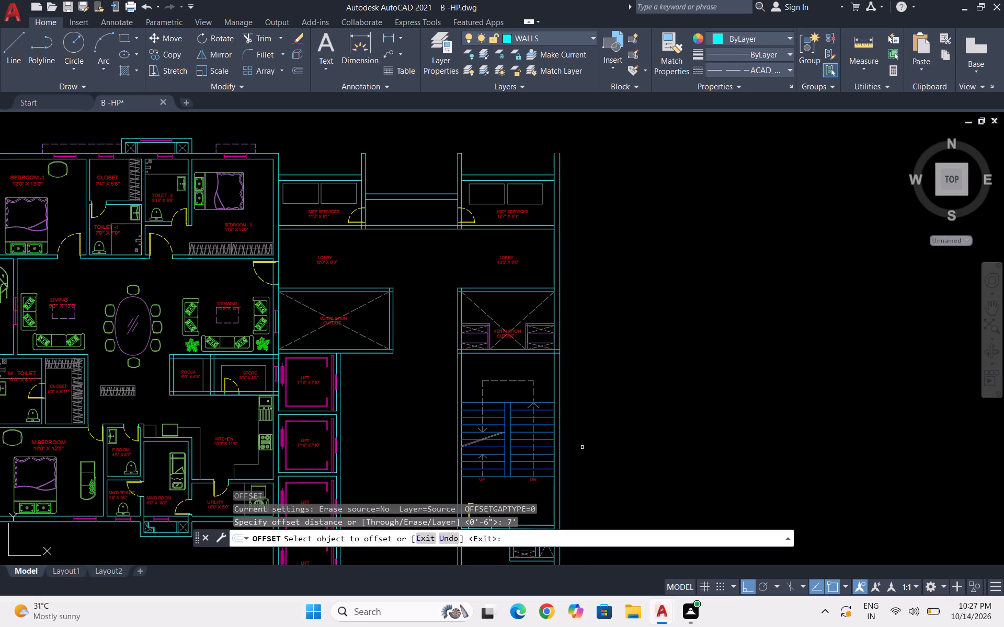
{"action": "left_click", "coordinate": [561, 241]}
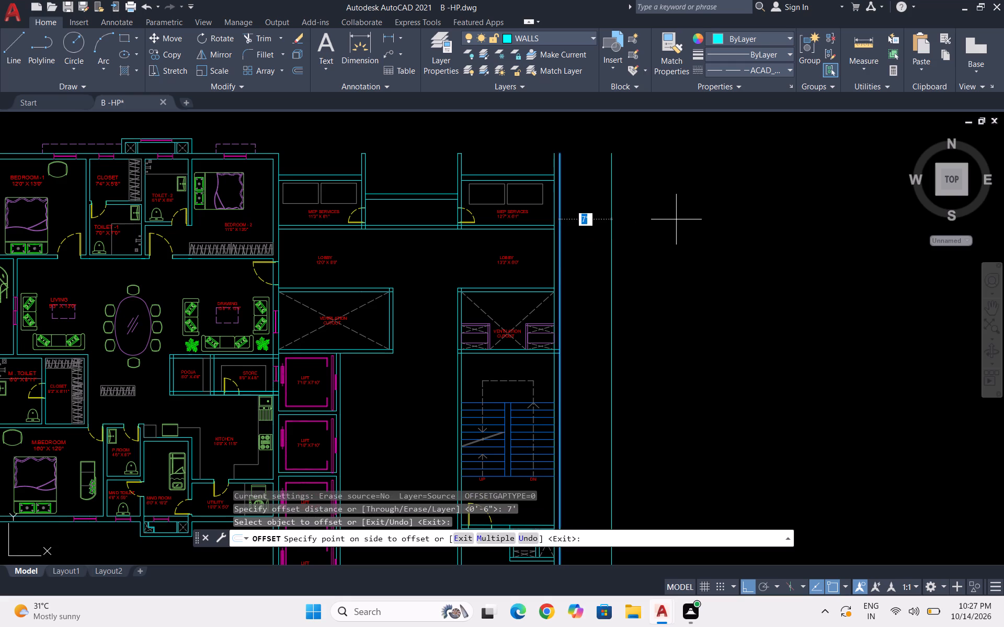
{"action": "left_click", "coordinate": [676, 219]}
{"action": "left_click_drag", "start_coordinate": [611, 236], "coordinate": [656, 237]}
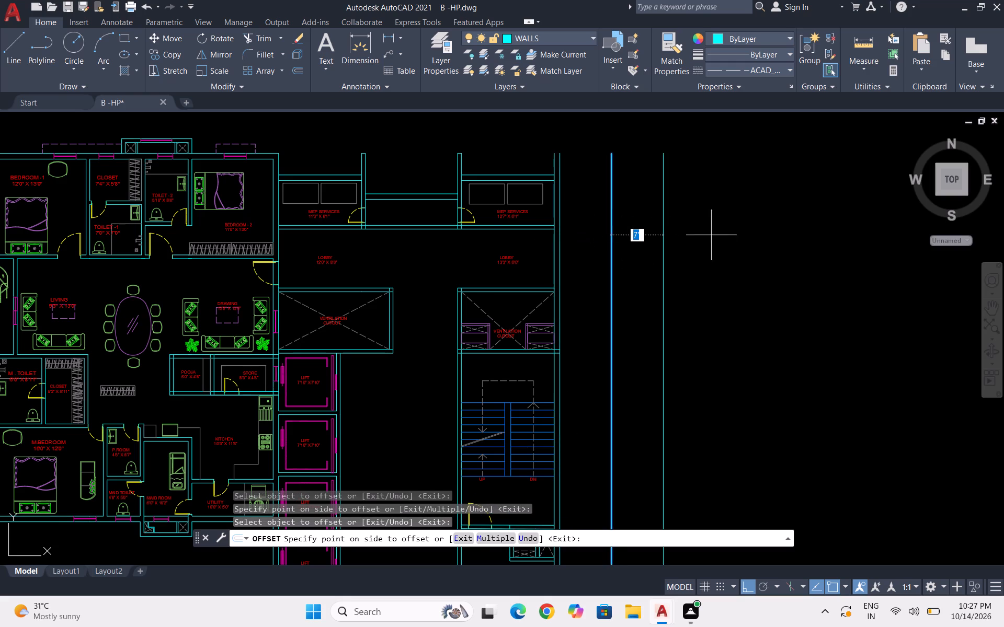
{"action": "type", "text": "6\""}
{"action": "key", "text": "Return"}
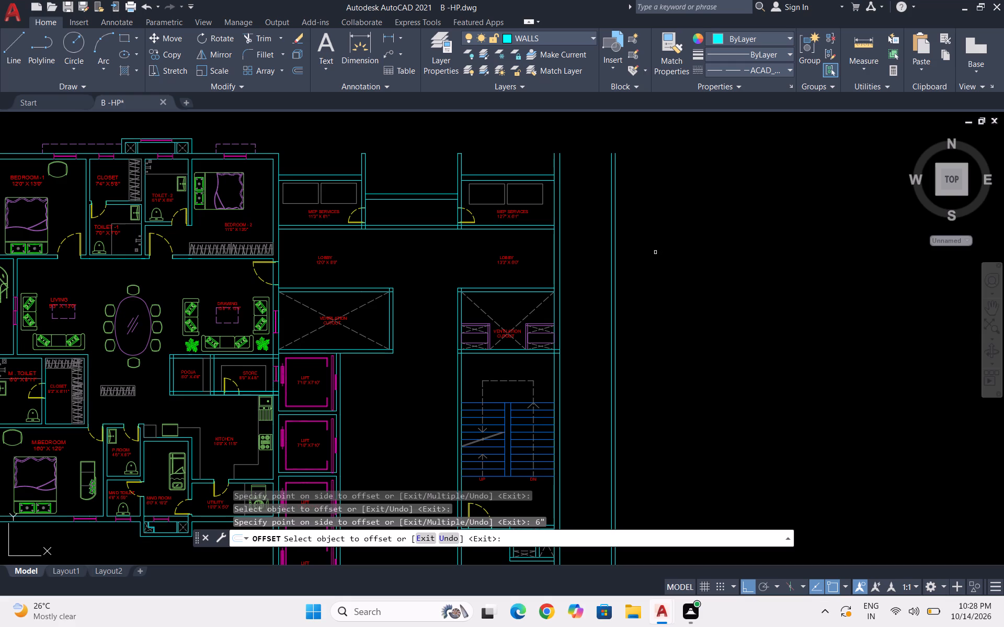
Add another vertical wall pair by offsetting the easternmost line 12' east, and that new line 6" further east.
{"action": "left_click", "coordinate": [616, 239]}
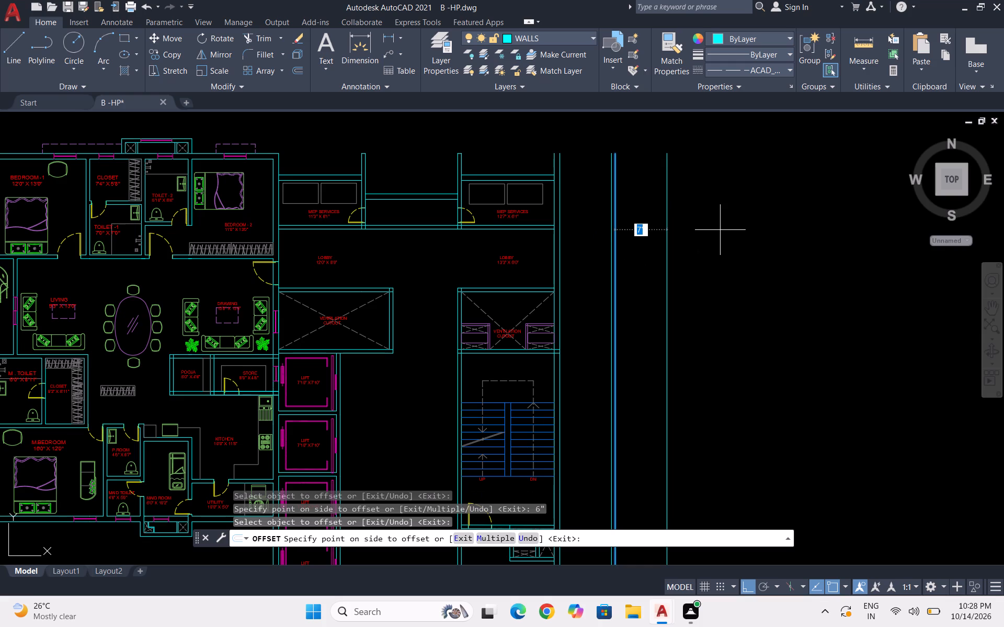
{"action": "type", "text": "12'"}
{"action": "key", "text": "Return"}
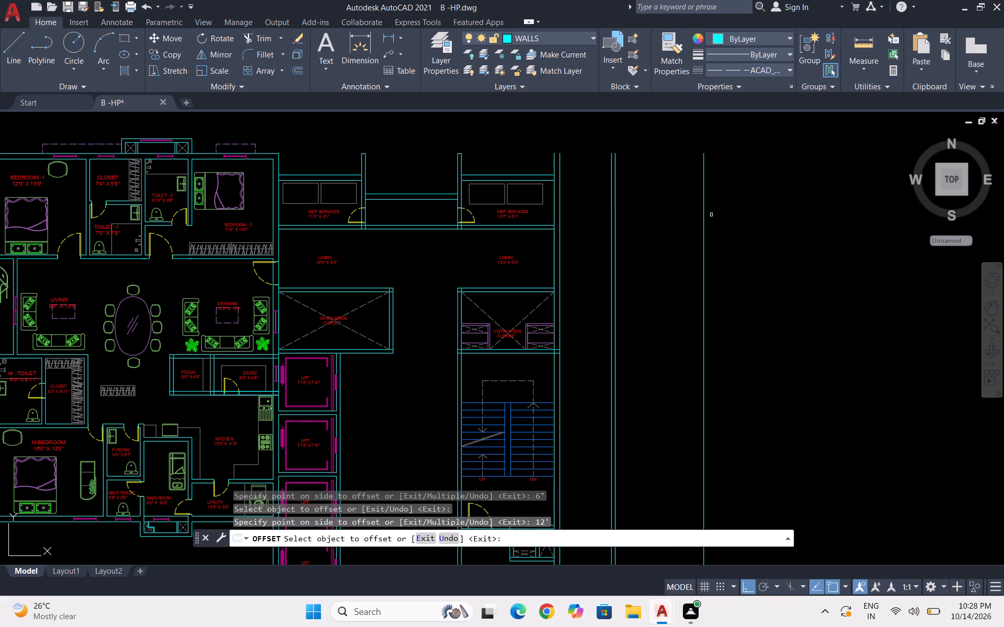
{"action": "left_click_drag", "start_coordinate": [704, 218], "coordinate": [709, 218]}
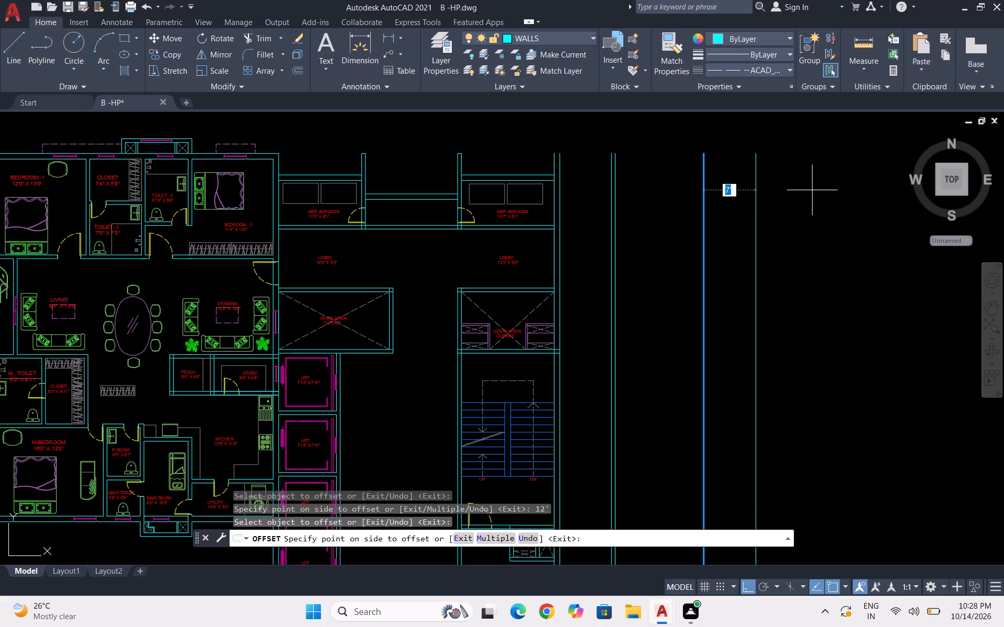
{"action": "type", "text": "6\""}
{"action": "key", "text": "Return"}
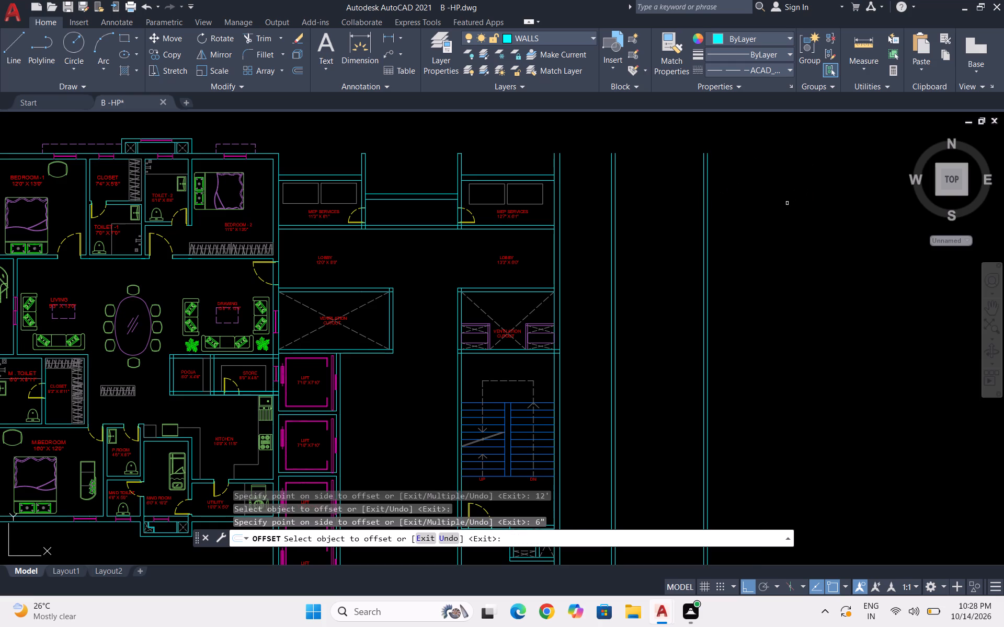
Offset the easternmost wall line 8'6" to the east, and offset the resulting line 6" outward as its wall thickness.
{"action": "left_click", "coordinate": [709, 193]}
{"action": "type", "text": "8'6\""}
{"action": "key", "text": "Return"}
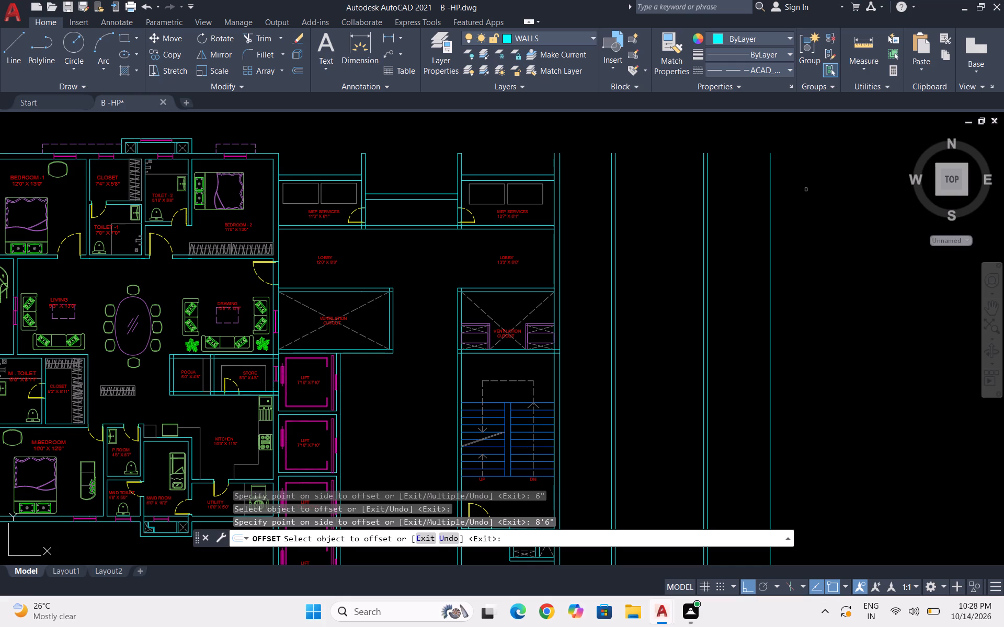
{"action": "left_click", "coordinate": [771, 202]}
{"action": "type", "text": "6\""}
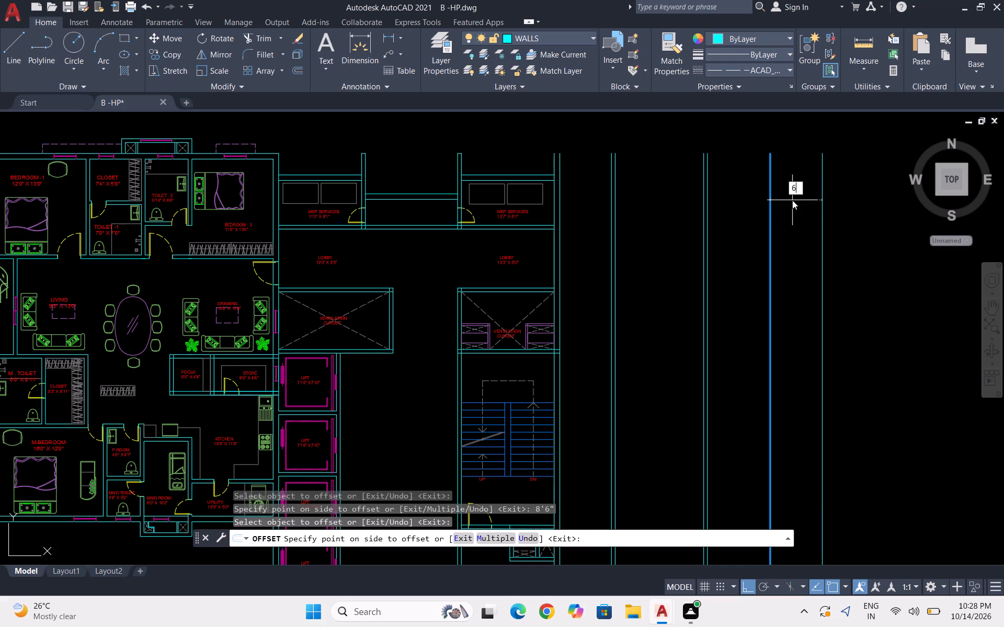
{"action": "key", "text": "Return"}
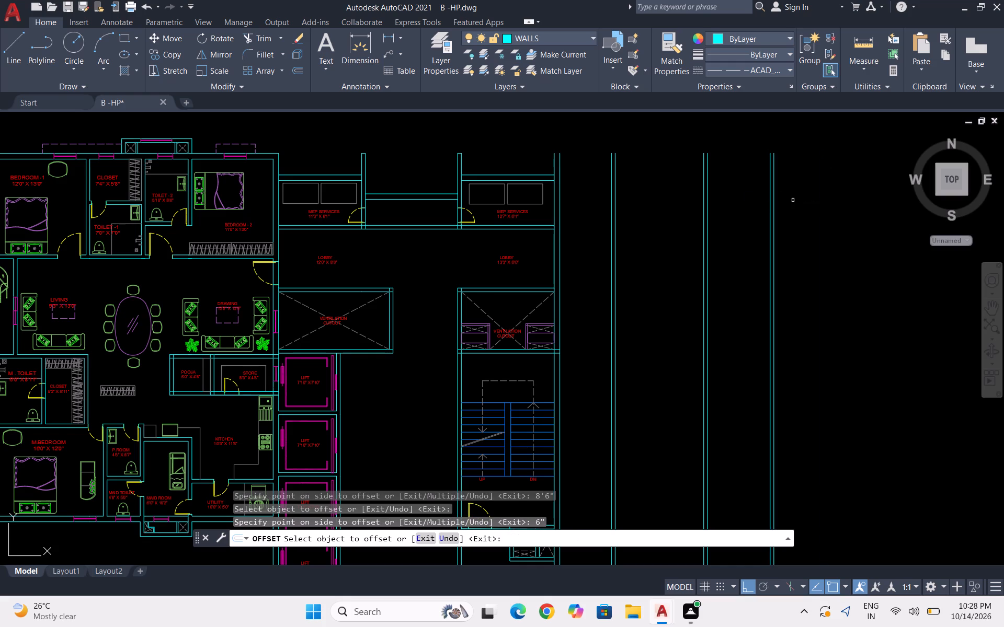
Offset the easternmost vertical wall line 11' further east.
{"action": "left_click", "coordinate": [773, 190]}
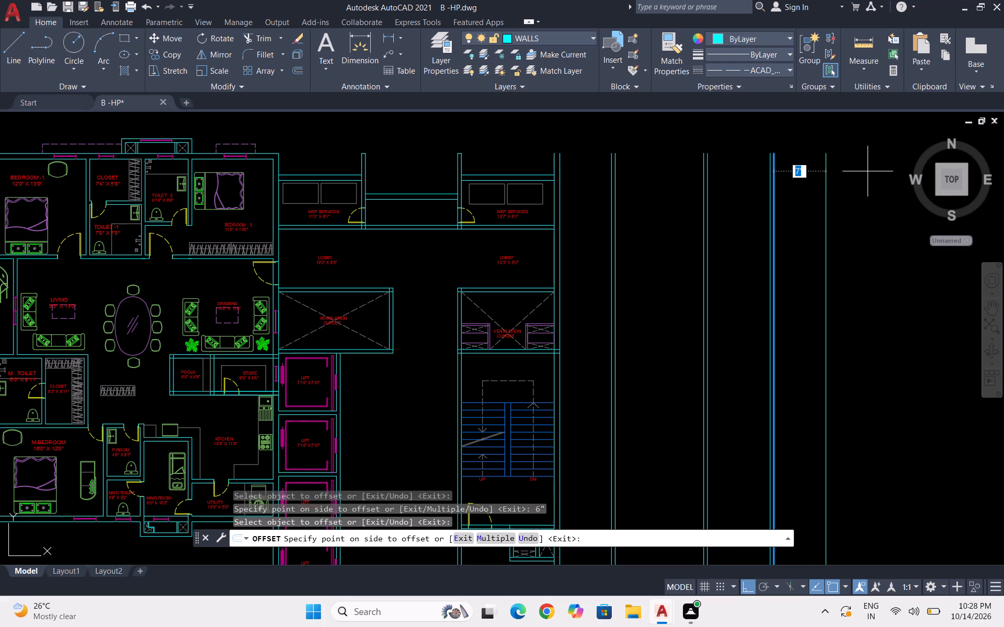
{"action": "type", "text": "11"}
{"action": "key", "text": "apostrophe"}
{"action": "key", "text": "Return"}
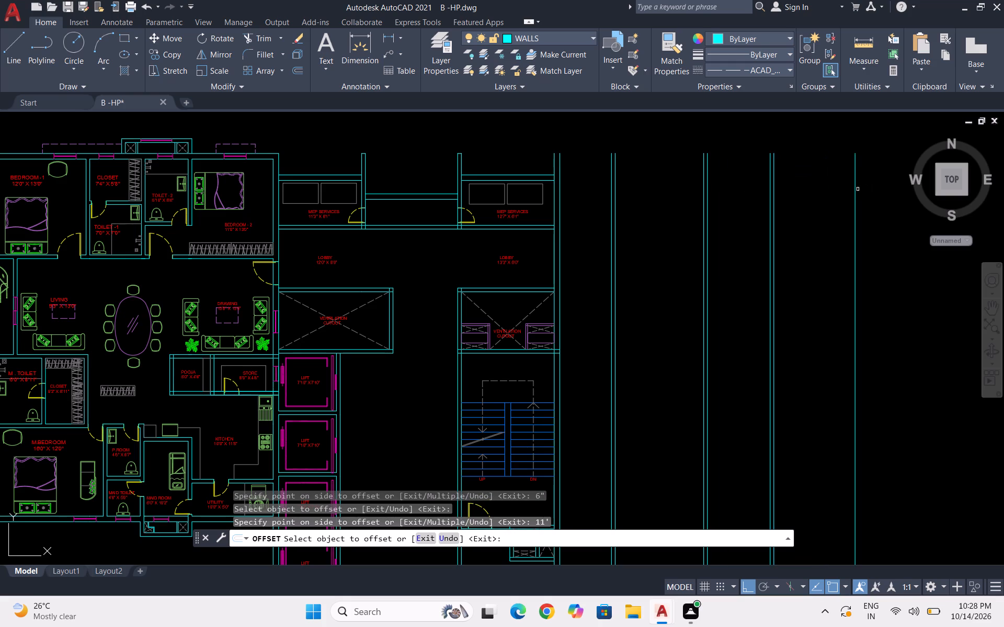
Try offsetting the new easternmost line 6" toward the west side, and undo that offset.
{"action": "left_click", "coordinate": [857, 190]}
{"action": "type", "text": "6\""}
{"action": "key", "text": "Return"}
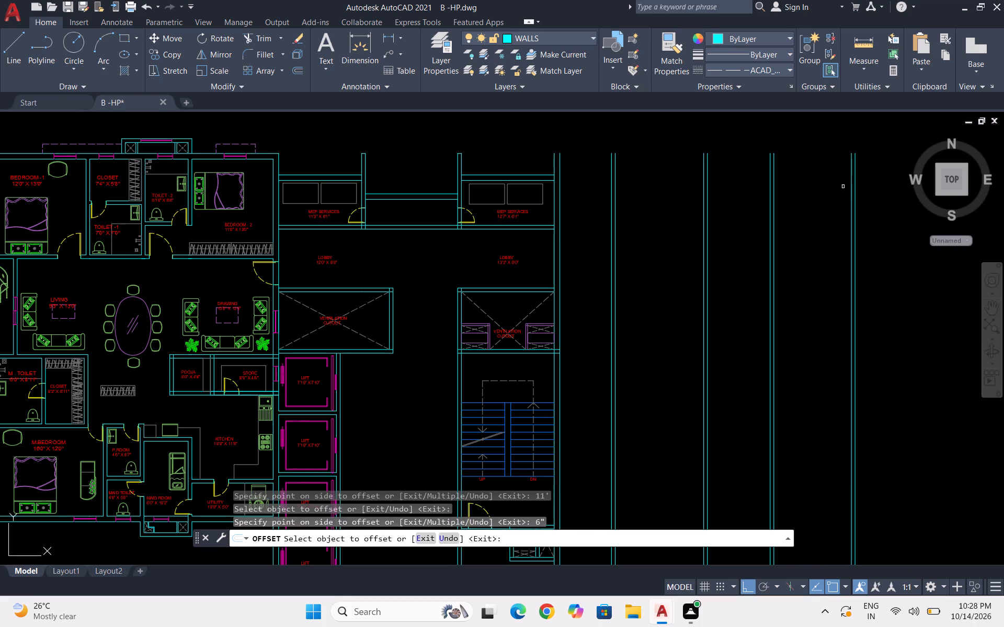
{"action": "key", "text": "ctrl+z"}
Offset the easternmost vertical line 6" to its east side to form the wall thickness.
{"action": "left_click", "coordinate": [854, 197]}
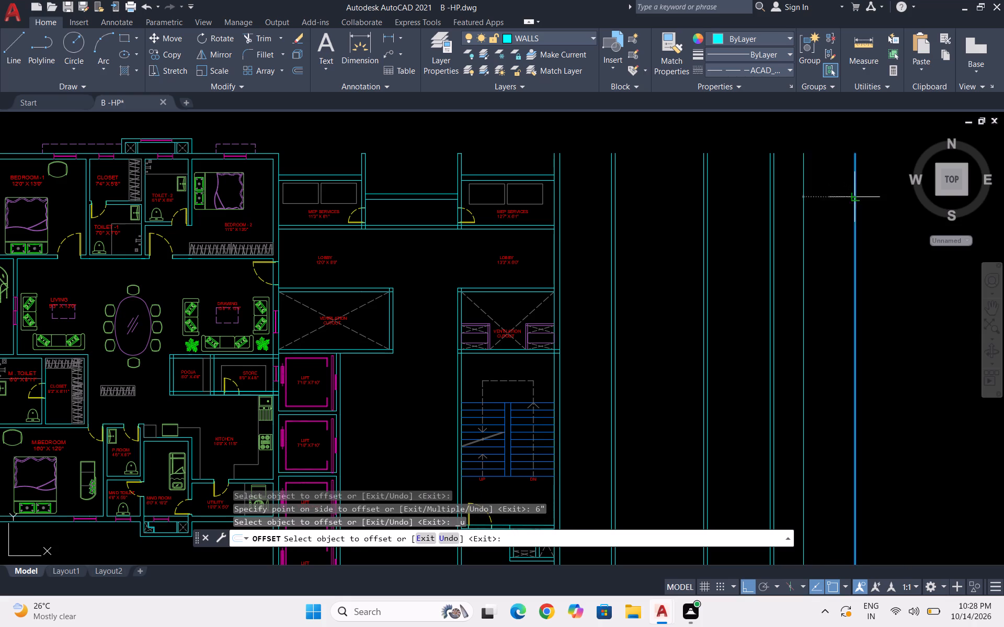
{"action": "type", "text": "6\""}
{"action": "key", "text": "Return"}
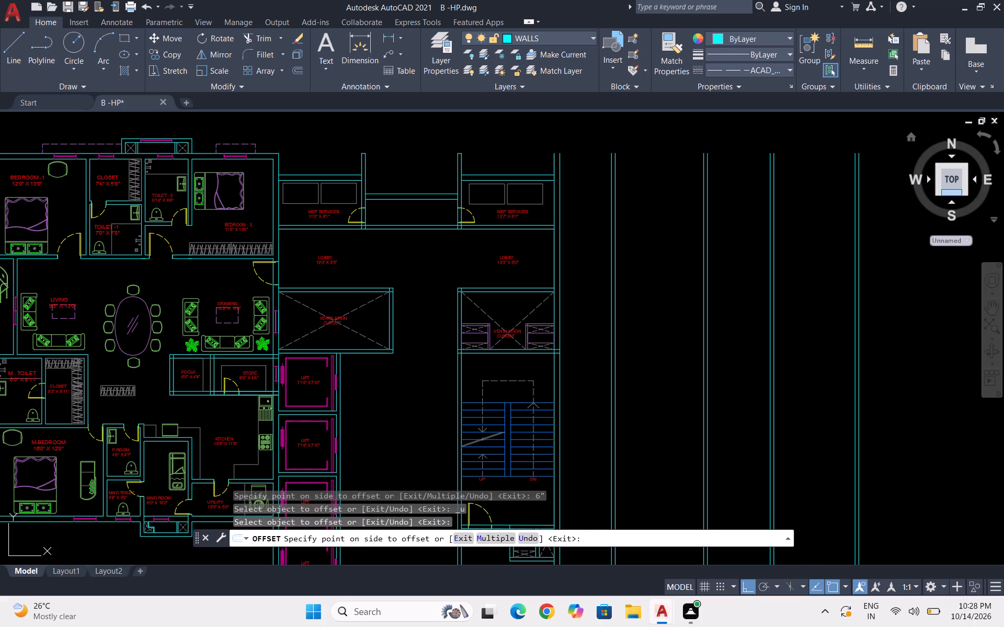
Offset the easternmost wall line 4'7" east, and offset the resulting line 9" further east for the outer wall.
{"action": "scroll", "coordinate": [952, 200], "scroll_direction": "down", "scroll_amount": 1}
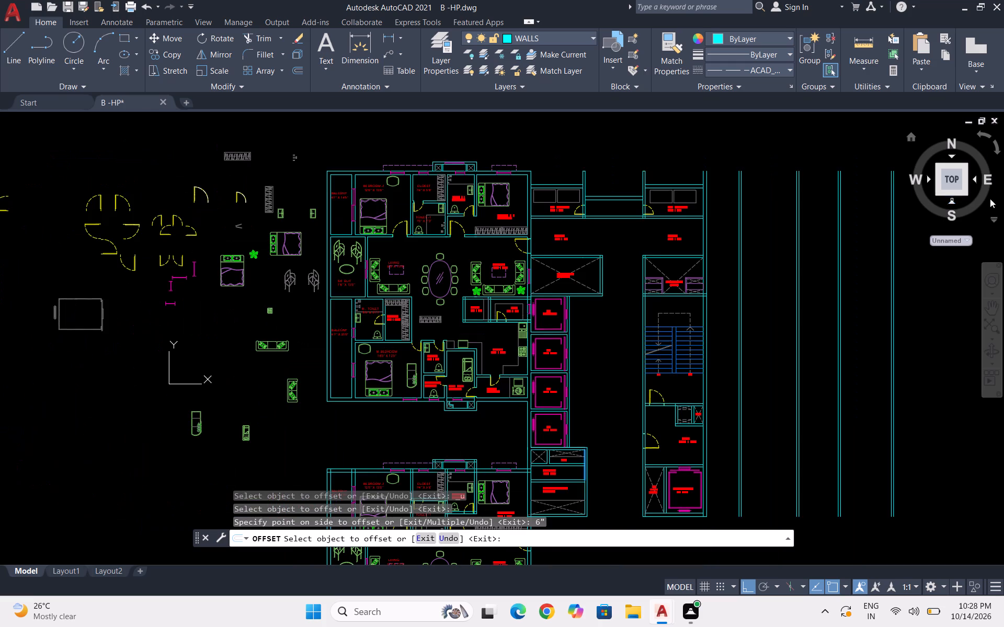
{"action": "scroll", "coordinate": [848, 268], "scroll_direction": "down", "scroll_amount": 1}
{"action": "scroll", "coordinate": [879, 252], "scroll_direction": "up", "scroll_amount": 2}
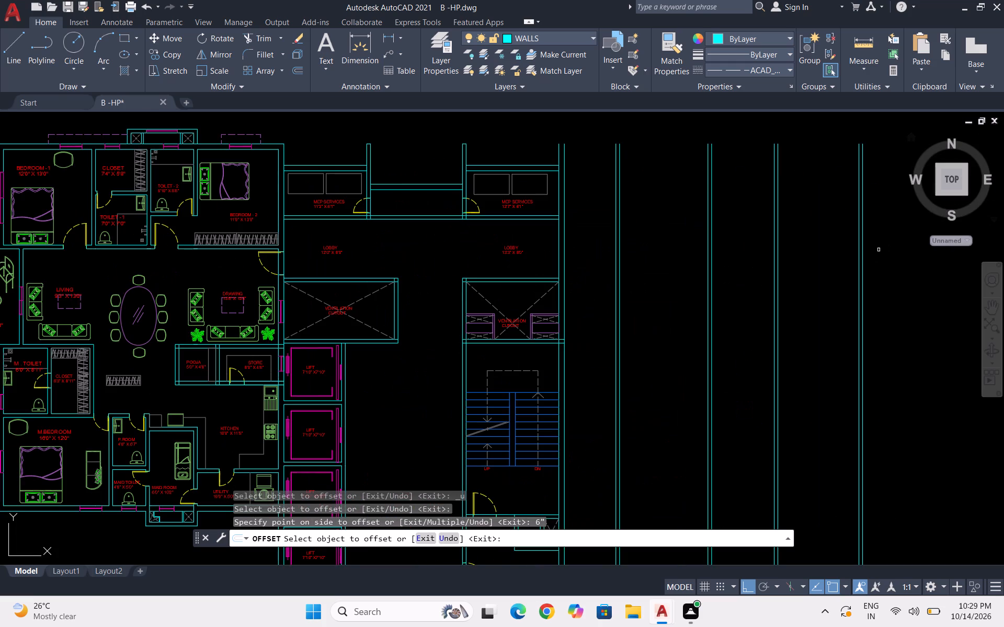
{"action": "left_click", "coordinate": [864, 250]}
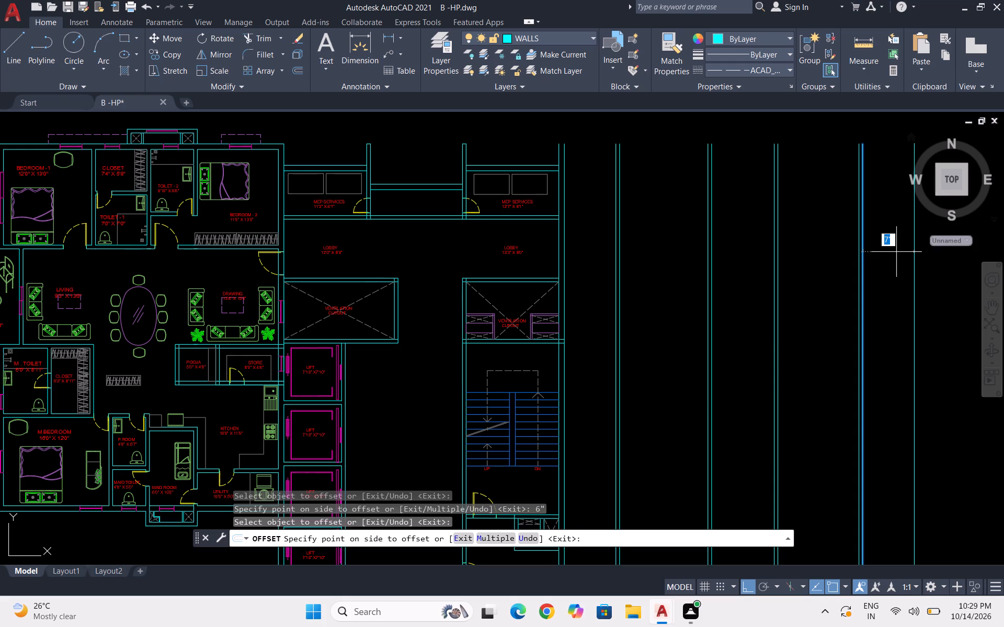
{"action": "key", "text": "4"}
{"action": "type", "text": "'7\""}
{"action": "key", "text": "Return"}
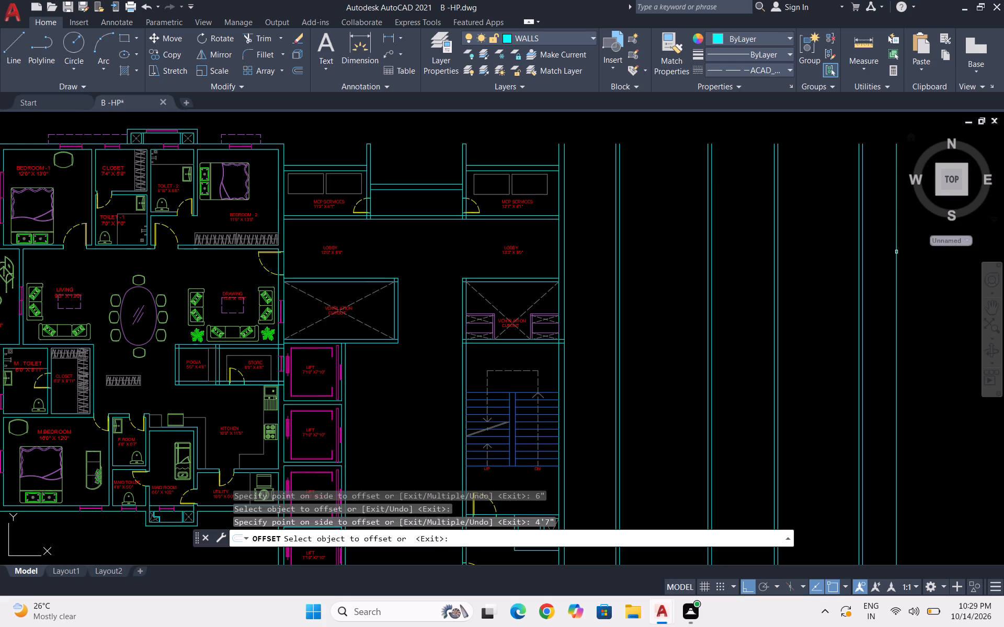
{"action": "left_click", "coordinate": [896, 291]}
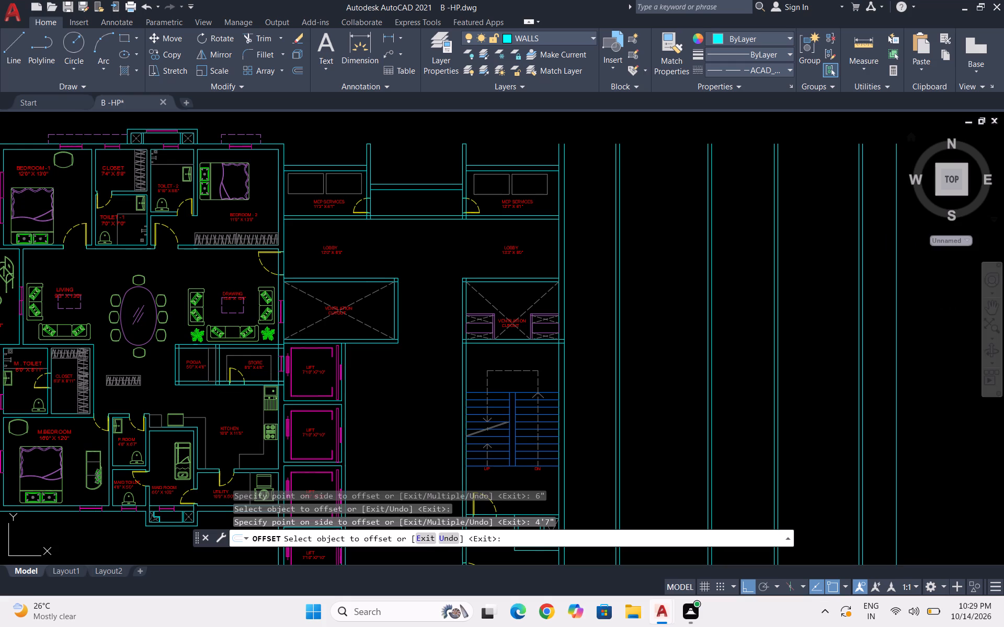
{"action": "type", "text": "9\""}
{"action": "key", "text": "Return"}
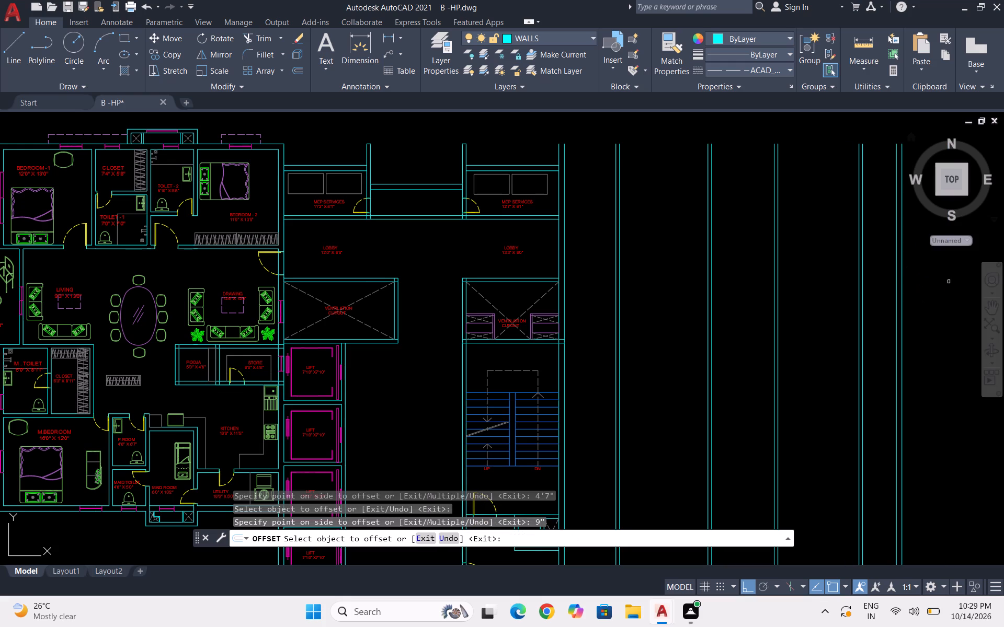
{"action": "scroll", "coordinate": [806, 260], "scroll_direction": "down", "scroll_amount": 1}
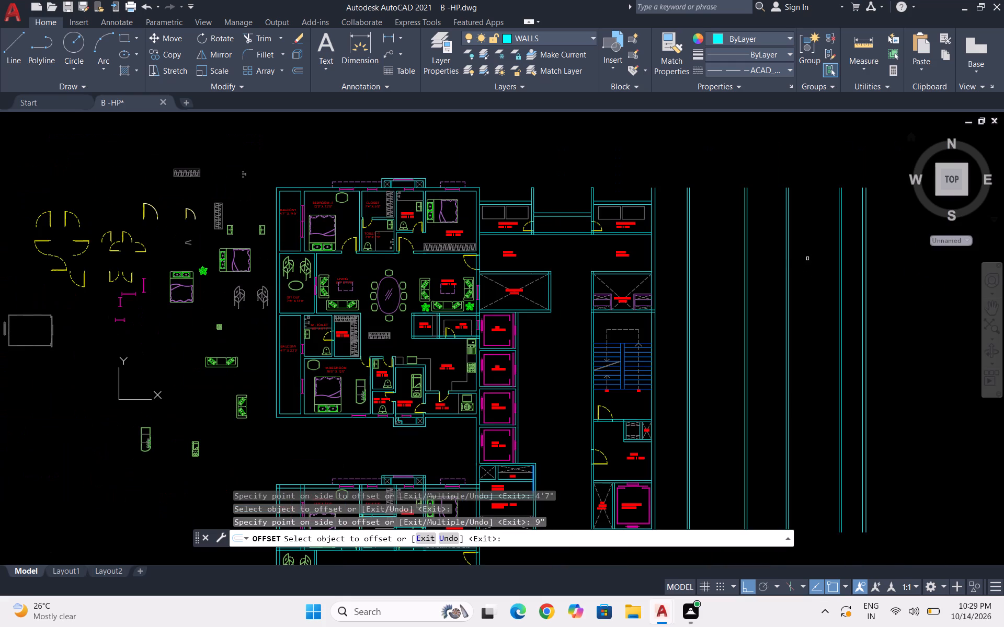
{"action": "key", "text": "Escape"}
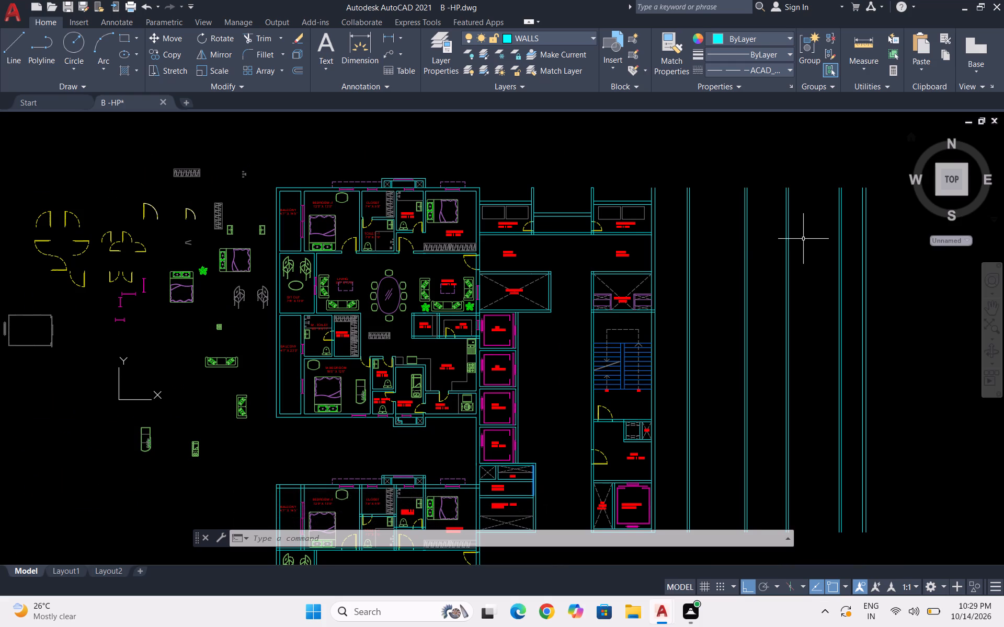
{"action": "key", "text": "Escape"}
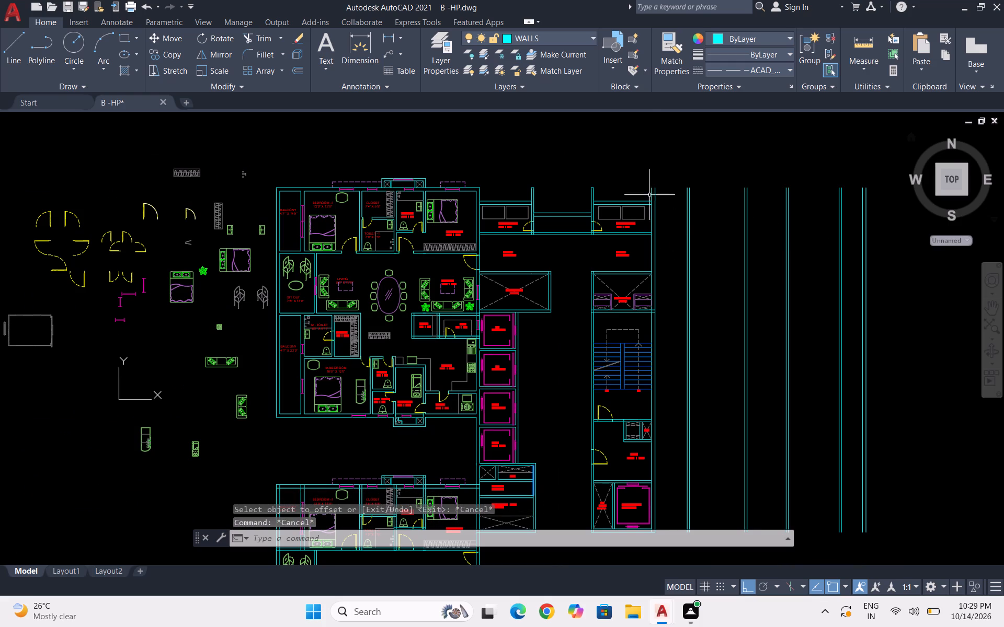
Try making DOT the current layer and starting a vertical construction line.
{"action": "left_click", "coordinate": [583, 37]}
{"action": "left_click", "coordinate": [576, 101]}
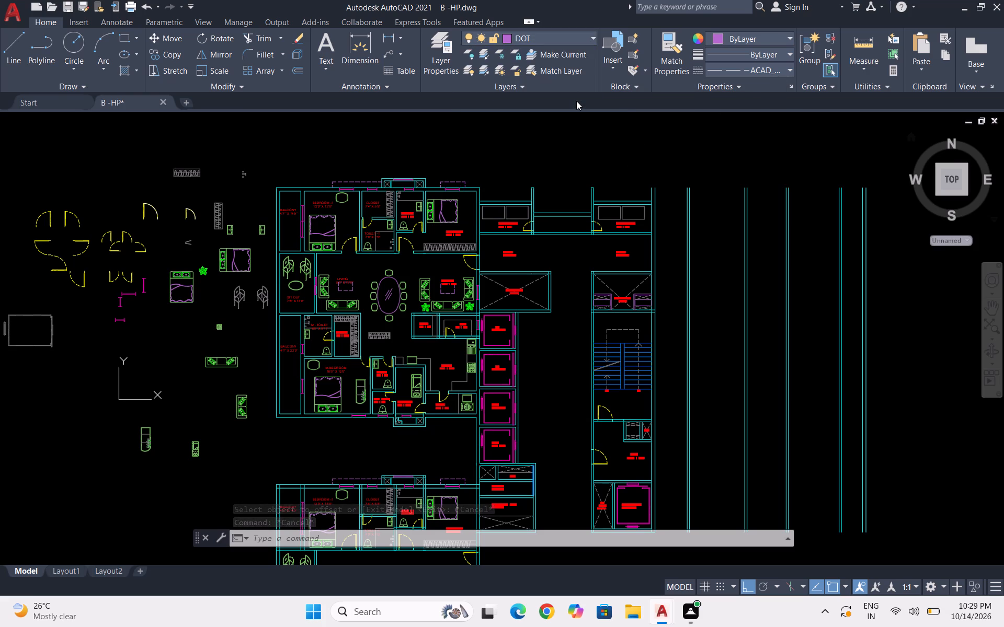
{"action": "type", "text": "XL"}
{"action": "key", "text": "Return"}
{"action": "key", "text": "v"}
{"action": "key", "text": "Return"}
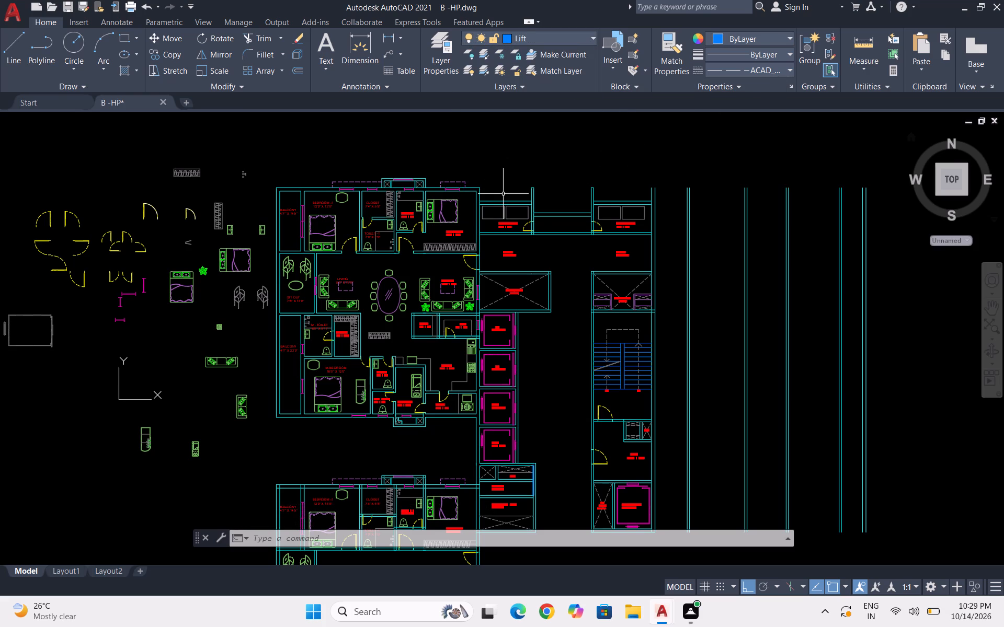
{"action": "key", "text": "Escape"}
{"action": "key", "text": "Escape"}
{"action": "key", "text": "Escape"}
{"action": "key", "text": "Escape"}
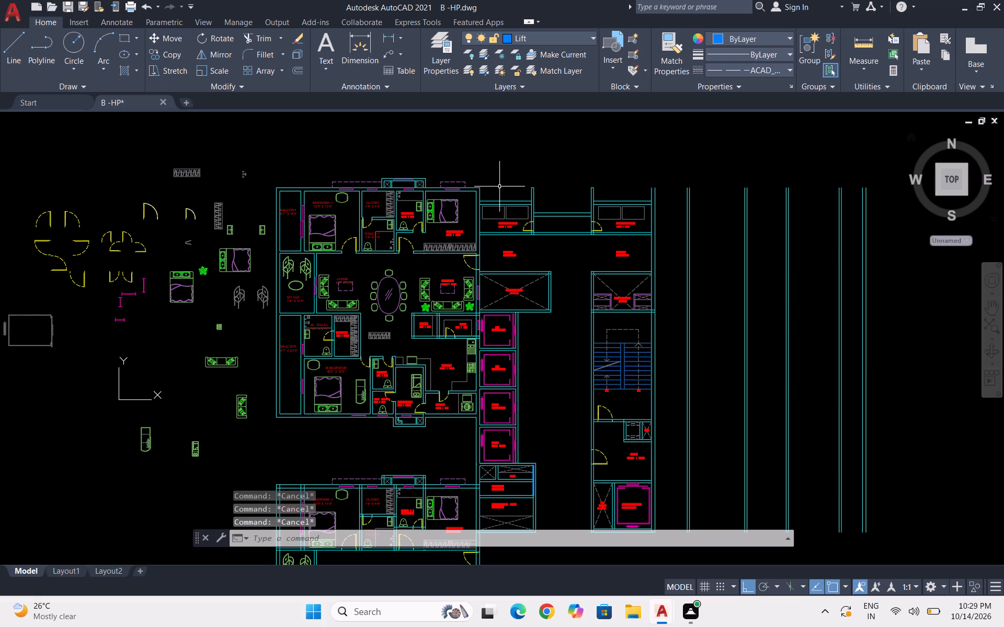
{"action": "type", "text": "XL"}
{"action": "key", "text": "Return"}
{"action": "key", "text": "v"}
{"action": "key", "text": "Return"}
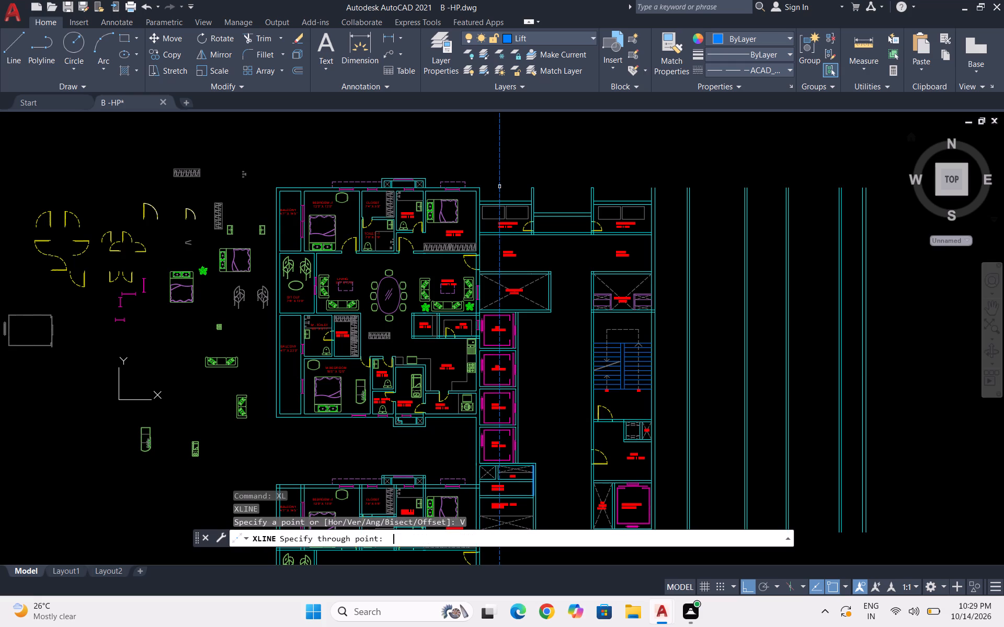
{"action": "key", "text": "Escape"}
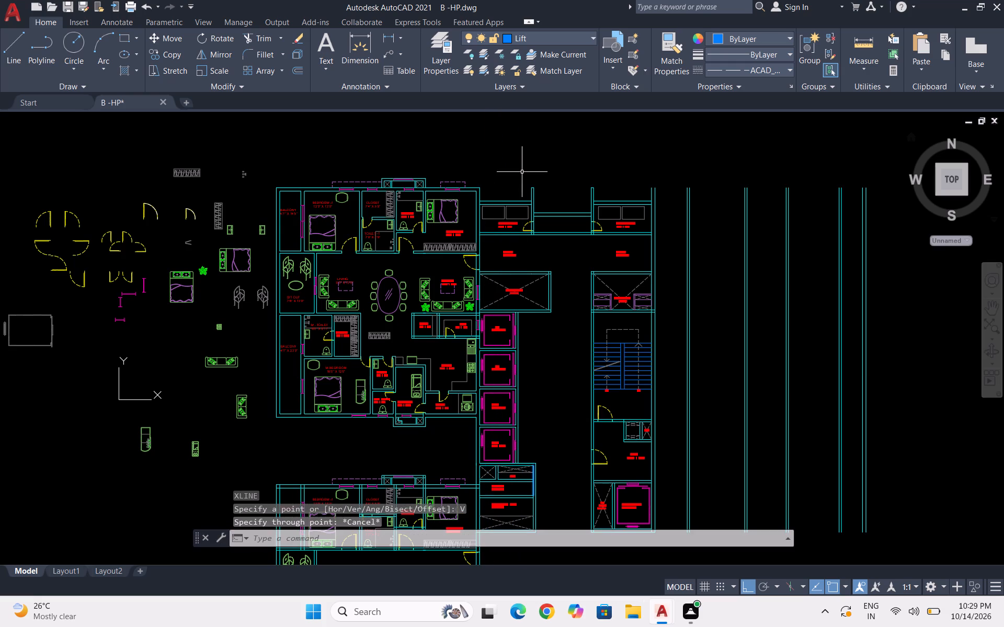
Place horizontal construction lines through the outer and inner corners of the upper apartment's north wall beside Bedroom-2.
{"action": "type", "text": "XL"}
{"action": "key", "text": "Return"}
{"action": "key", "text": "h"}
{"action": "key", "text": "Return"}
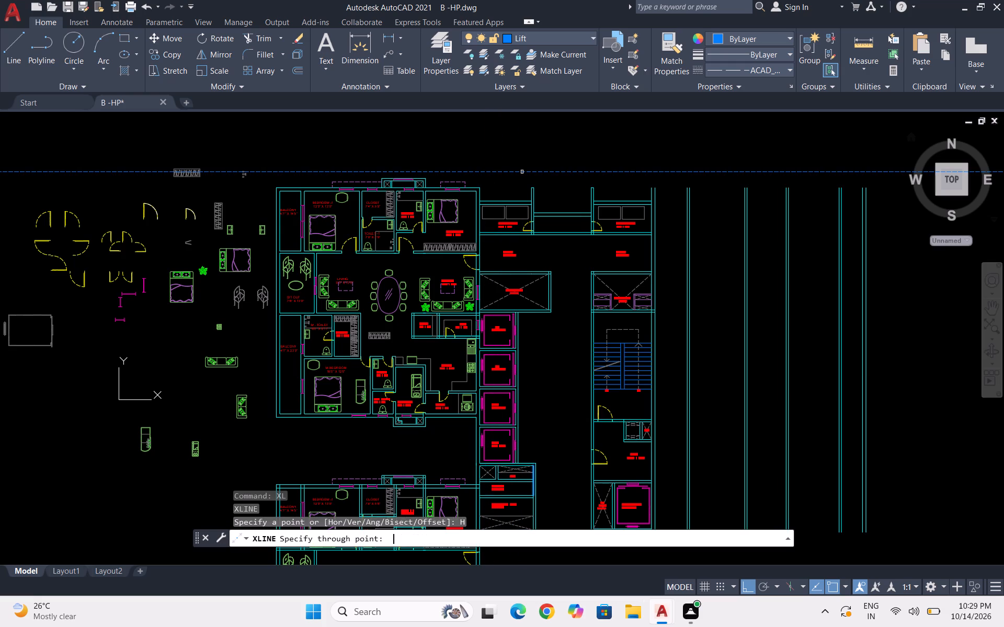
{"action": "left_click", "coordinate": [481, 187]}
{"action": "scroll", "coordinate": [478, 201], "scroll_direction": "up", "scroll_amount": 2}
{"action": "left_click", "coordinate": [472, 177]}
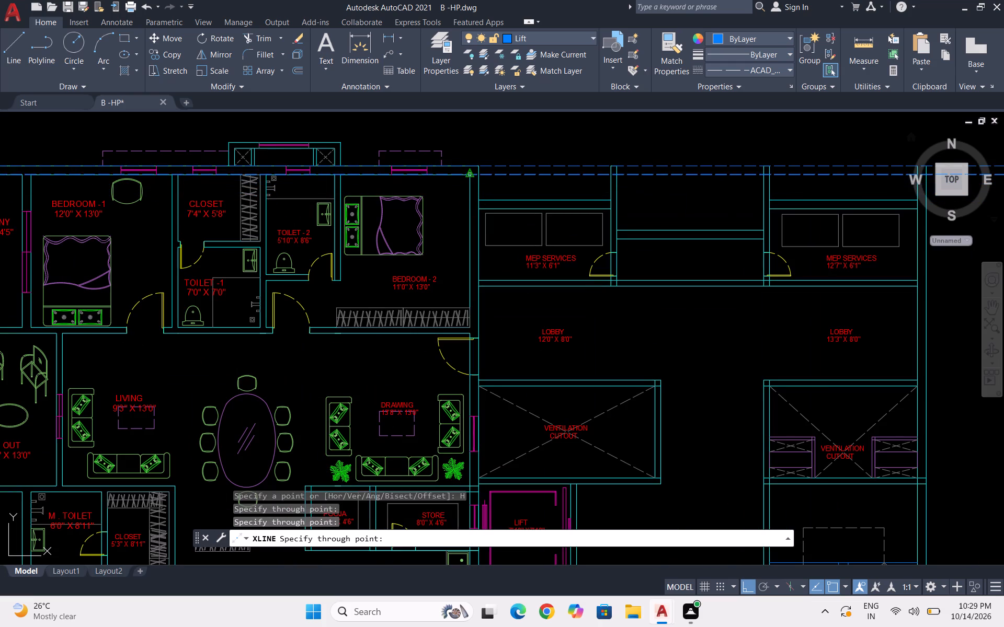
Add two more horizontal construction lines through the outer and inner faces of the upper apartment's south wall below the utility.
{"action": "scroll", "coordinate": [467, 180], "scroll_direction": "down", "scroll_amount": 5}
{"action": "scroll", "coordinate": [474, 207], "scroll_direction": "up", "scroll_amount": 2}
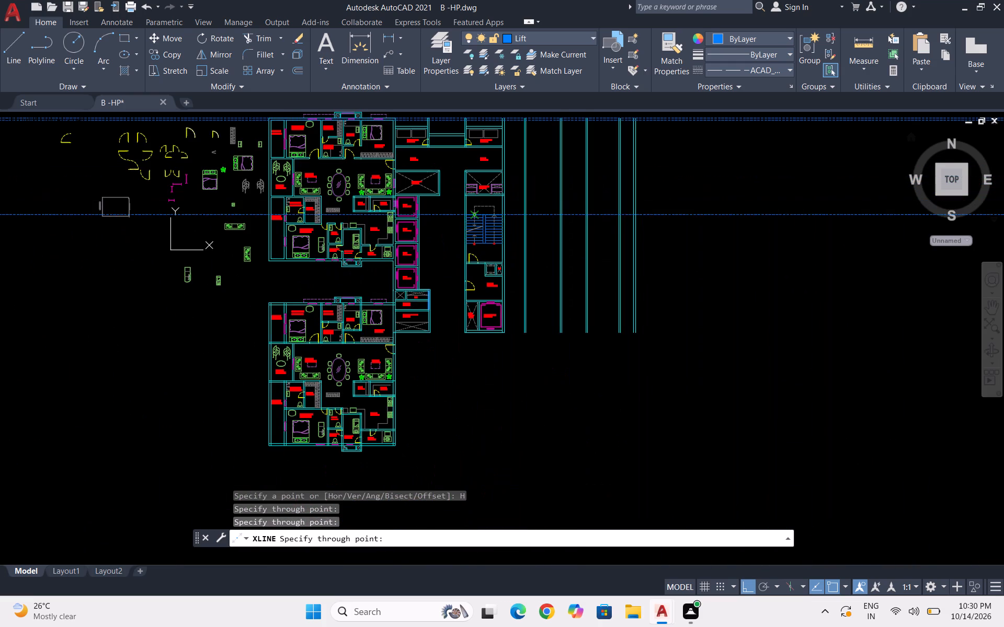
{"action": "scroll", "coordinate": [410, 249], "scroll_direction": "up", "scroll_amount": 4}
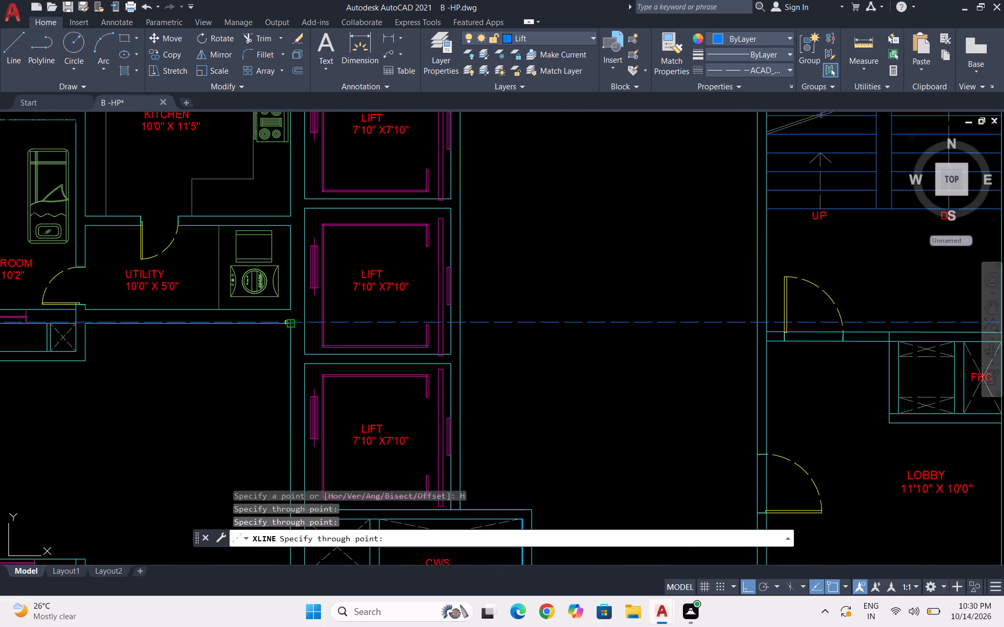
{"action": "left_click", "coordinate": [286, 322]}
{"action": "left_click", "coordinate": [289, 306]}
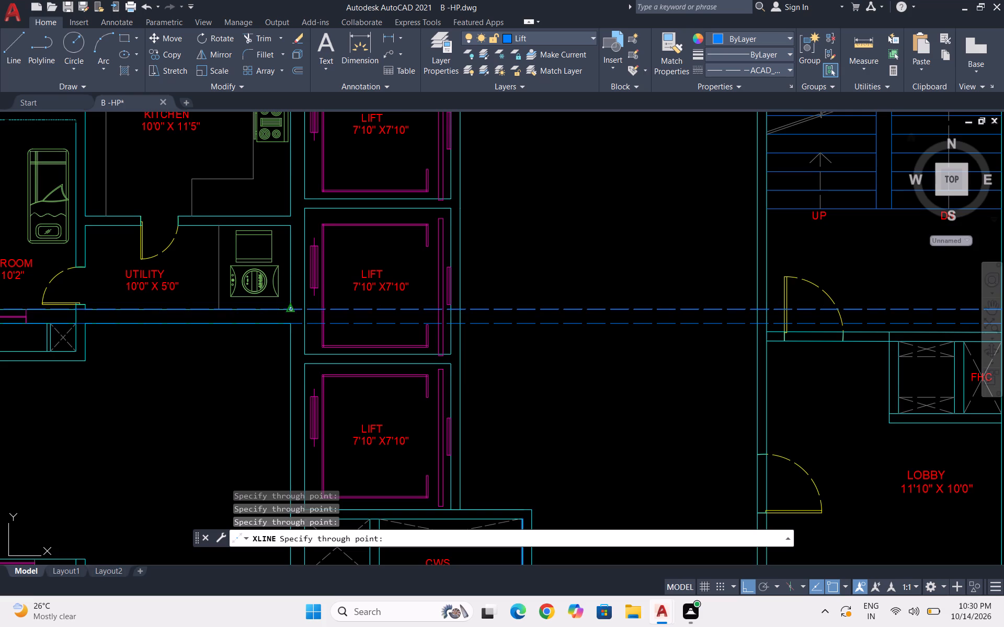
{"action": "scroll", "coordinate": [286, 357], "scroll_direction": "down", "scroll_amount": 4}
{"action": "key", "text": "Escape"}
{"action": "key", "text": "Escape"}
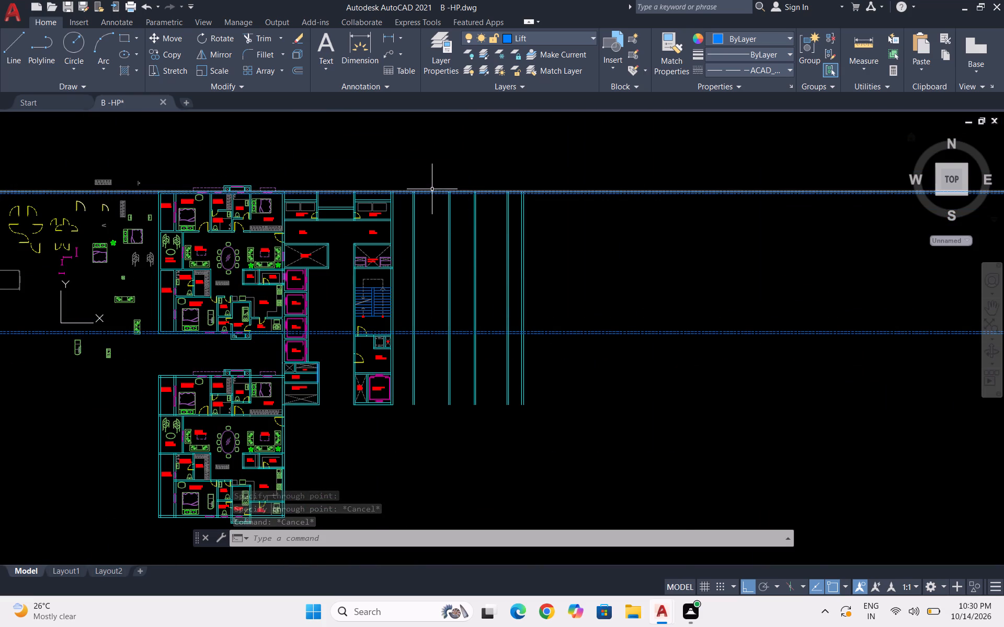
Make WALLS the current layer.
{"action": "scroll", "coordinate": [406, 191], "scroll_direction": "up", "scroll_amount": 3}
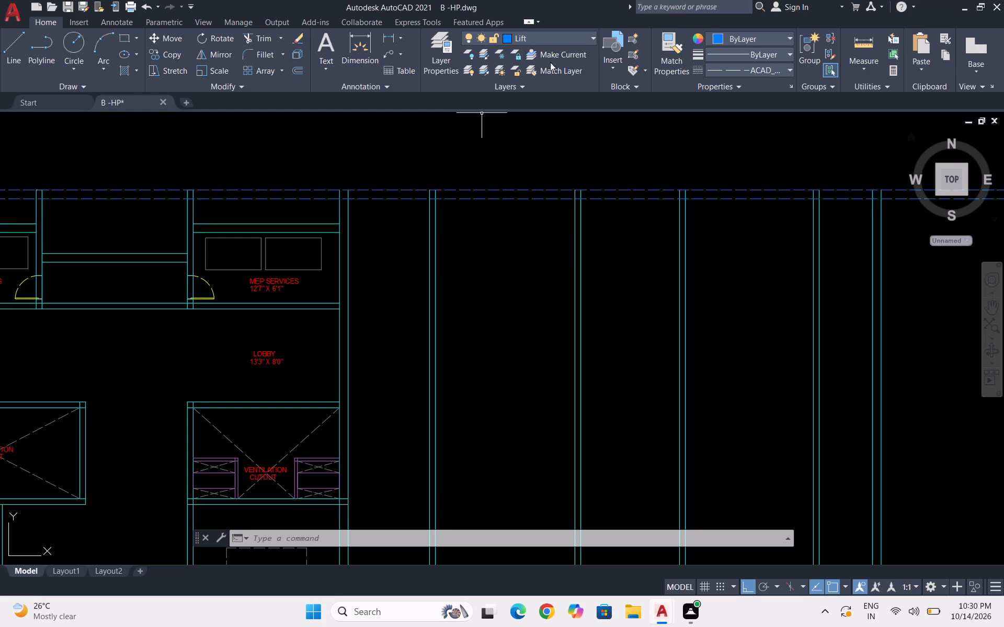
{"action": "left_click", "coordinate": [554, 36]}
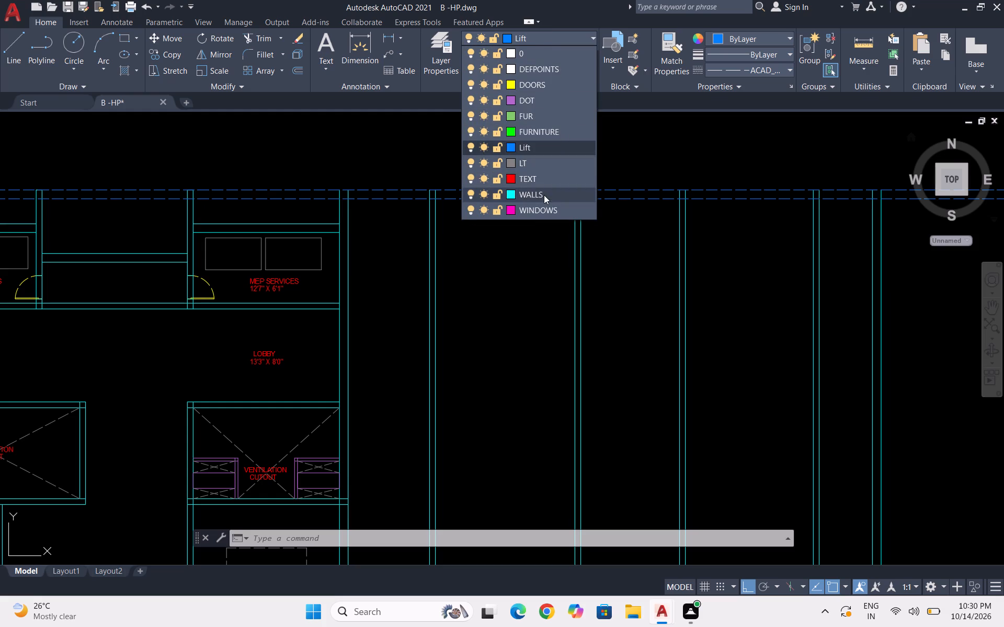
{"action": "left_click", "coordinate": [544, 195]}
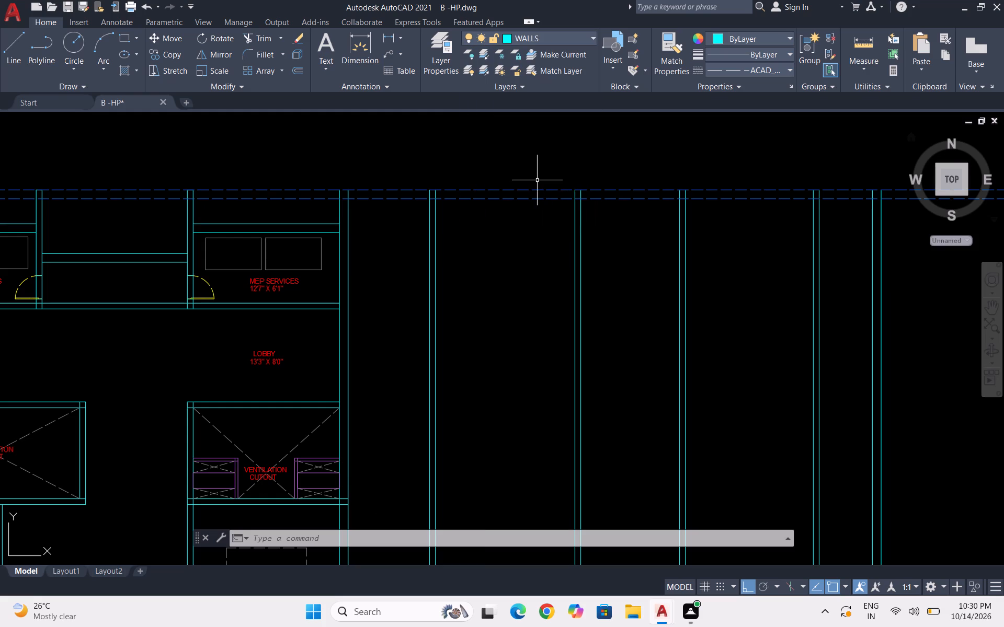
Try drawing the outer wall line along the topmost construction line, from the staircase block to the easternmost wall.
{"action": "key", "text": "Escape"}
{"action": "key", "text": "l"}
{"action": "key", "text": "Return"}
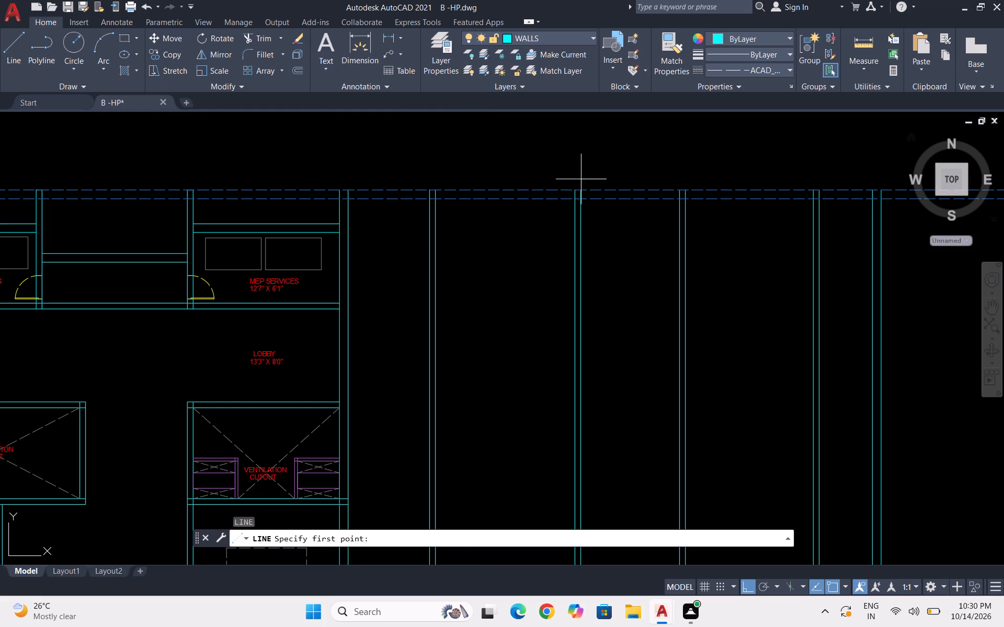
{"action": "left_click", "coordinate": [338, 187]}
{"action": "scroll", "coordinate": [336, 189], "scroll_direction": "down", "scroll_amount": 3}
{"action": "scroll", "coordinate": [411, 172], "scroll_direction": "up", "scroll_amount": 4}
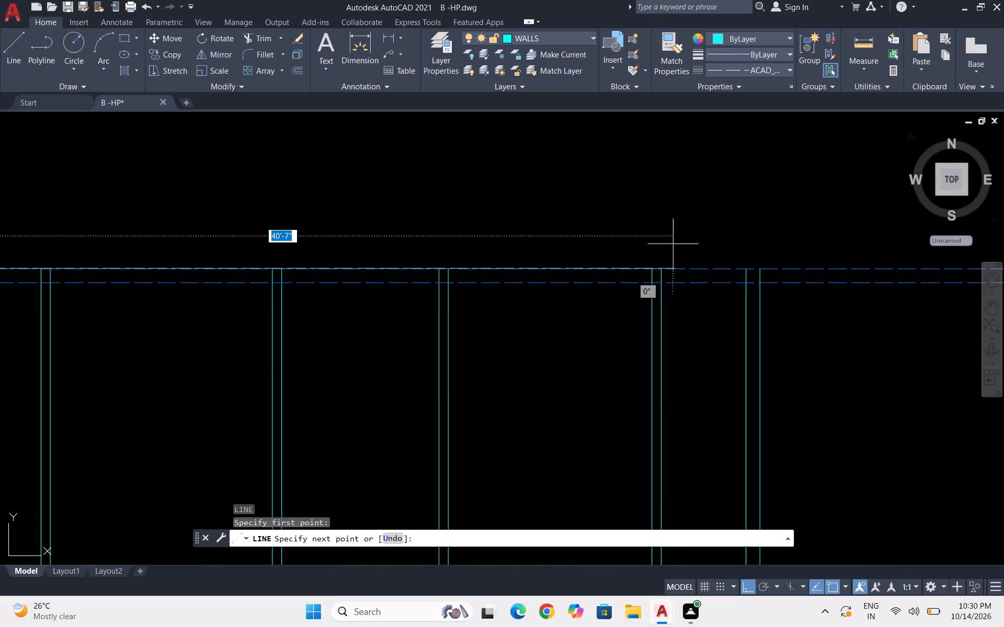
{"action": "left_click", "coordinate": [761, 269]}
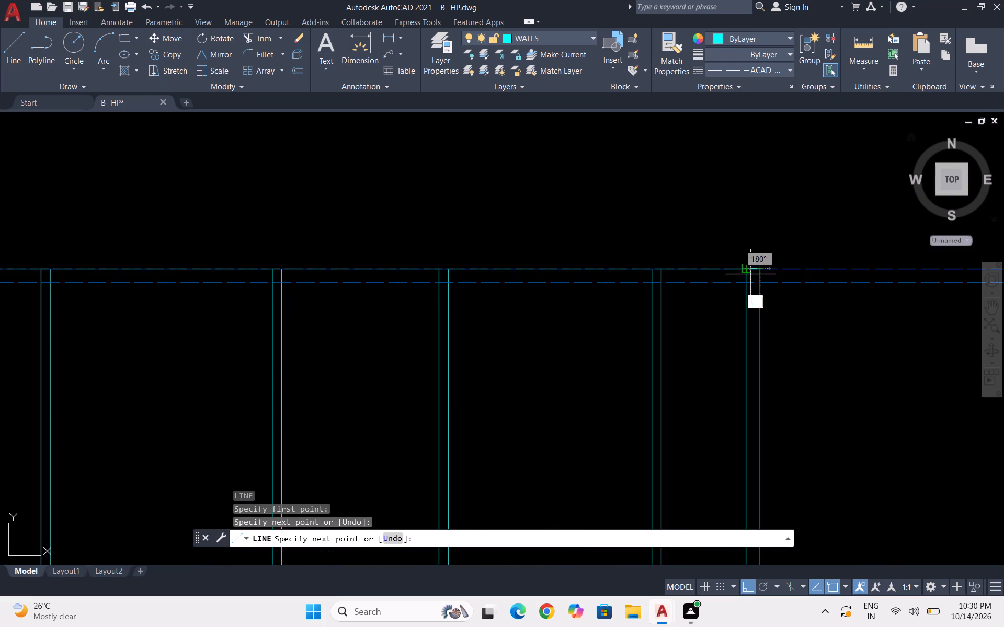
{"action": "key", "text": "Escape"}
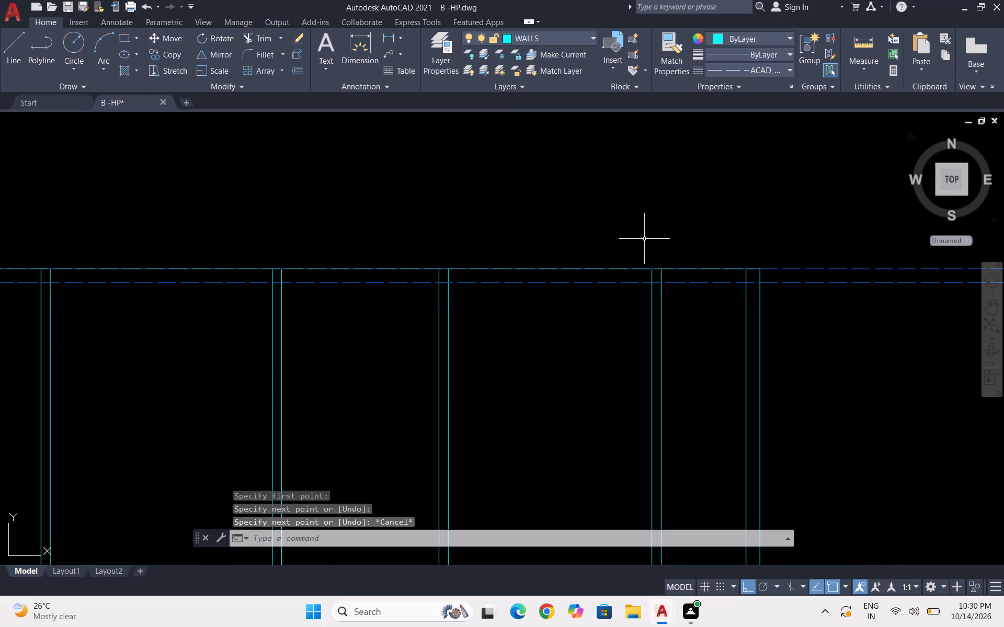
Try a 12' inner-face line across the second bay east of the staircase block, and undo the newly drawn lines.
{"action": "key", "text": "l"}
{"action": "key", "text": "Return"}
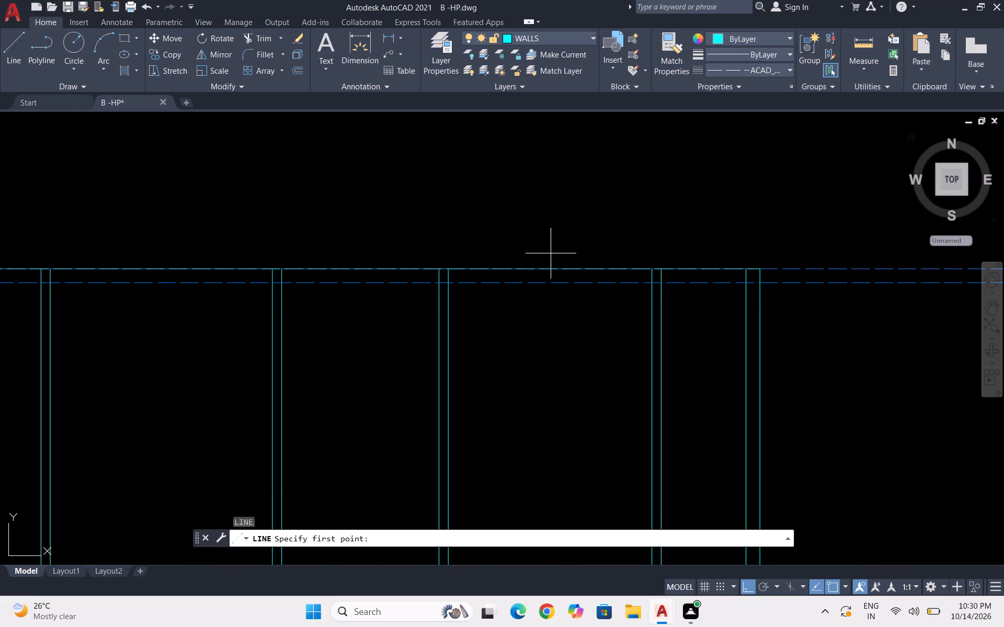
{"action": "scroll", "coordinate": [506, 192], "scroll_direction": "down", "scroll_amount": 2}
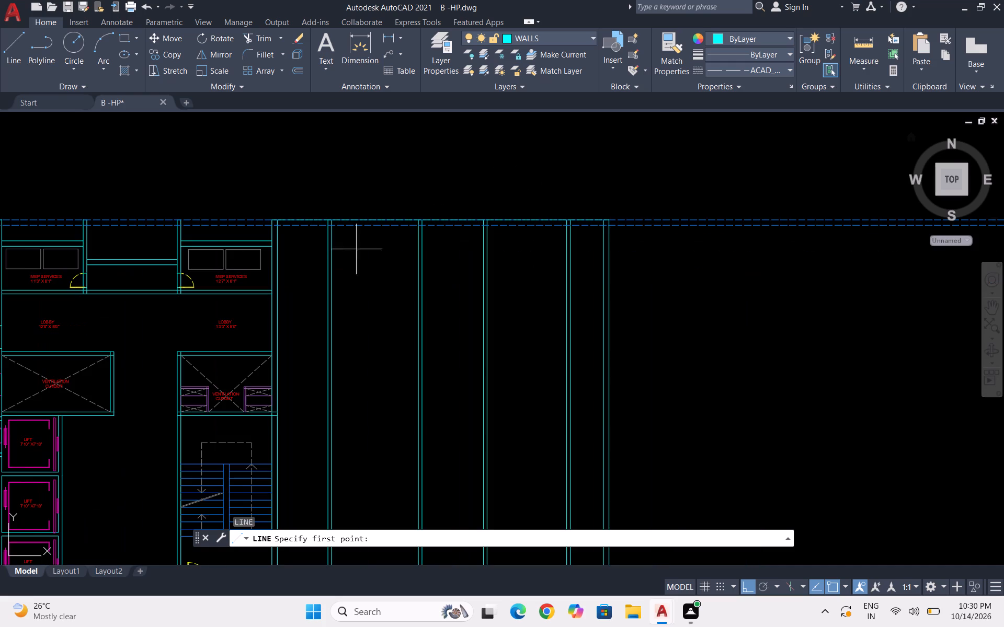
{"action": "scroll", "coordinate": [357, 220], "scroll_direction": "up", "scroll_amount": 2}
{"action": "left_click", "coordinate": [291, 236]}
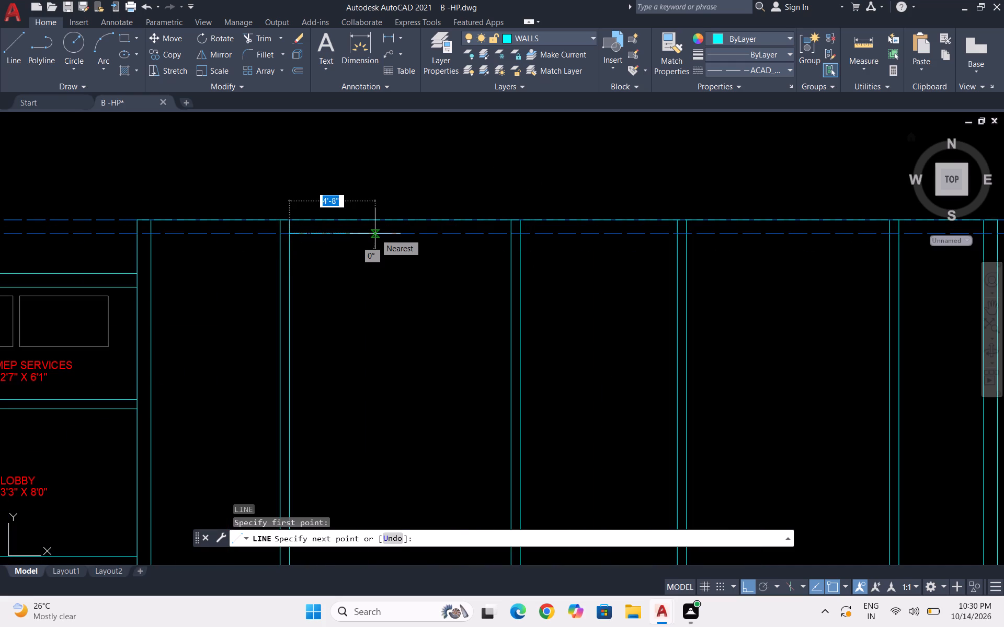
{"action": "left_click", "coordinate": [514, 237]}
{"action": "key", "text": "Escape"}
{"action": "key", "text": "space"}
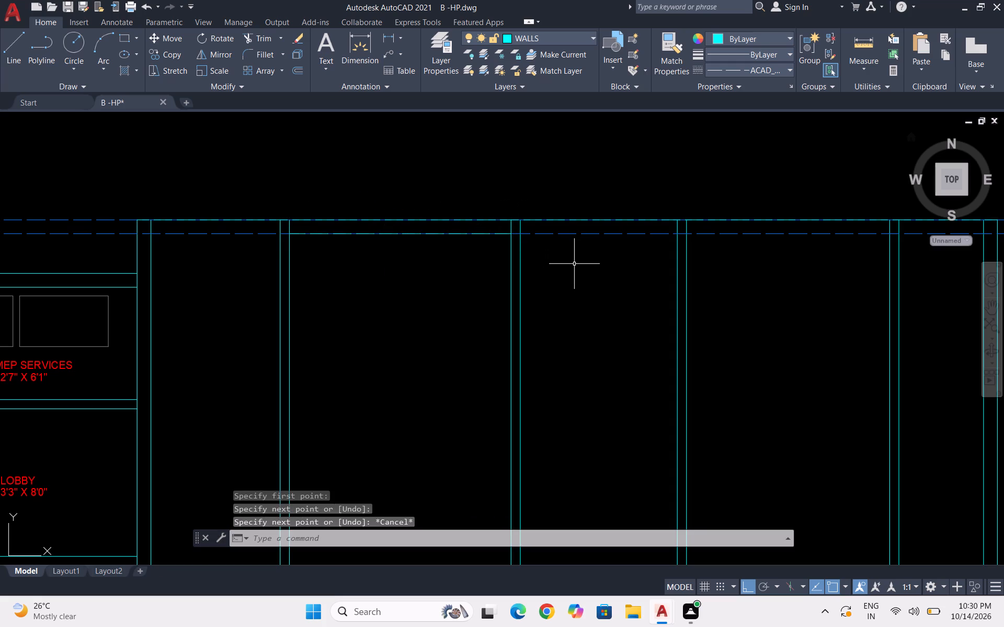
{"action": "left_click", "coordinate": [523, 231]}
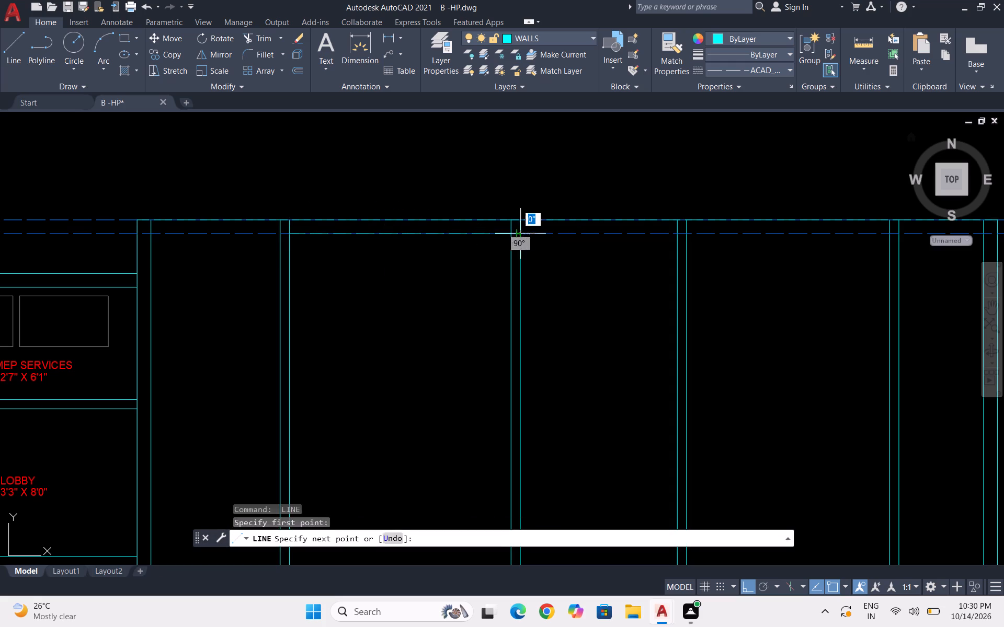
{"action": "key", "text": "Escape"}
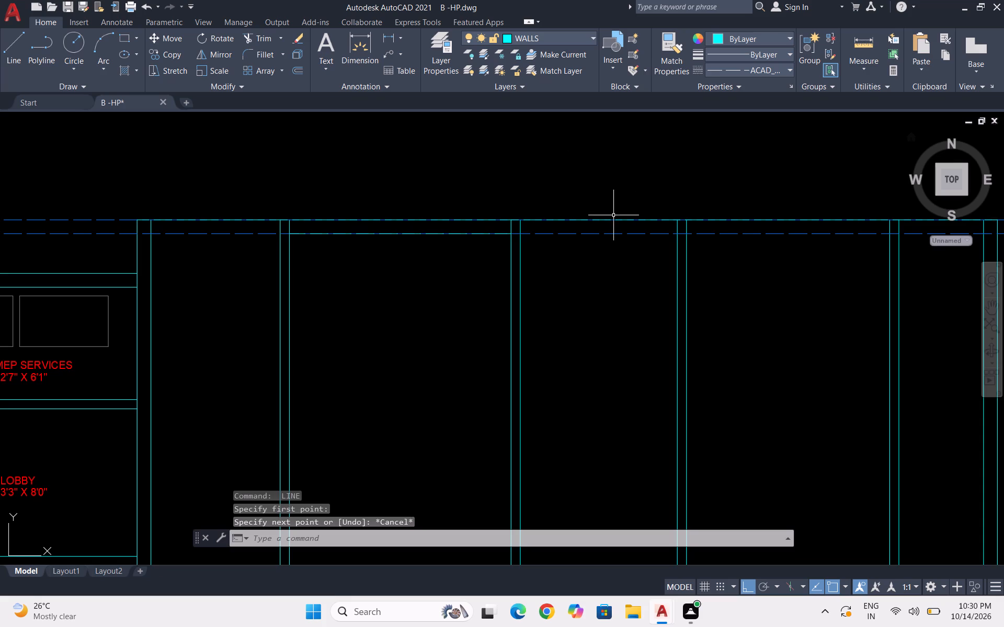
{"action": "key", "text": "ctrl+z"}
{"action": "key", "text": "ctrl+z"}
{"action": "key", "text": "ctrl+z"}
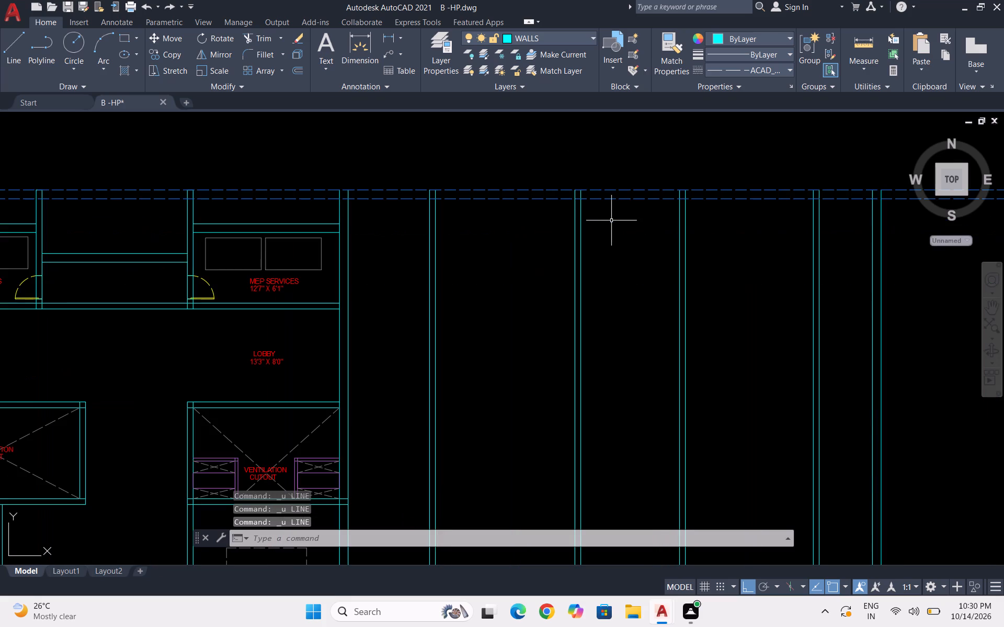
Set the current linetype to ByLayer.
{"action": "left_click", "coordinate": [776, 72]}
{"action": "left_click", "coordinate": [769, 83]}
{"action": "key", "text": "Escape"}
Draw the north outer wall line along the topmost construction line, from the staircase block's east wall to the easternmost line.
{"action": "key", "text": "l"}
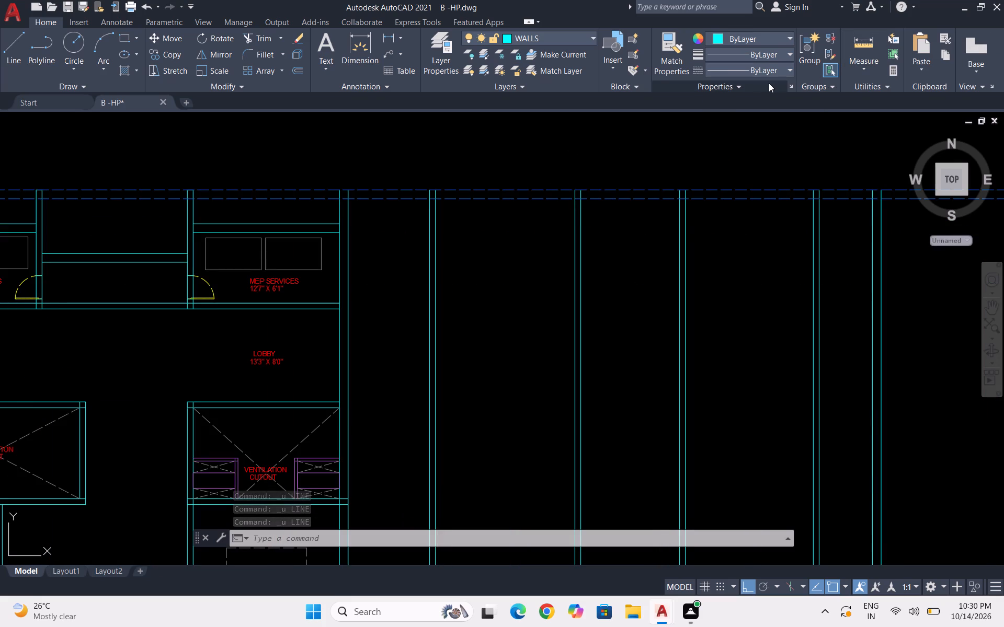
{"action": "key", "text": "Return"}
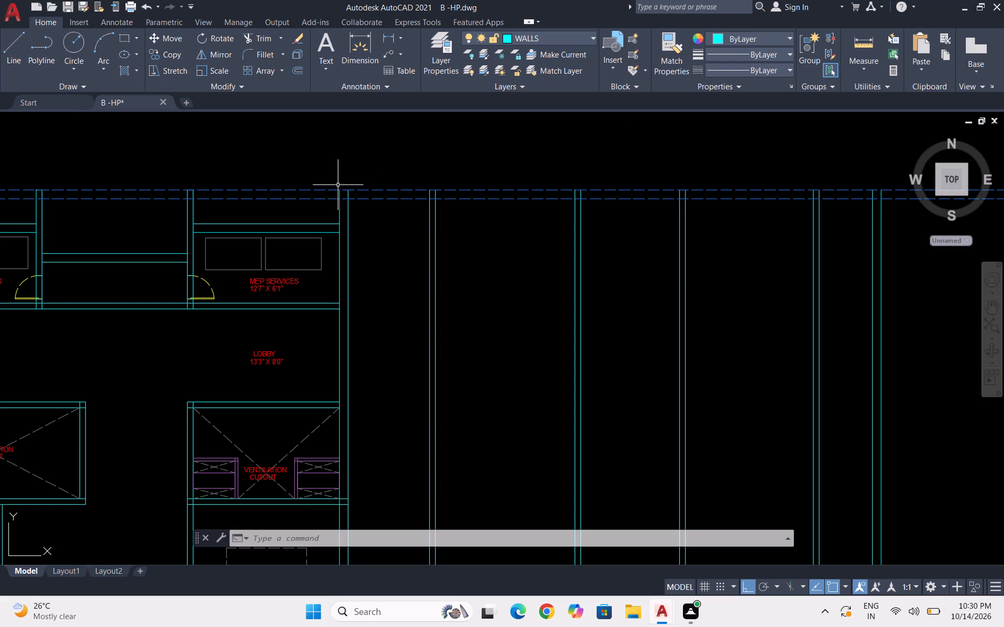
{"action": "key", "text": "l"}
{"action": "key", "text": "Return"}
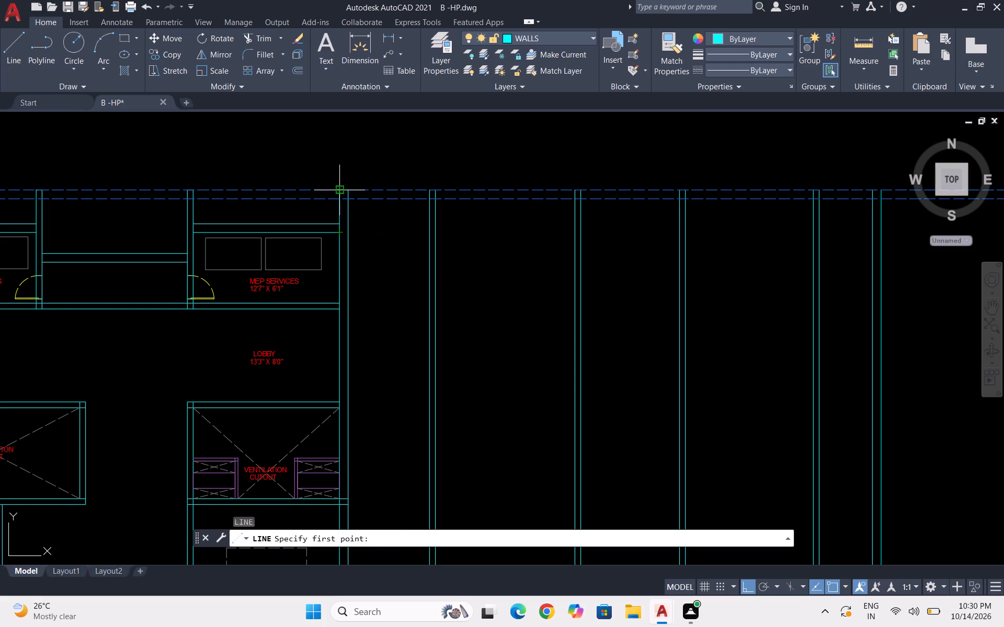
{"action": "left_click", "coordinate": [337, 192]}
{"action": "scroll", "coordinate": [695, 182], "scroll_direction": "down", "scroll_amount": 4}
{"action": "scroll", "coordinate": [722, 178], "scroll_direction": "up", "scroll_amount": 4}
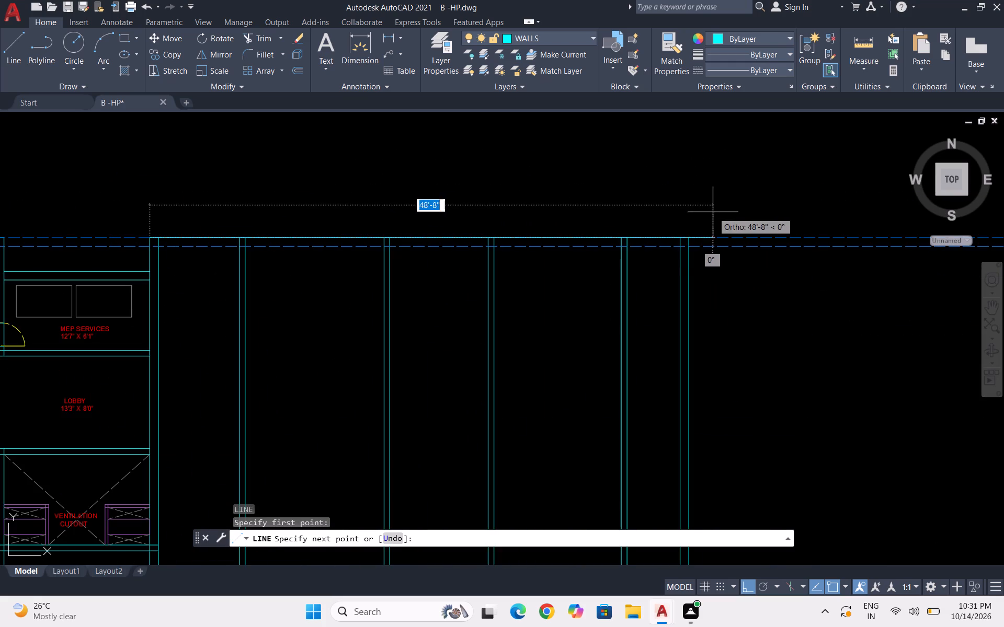
{"action": "scroll", "coordinate": [687, 223], "scroll_direction": "up", "scroll_amount": 3}
{"action": "left_click", "coordinate": [692, 285]}
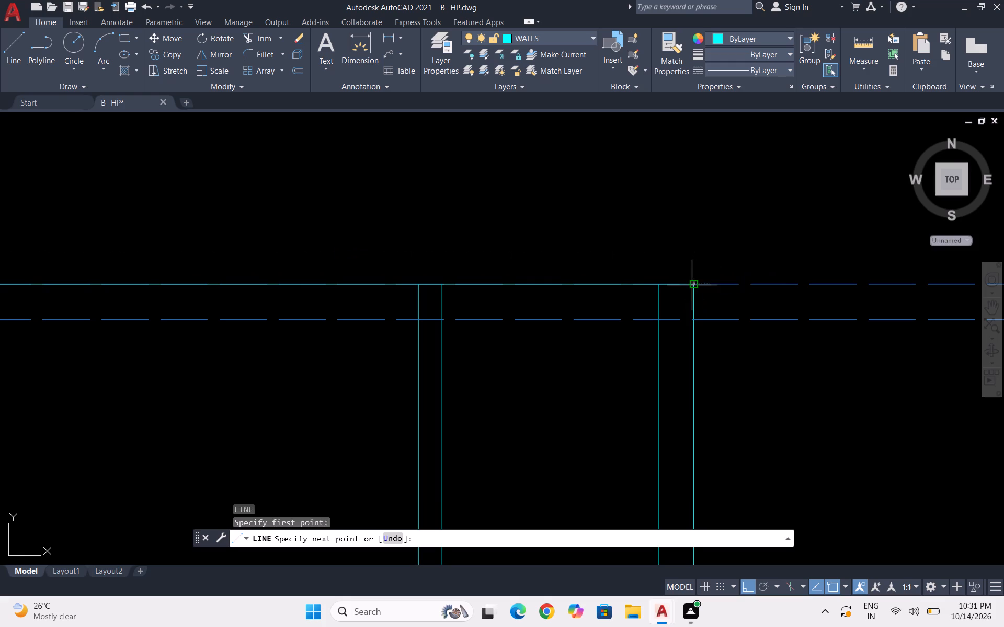
{"action": "key", "text": "Escape"}
{"action": "scroll", "coordinate": [704, 263], "scroll_direction": "down", "scroll_amount": 3}
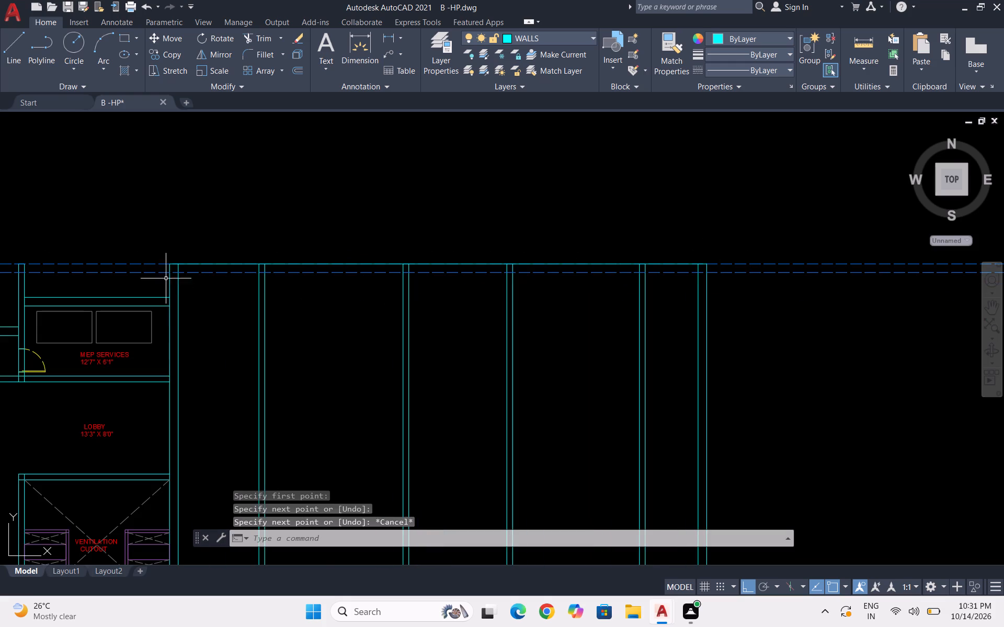
Draw a 7' inner-face line along the second construction line across the first bay east of the staircase block.
{"action": "scroll", "coordinate": [162, 275], "scroll_direction": "up", "scroll_amount": 2}
{"action": "key", "text": "l"}
{"action": "key", "text": "Return"}
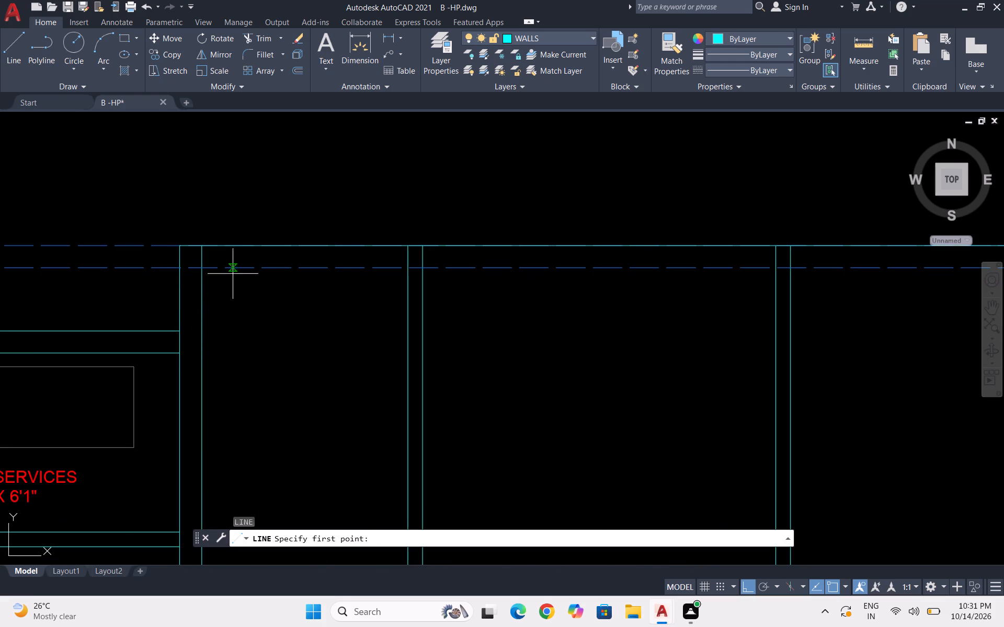
{"action": "left_click", "coordinate": [203, 271]}
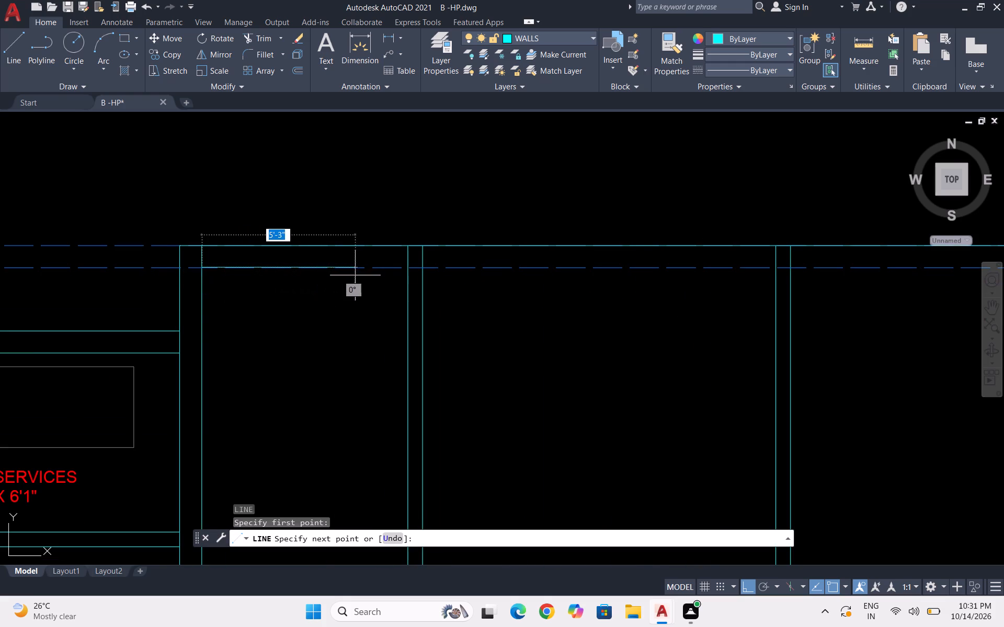
{"action": "left_click", "coordinate": [410, 271]}
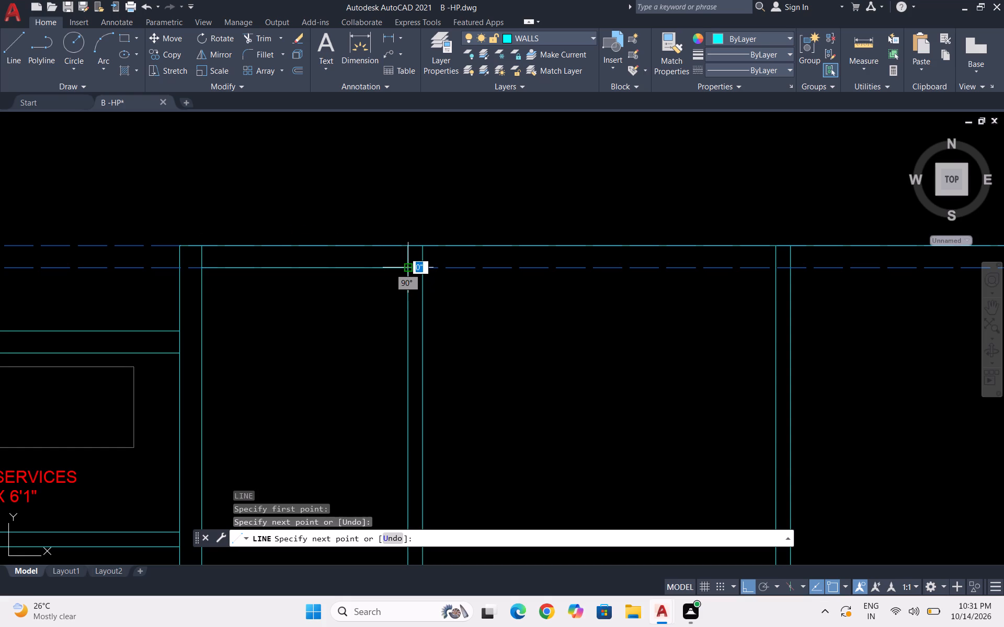
{"action": "key", "text": "space"}
Draw an inner-face line about 12' long along the second construction line across the next bay to the east.
{"action": "key", "text": "space"}
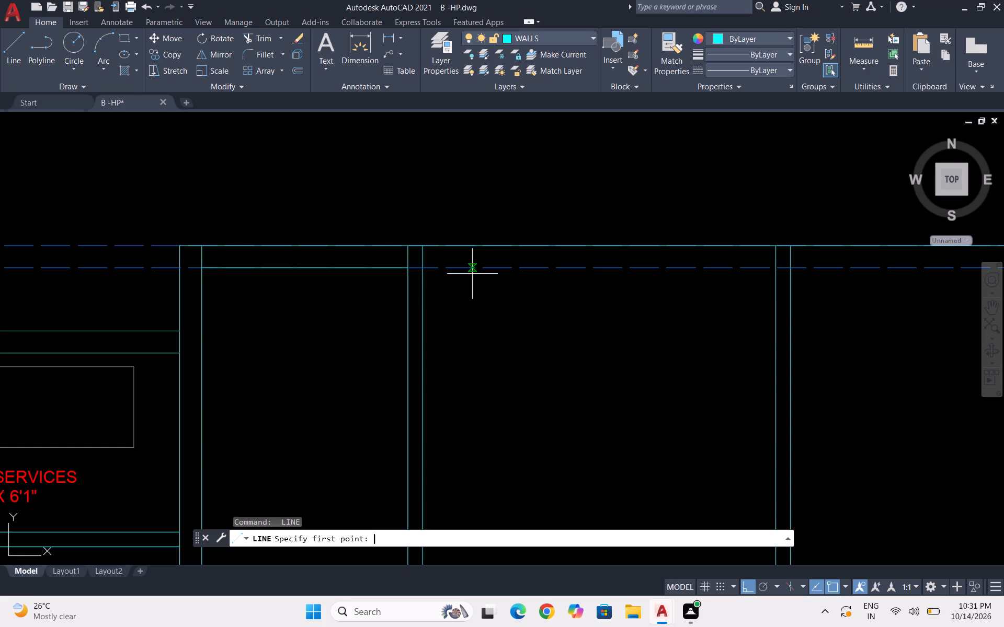
{"action": "left_click", "coordinate": [420, 269]}
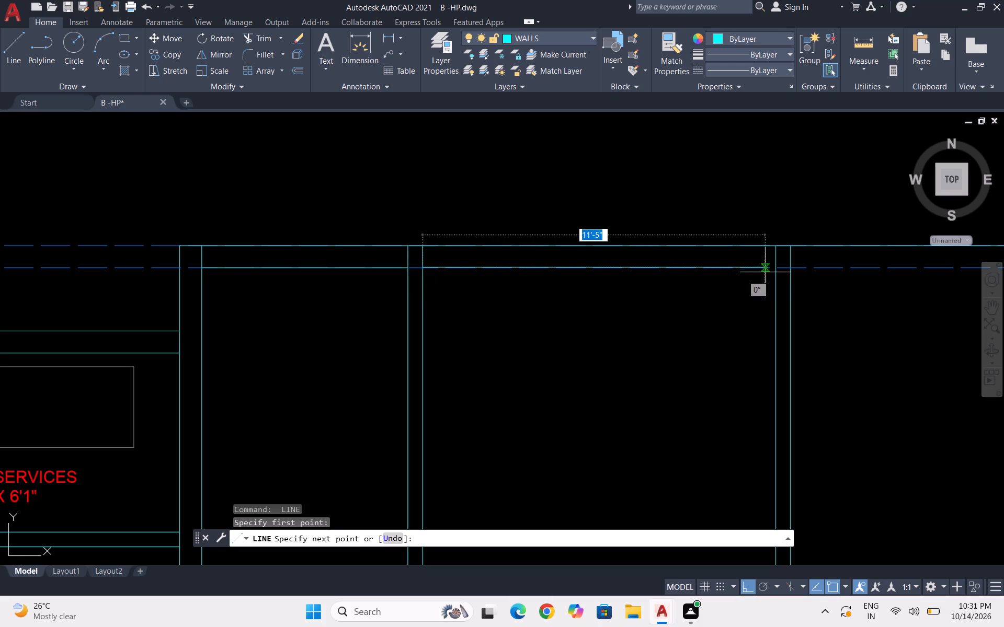
{"action": "left_click", "coordinate": [775, 268]}
{"action": "key", "text": "Escape"}
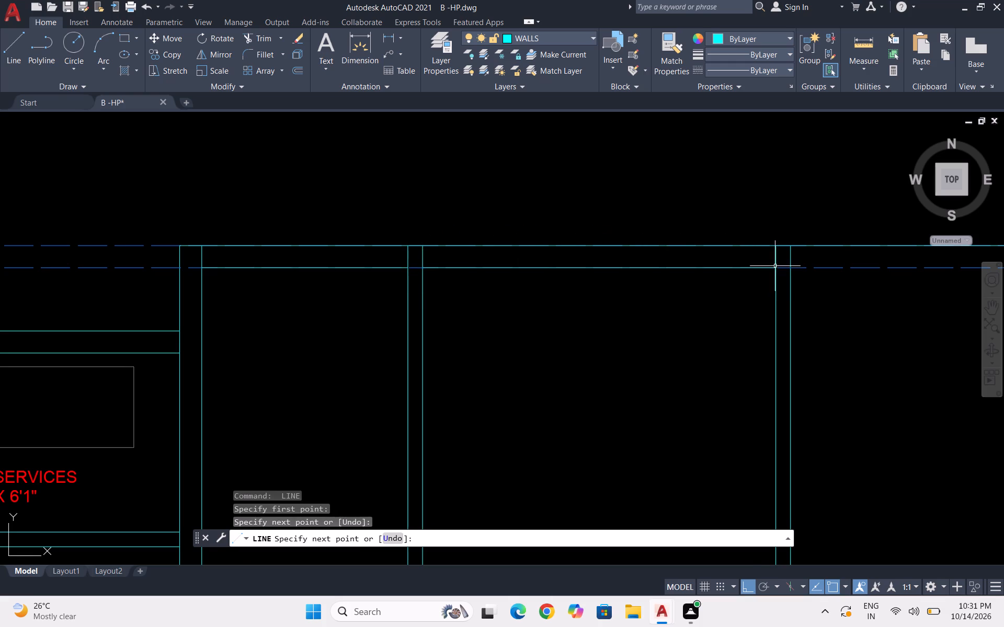
{"action": "scroll", "coordinate": [713, 250], "scroll_direction": "down", "scroll_amount": 4}
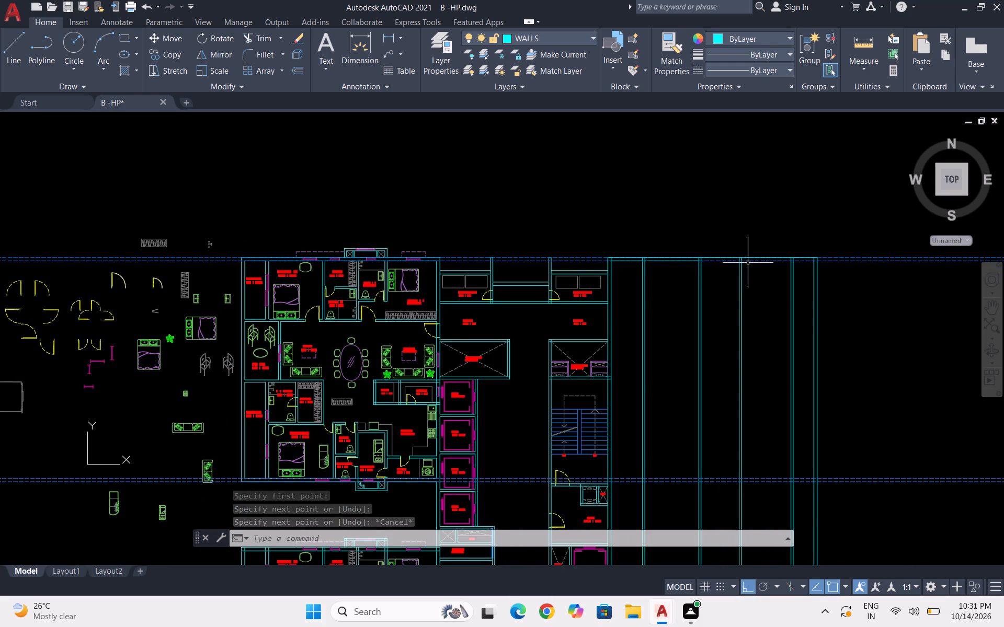
Draw an 8'-6" inner-face line along the second construction line across the third bay east of the staircase block.
{"action": "scroll", "coordinate": [750, 263], "scroll_direction": "up", "scroll_amount": 3}
{"action": "scroll", "coordinate": [691, 271], "scroll_direction": "down", "scroll_amount": 2}
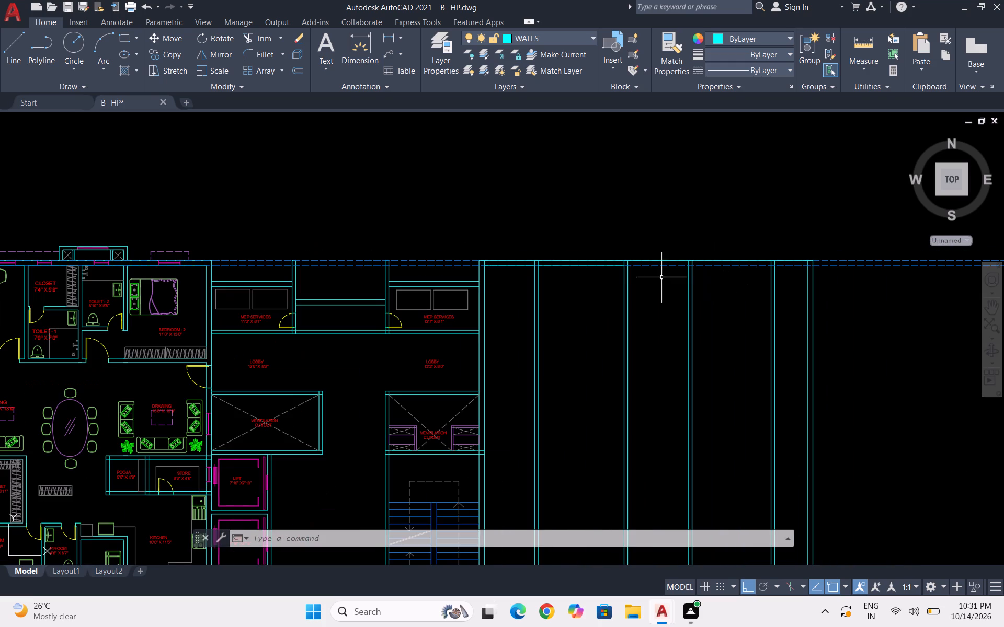
{"action": "key", "text": "l"}
{"action": "key", "text": "Return"}
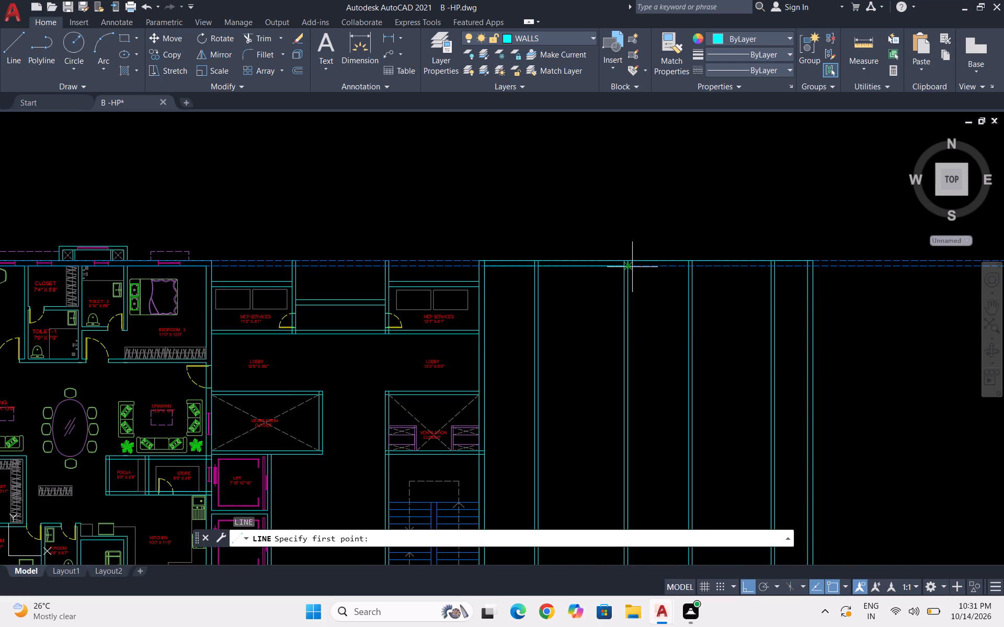
{"action": "left_click", "coordinate": [628, 267]}
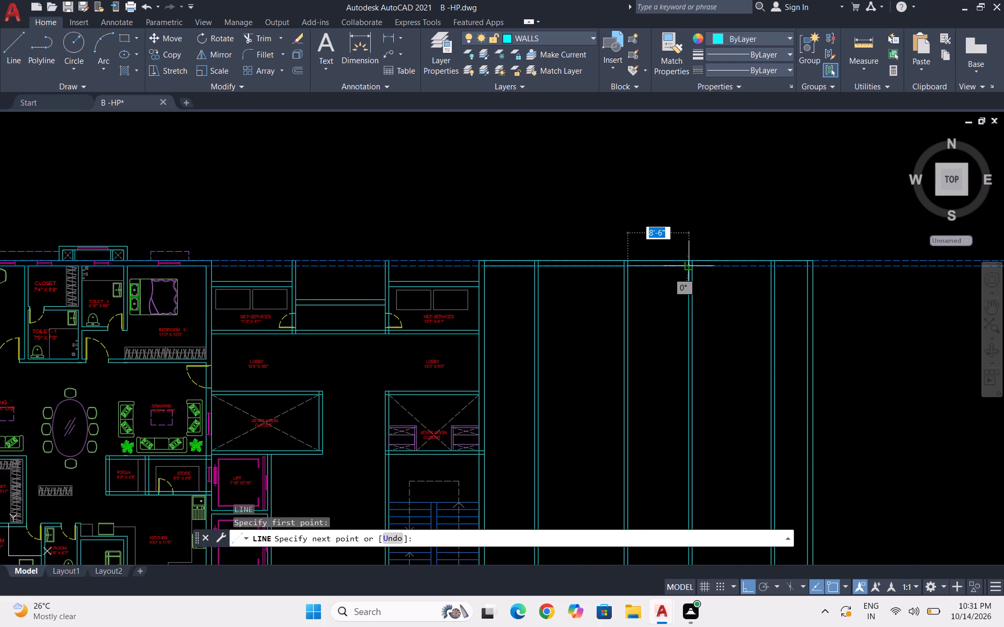
{"action": "left_click", "coordinate": [687, 266]}
{"action": "key", "text": "space"}
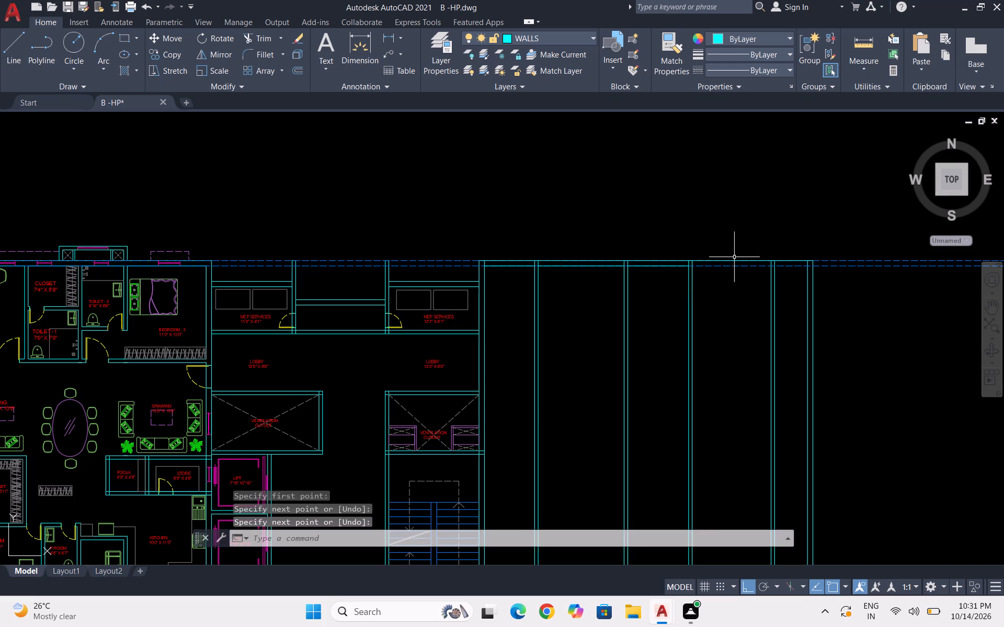
Draw inner-face lines along the second construction line across the fourth bay and the narrow easternmost bay.
{"action": "key", "text": "space"}
{"action": "left_click", "coordinate": [695, 268]}
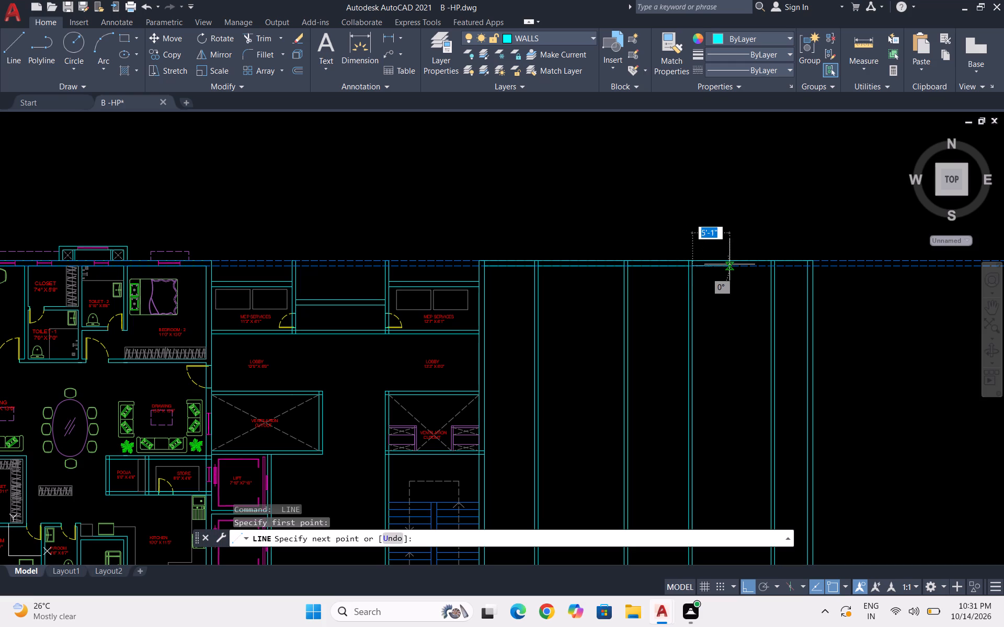
{"action": "left_click", "coordinate": [768, 266]}
{"action": "key", "text": "space"}
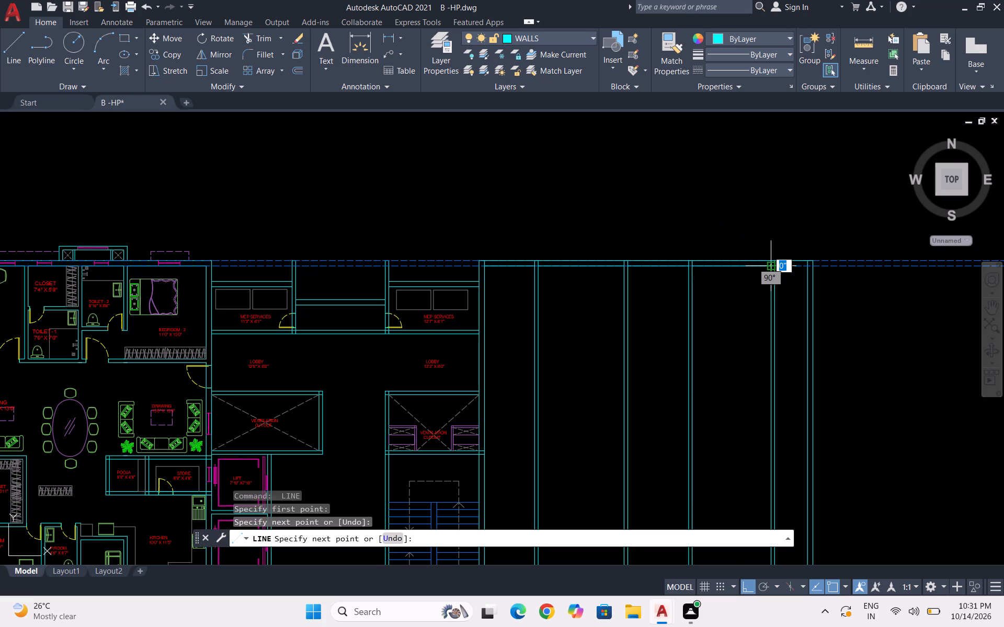
{"action": "scroll", "coordinate": [809, 258], "scroll_direction": "down", "scroll_amount": 1}
{"action": "scroll", "coordinate": [809, 258], "scroll_direction": "up", "scroll_amount": 3}
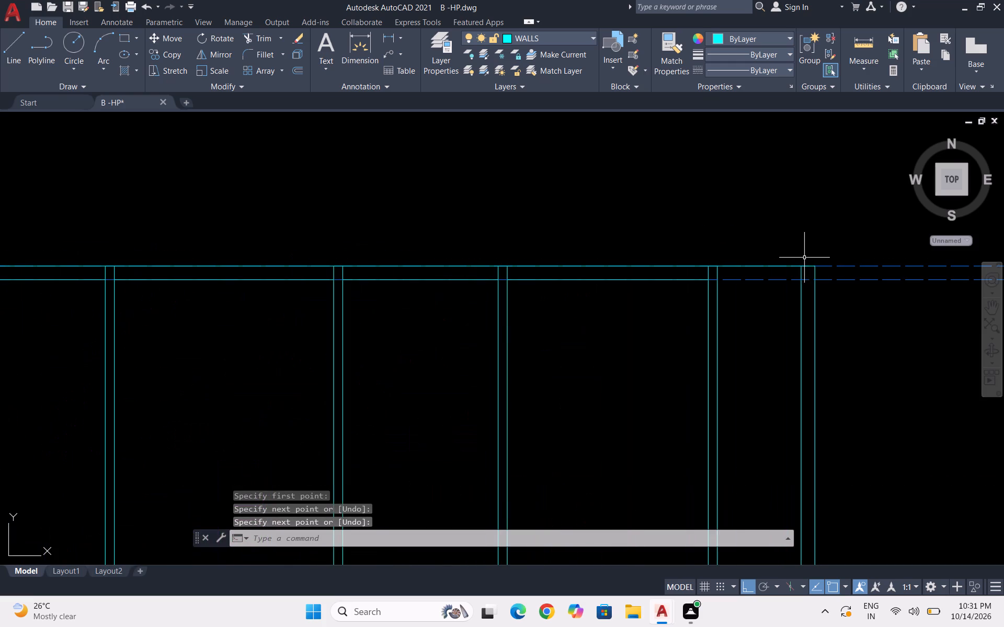
{"action": "key", "text": "space"}
{"action": "left_click", "coordinate": [721, 280]}
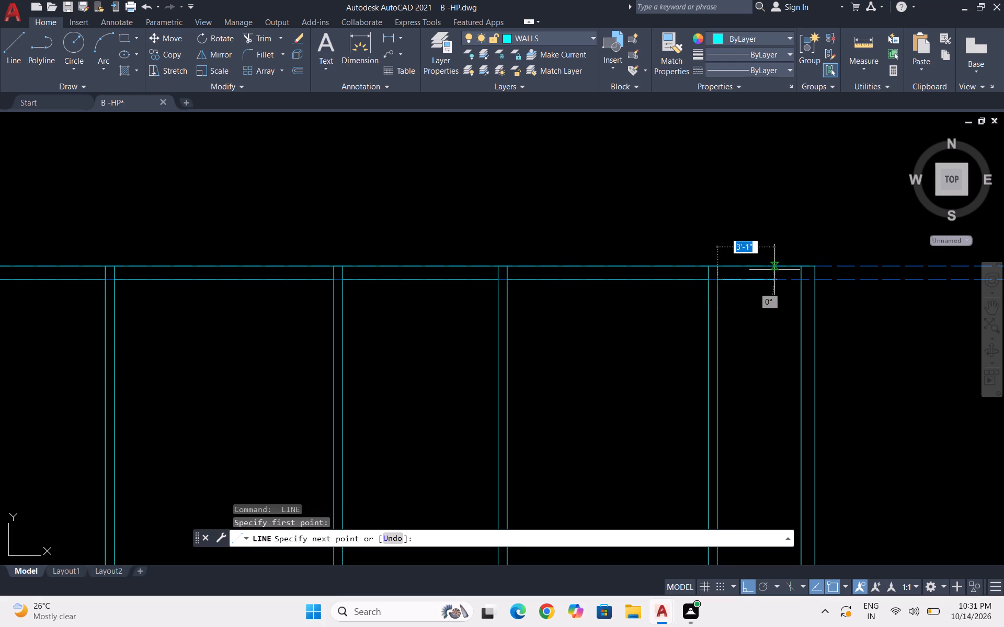
{"action": "left_click", "coordinate": [798, 278]}
{"action": "key", "text": "Escape"}
Delete the two horizontal construction lines running along the north outer wall.
{"action": "scroll", "coordinate": [780, 262], "scroll_direction": "down", "scroll_amount": 3}
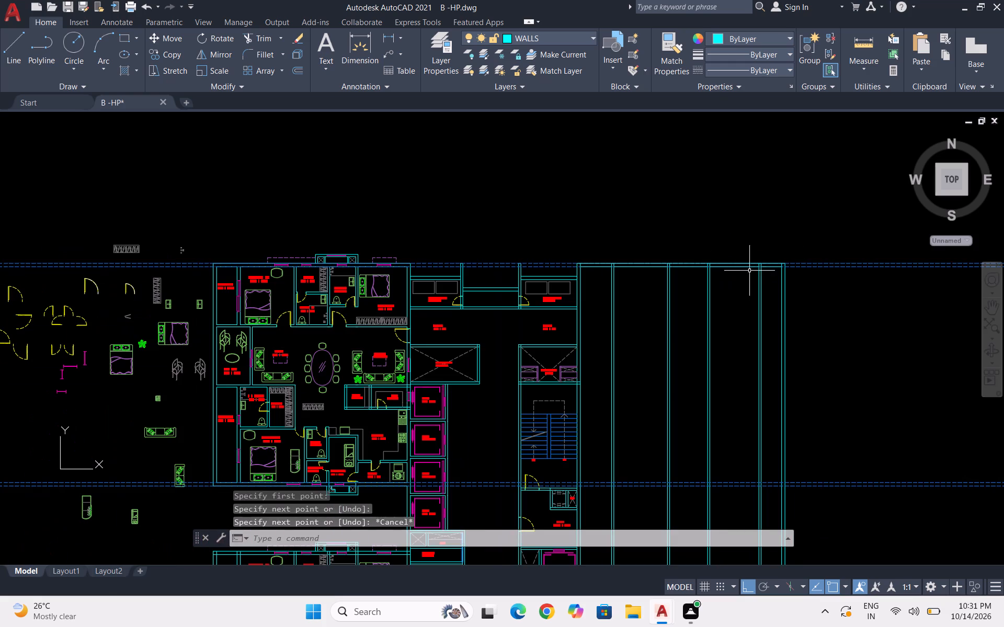
{"action": "left_click", "coordinate": [868, 267]}
{"action": "left_click", "coordinate": [861, 279]}
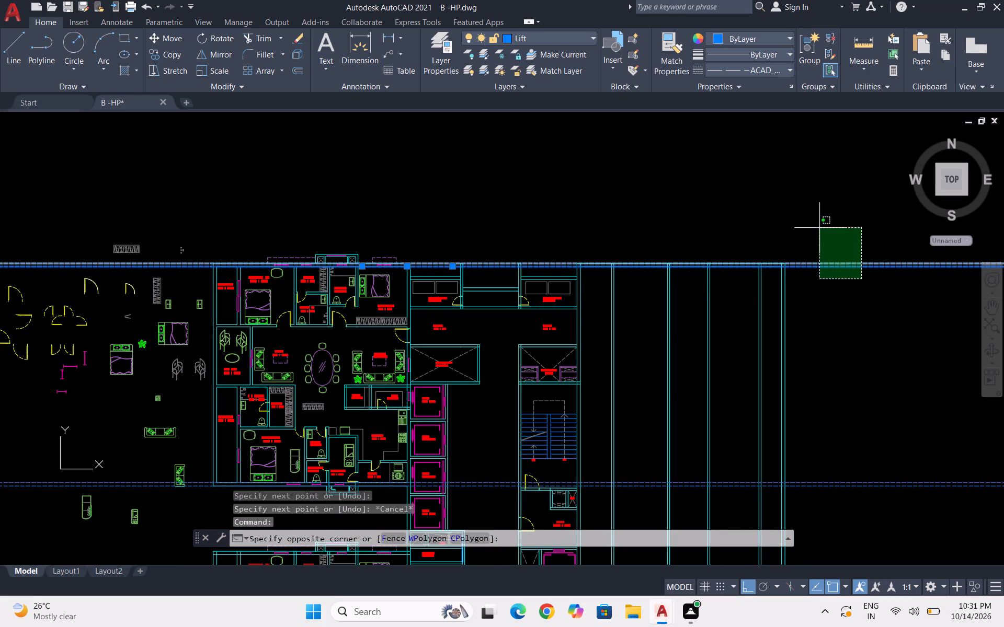
{"action": "left_click", "coordinate": [819, 228]}
{"action": "key", "text": "Delete"}
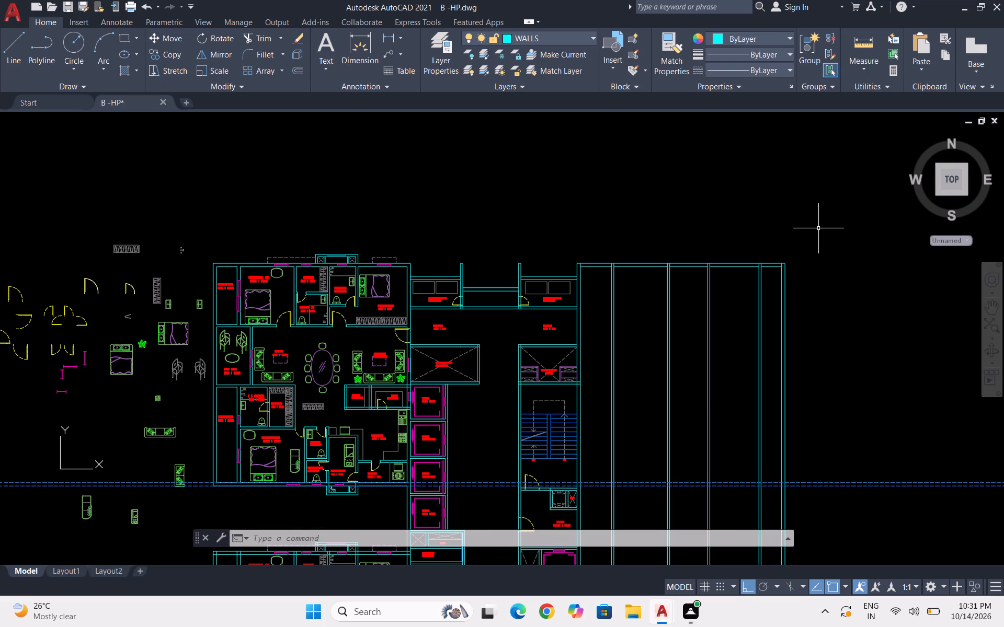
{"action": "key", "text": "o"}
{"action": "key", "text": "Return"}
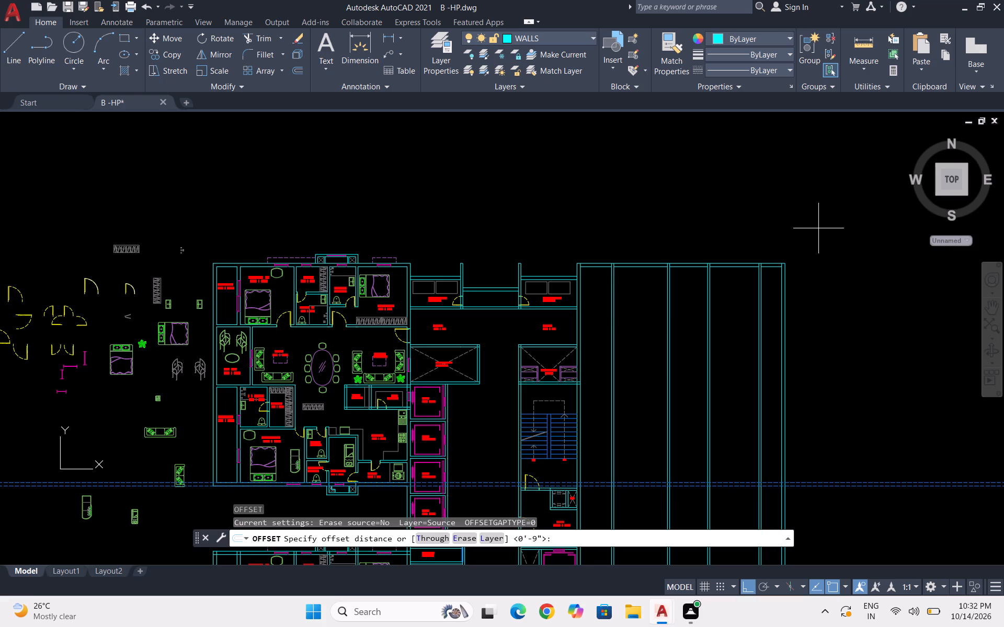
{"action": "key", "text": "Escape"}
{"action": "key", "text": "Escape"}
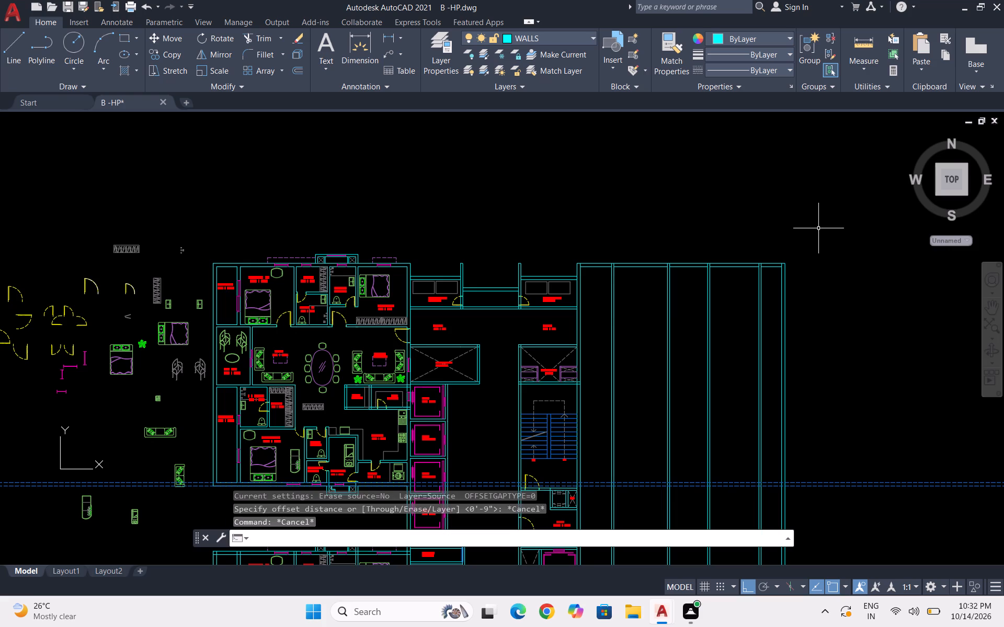
Offset the first bay's north inner-face line 13' south, and offset the new line another 6" south for the wall thickness.
{"action": "key", "text": "o"}
{"action": "key", "text": "Return"}
{"action": "type", "text": "13'"}
{"action": "key", "text": "Return"}
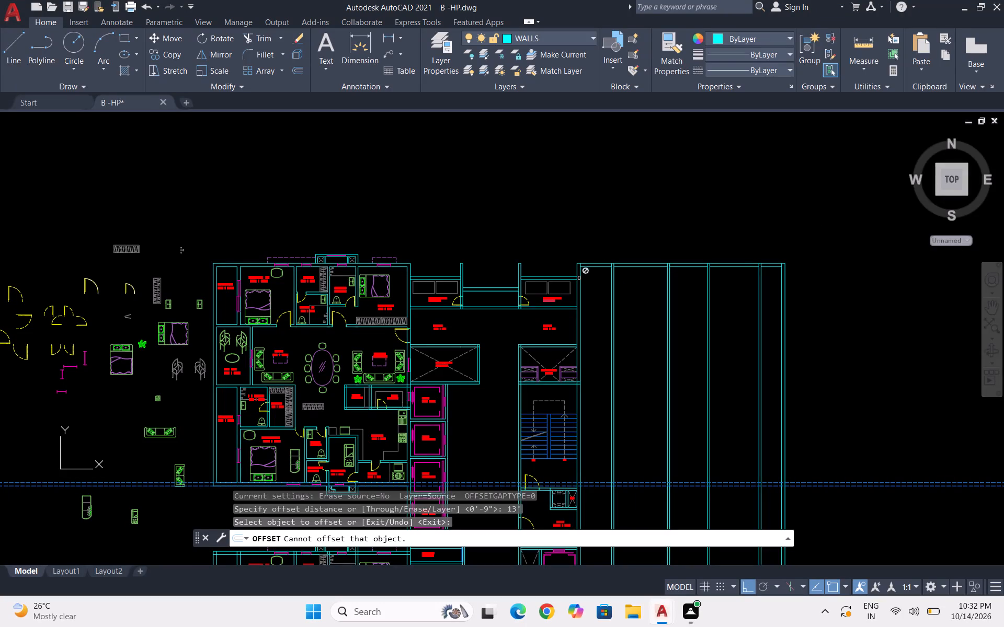
{"action": "left_click", "coordinate": [597, 266]}
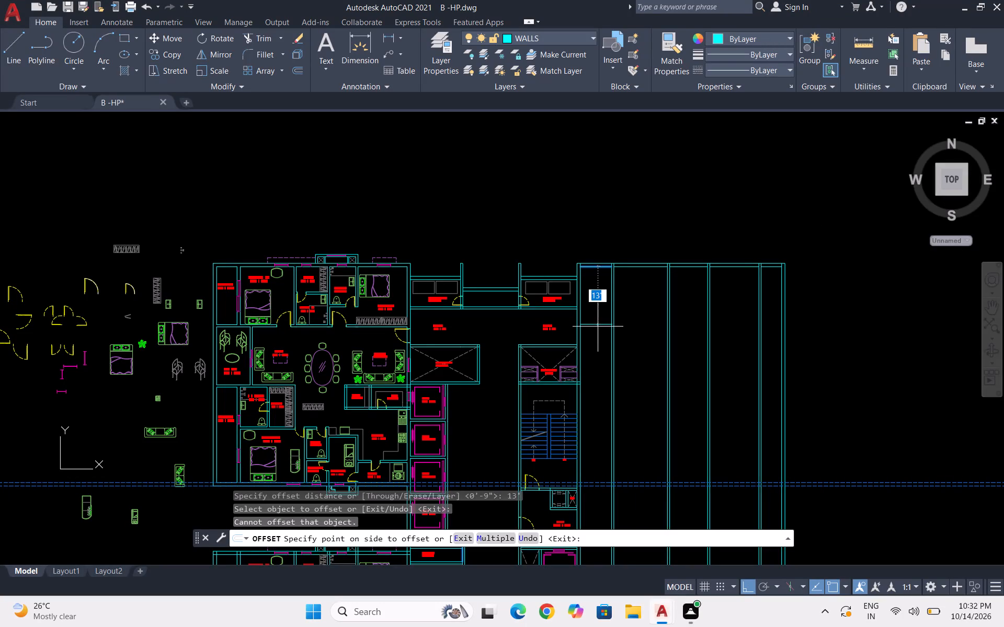
{"action": "left_click", "coordinate": [598, 327]}
{"action": "left_click", "coordinate": [596, 323]}
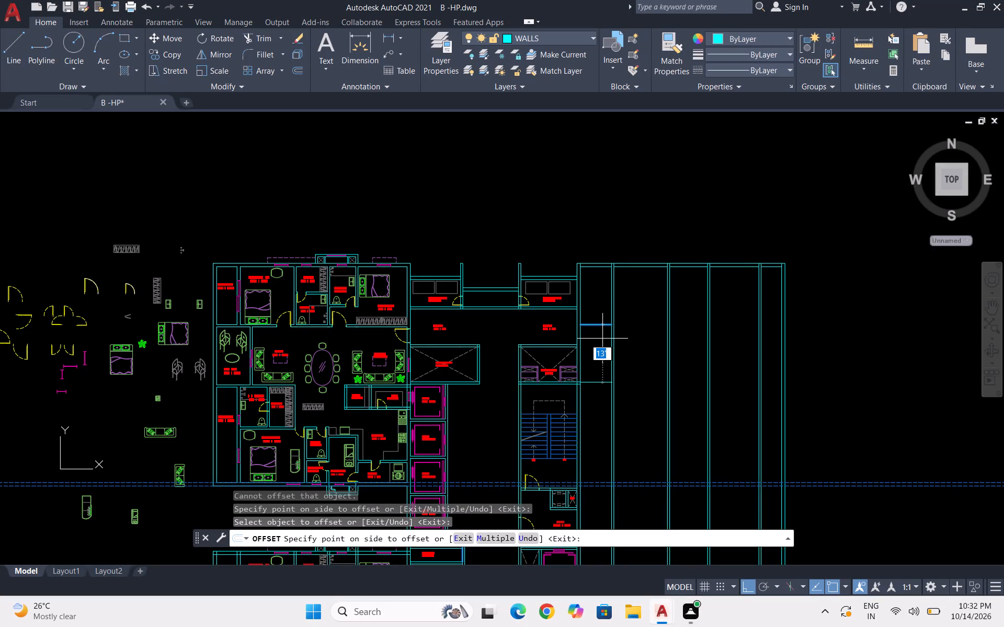
{"action": "type", "text": "6\""}
{"action": "key", "text": "Return"}
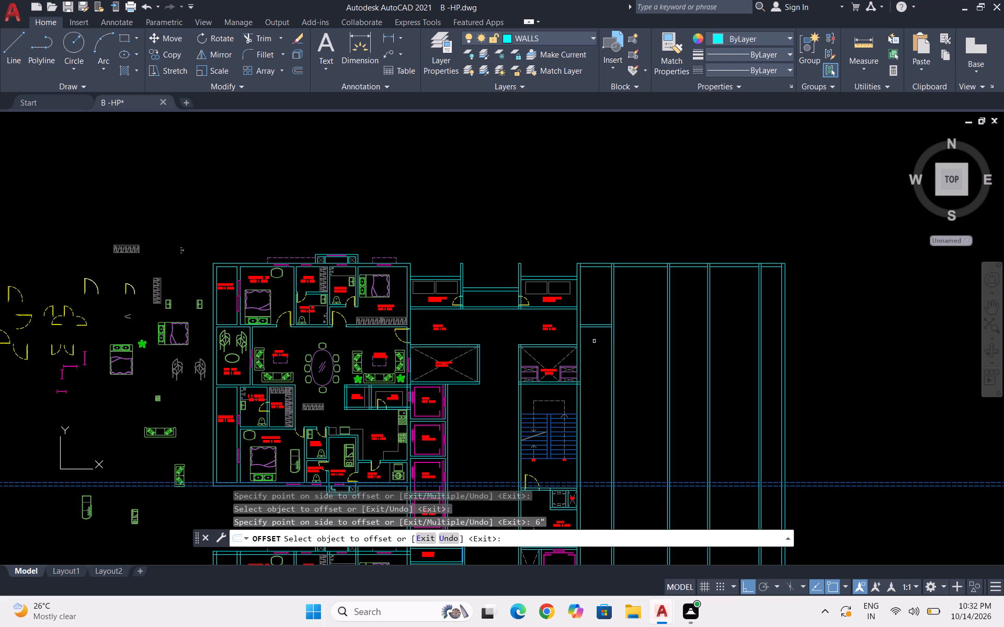
Offset the north inner-face lines of the four remaining bays 13' south.
{"action": "left_click", "coordinate": [648, 265]}
{"action": "left_click", "coordinate": [649, 324]}
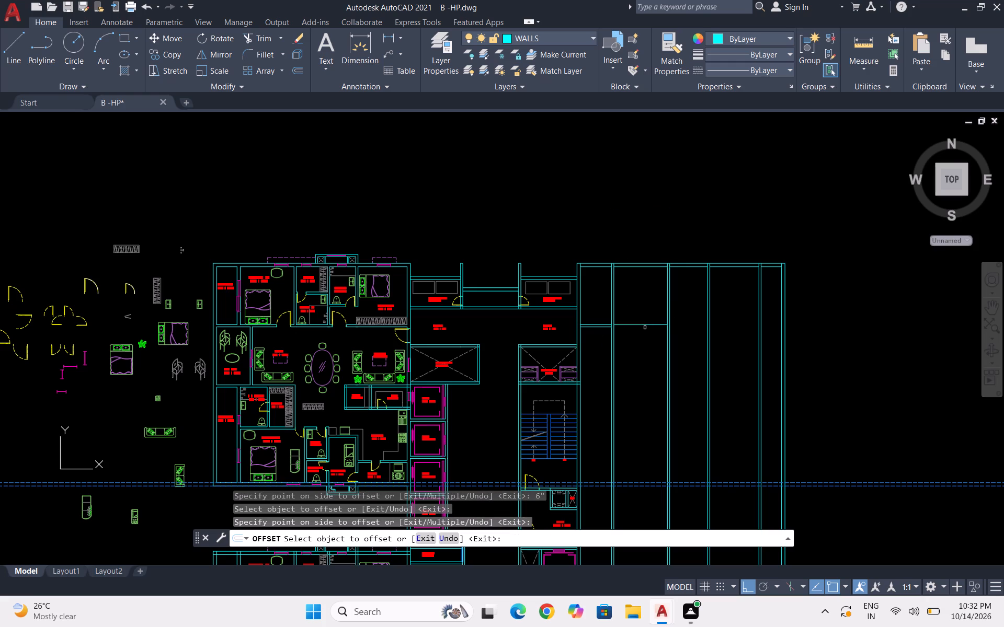
{"action": "left_click", "coordinate": [685, 268]}
{"action": "left_click", "coordinate": [688, 321]}
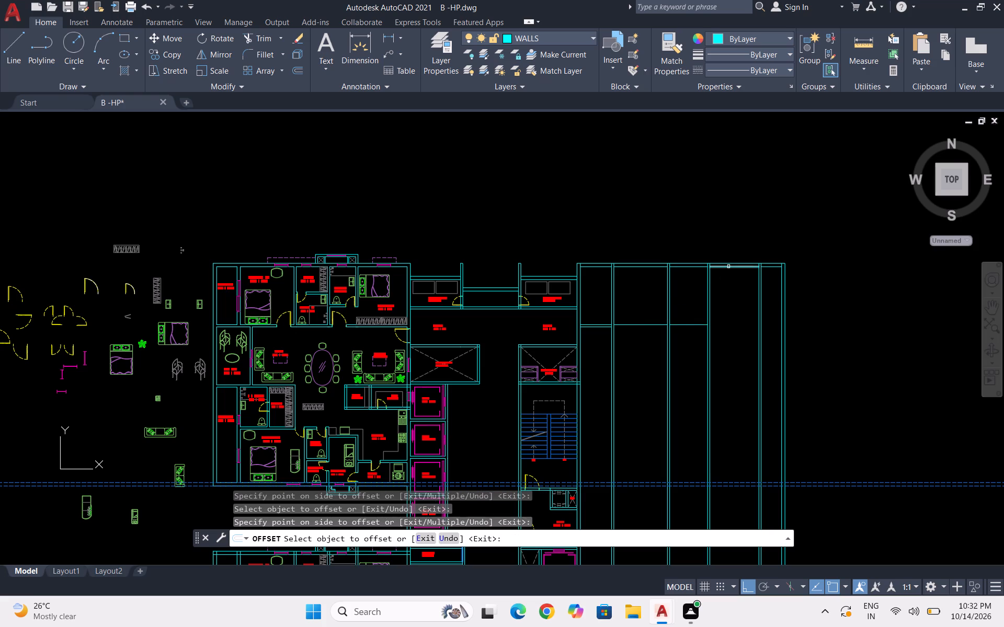
{"action": "left_click", "coordinate": [728, 266]}
{"action": "left_click", "coordinate": [736, 318]}
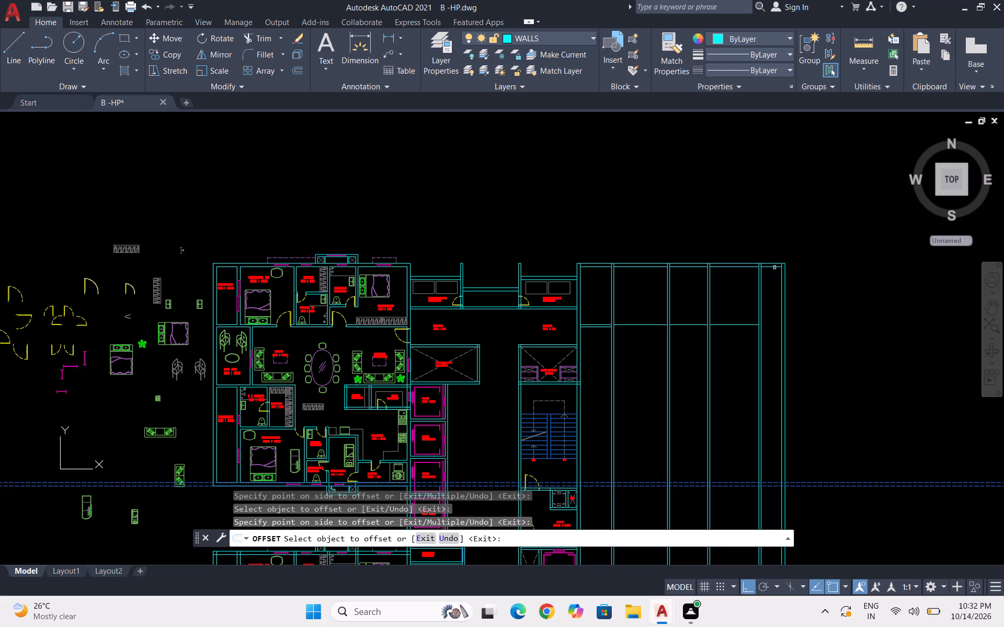
{"action": "left_click", "coordinate": [774, 267]}
{"action": "left_click", "coordinate": [773, 314]}
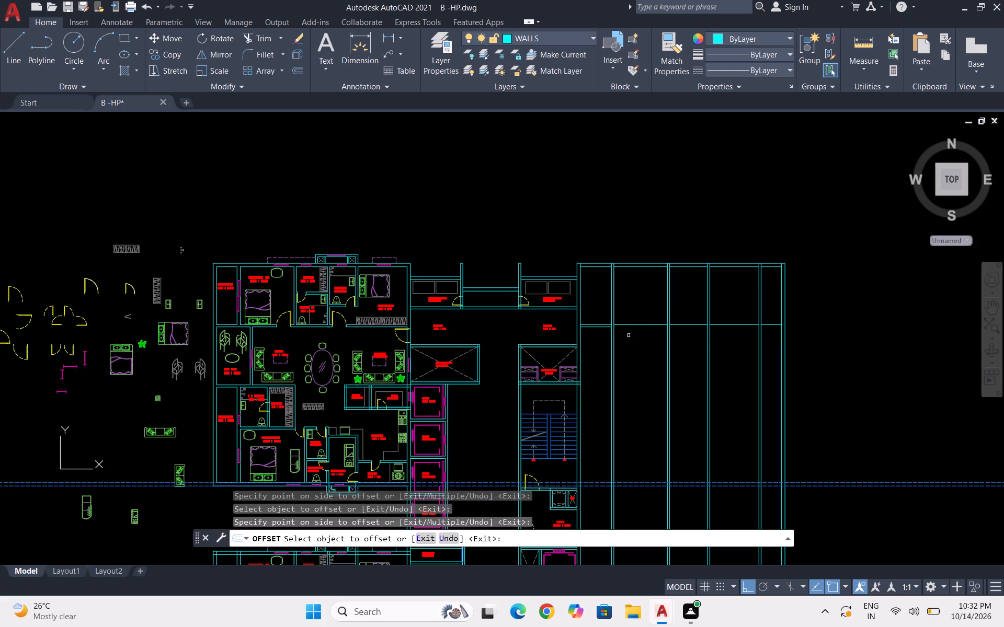
Offset the cross-wall lines of the four eastern bays 6" south to complete the wall thickness.
{"action": "left_click", "coordinate": [635, 324]}
{"action": "type", "text": "6\""}
{"action": "key", "text": "Return"}
{"action": "scroll", "coordinate": [696, 331], "scroll_direction": "up", "scroll_amount": 2}
{"action": "left_click_drag", "start_coordinate": [687, 312], "coordinate": [690, 325]}
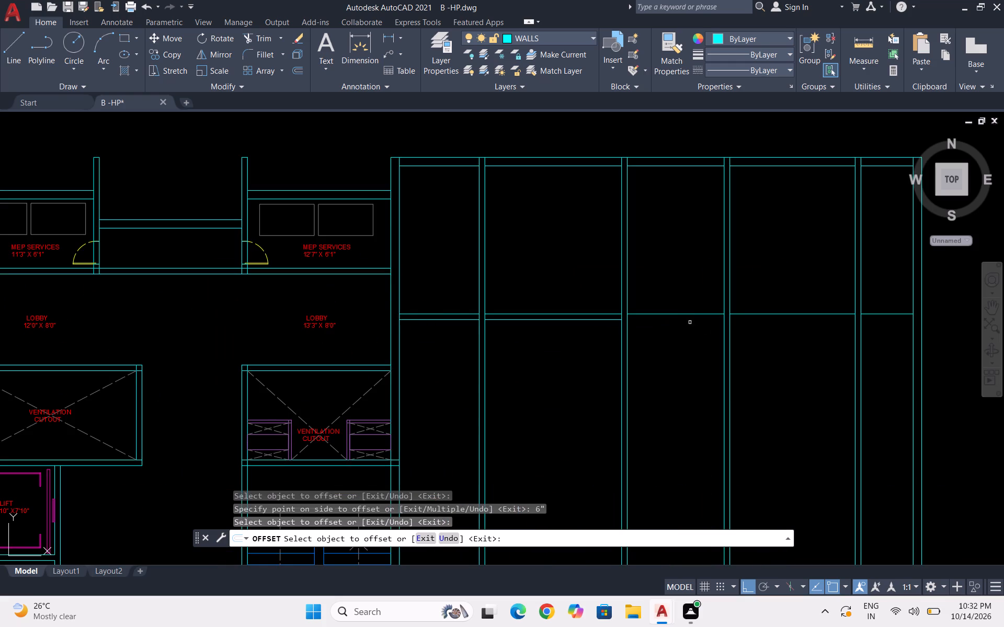
{"action": "left_click", "coordinate": [687, 312]}
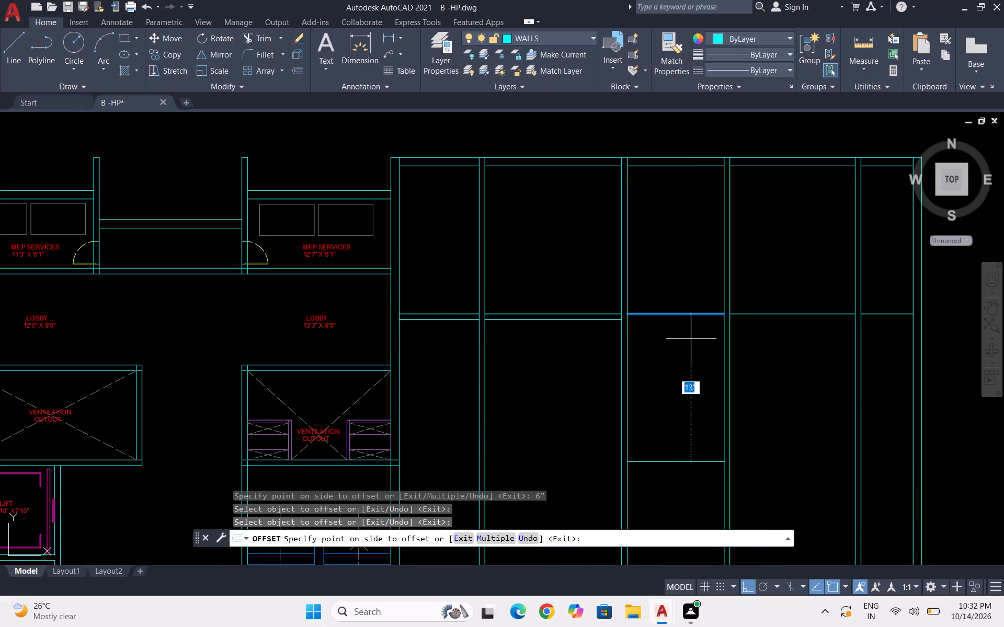
{"action": "type", "text": "6\""}
{"action": "key", "text": "Return"}
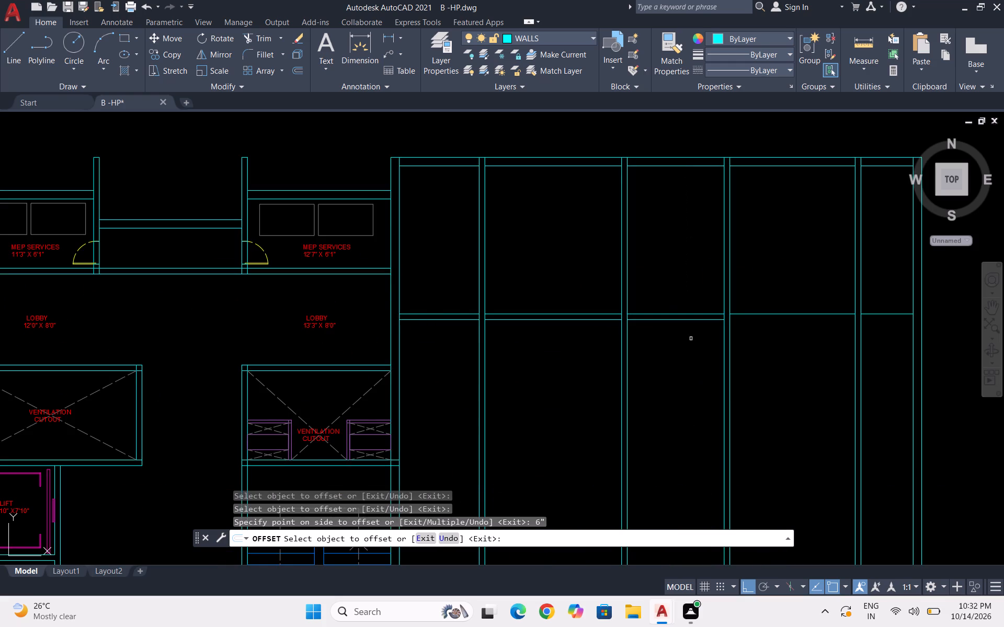
{"action": "left_click", "coordinate": [783, 313]}
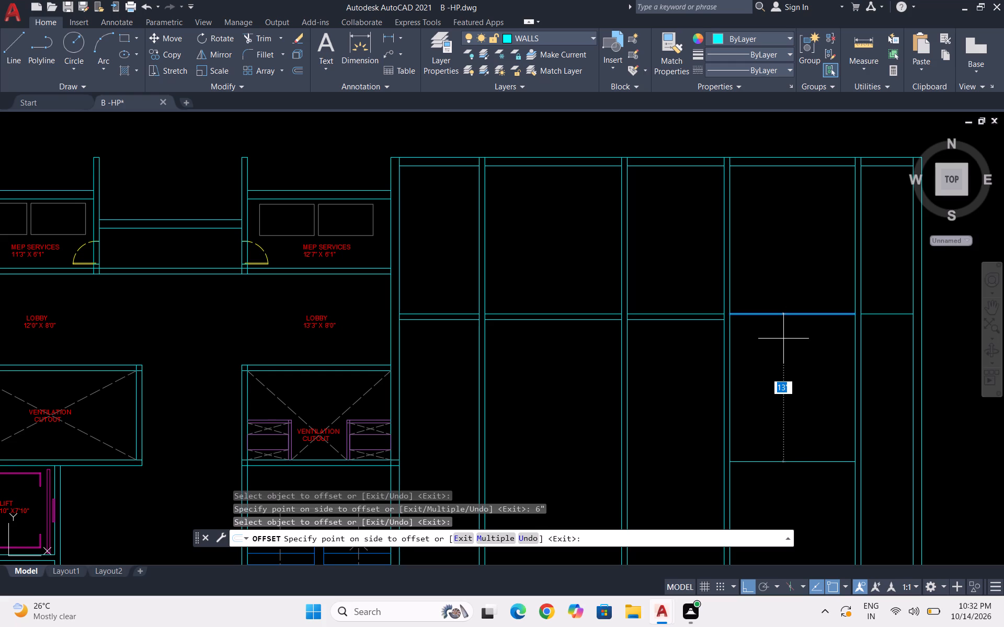
{"action": "type", "text": "6\""}
{"action": "key", "text": "Return"}
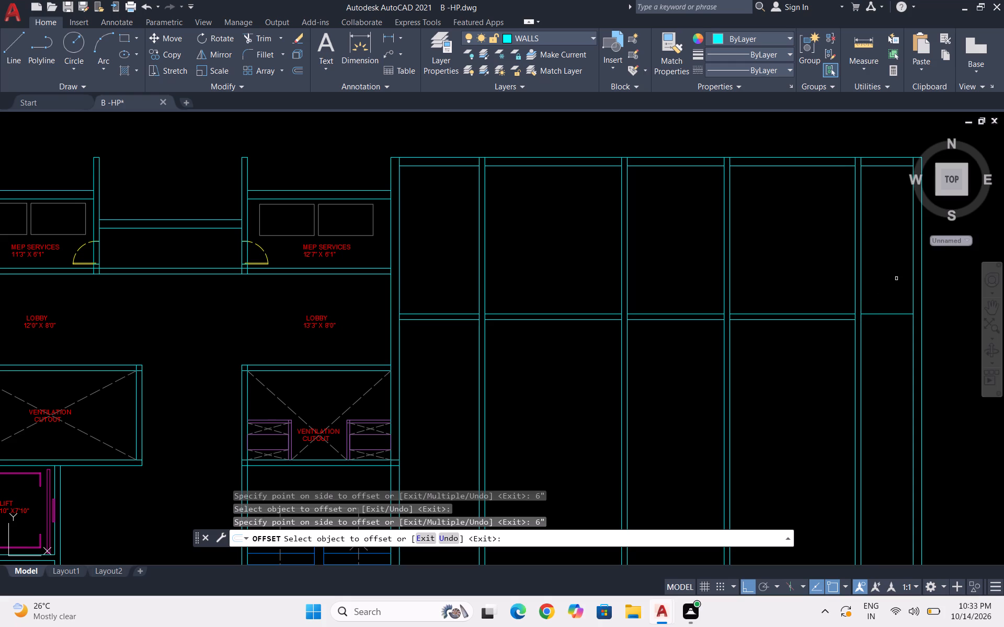
{"action": "left_click", "coordinate": [891, 315]}
{"action": "type", "text": "6\""}
{"action": "key", "text": "Return"}
Add a 6" cross wall in the first bay by offsetting its north inner face 7' south and that line 6" further.
{"action": "left_click", "coordinate": [462, 166]}
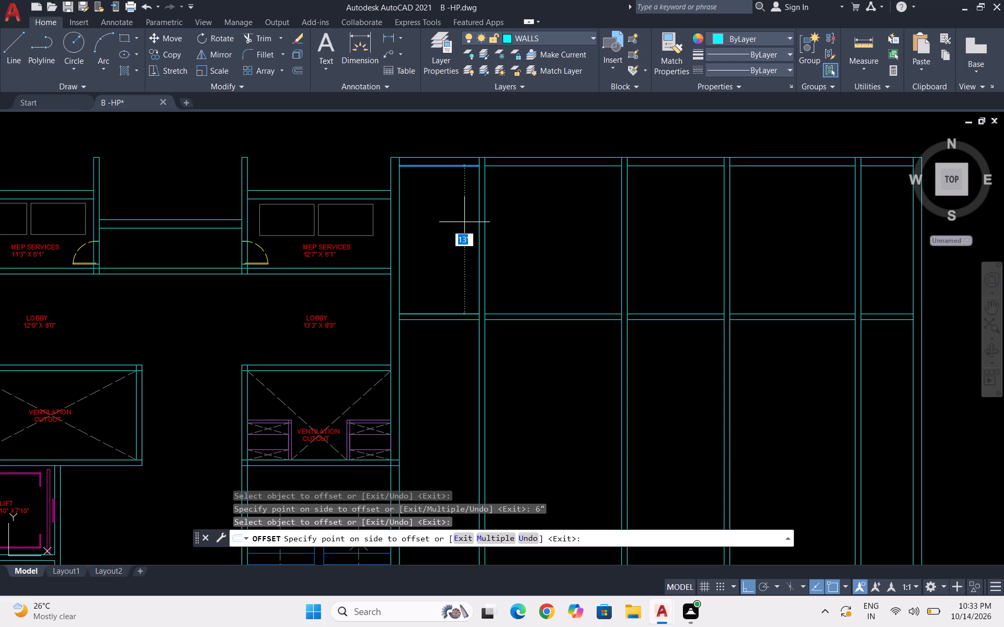
{"action": "type", "text": "7'"}
{"action": "key", "text": "Return"}
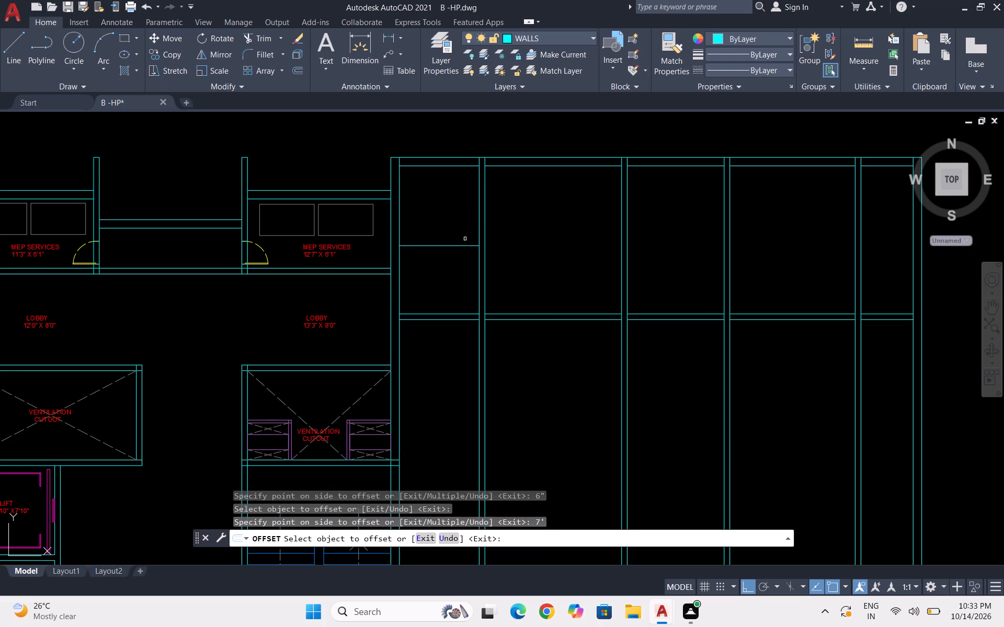
{"action": "left_click_drag", "start_coordinate": [454, 246], "coordinate": [457, 252]}
{"action": "type", "text": "6\""}
{"action": "key", "text": "Return"}
{"action": "key", "text": "Escape"}
Measure the new room at the north end of the first bay using quick measurement.
{"action": "left_click", "coordinate": [858, 62]}
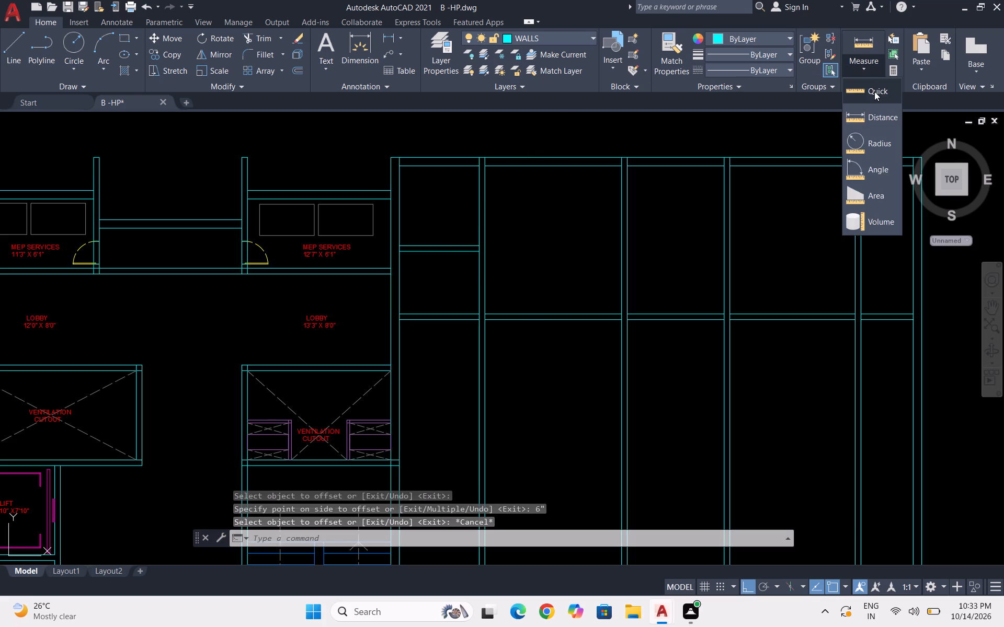
{"action": "left_click", "coordinate": [873, 92]}
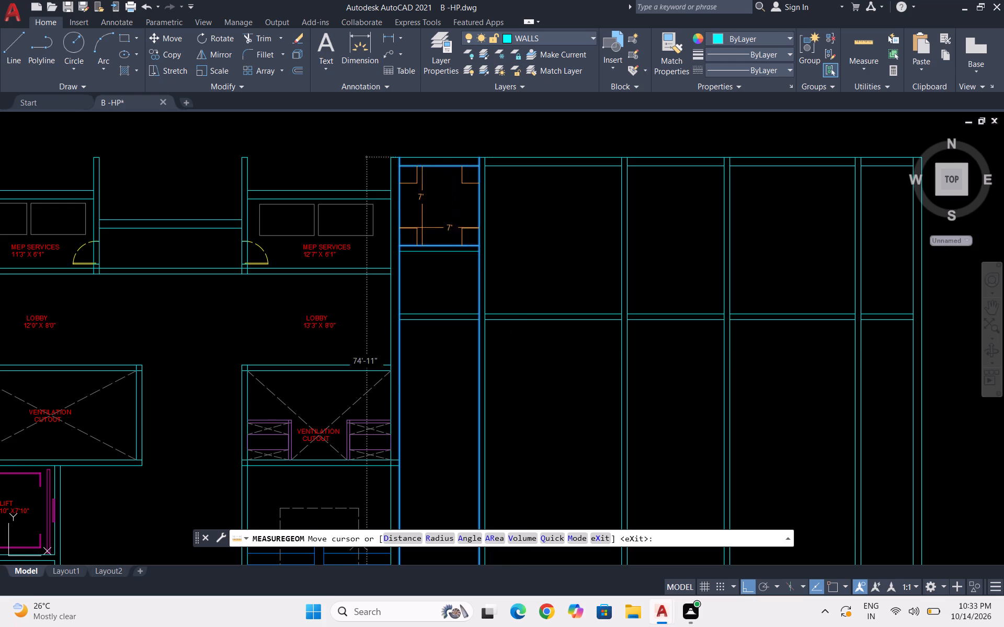
{"action": "scroll", "coordinate": [420, 246], "scroll_direction": "down", "scroll_amount": 1}
{"action": "key", "text": "Escape"}
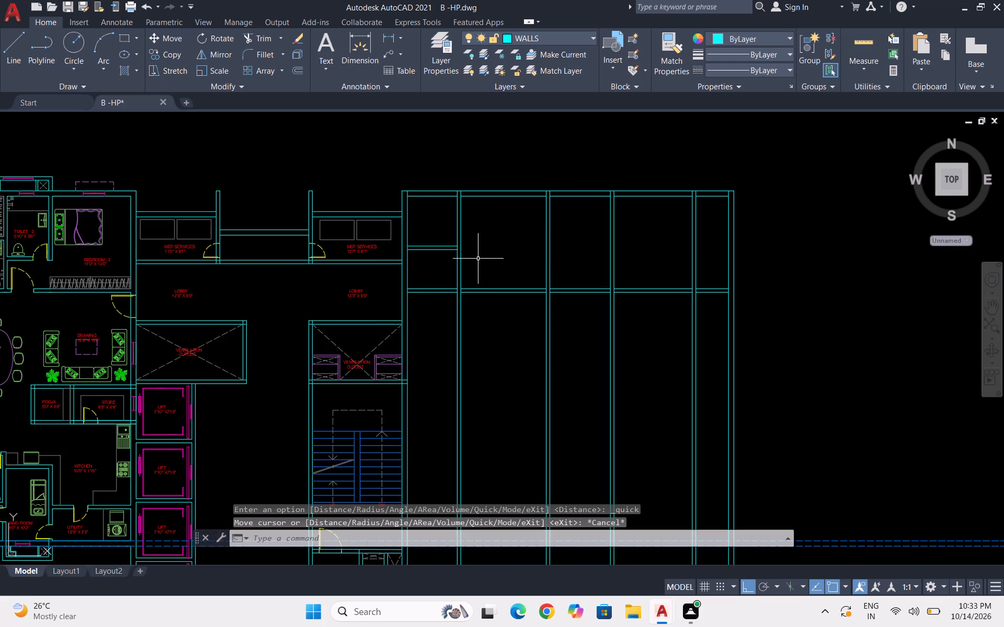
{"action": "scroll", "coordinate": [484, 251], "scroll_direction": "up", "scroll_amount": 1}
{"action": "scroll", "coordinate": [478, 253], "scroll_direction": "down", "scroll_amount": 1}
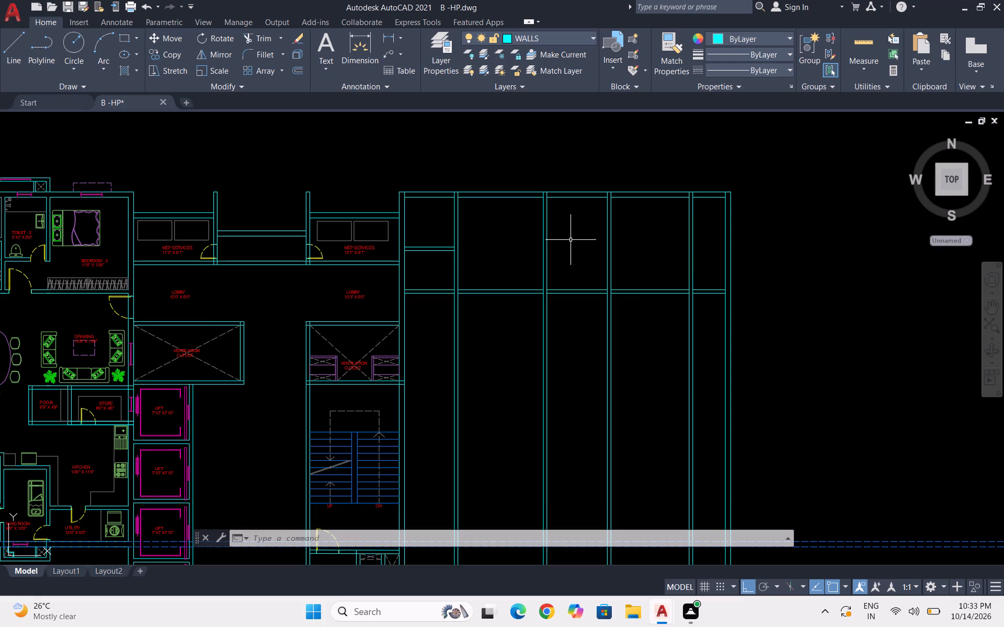
Add a 6" cross wall in the third bay by offsetting its north inner face 8'6" south and that line 6" further.
{"action": "key", "text": "Escape"}
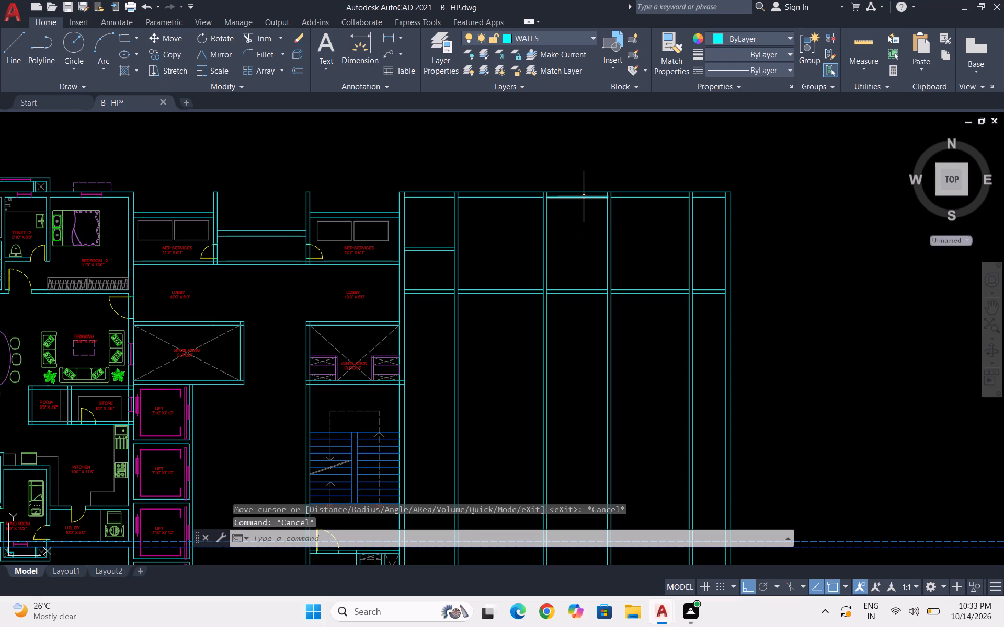
{"action": "left_click_drag", "start_coordinate": [584, 196], "coordinate": [586, 206]}
{"action": "key", "text": "o"}
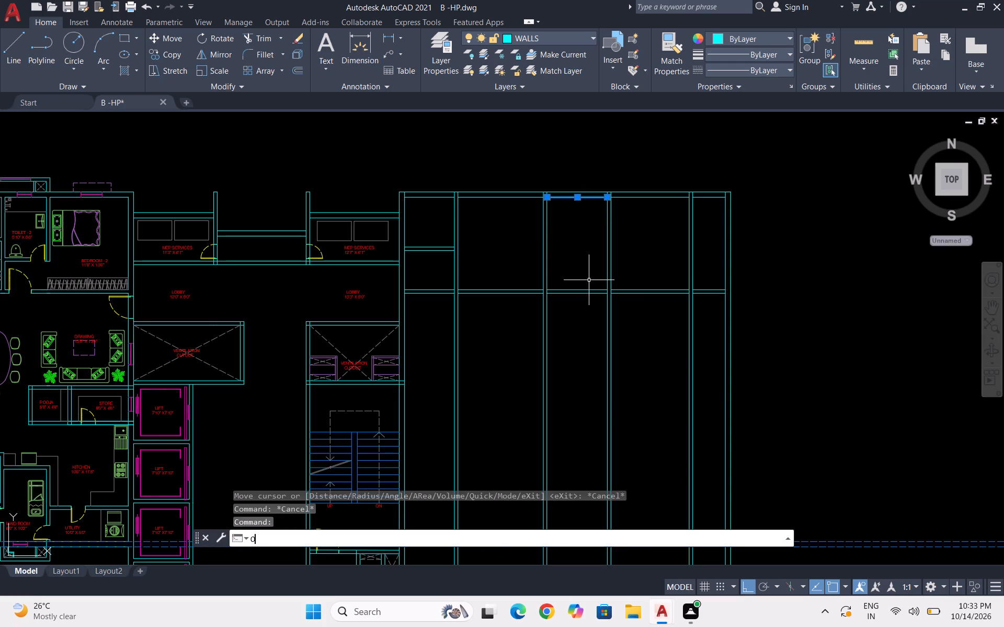
{"action": "key", "text": "Return"}
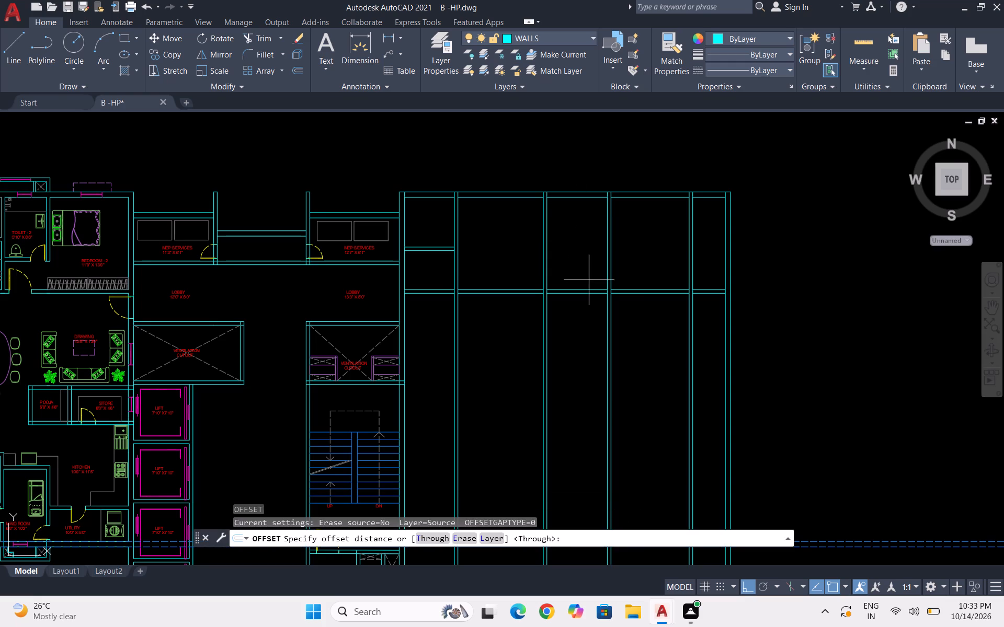
{"action": "type", "text": "8'6\""}
{"action": "key", "text": "Return"}
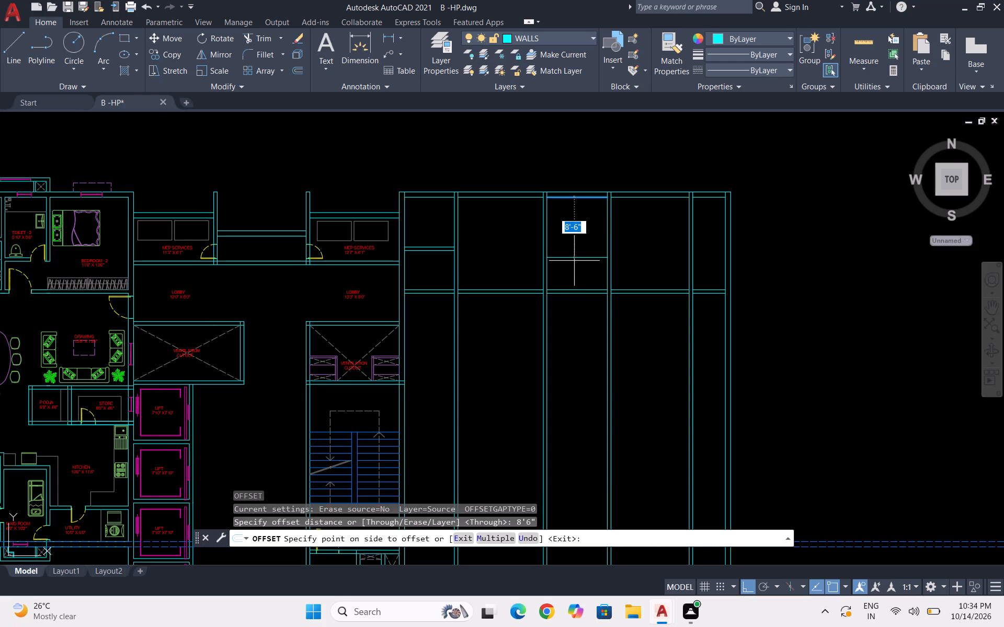
{"action": "left_click", "coordinate": [574, 262]}
{"action": "left_click", "coordinate": [580, 257]}
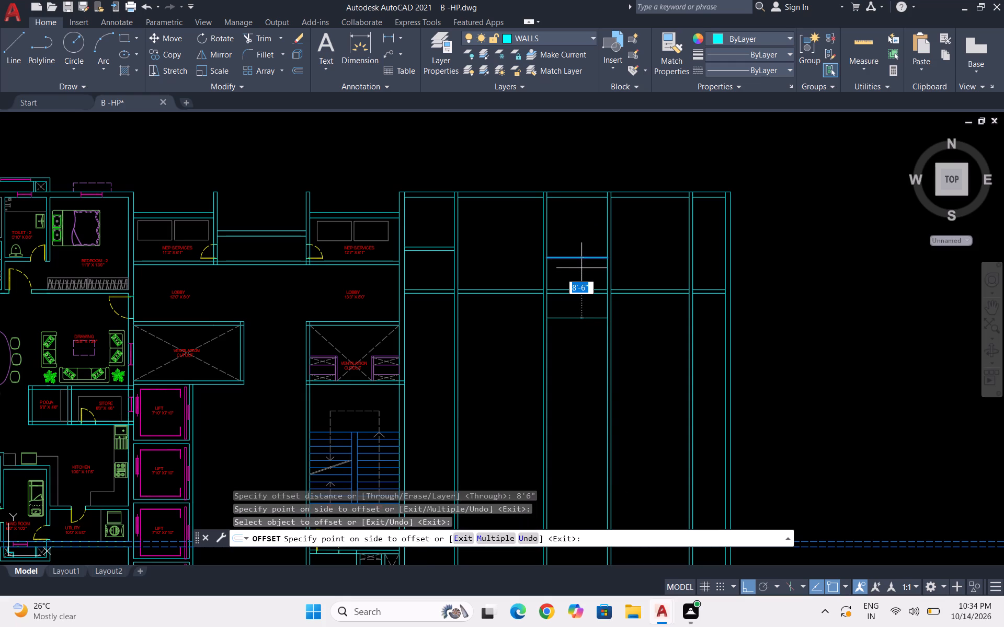
{"action": "type", "text": "6\""}
{"action": "key", "text": "Return"}
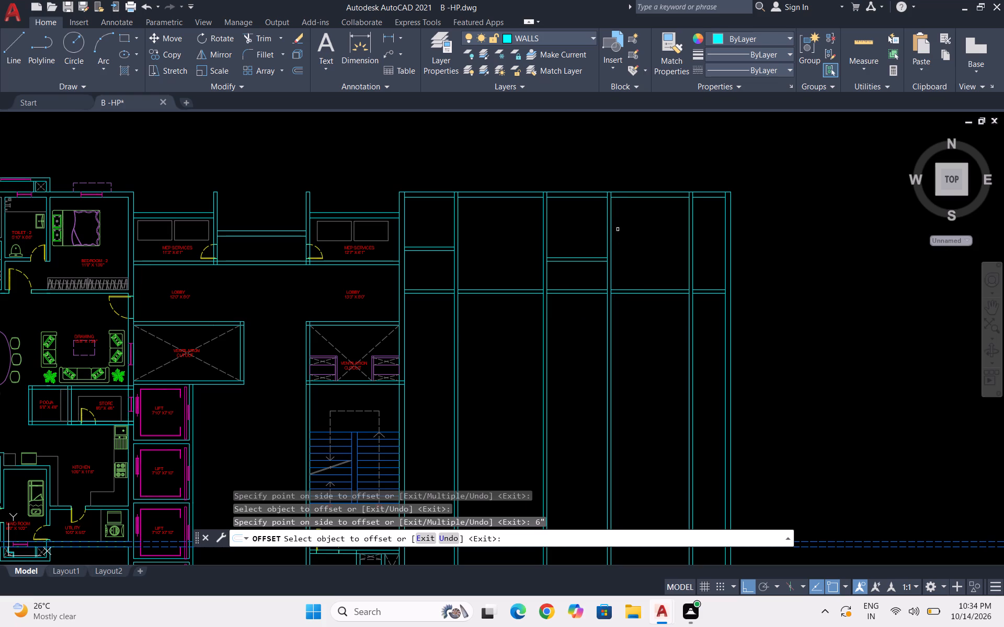
{"action": "key", "text": "Escape"}
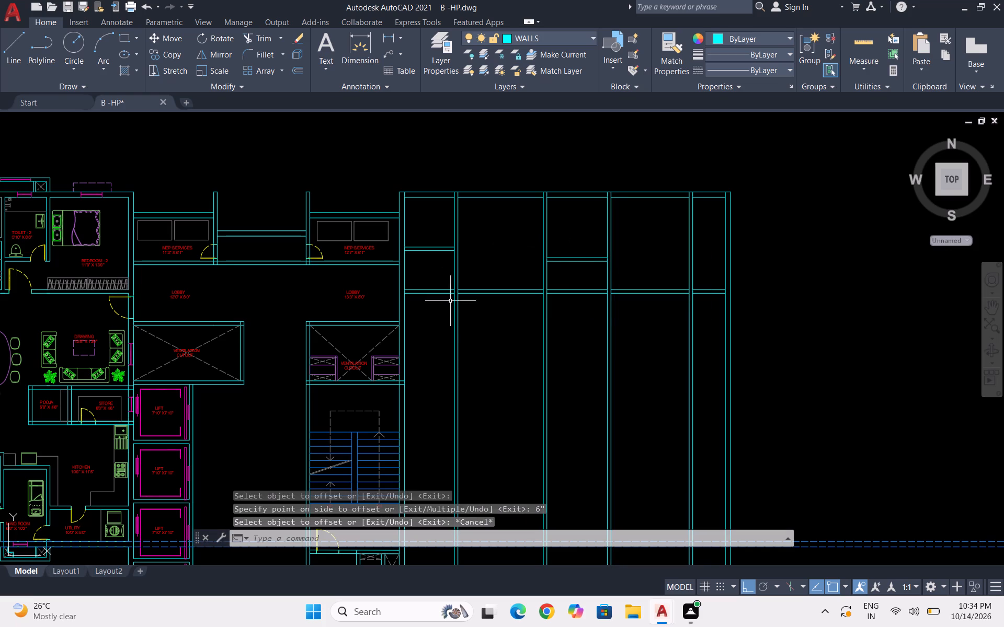
Offset the south face of the existing full-width cross wall 13' south in all five bays.
{"action": "key", "text": "o"}
{"action": "key", "text": "Return"}
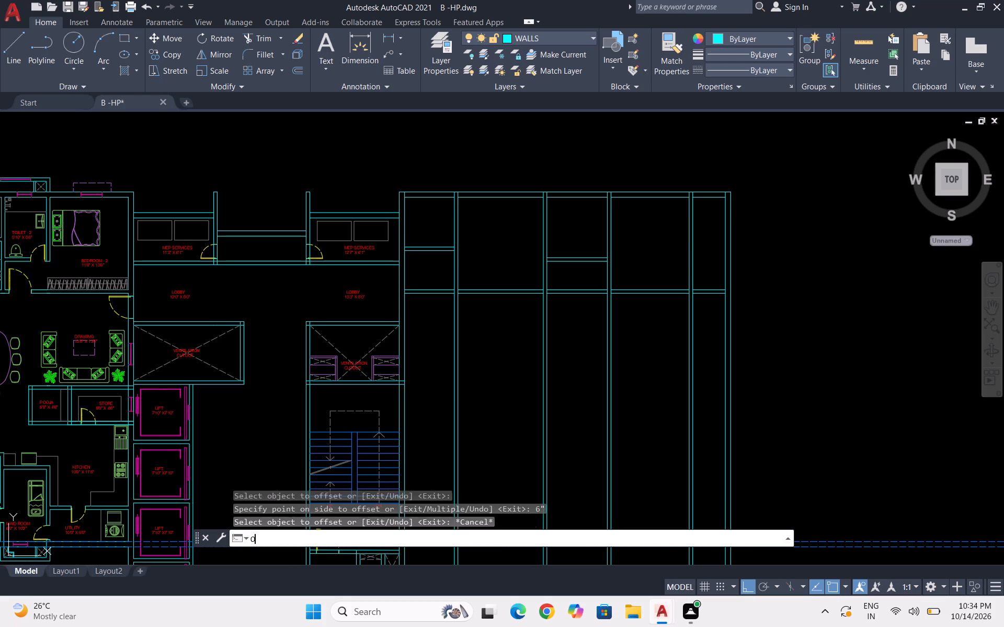
{"action": "type", "text": "13'"}
{"action": "key", "text": "Return"}
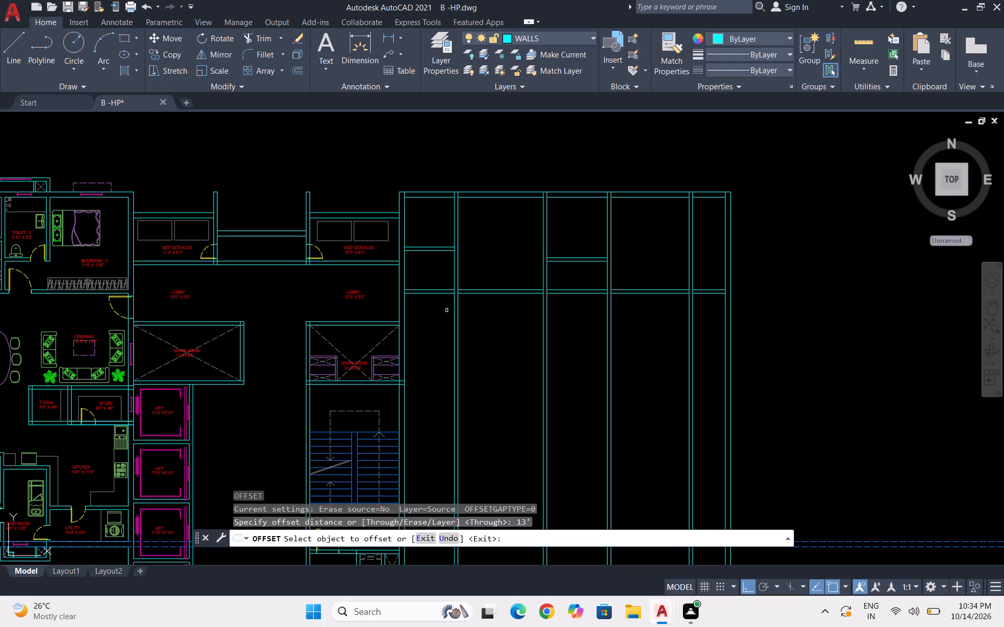
{"action": "left_click", "coordinate": [445, 294]}
{"action": "left_click", "coordinate": [438, 358]}
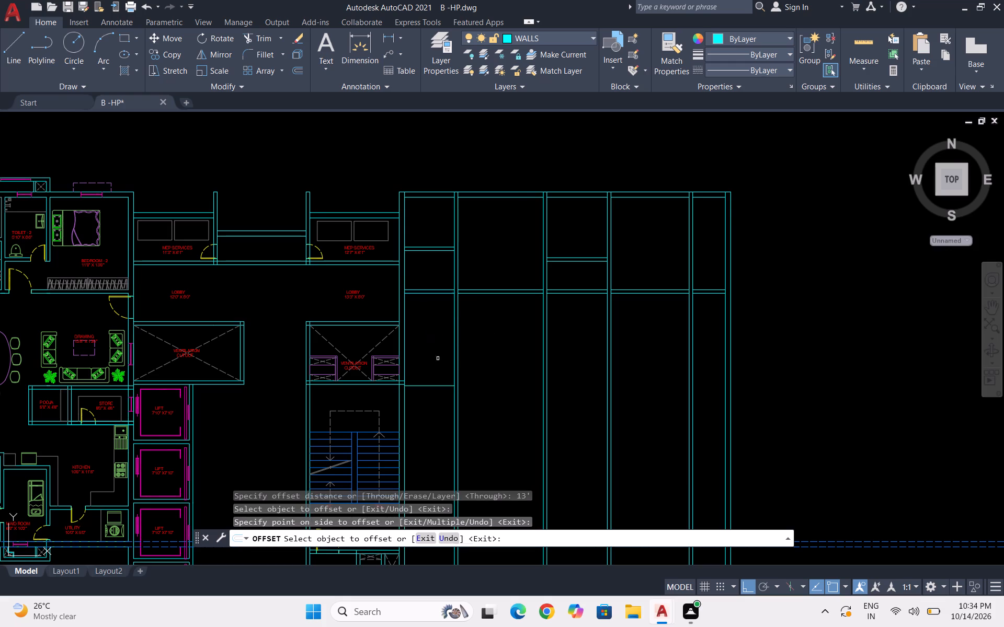
{"action": "left_click", "coordinate": [499, 293]}
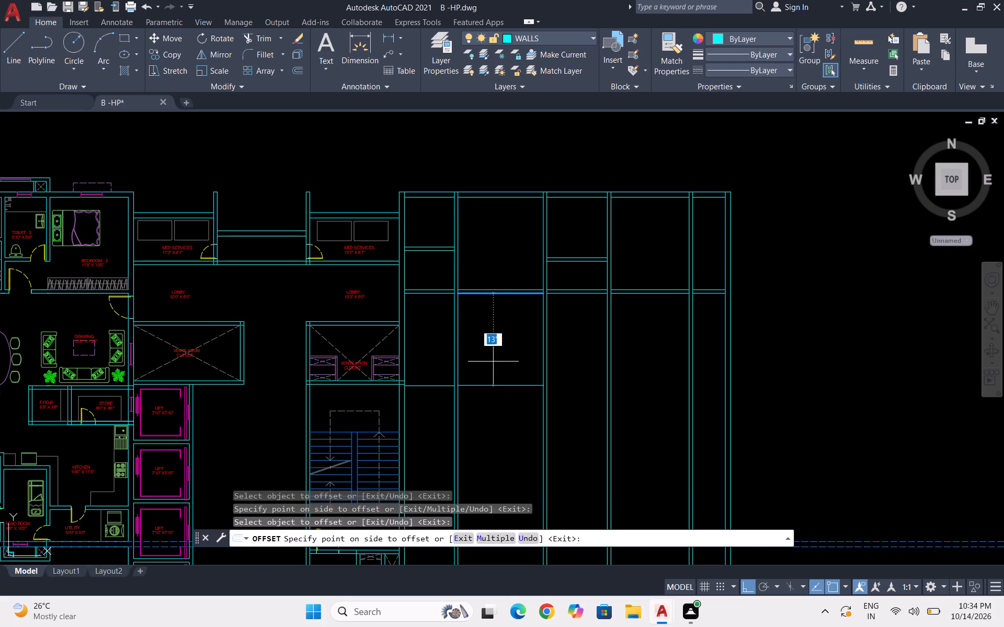
{"action": "left_click", "coordinate": [493, 362]}
{"action": "left_click_drag", "start_coordinate": [575, 293], "coordinate": [579, 308]}
{"action": "left_click", "coordinate": [571, 366]}
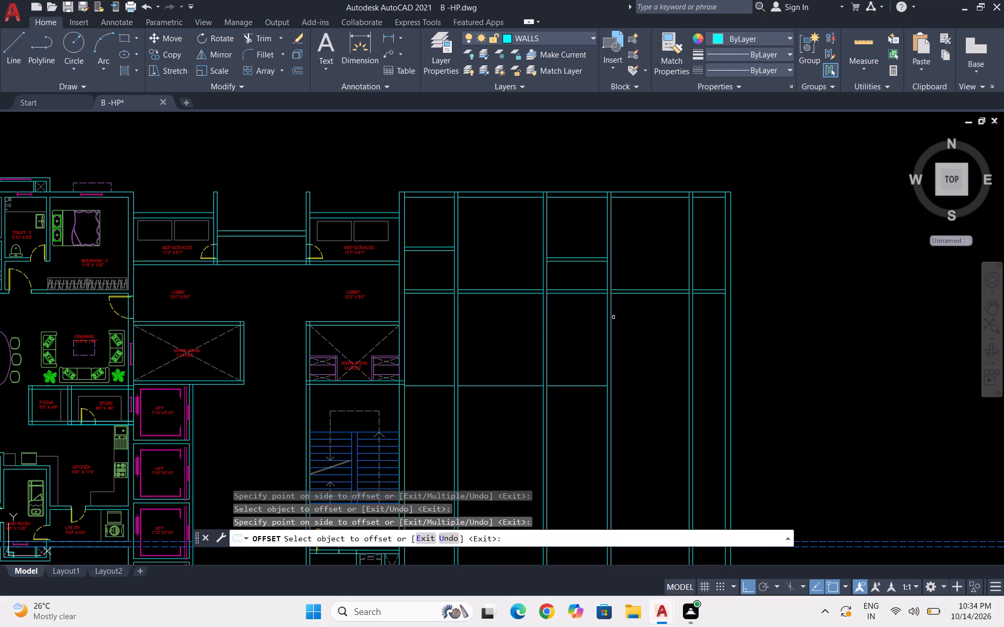
{"action": "left_click", "coordinate": [644, 294]}
{"action": "left_click", "coordinate": [644, 368]}
{"action": "left_click_drag", "start_coordinate": [715, 294], "coordinate": [744, 390]}
{"action": "left_click", "coordinate": [715, 422]}
Offset the five new cross-wall lines 6" south to complete the wall thickness across all bays.
{"action": "left_click_drag", "start_coordinate": [427, 386], "coordinate": [426, 391]}
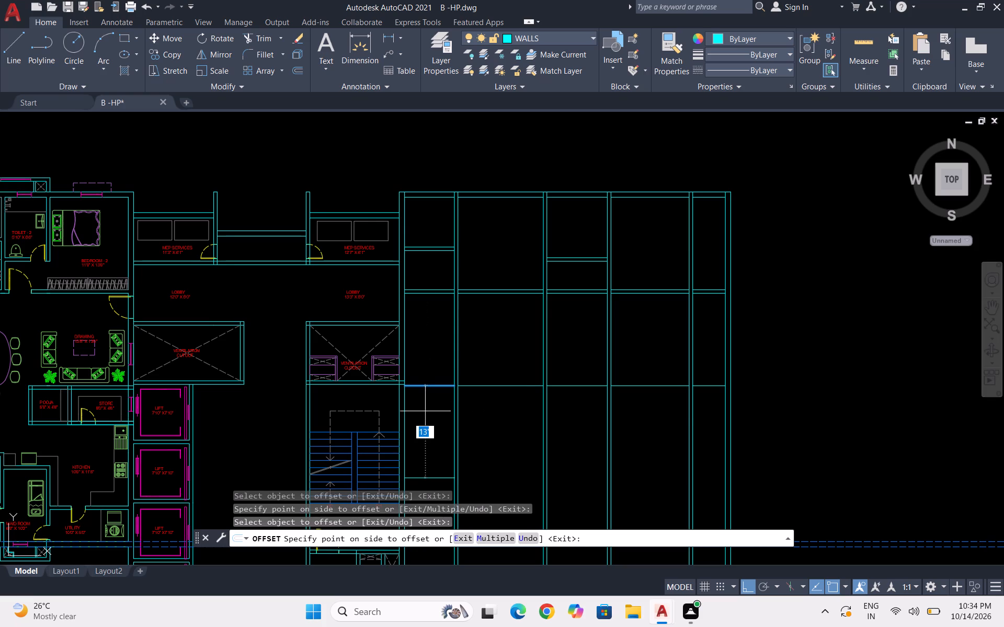
{"action": "type", "text": "6\""}
{"action": "key", "text": "Return"}
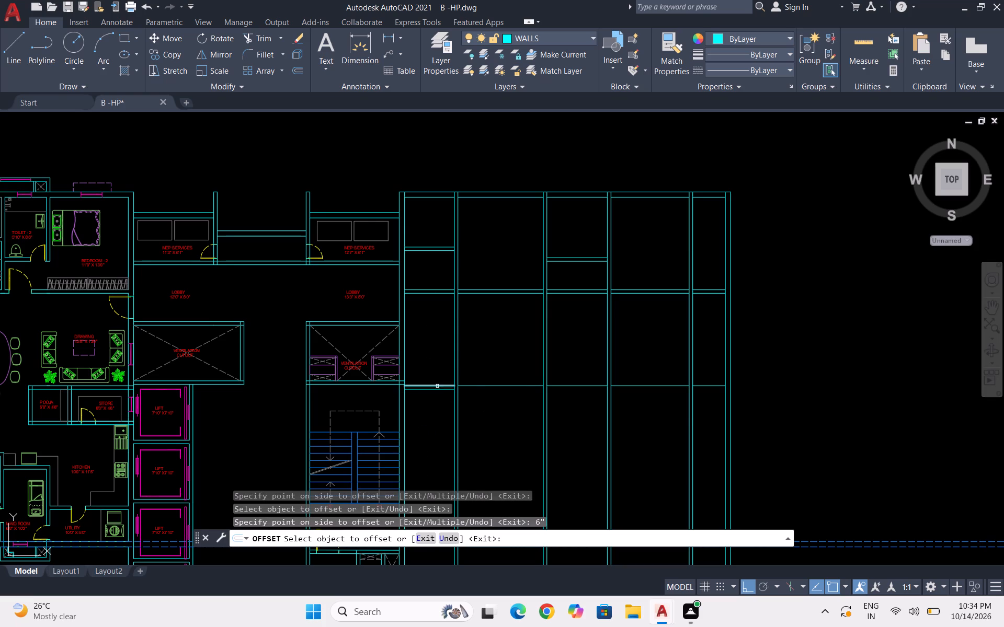
{"action": "left_click", "coordinate": [494, 385]}
{"action": "type", "text": "6\""}
{"action": "key", "text": "Return"}
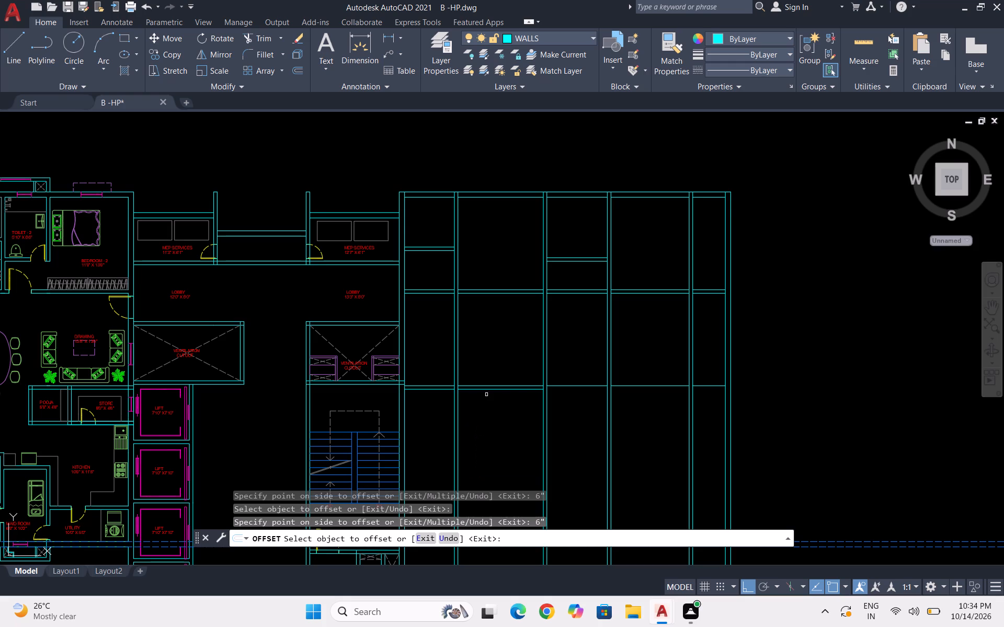
{"action": "left_click", "coordinate": [586, 387]}
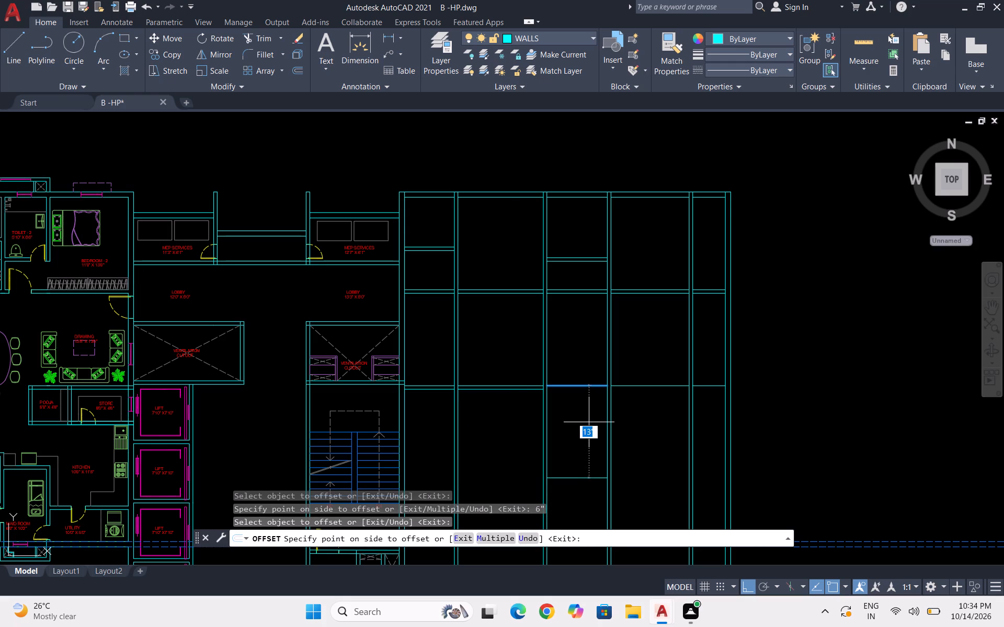
{"action": "type", "text": "6\""}
{"action": "key", "text": "Return"}
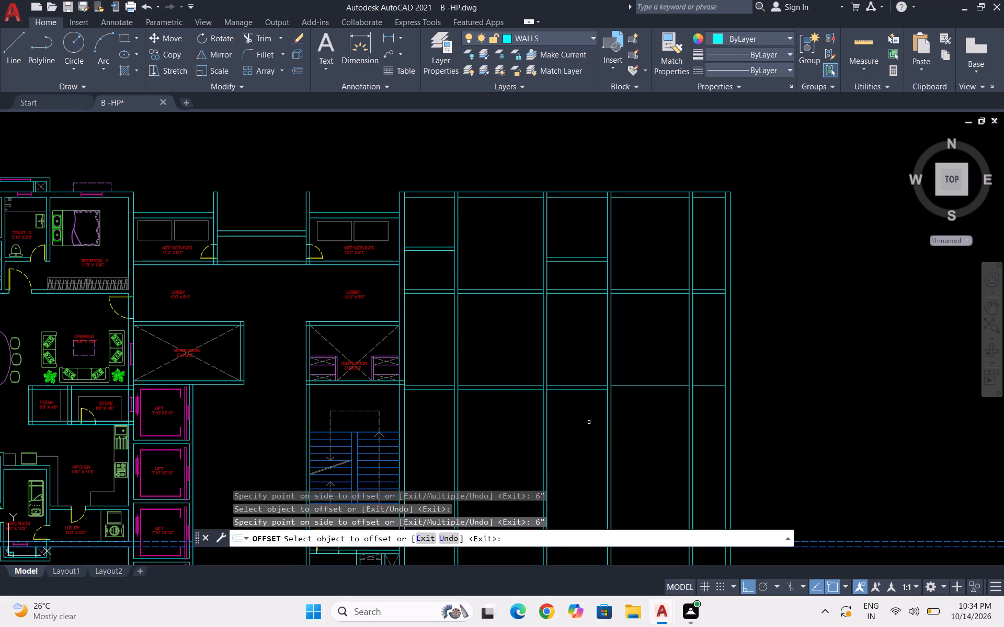
{"action": "left_click", "coordinate": [635, 386]}
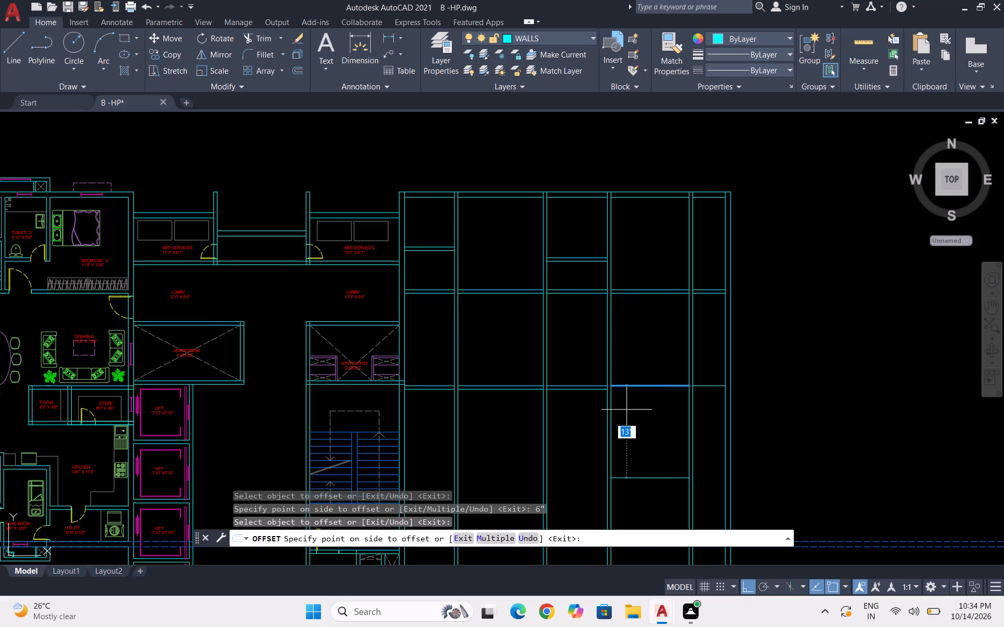
{"action": "type", "text": "6\""}
{"action": "key", "text": "Return"}
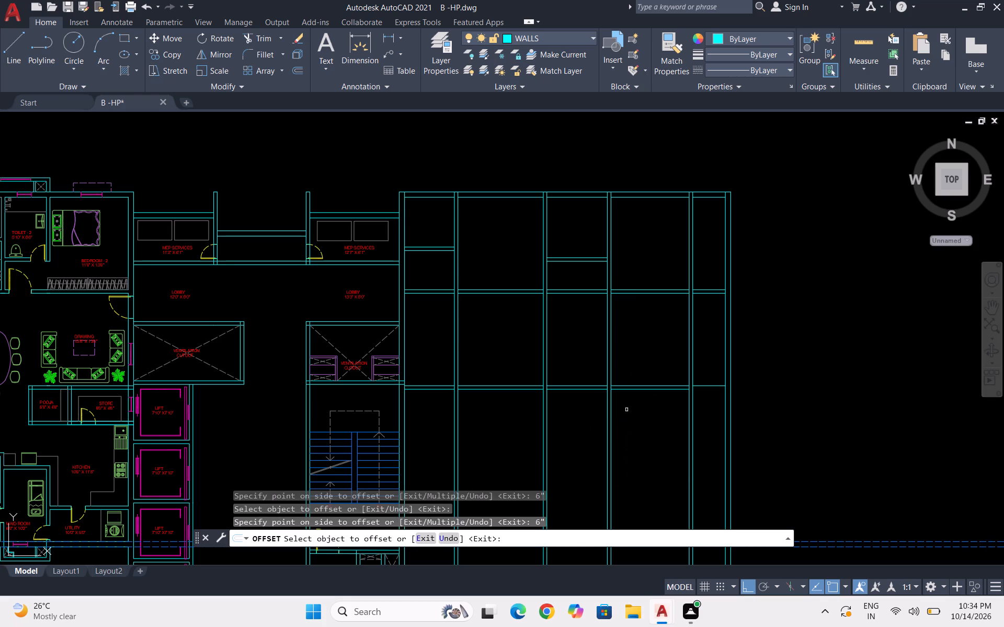
{"action": "scroll", "coordinate": [717, 383], "scroll_direction": "up", "scroll_amount": 2}
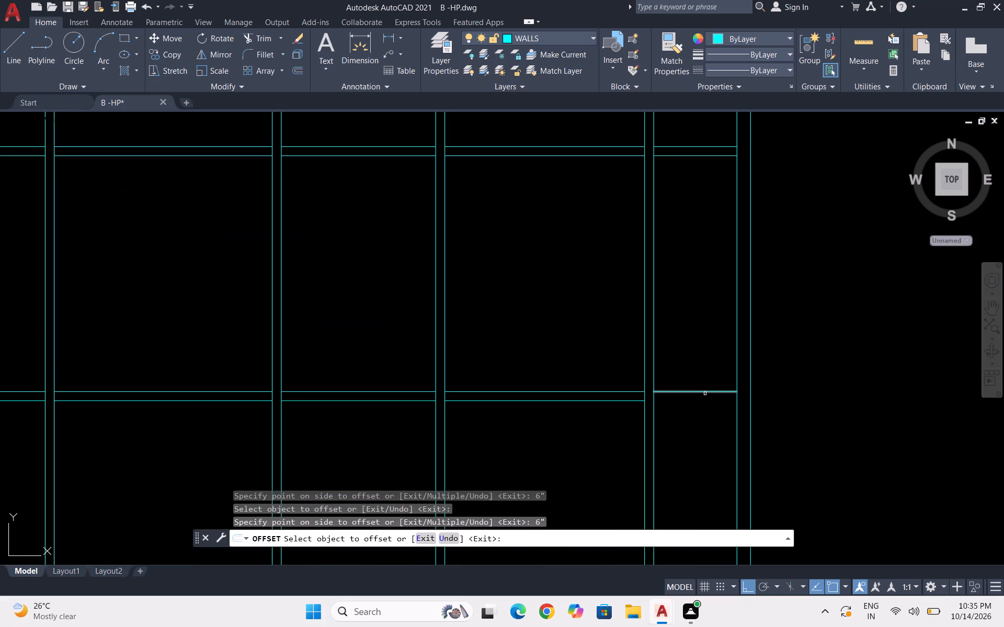
{"action": "left_click", "coordinate": [705, 393]}
{"action": "type", "text": "6\""}
{"action": "key", "text": "Return"}
Add a 6" cross wall in the first bay, 9' south of the second full-width cross wall's south face.
{"action": "scroll", "coordinate": [714, 262], "scroll_direction": "down", "scroll_amount": 2}
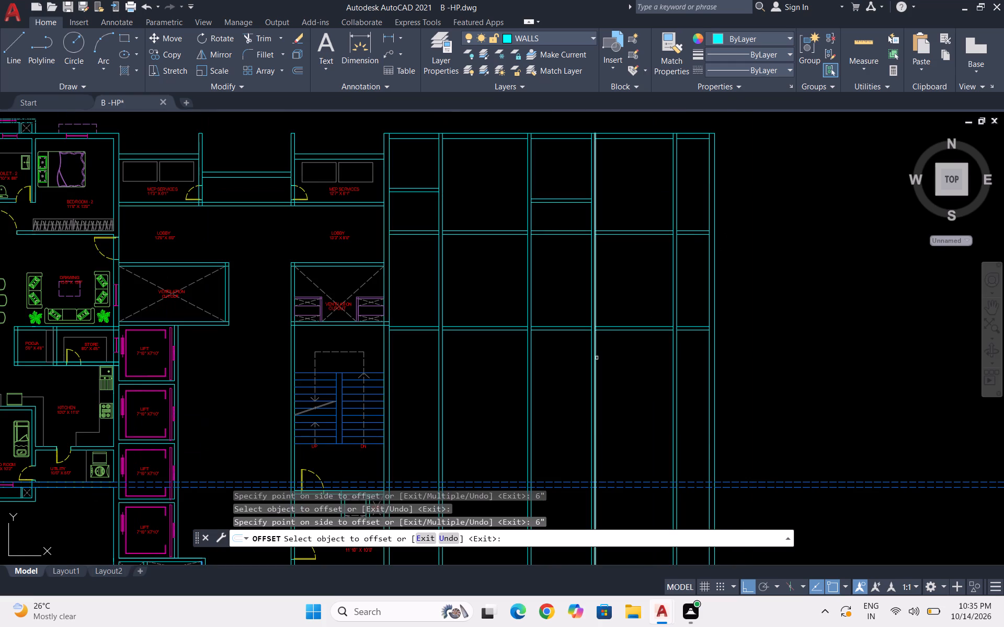
{"action": "scroll", "coordinate": [576, 348], "scroll_direction": "down", "scroll_amount": 1}
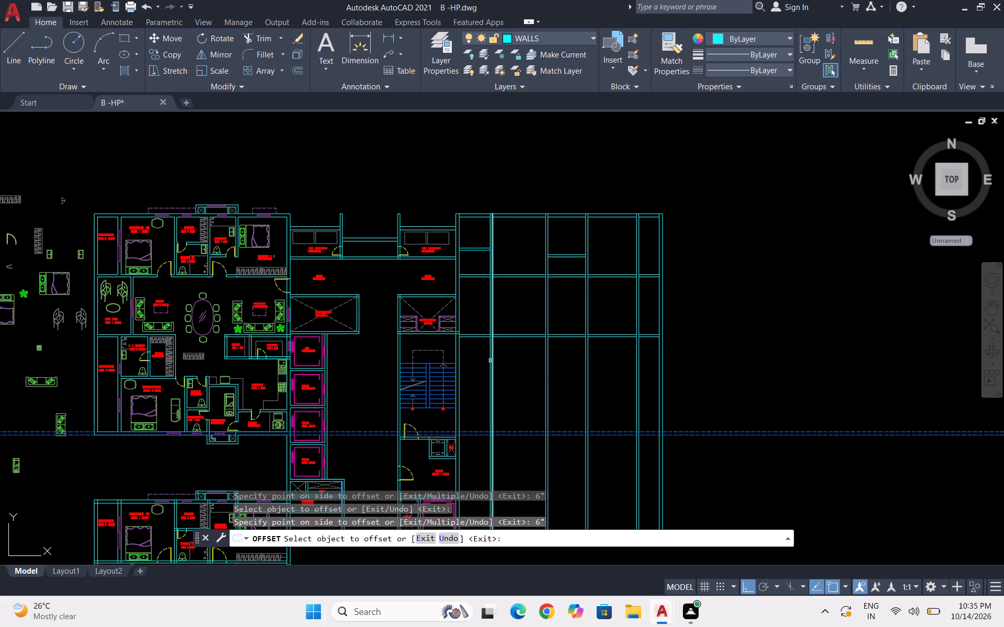
{"action": "scroll", "coordinate": [479, 368], "scroll_direction": "up", "scroll_amount": 1}
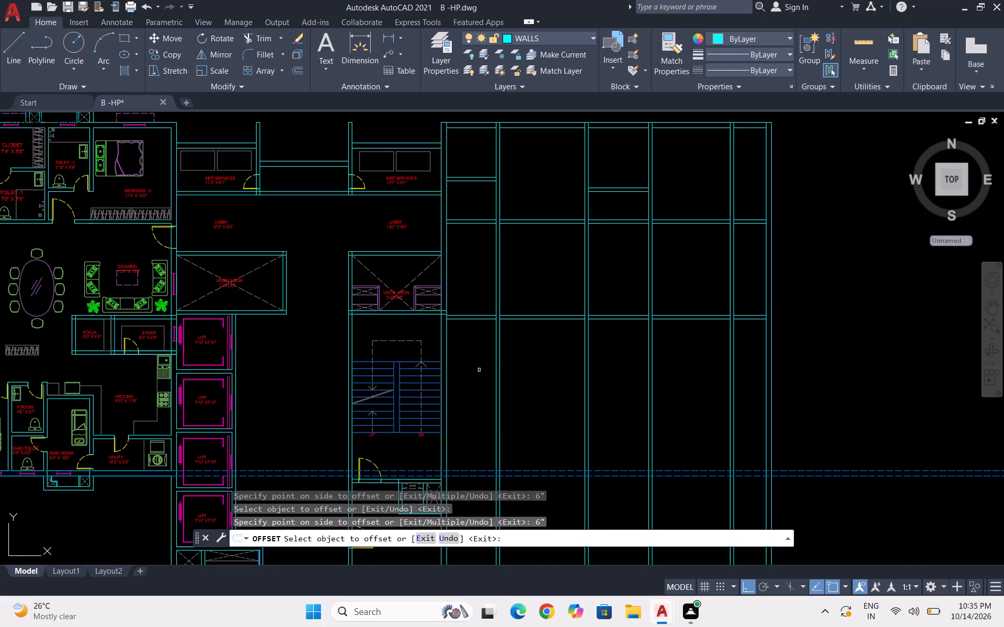
{"action": "left_click", "coordinate": [474, 320]}
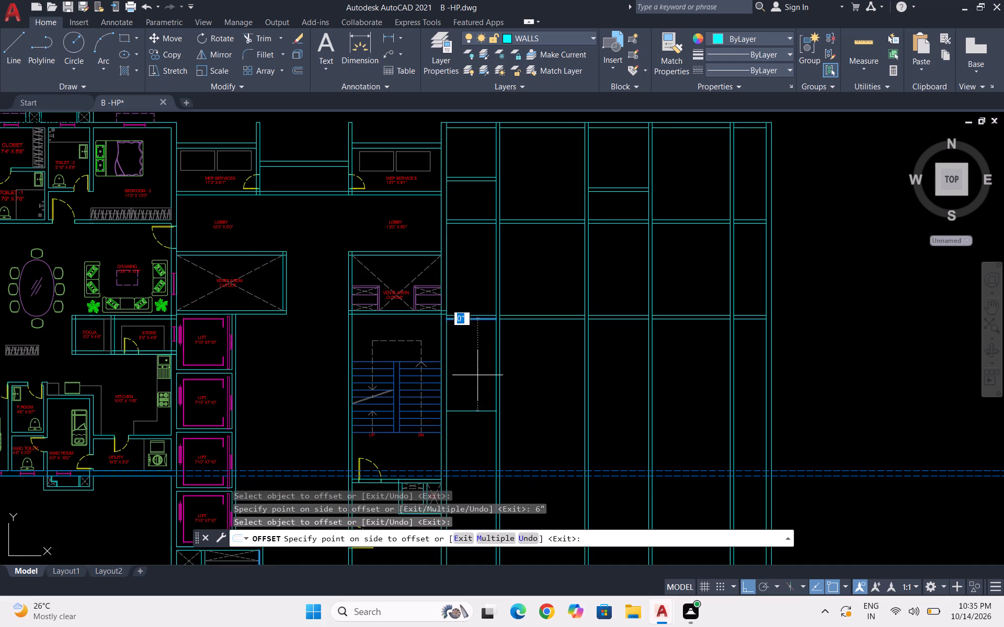
{"action": "type", "text": "9'"}
{"action": "key", "text": "Return"}
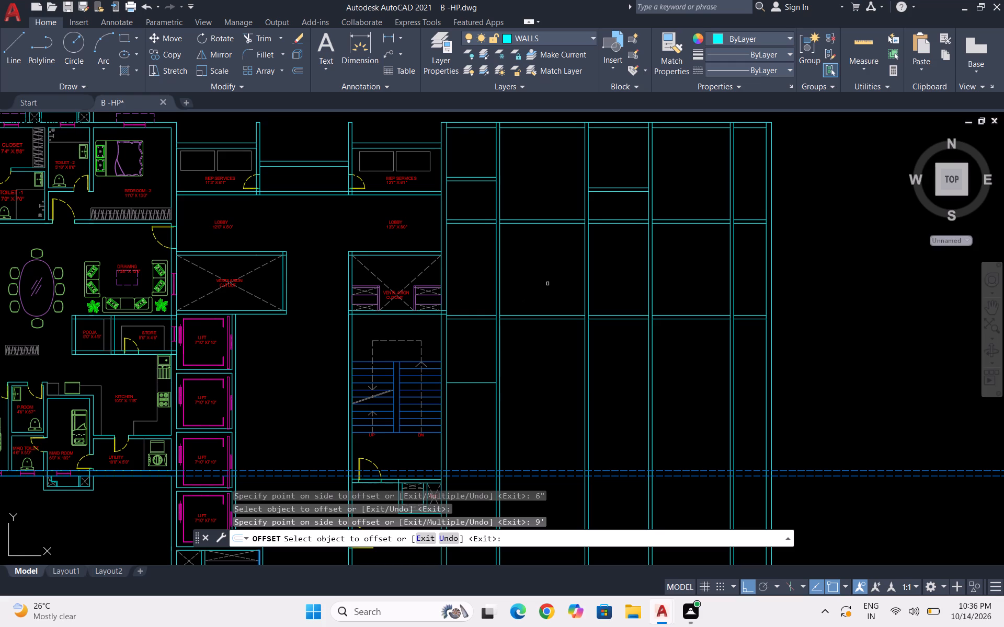
{"action": "left_click", "coordinate": [471, 381]}
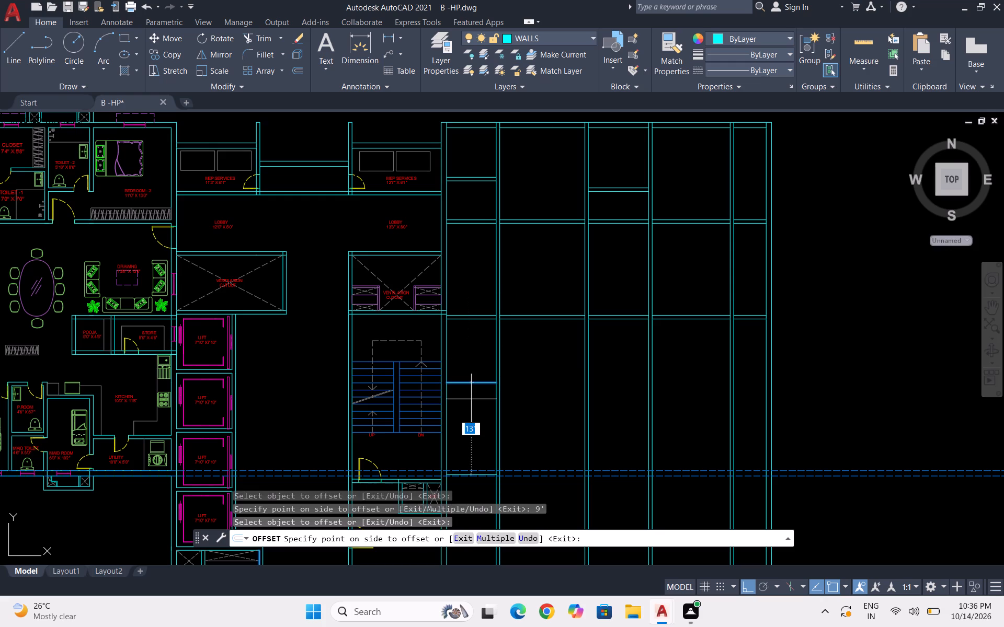
{"action": "type", "text": "6\""}
{"action": "key", "text": "Return"}
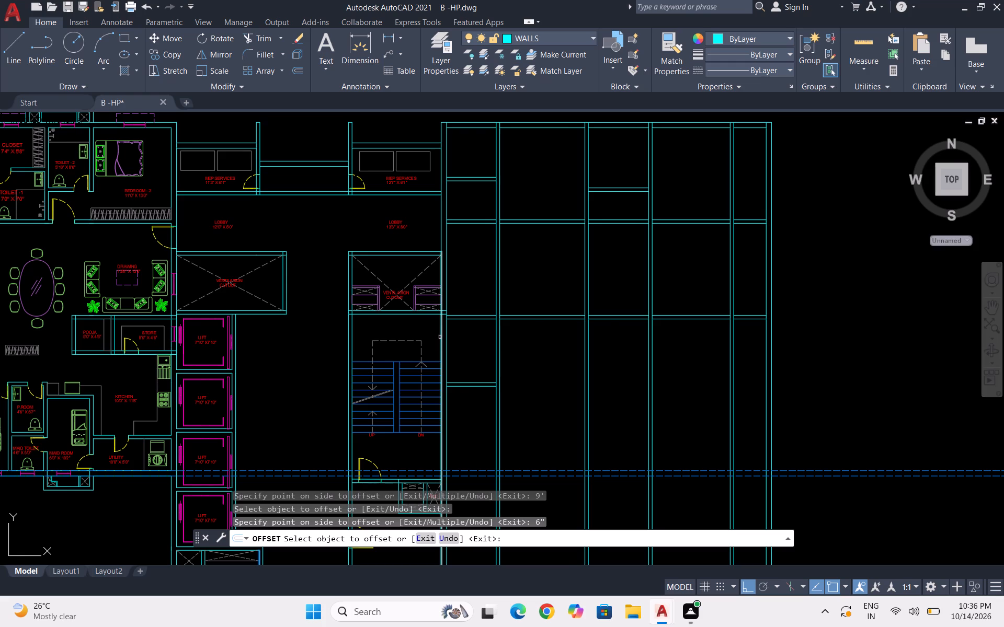
Add a 6" cross wall in the second bay, 9' south of the second full-width cross wall's south face.
{"action": "left_click", "coordinate": [557, 320]}
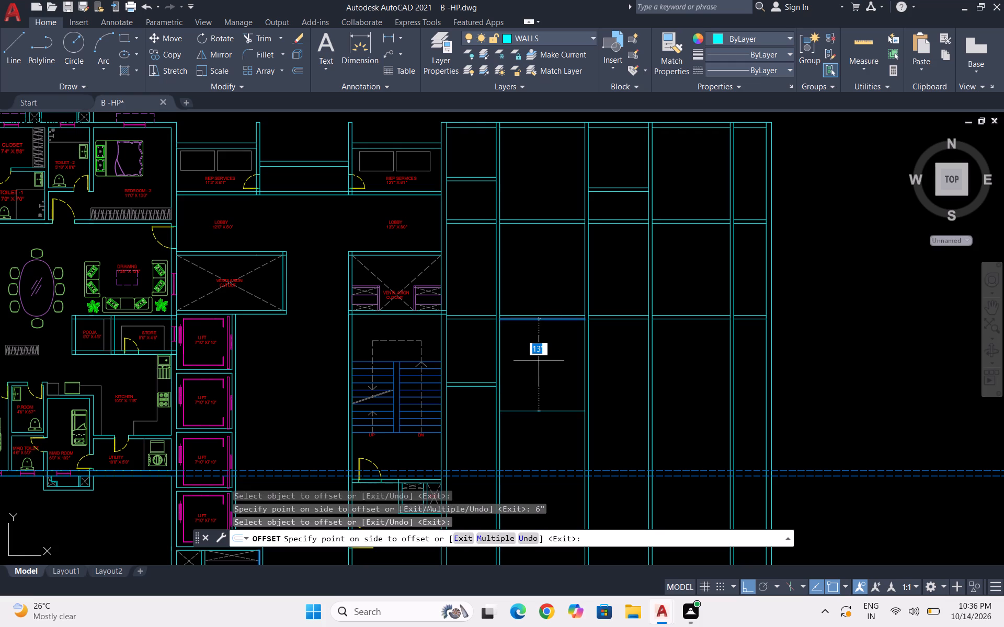
{"action": "type", "text": "9'"}
{"action": "key", "text": "Return"}
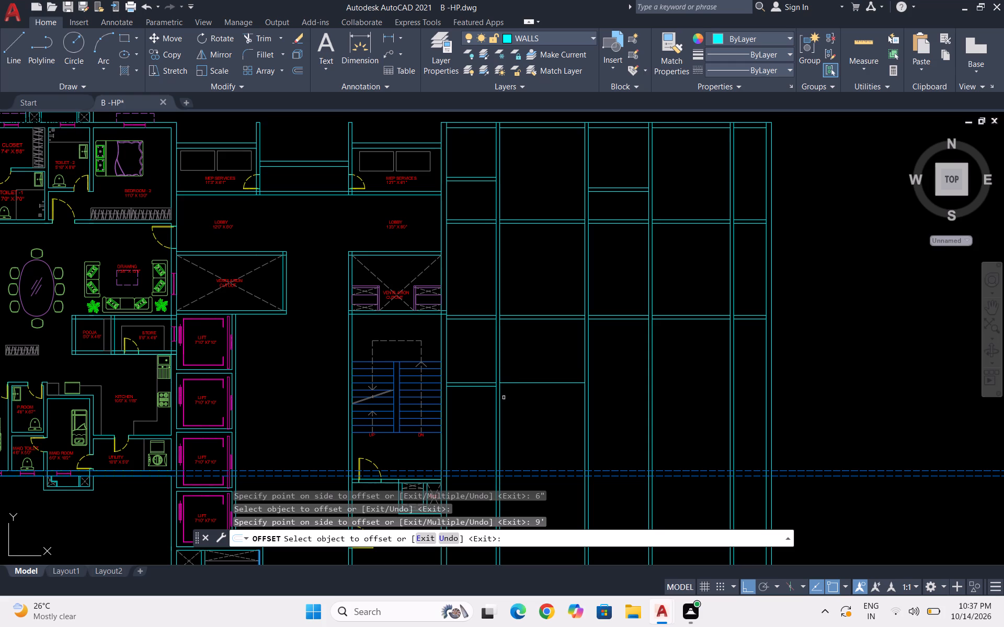
{"action": "left_click", "coordinate": [531, 383]}
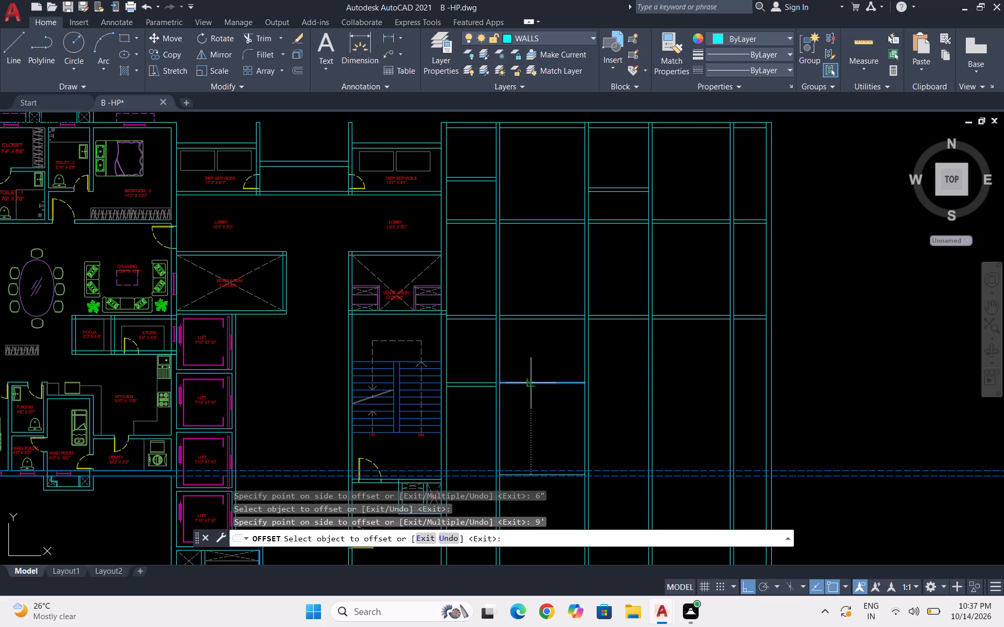
{"action": "key", "text": "6"}
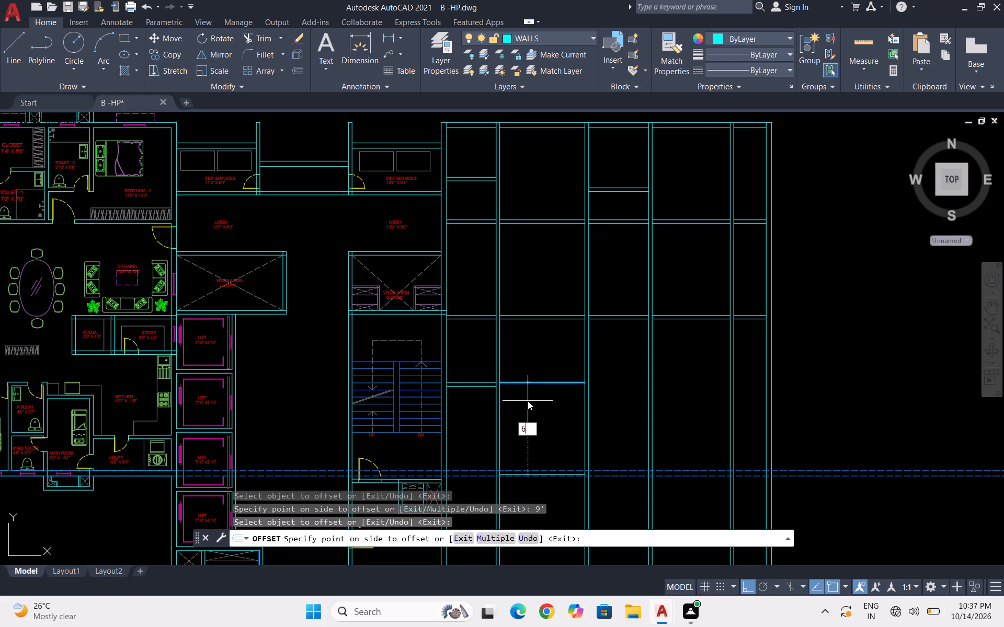
{"action": "key", "text": "shift+quotedbl"}
{"action": "key", "text": "Return"}
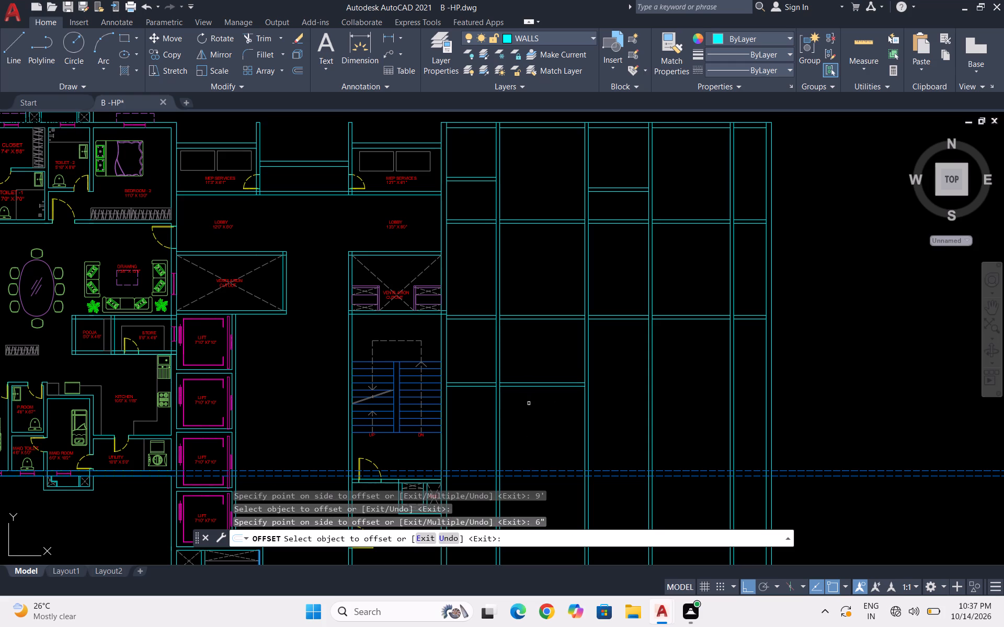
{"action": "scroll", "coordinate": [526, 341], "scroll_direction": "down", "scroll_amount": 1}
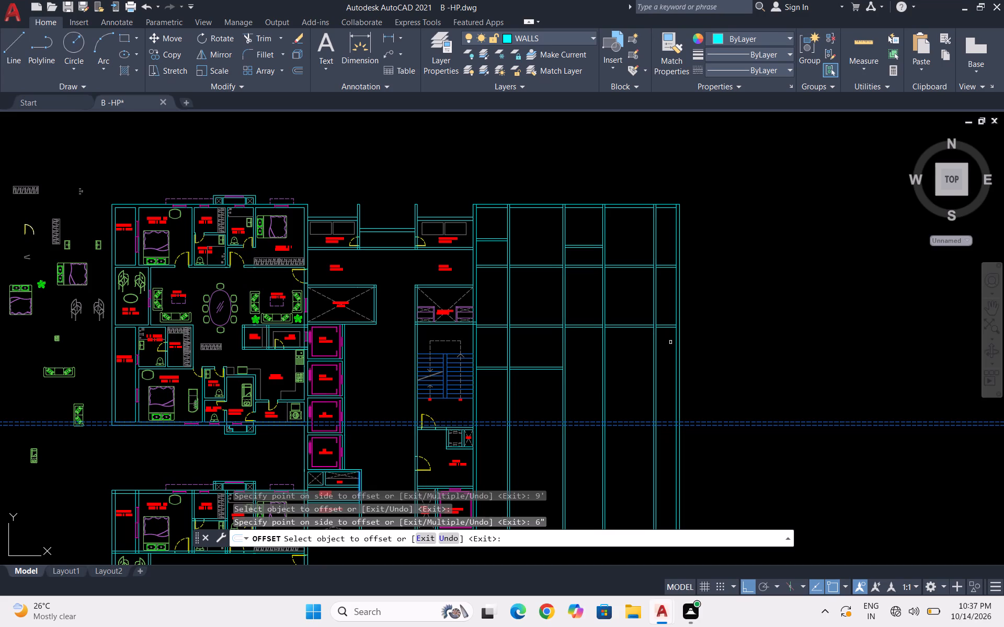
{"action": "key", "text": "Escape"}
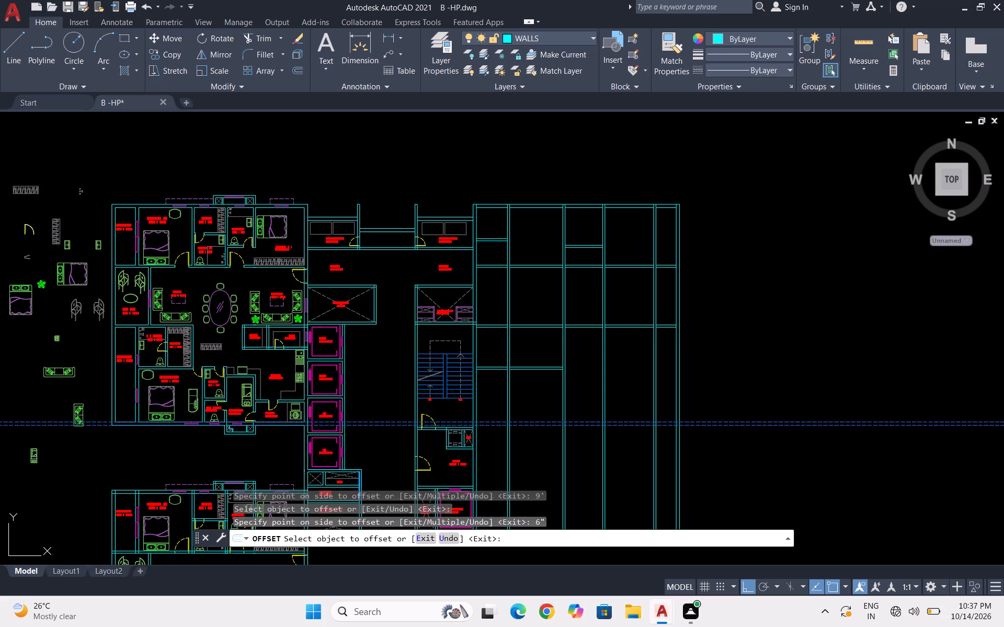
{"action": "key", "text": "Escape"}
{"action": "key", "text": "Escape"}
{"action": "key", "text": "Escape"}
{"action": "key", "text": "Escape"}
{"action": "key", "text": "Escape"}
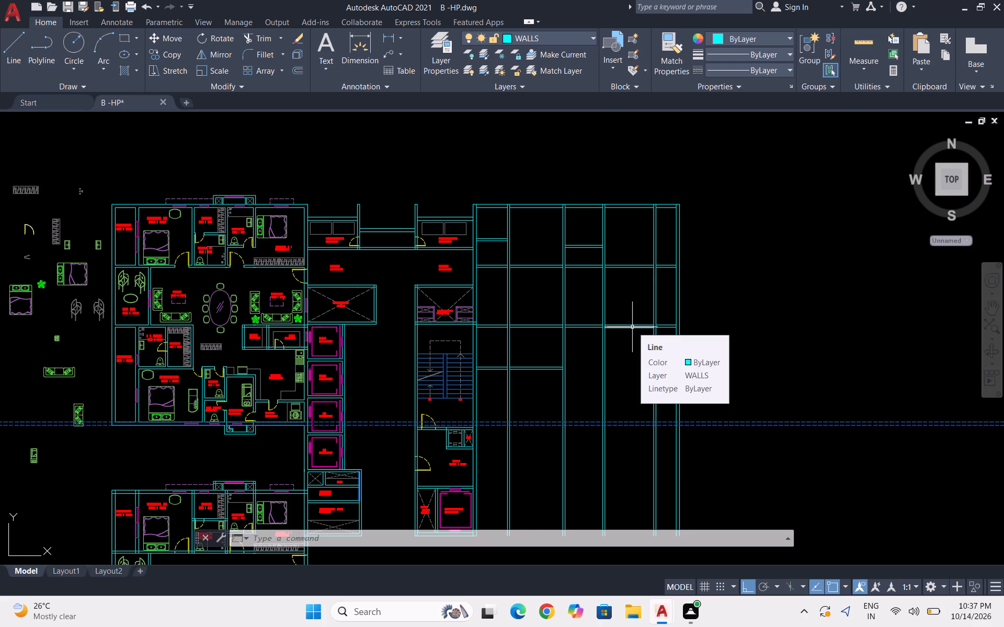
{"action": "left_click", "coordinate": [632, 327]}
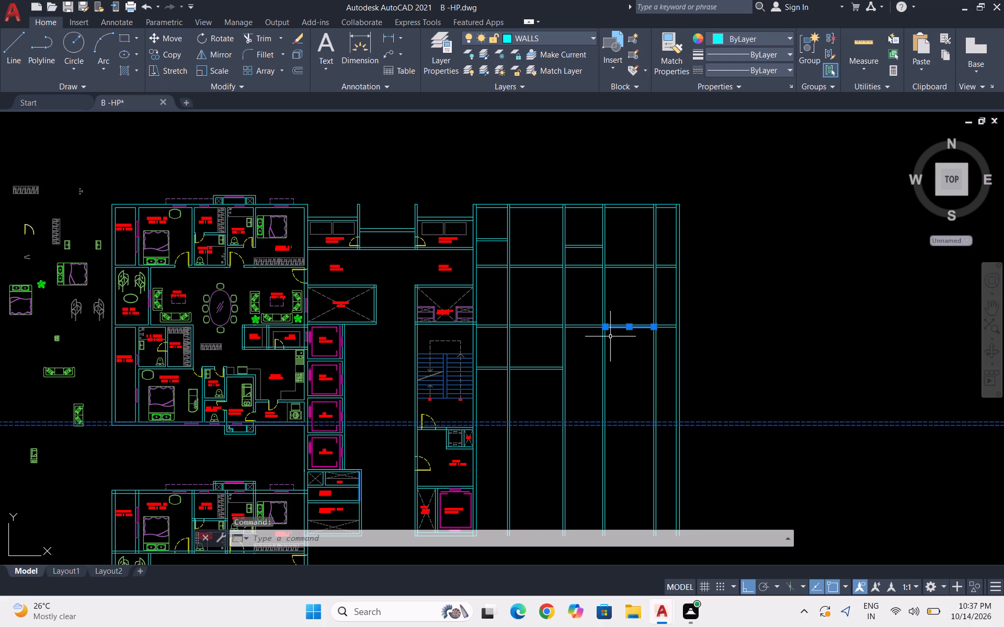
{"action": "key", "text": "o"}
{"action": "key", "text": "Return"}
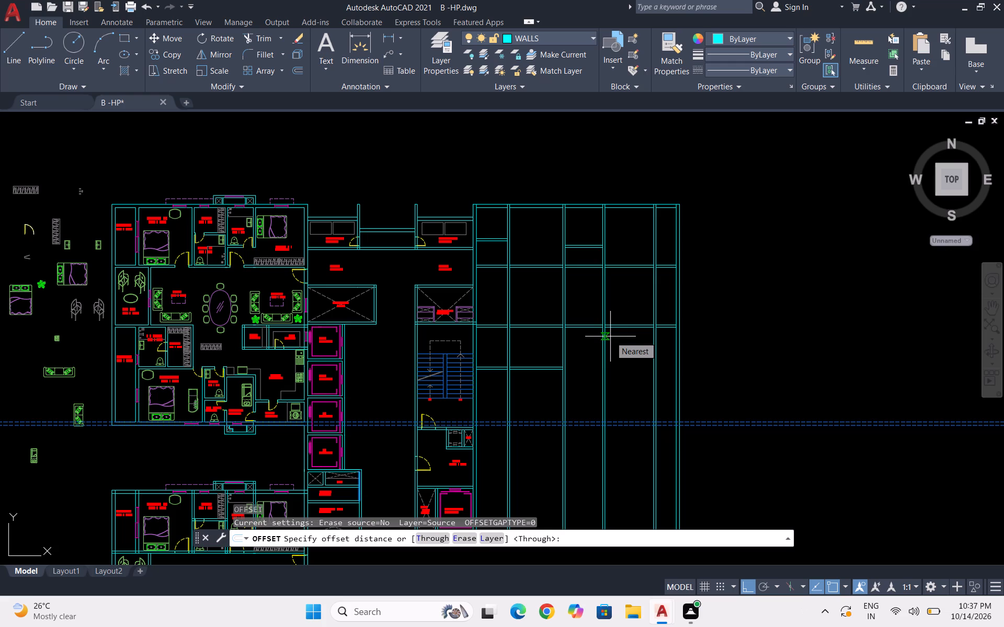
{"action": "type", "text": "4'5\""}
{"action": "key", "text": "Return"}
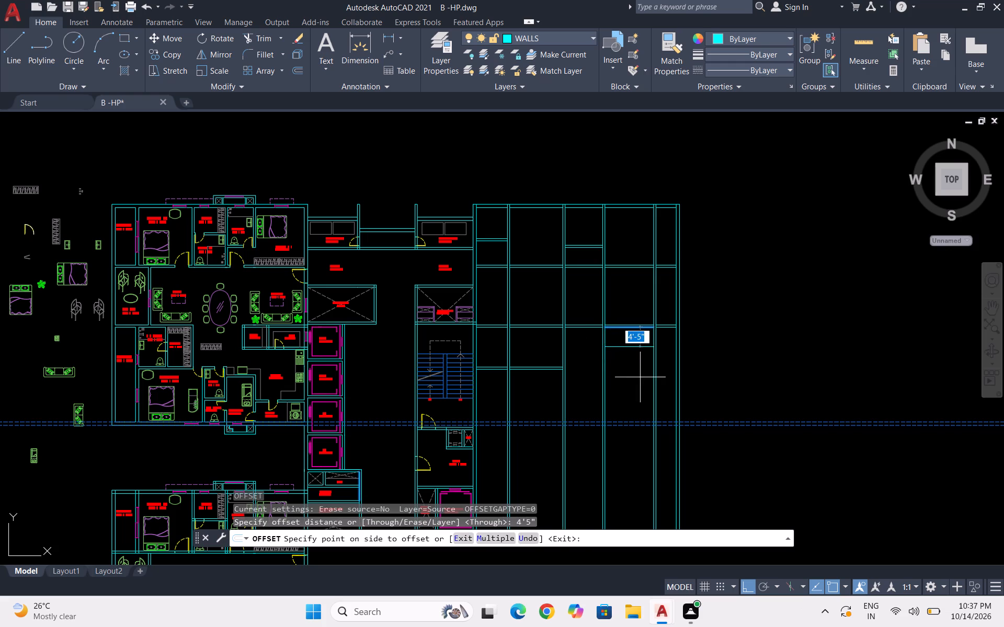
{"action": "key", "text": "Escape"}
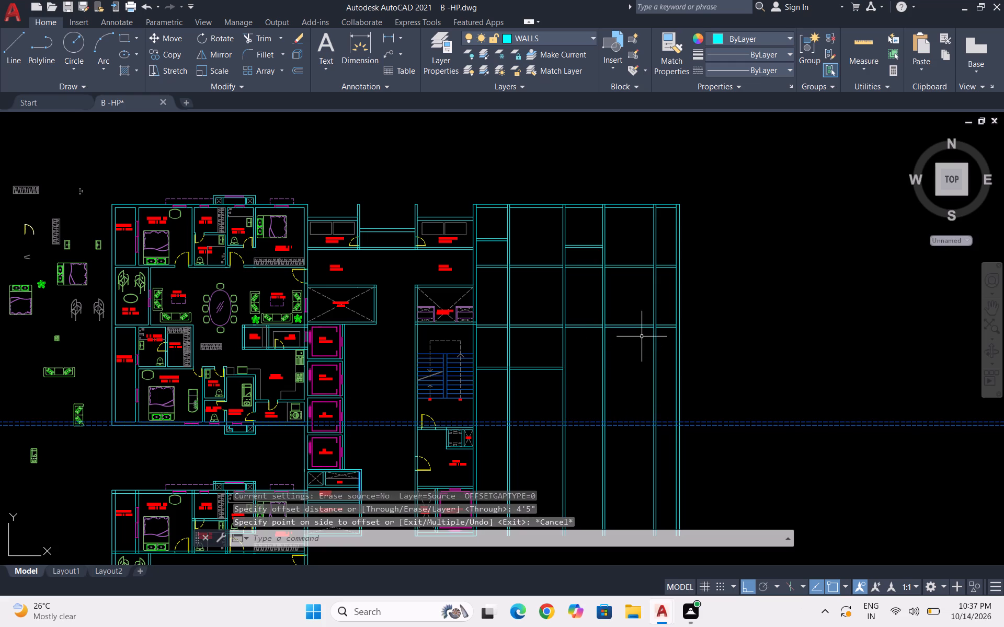
Offset the second full-width cross wall's south face 7' south in the fourth and third bays.
{"action": "key", "text": "o"}
{"action": "key", "text": "Return"}
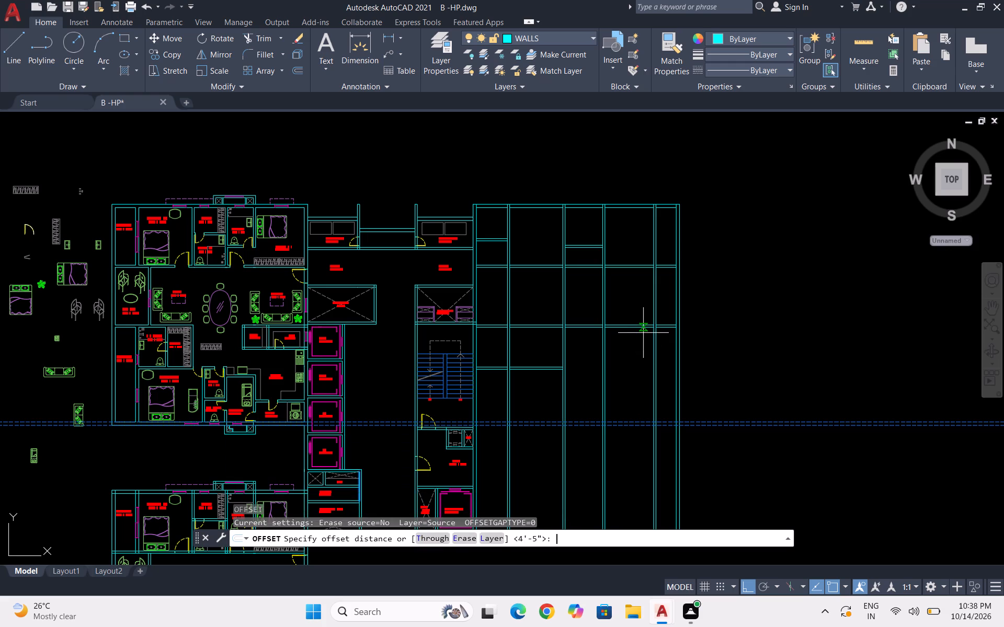
{"action": "type", "text": "7'"}
{"action": "key", "text": "Return"}
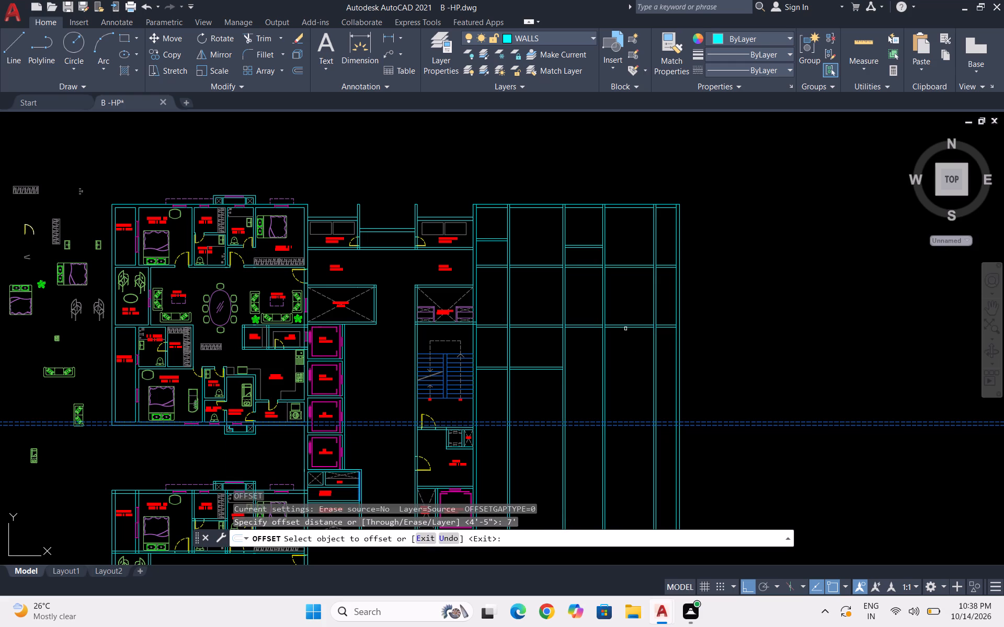
{"action": "left_click", "coordinate": [632, 327]}
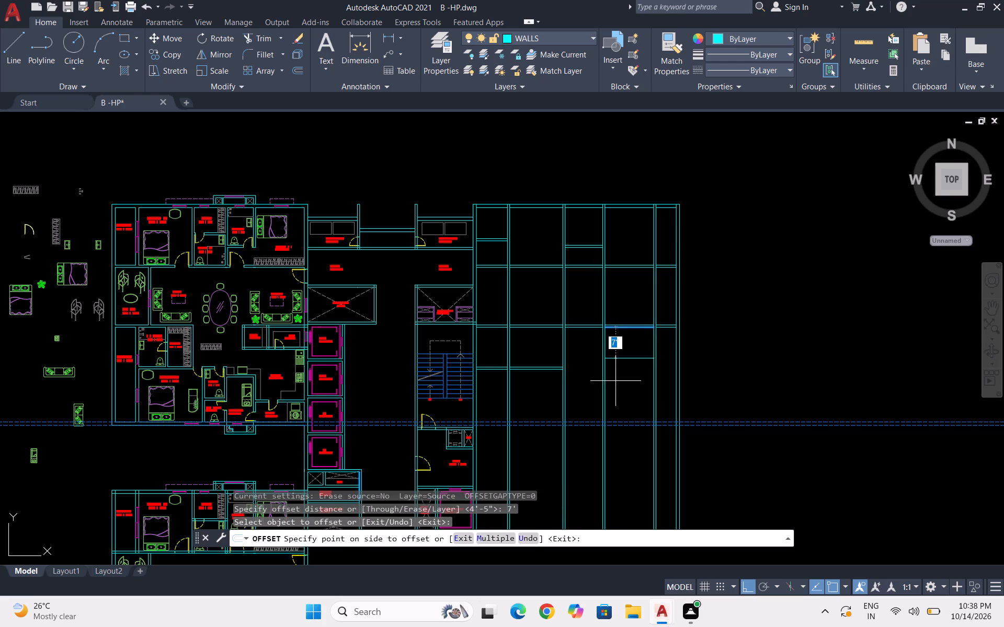
{"action": "left_click", "coordinate": [615, 381]}
{"action": "scroll", "coordinate": [606, 366], "scroll_direction": "up", "scroll_amount": 1}
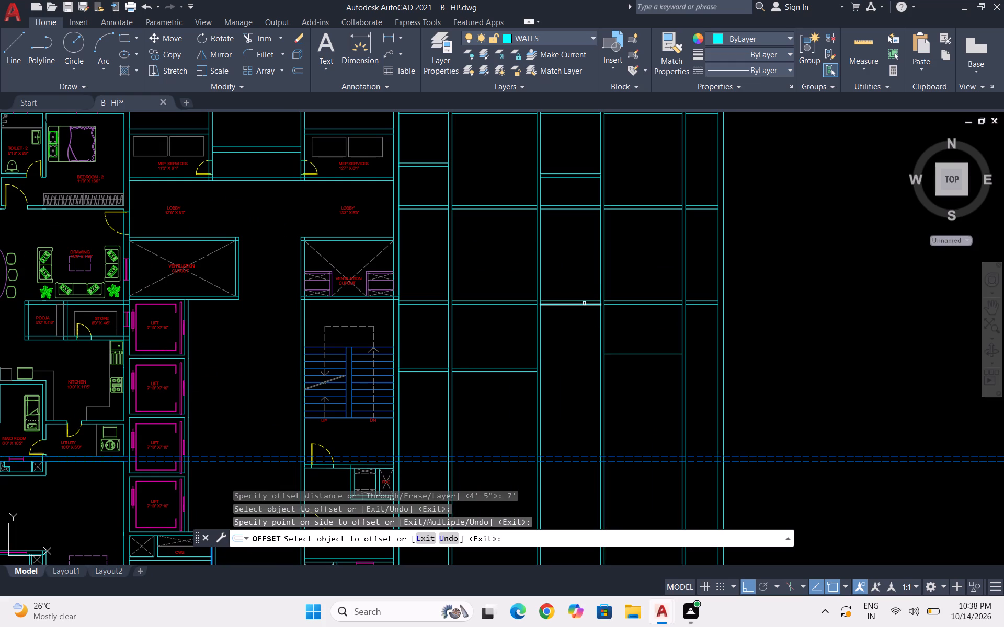
{"action": "scroll", "coordinate": [584, 304], "scroll_direction": "down", "scroll_amount": 1}
{"action": "scroll", "coordinate": [582, 304], "scroll_direction": "up", "scroll_amount": 2}
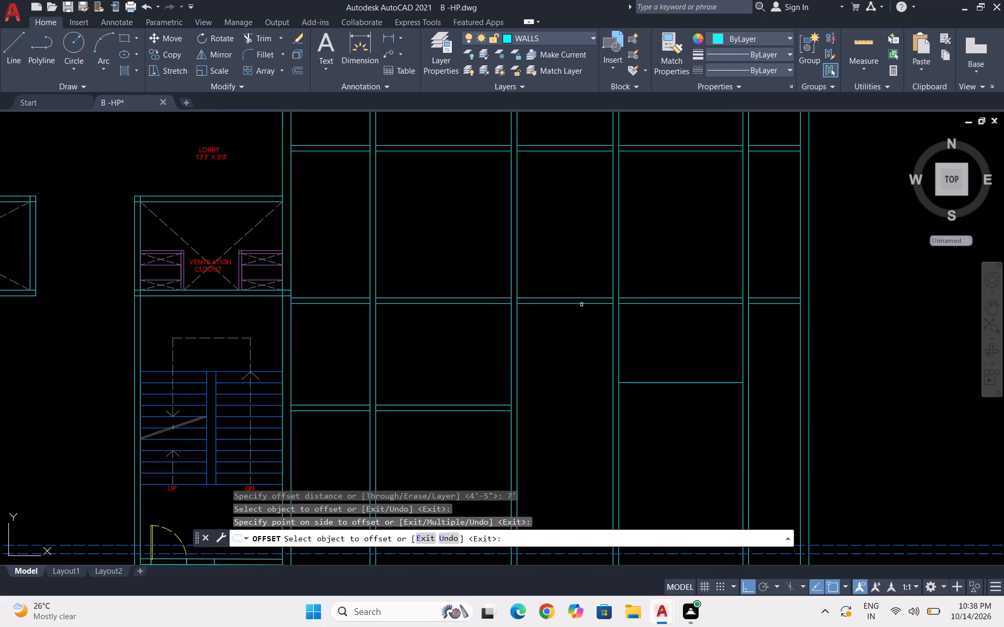
{"action": "left_click", "coordinate": [583, 303]}
{"action": "left_click", "coordinate": [572, 347]}
Offset the new cross-wall lines in the fourth and third bays 6" south to complete the wall thickness.
{"action": "scroll", "coordinate": [566, 330], "scroll_direction": "down", "scroll_amount": 1}
{"action": "left_click", "coordinate": [647, 364]}
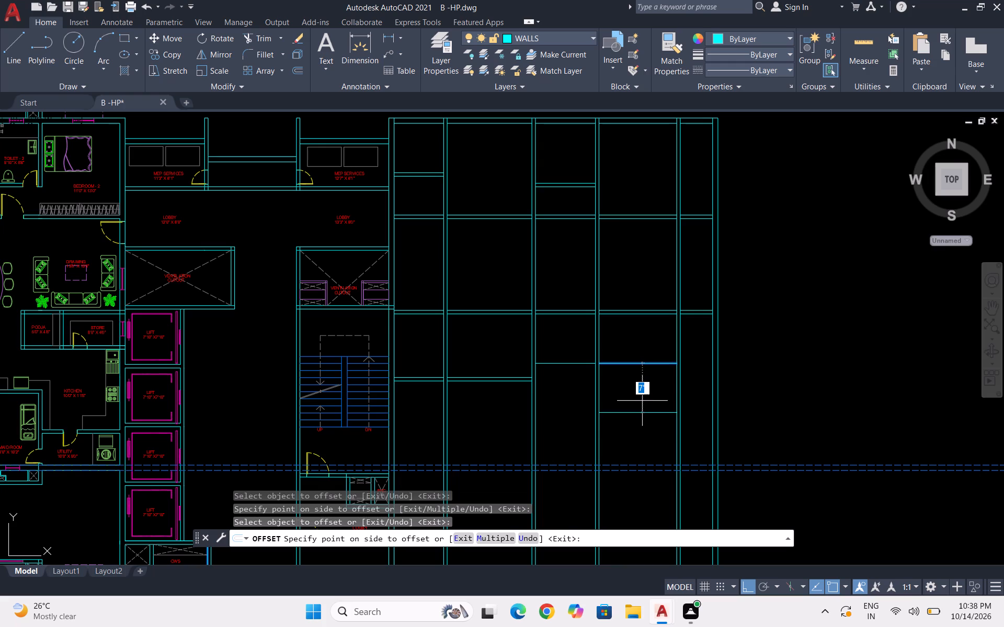
{"action": "type", "text": "6\""}
{"action": "key", "text": "Return"}
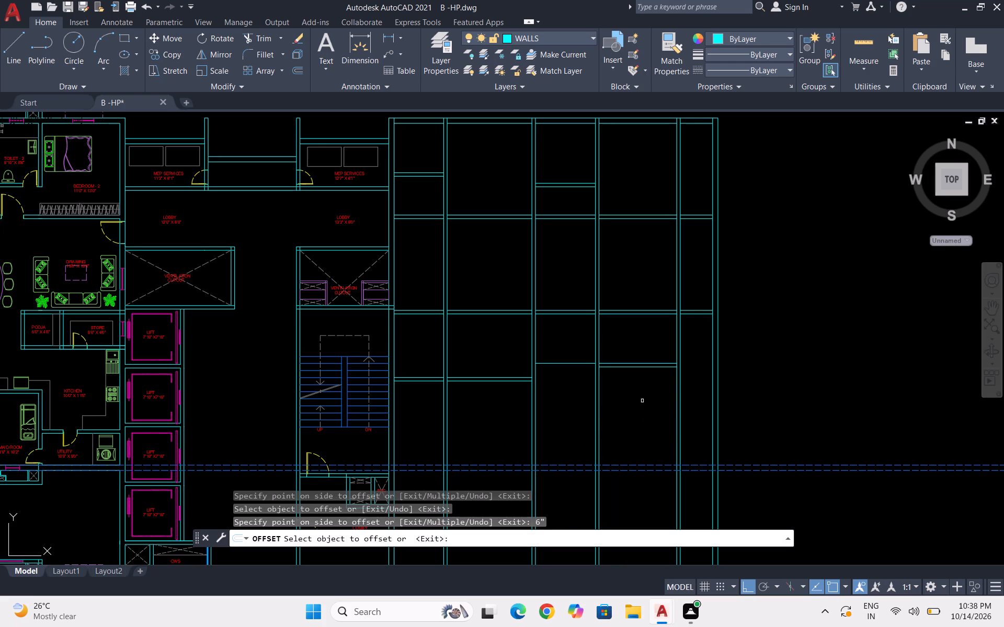
{"action": "scroll", "coordinate": [572, 385], "scroll_direction": "up", "scroll_amount": 1}
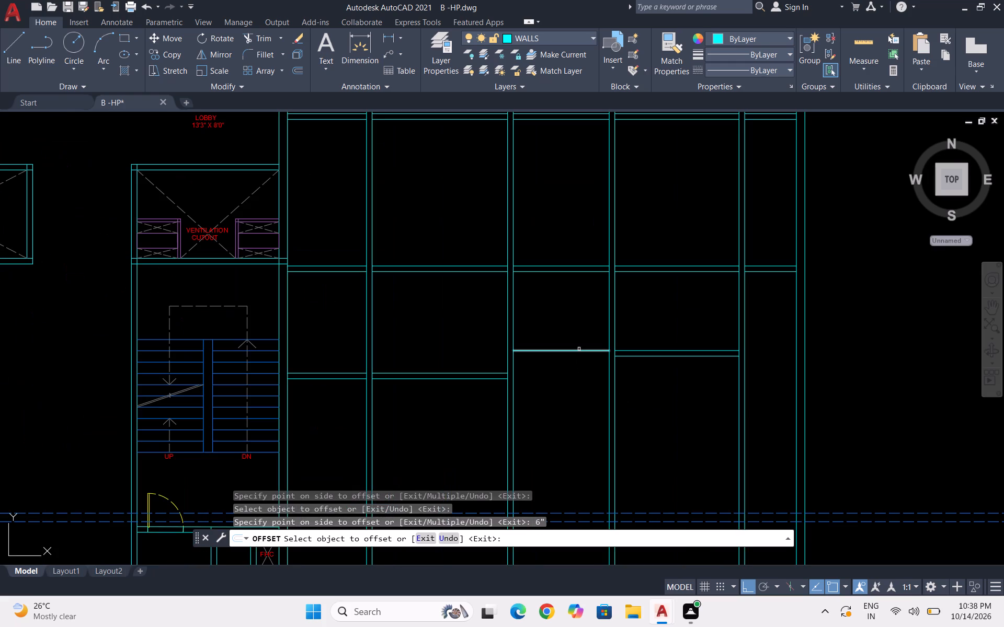
{"action": "left_click", "coordinate": [580, 350]}
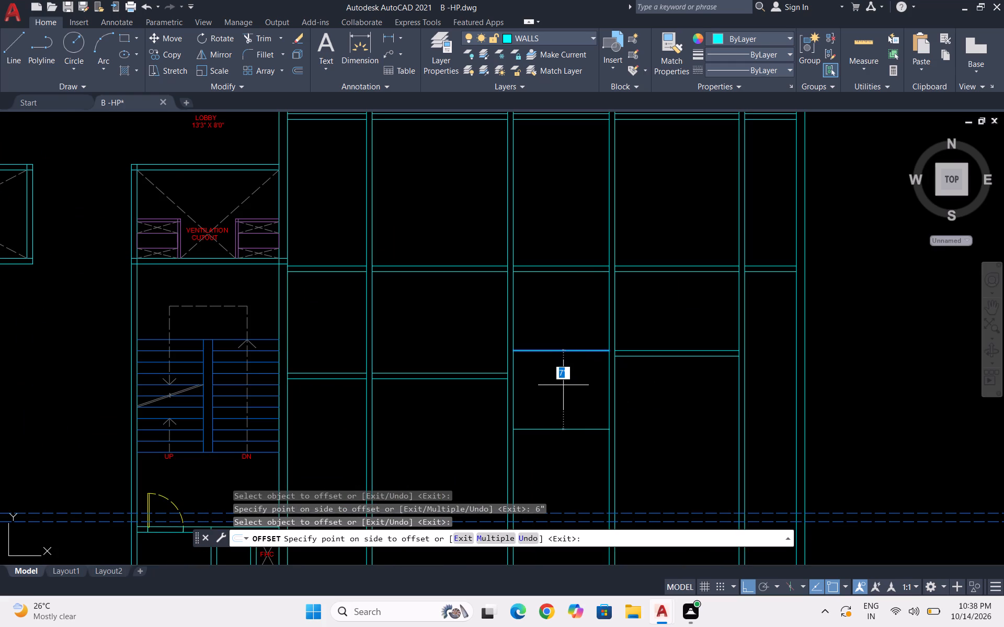
{"action": "type", "text": "6\""}
{"action": "key", "text": "Return"}
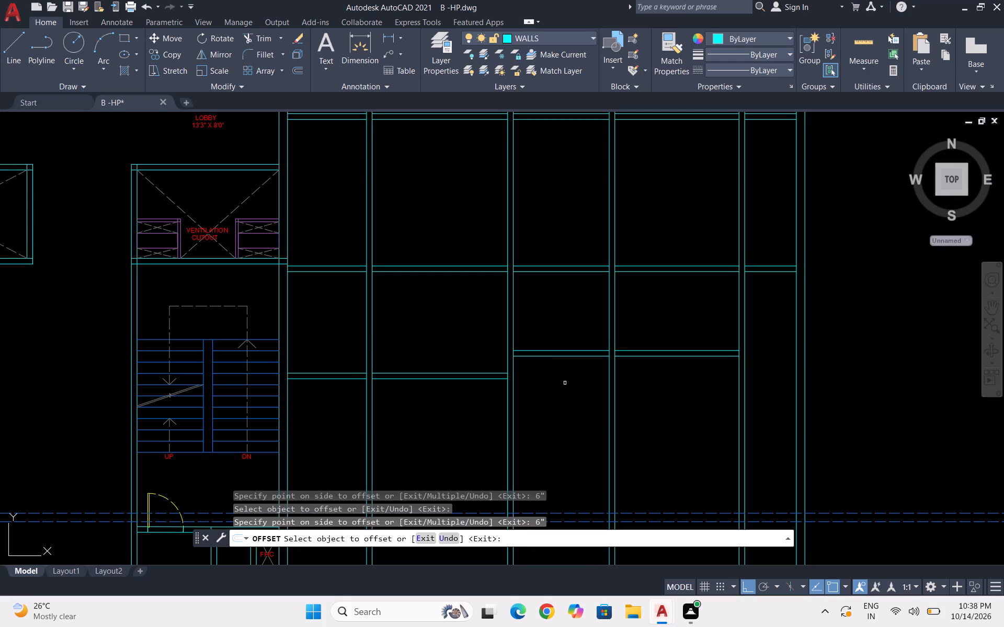
{"action": "key", "text": "Escape"}
{"action": "key", "text": "Escape"}
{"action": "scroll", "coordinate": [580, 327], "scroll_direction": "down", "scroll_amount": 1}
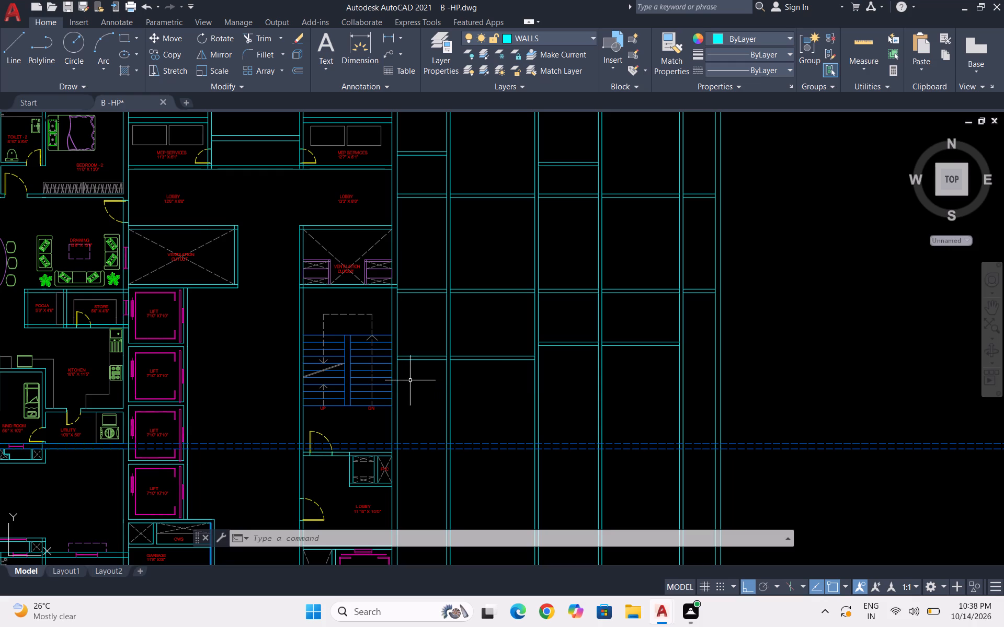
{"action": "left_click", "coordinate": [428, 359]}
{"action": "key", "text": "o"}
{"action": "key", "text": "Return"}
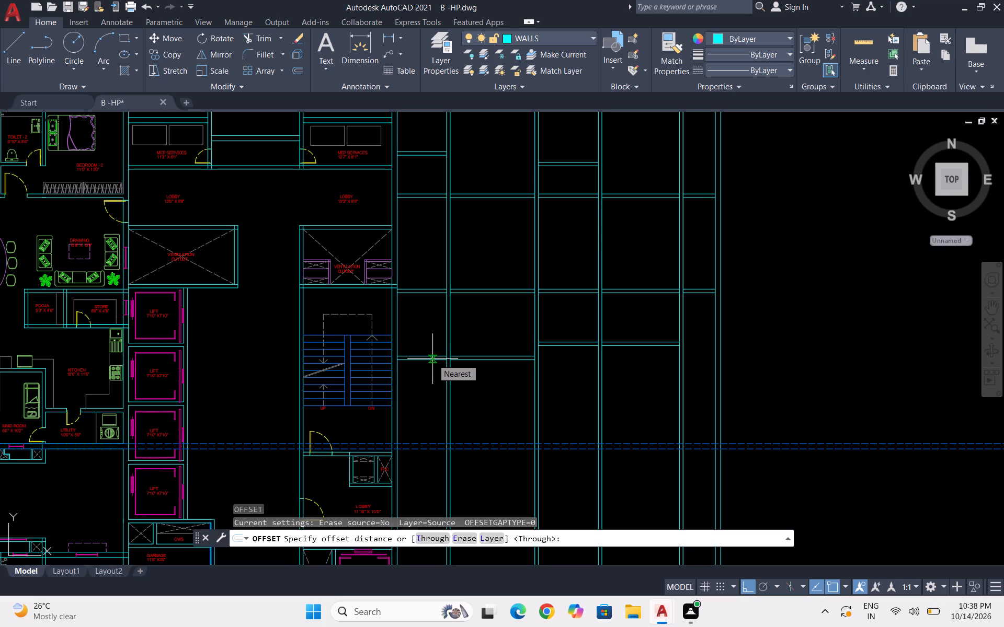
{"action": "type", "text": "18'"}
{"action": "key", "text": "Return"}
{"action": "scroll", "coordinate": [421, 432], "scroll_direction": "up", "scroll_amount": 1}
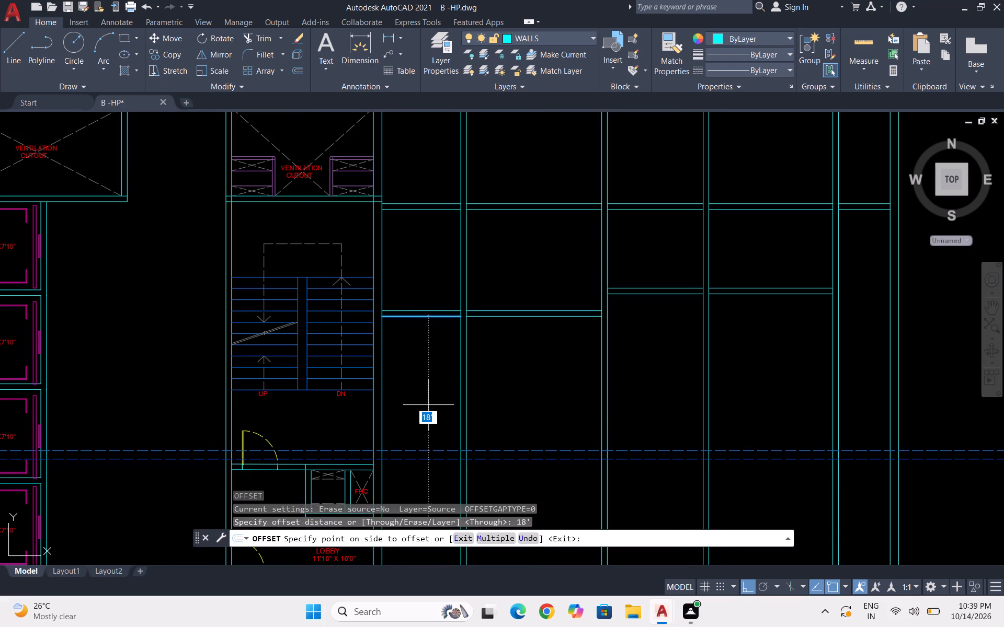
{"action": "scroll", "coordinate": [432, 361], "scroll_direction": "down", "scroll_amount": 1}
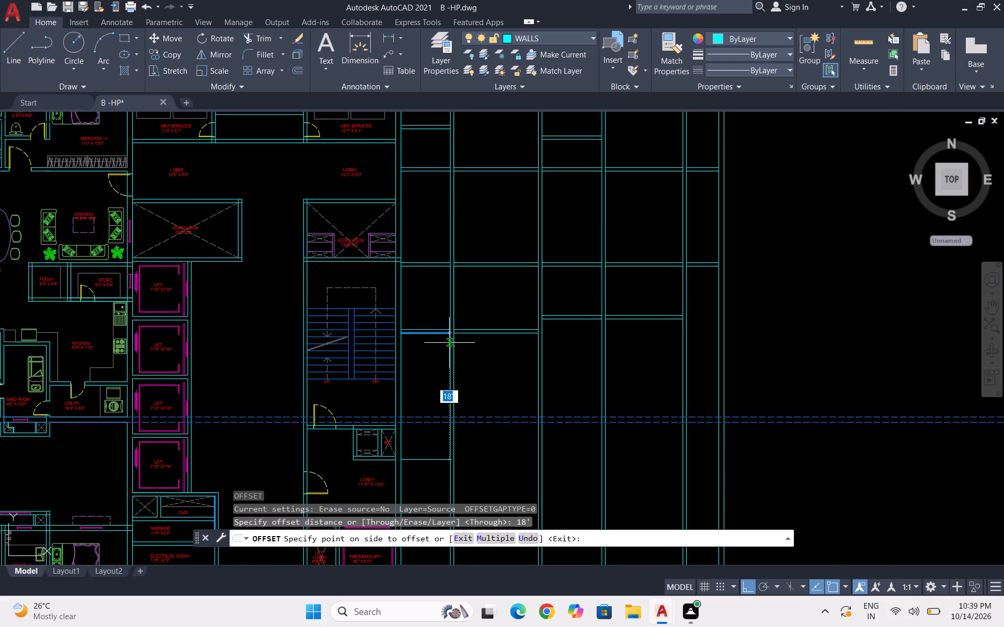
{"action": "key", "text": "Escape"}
Add a 6" cross wall in the first bay, 12' south of the south face of that bay's lowest cross wall.
{"action": "key", "text": "o"}
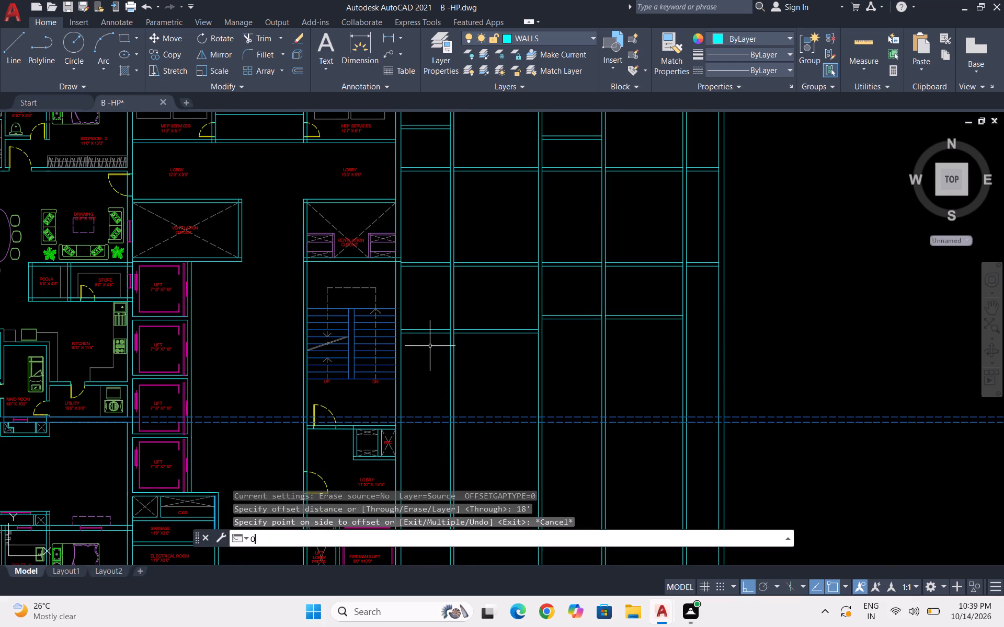
{"action": "key", "text": "Return"}
{"action": "type", "text": "12'"}
{"action": "key", "text": "Return"}
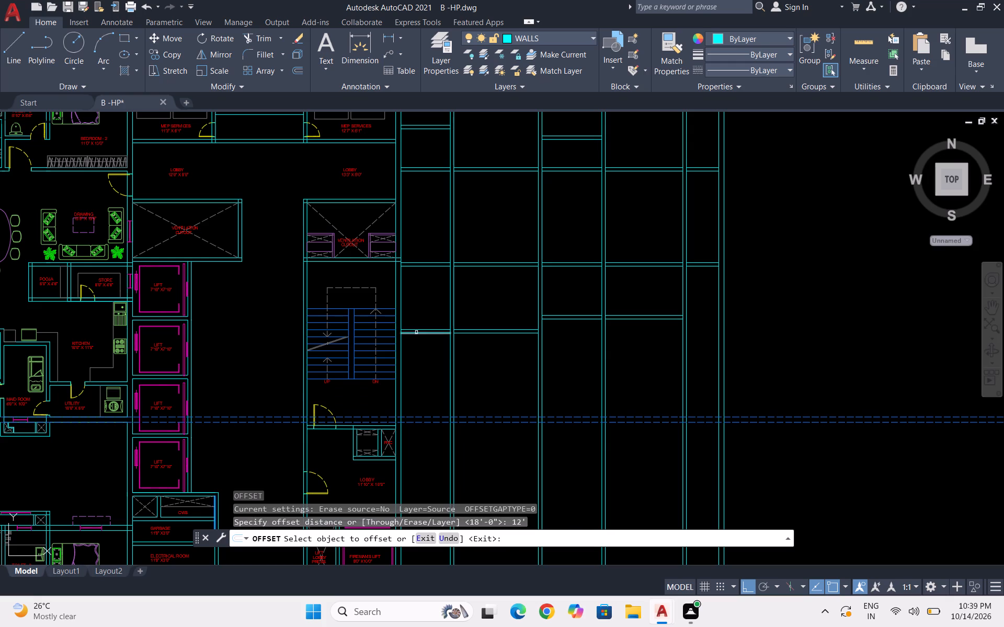
{"action": "left_click", "coordinate": [416, 333]}
{"action": "left_click", "coordinate": [413, 398]}
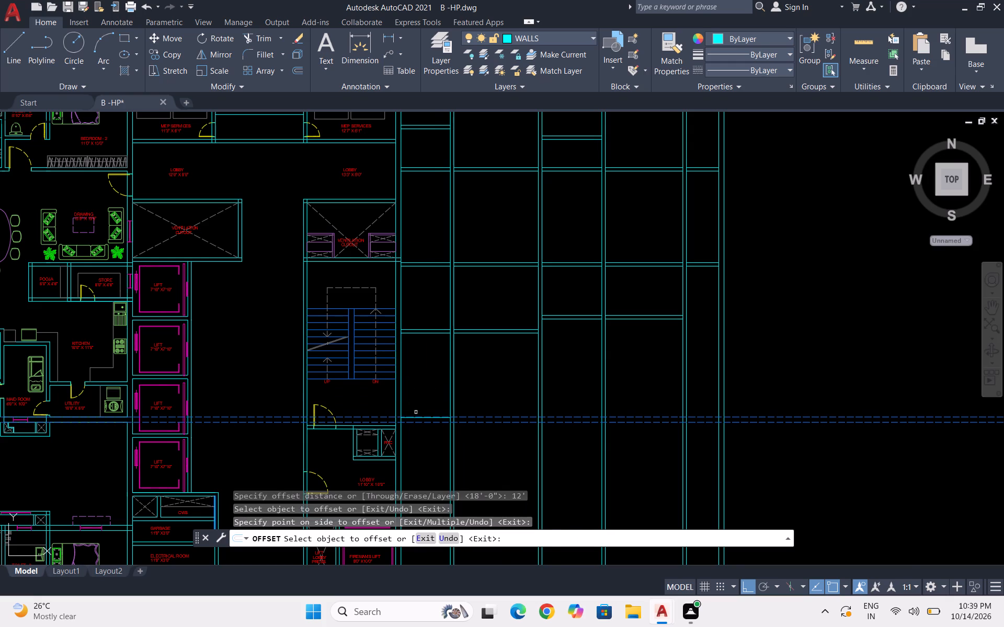
{"action": "scroll", "coordinate": [416, 414], "scroll_direction": "up", "scroll_amount": 3}
{"action": "left_click", "coordinate": [401, 433]}
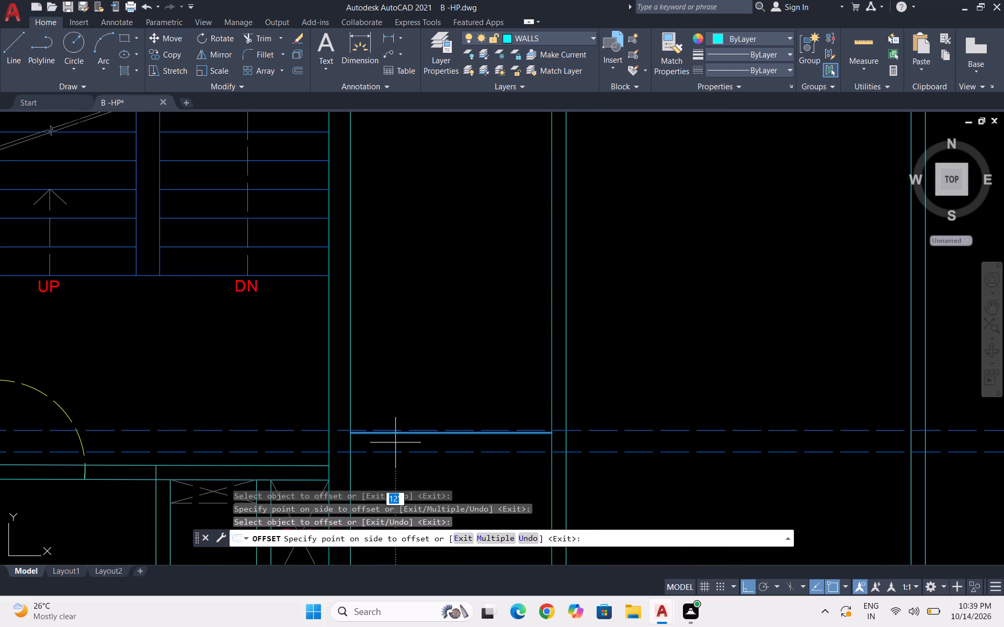
{"action": "type", "text": "6\""}
{"action": "key", "text": "Return"}
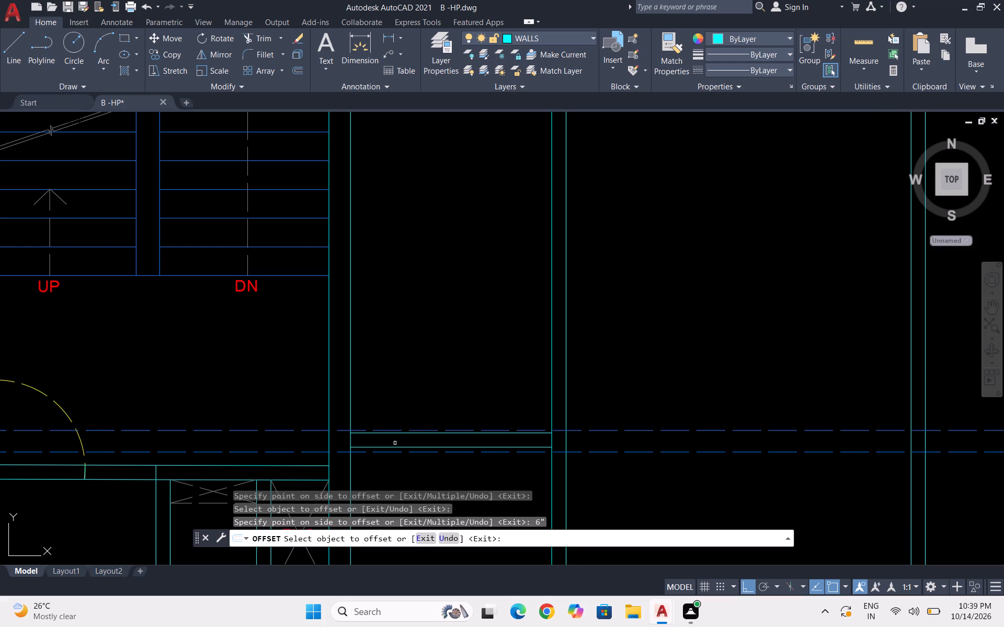
{"action": "scroll", "coordinate": [389, 432], "scroll_direction": "down", "scroll_amount": 2}
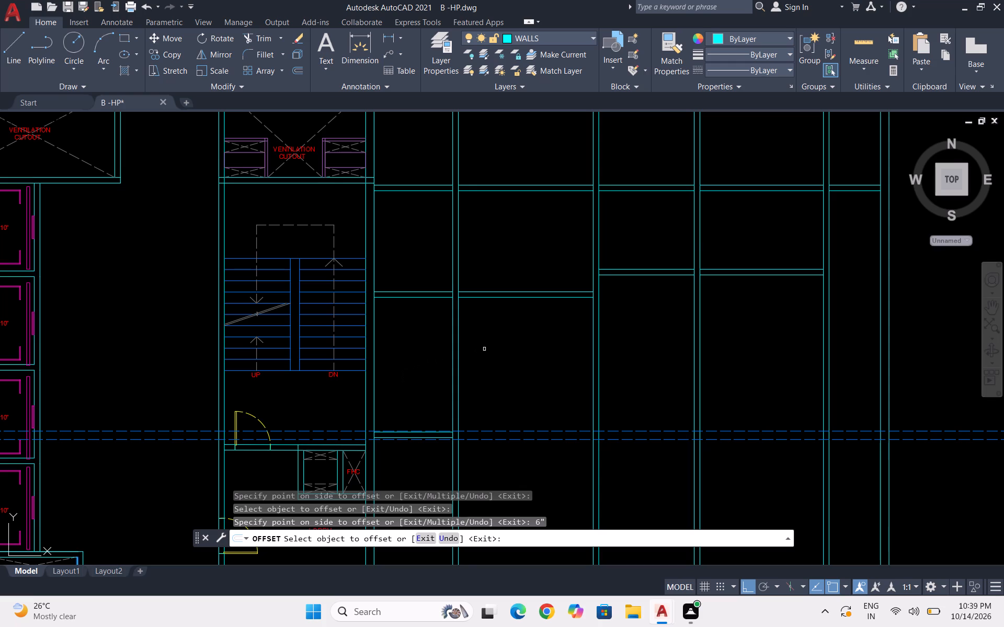
{"action": "scroll", "coordinate": [485, 349], "scroll_direction": "down", "scroll_amount": 1}
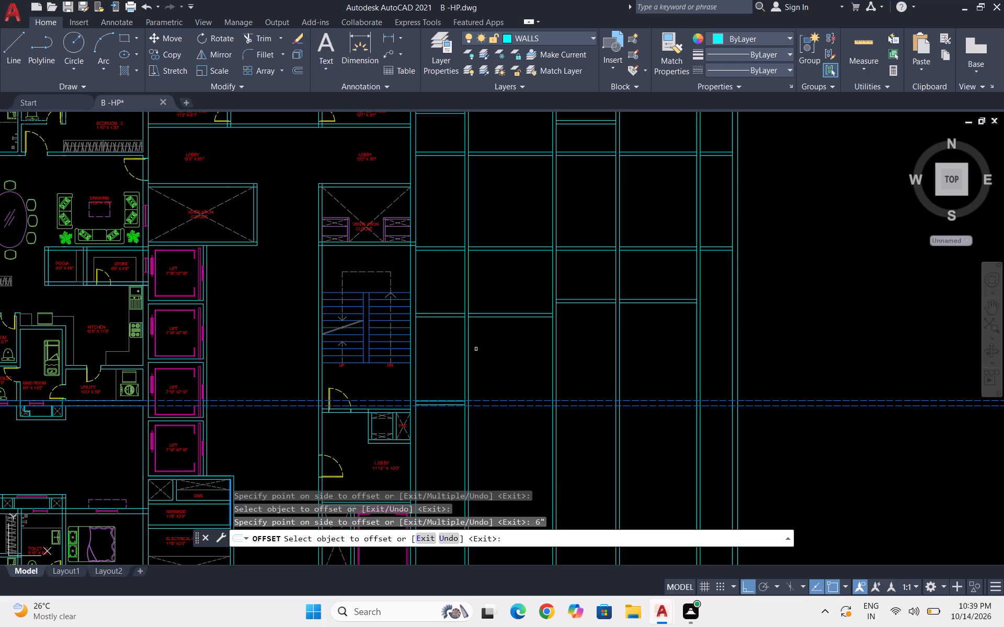
{"action": "key", "text": "Escape"}
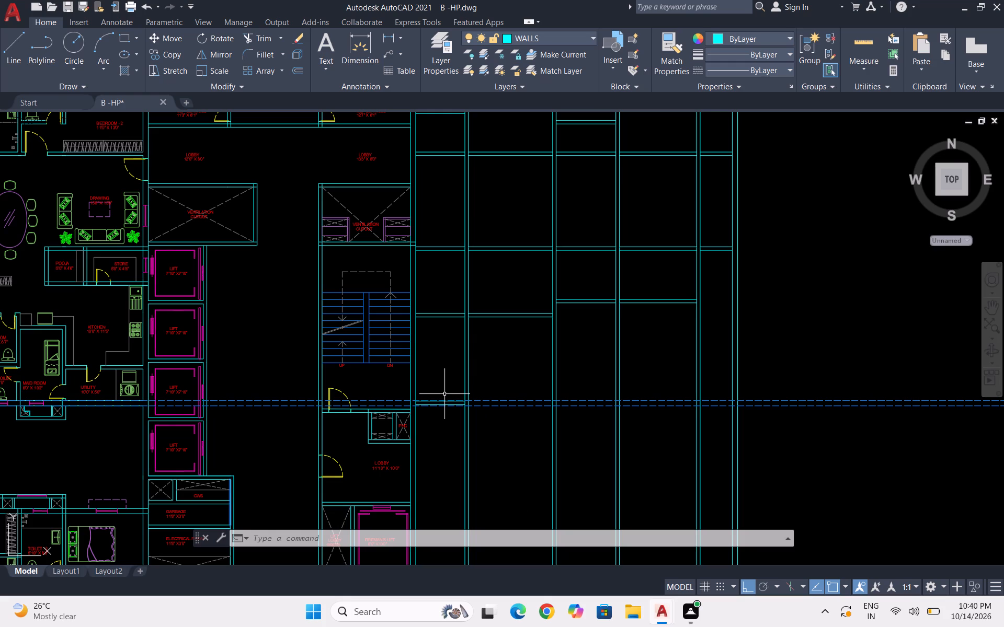
Extend the first bay's lowest cross wall eastward: its north line across the second bay, its south line to that bay's west edge.
{"action": "type", "text": "EX"}
{"action": "key", "text": "Return"}
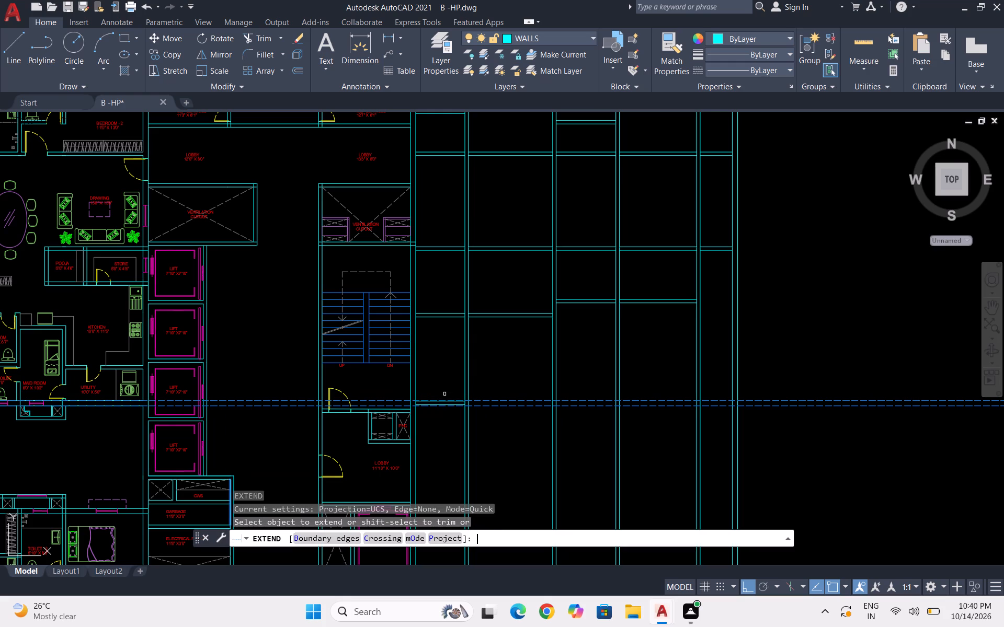
{"action": "scroll", "coordinate": [433, 411], "scroll_direction": "up", "scroll_amount": 2}
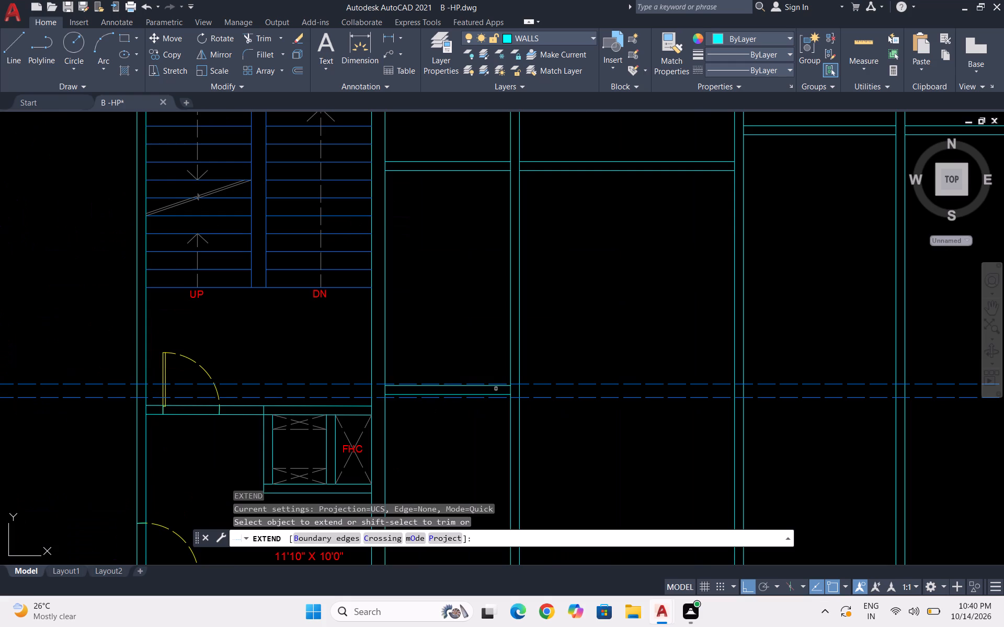
{"action": "left_click", "coordinate": [510, 386]}
{"action": "left_click", "coordinate": [515, 387]}
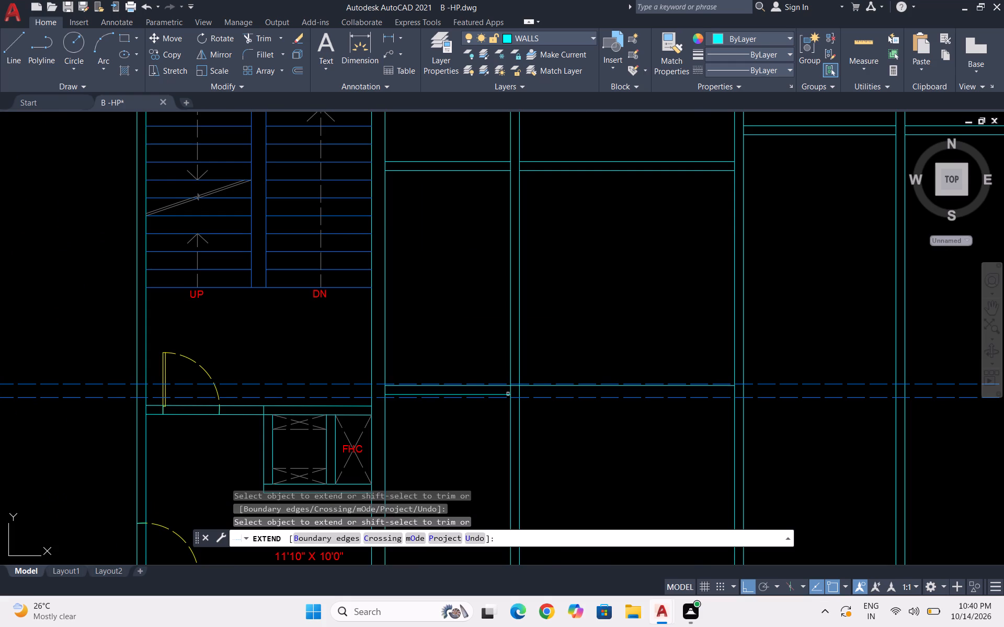
{"action": "scroll", "coordinate": [524, 399], "scroll_direction": "up", "scroll_amount": 3}
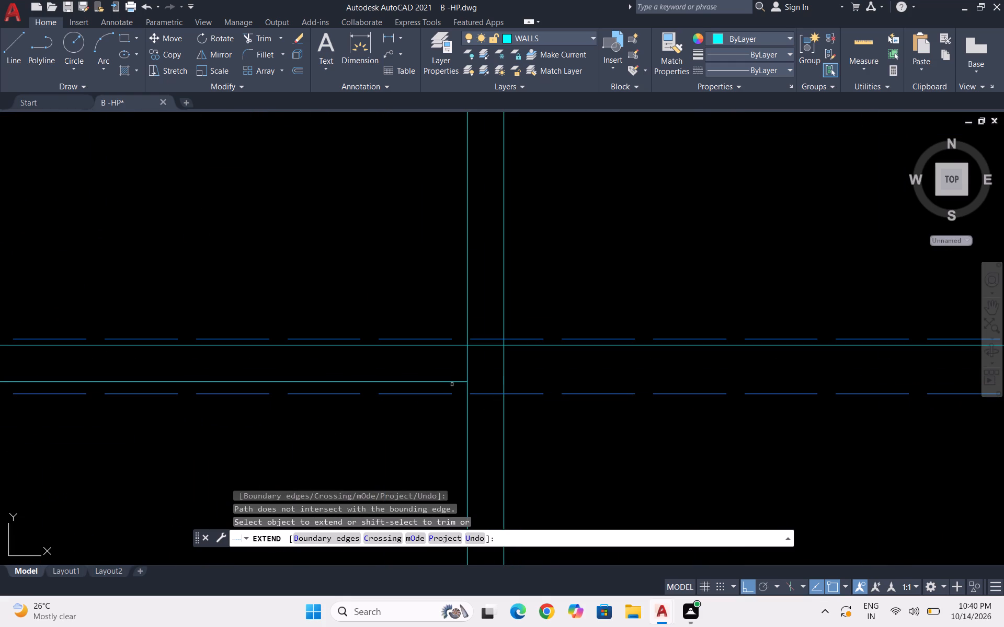
{"action": "left_click", "coordinate": [452, 383]}
{"action": "left_click", "coordinate": [492, 382]}
{"action": "scroll", "coordinate": [442, 379], "scroll_direction": "down", "scroll_amount": 3}
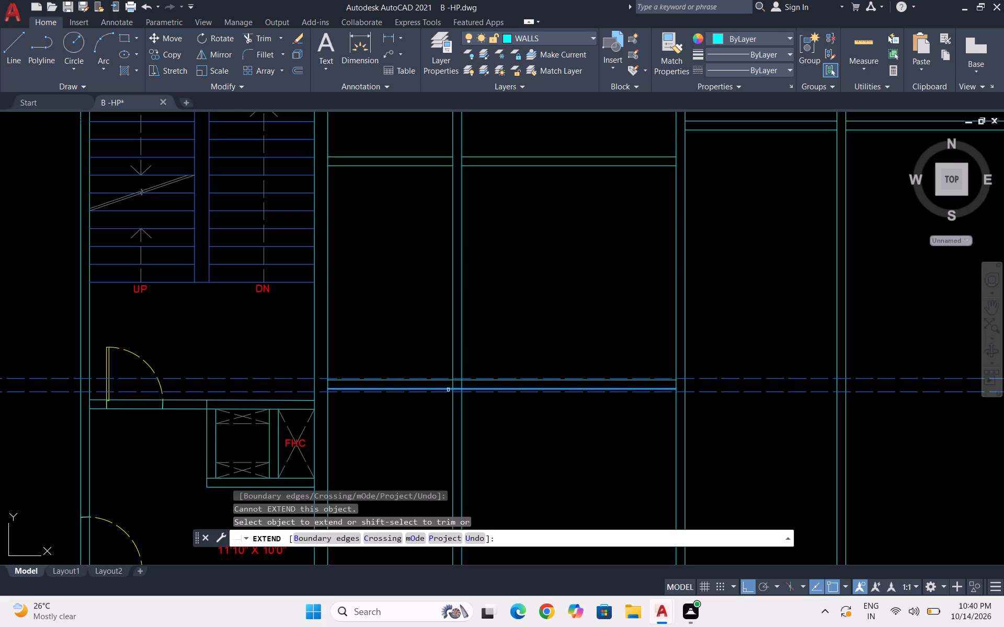
{"action": "scroll", "coordinate": [448, 390], "scroll_direction": "up", "scroll_amount": 4}
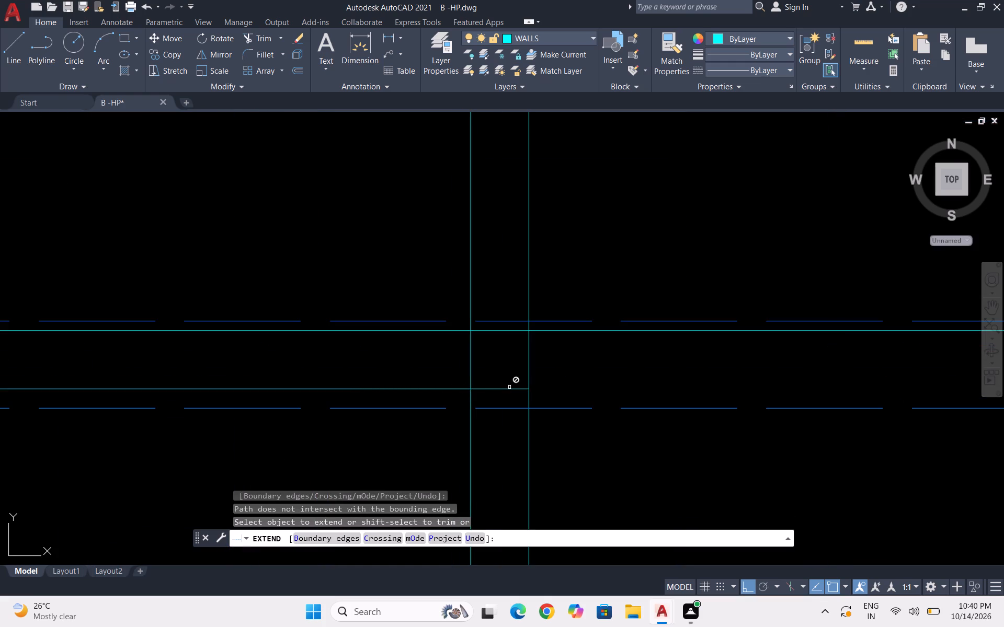
{"action": "scroll", "coordinate": [497, 387], "scroll_direction": "down", "scroll_amount": 3}
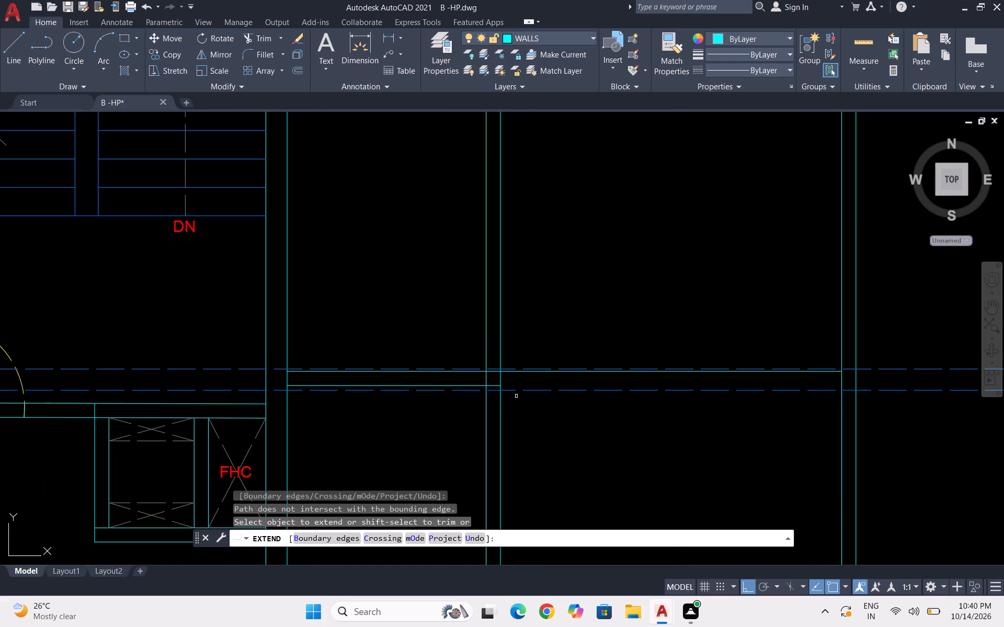
{"action": "key", "text": "Escape"}
Draw the cross wall's south face across the second bay, from the extended line's end to the west face of the next long wall.
{"action": "key", "text": "l"}
{"action": "key", "text": "Return"}
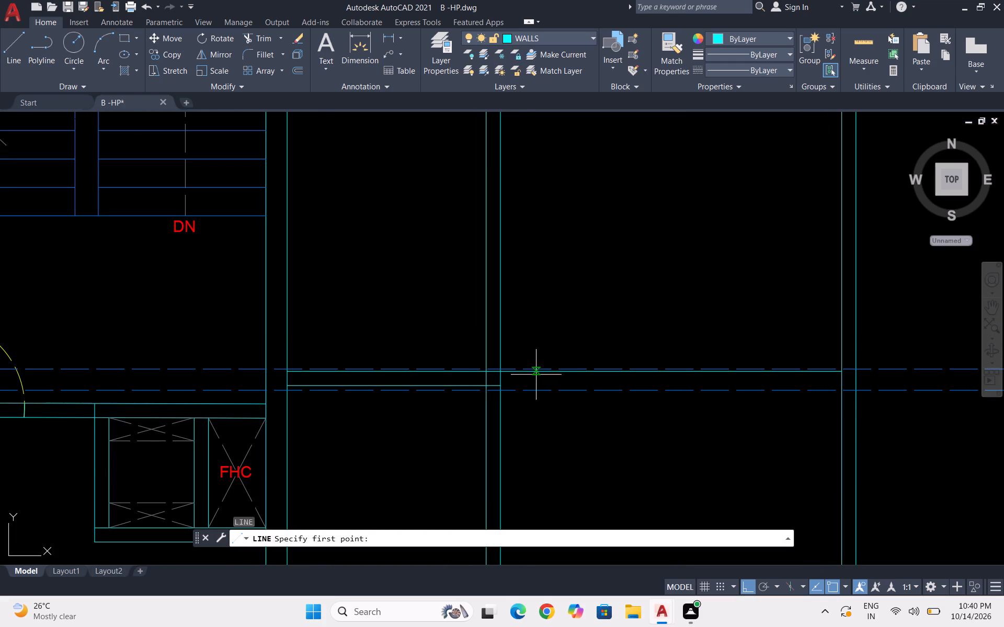
{"action": "scroll", "coordinate": [536, 375], "scroll_direction": "up", "scroll_amount": 1}
{"action": "scroll", "coordinate": [489, 390], "scroll_direction": "up", "scroll_amount": 2}
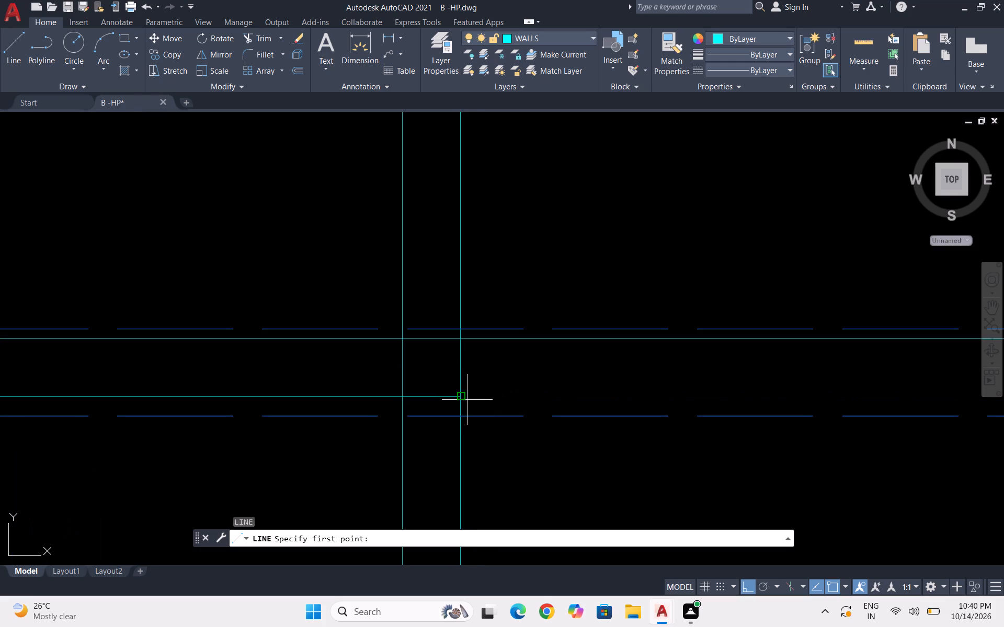
{"action": "left_click", "coordinate": [462, 397]}
{"action": "scroll", "coordinate": [455, 390], "scroll_direction": "down", "scroll_amount": 4}
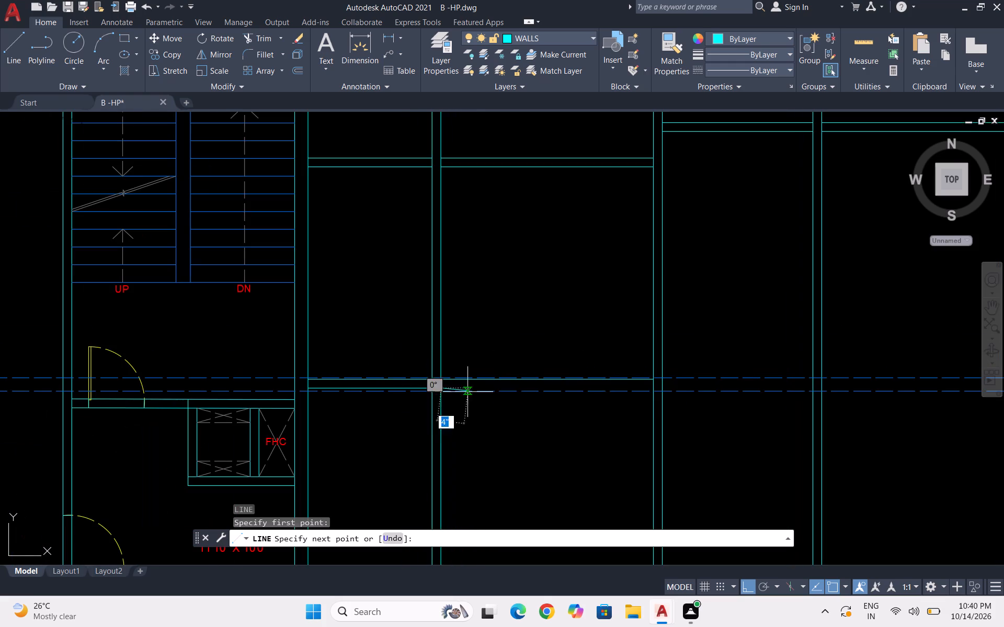
{"action": "scroll", "coordinate": [652, 385], "scroll_direction": "up", "scroll_amount": 3}
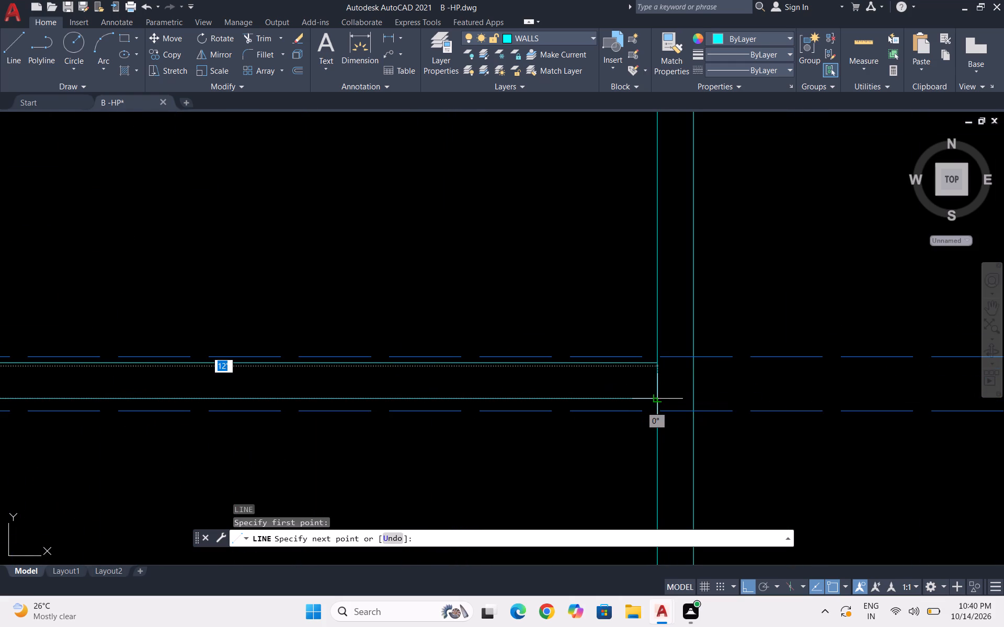
{"action": "left_click", "coordinate": [658, 401]}
{"action": "key", "text": "Escape"}
{"action": "scroll", "coordinate": [657, 393], "scroll_direction": "down", "scroll_amount": 5}
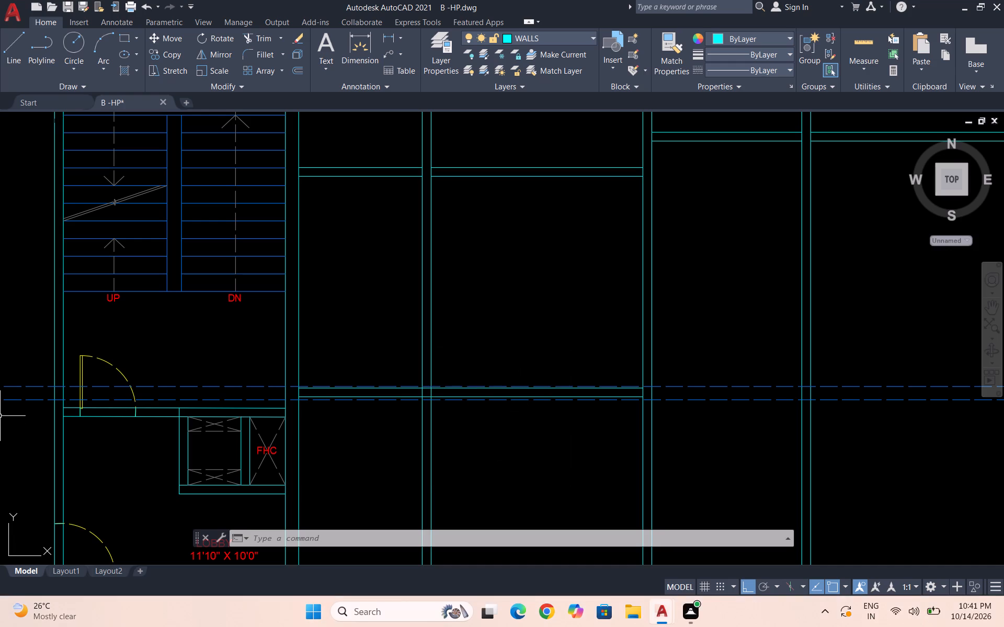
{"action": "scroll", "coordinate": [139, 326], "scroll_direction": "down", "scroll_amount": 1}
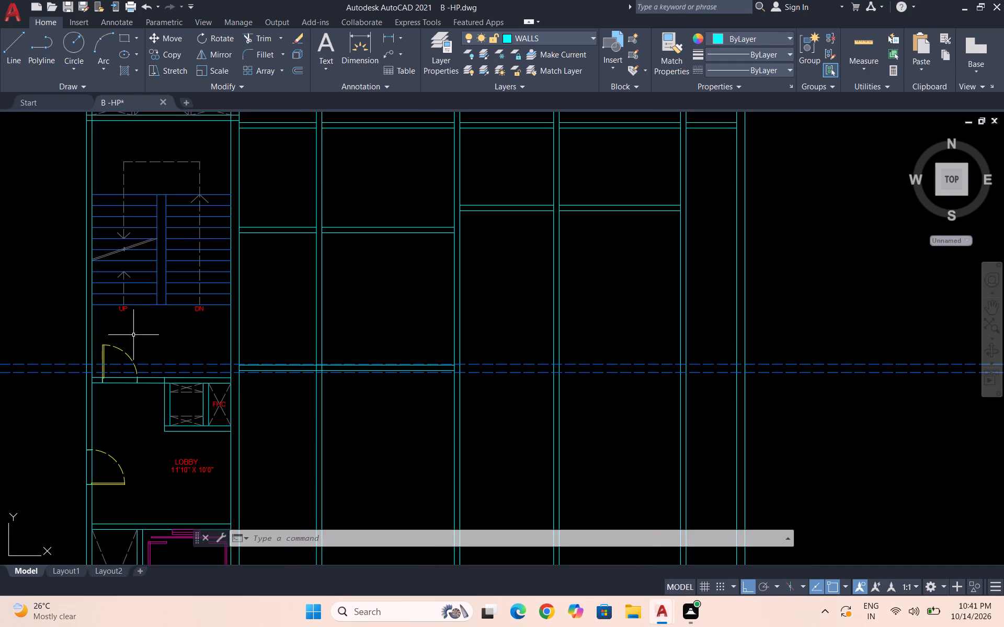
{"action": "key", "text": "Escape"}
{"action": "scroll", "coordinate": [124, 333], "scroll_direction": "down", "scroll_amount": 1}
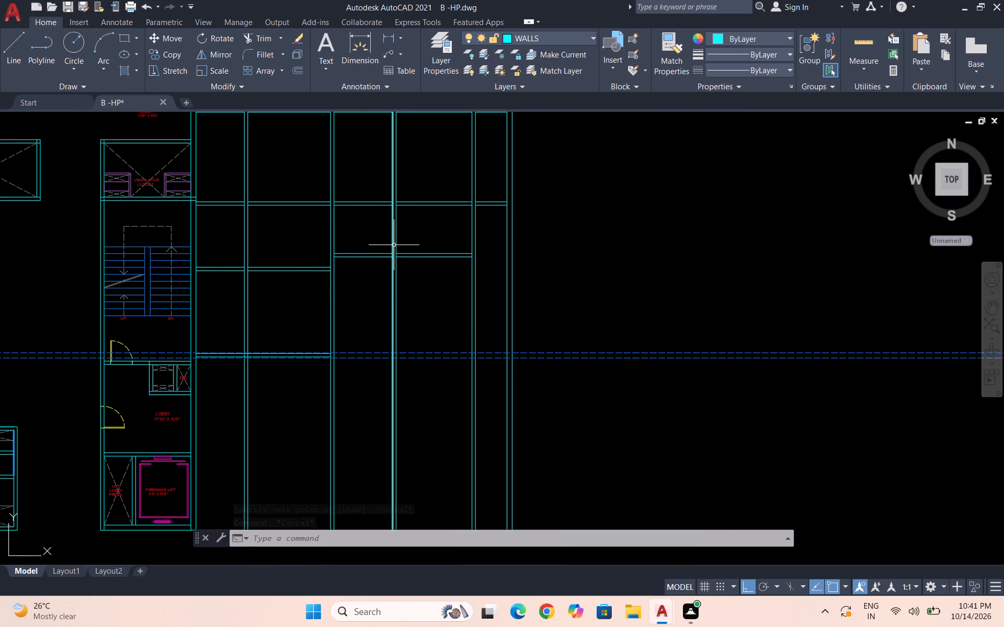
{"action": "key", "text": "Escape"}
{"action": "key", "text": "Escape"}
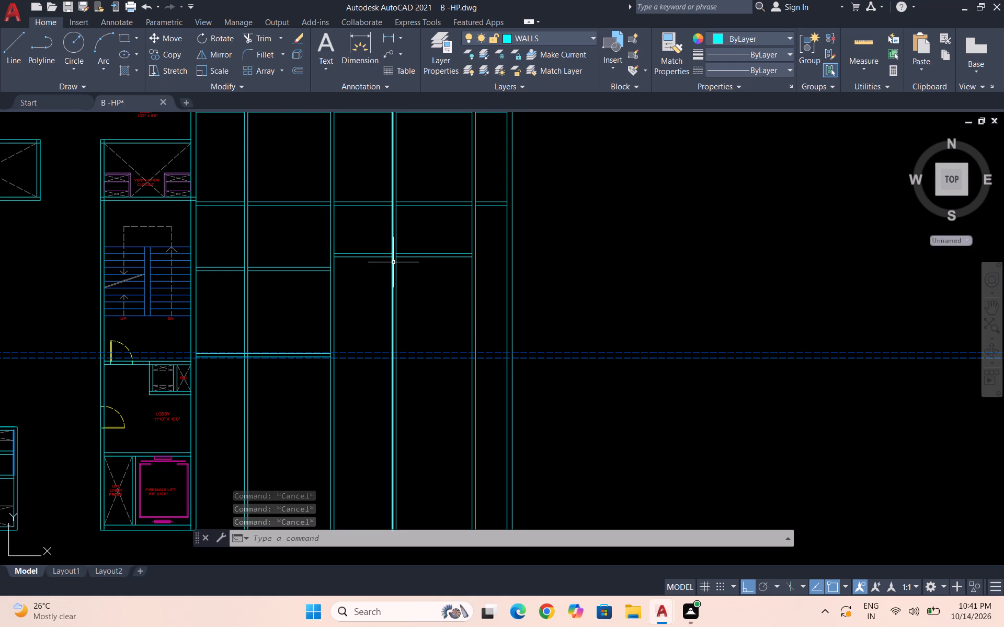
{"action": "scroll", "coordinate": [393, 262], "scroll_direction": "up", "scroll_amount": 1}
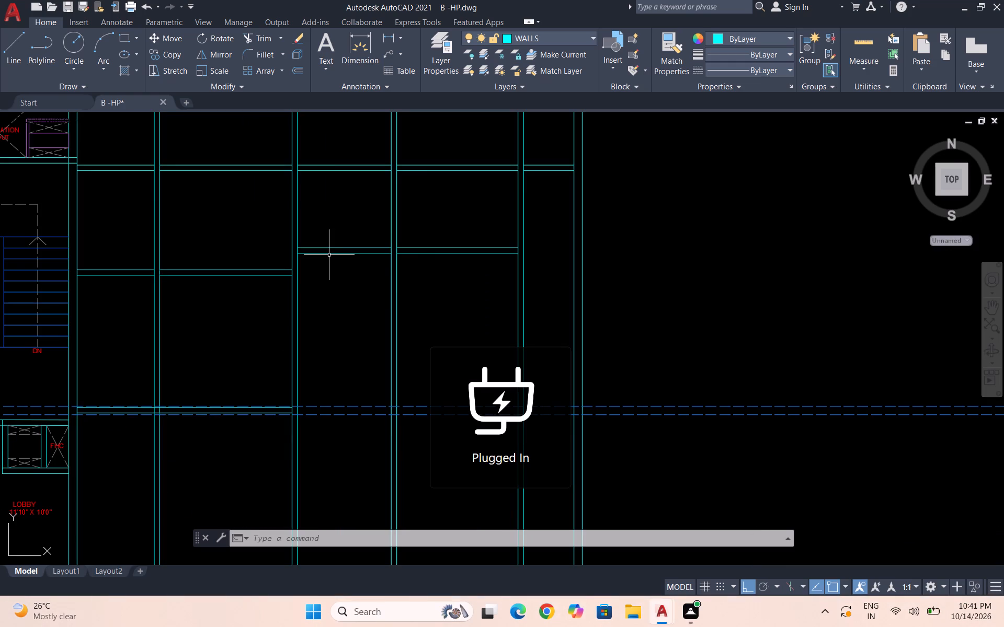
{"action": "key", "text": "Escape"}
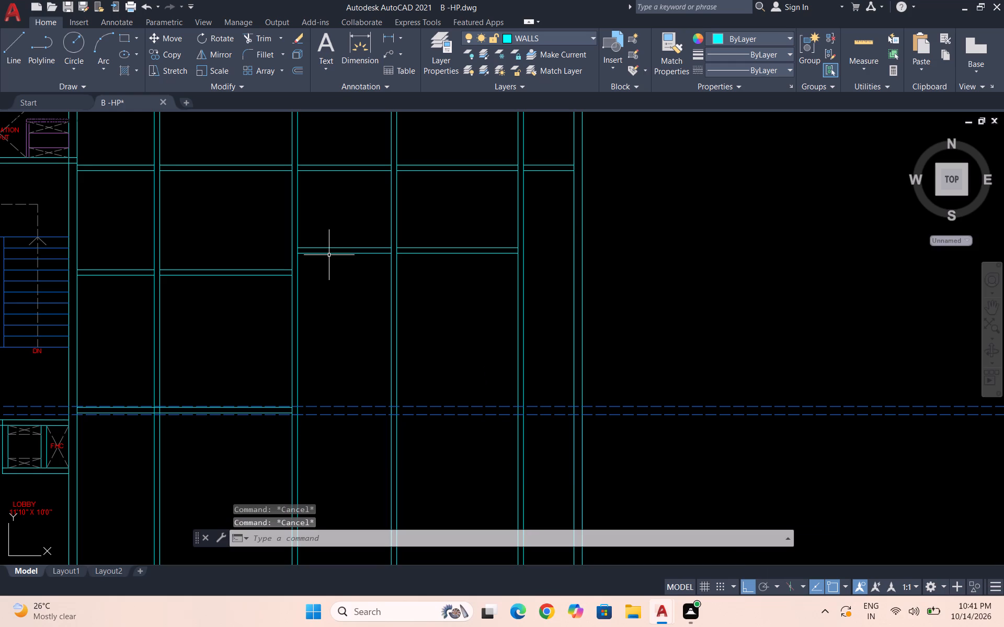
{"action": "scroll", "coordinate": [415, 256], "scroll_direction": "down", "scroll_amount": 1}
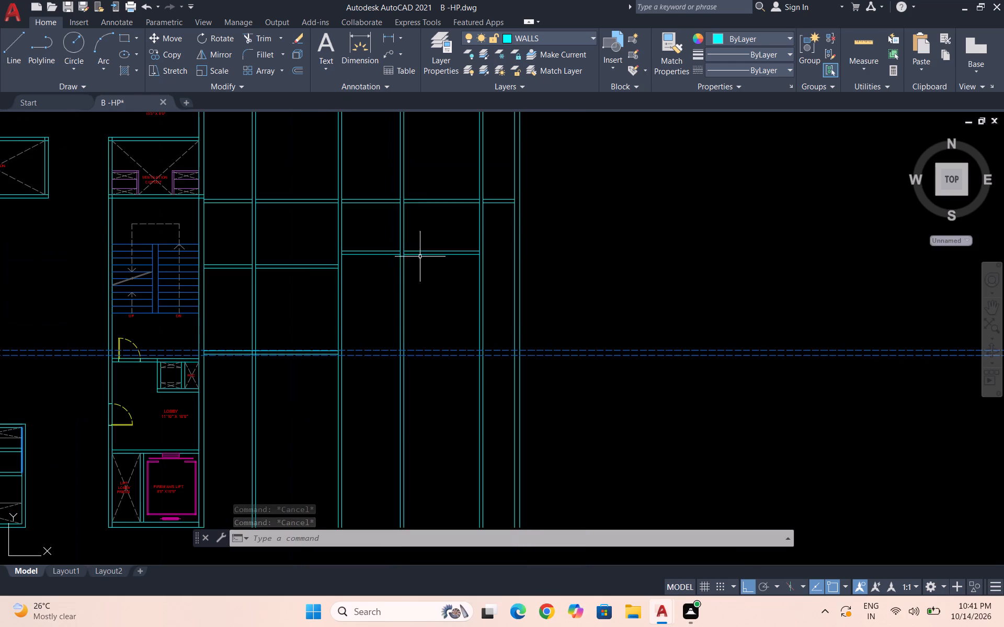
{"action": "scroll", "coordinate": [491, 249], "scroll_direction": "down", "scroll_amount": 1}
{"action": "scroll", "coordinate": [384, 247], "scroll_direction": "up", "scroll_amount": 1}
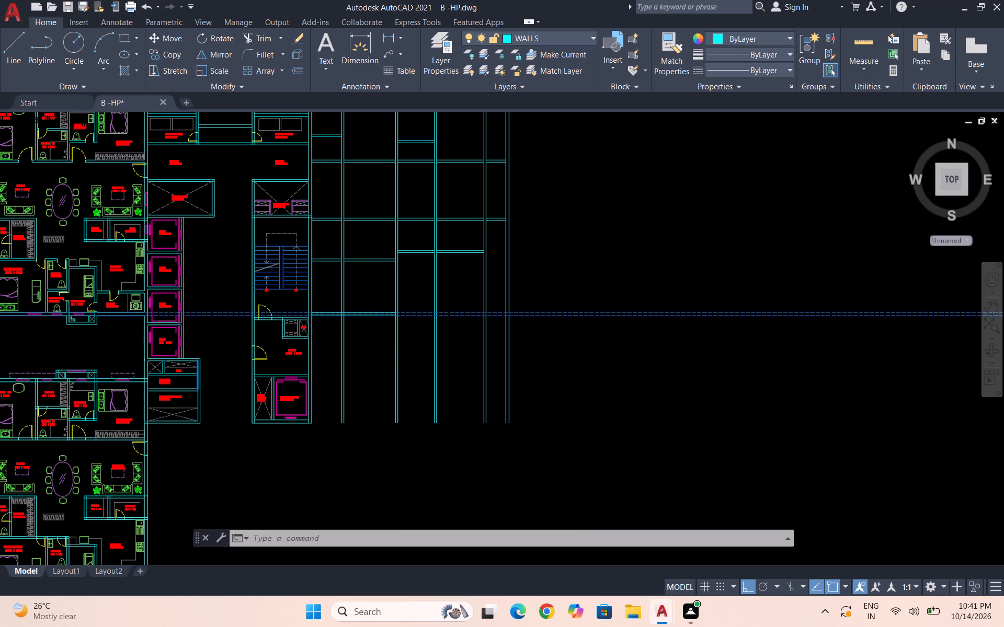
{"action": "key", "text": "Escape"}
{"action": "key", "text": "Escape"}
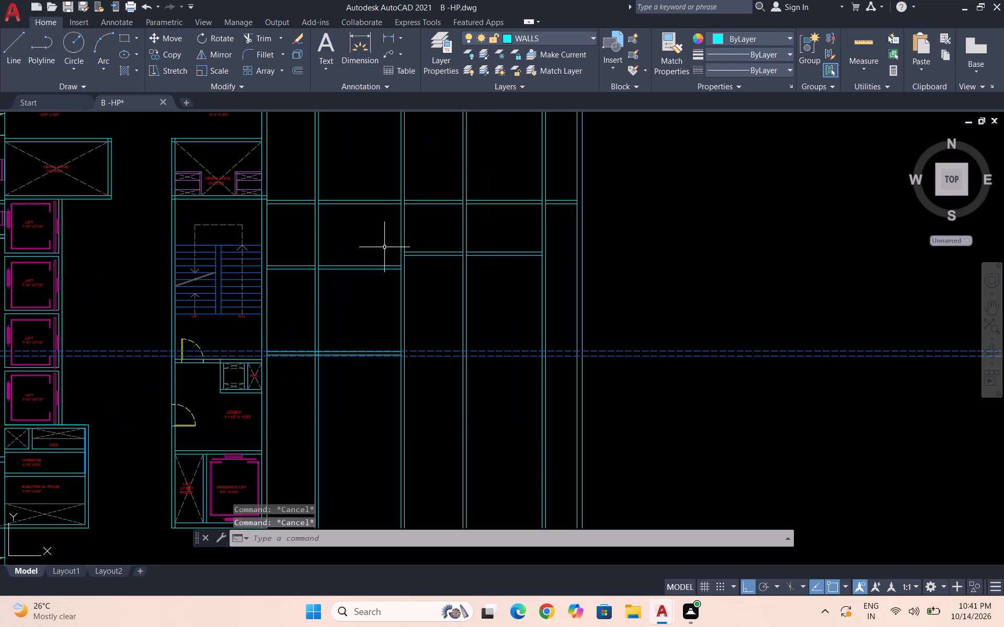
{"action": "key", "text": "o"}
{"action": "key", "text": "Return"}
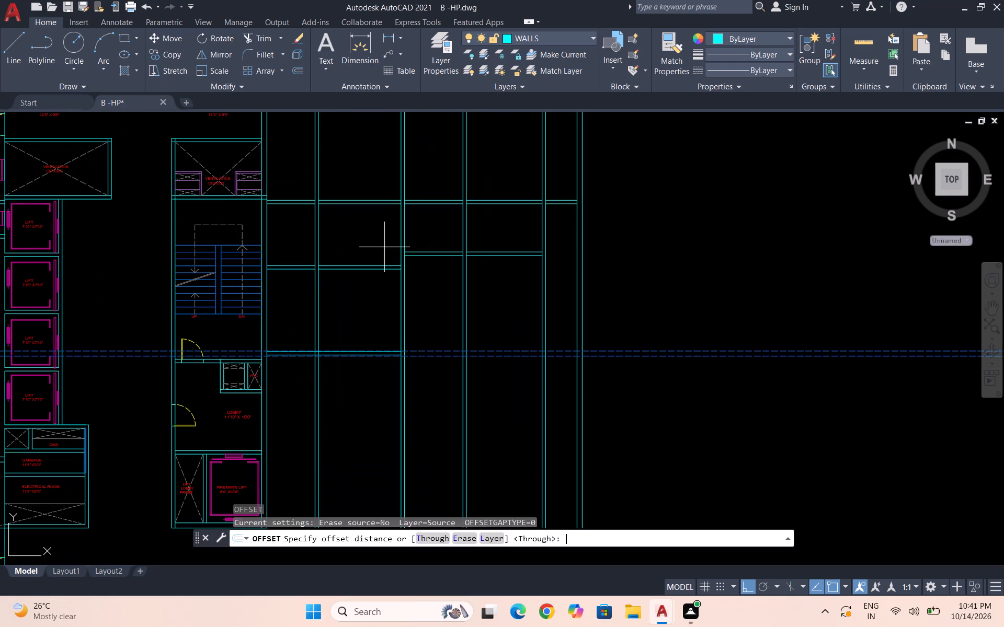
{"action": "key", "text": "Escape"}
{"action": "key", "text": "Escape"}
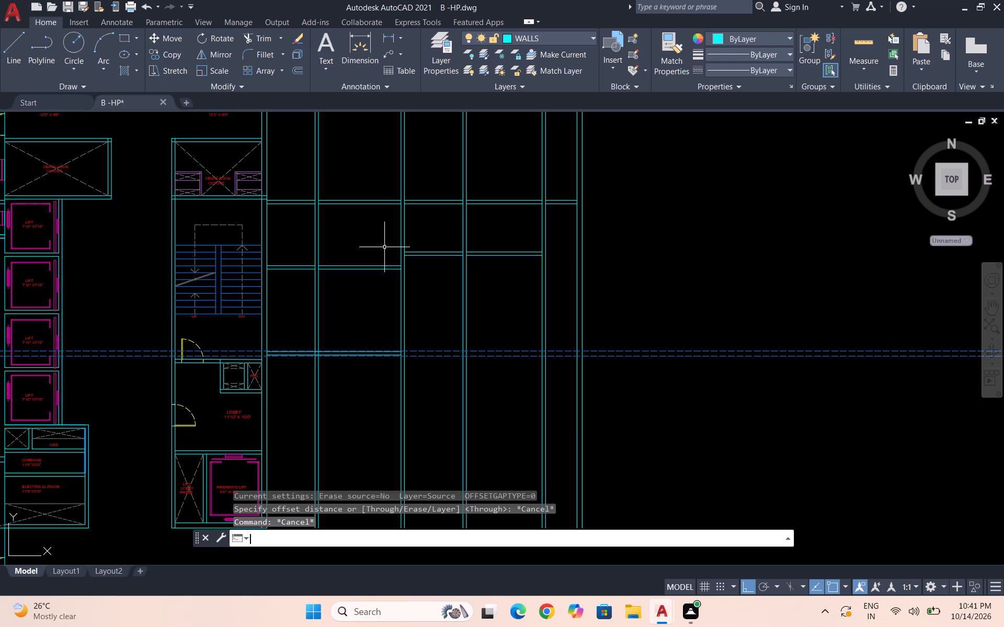
Offset the south face of the lowest cross wall in the fourth and third bays 10'6" south.
{"action": "key", "text": "o"}
{"action": "key", "text": "Return"}
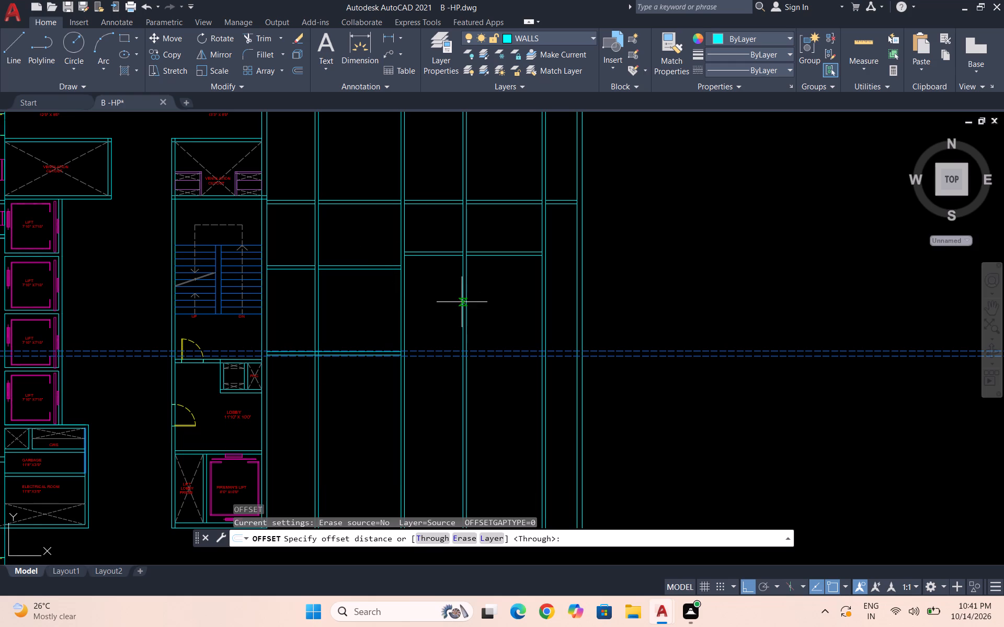
{"action": "type", "text": "10'6\""}
{"action": "key", "text": "Return"}
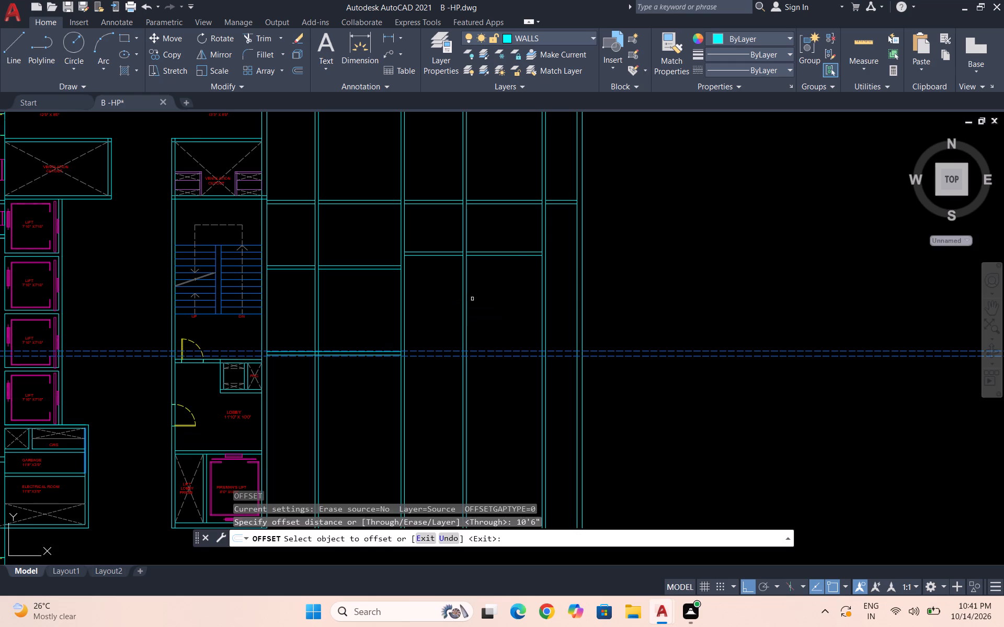
{"action": "left_click", "coordinate": [517, 256]}
{"action": "left_click", "coordinate": [509, 307]}
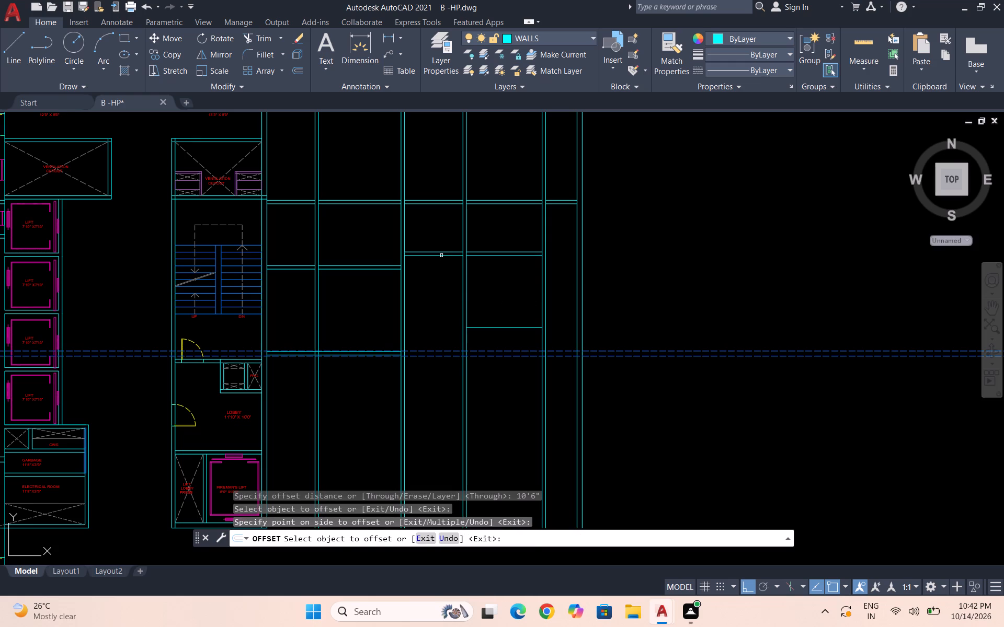
{"action": "left_click", "coordinate": [441, 256]}
{"action": "left_click", "coordinate": [451, 314]}
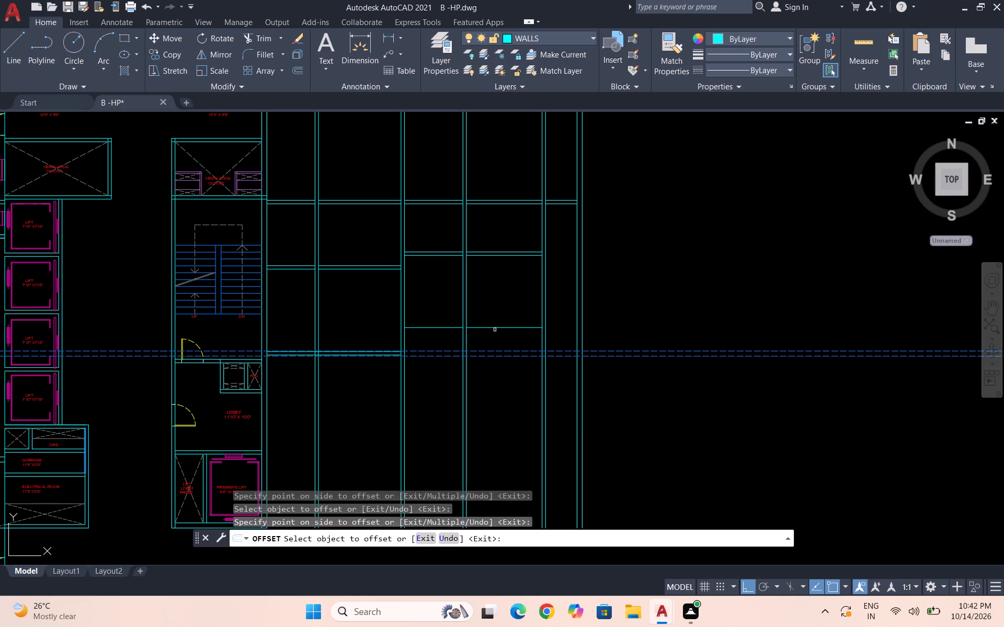
Offset the new cross-wall lines in the fourth and third bays 6" south to complete the wall thickness.
{"action": "left_click", "coordinate": [503, 329]}
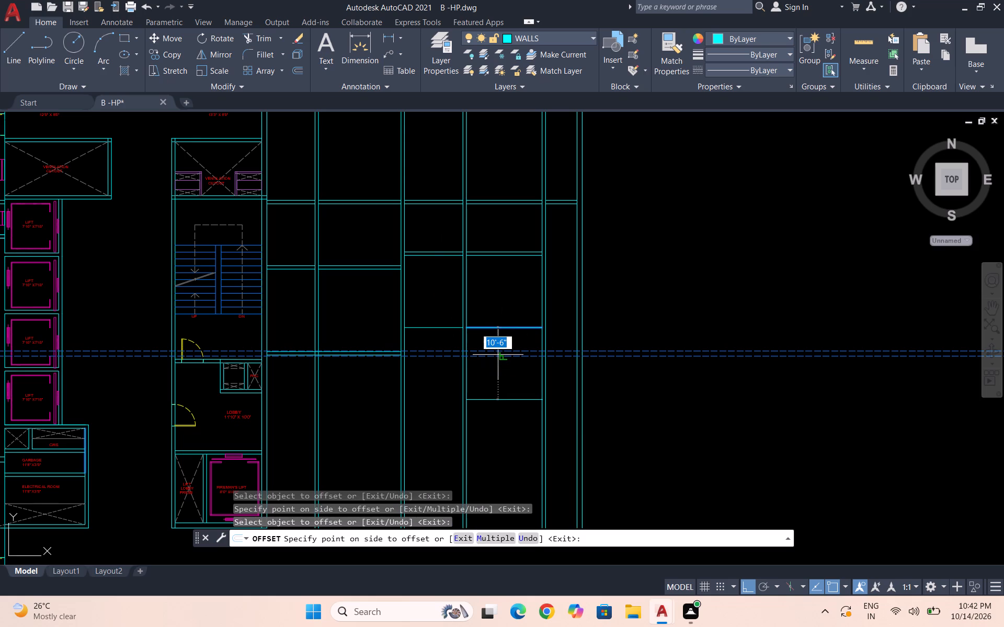
{"action": "type", "text": "6\""}
{"action": "key", "text": "Return"}
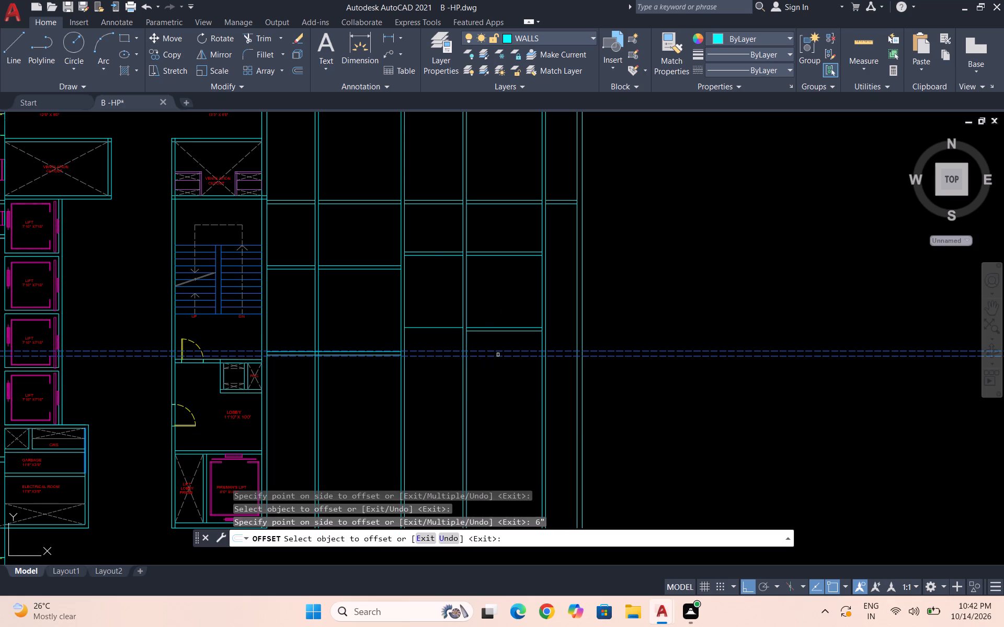
{"action": "scroll", "coordinate": [411, 357], "scroll_direction": "up", "scroll_amount": 3}
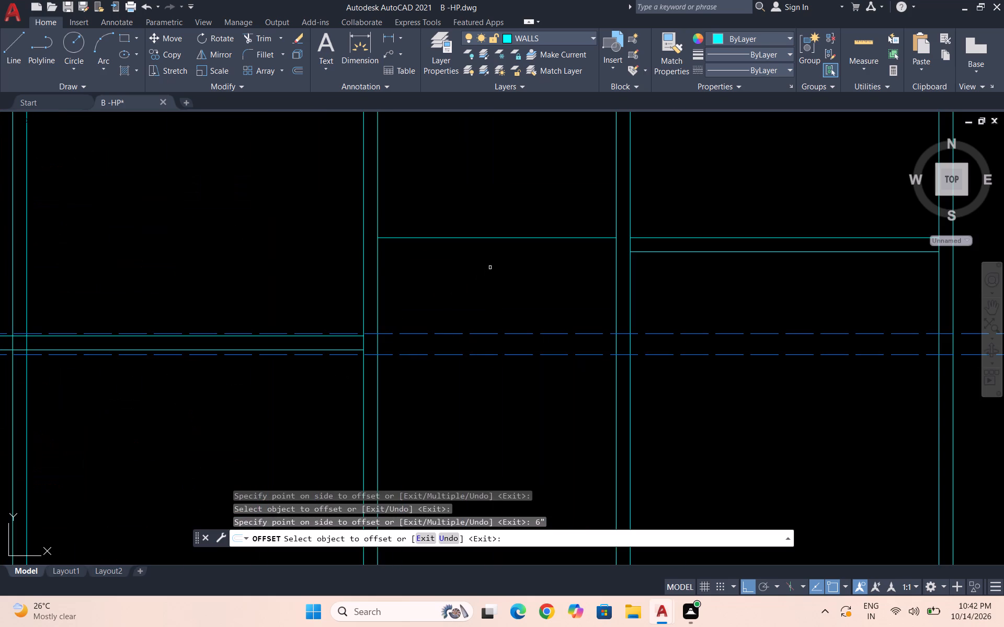
{"action": "left_click", "coordinate": [543, 238]}
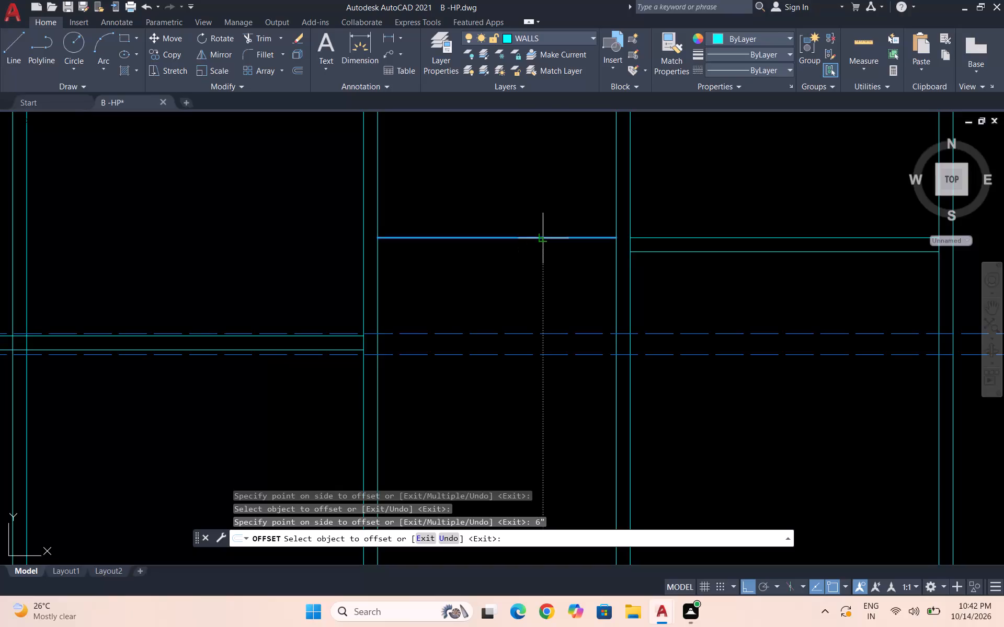
{"action": "type", "text": "6\""}
{"action": "key", "text": "Return"}
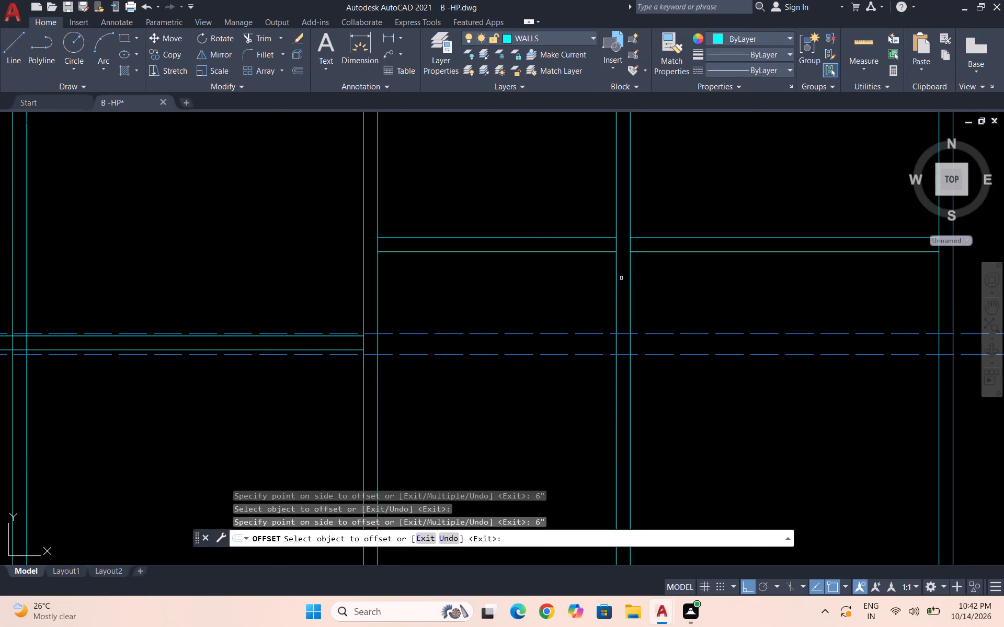
Offset the south face of the fourth bay's lowest cross wall 6' south.
{"action": "scroll", "coordinate": [633, 274], "scroll_direction": "down", "scroll_amount": 3}
{"action": "scroll", "coordinate": [658, 271], "scroll_direction": "up", "scroll_amount": 3}
{"action": "left_click", "coordinate": [664, 261]}
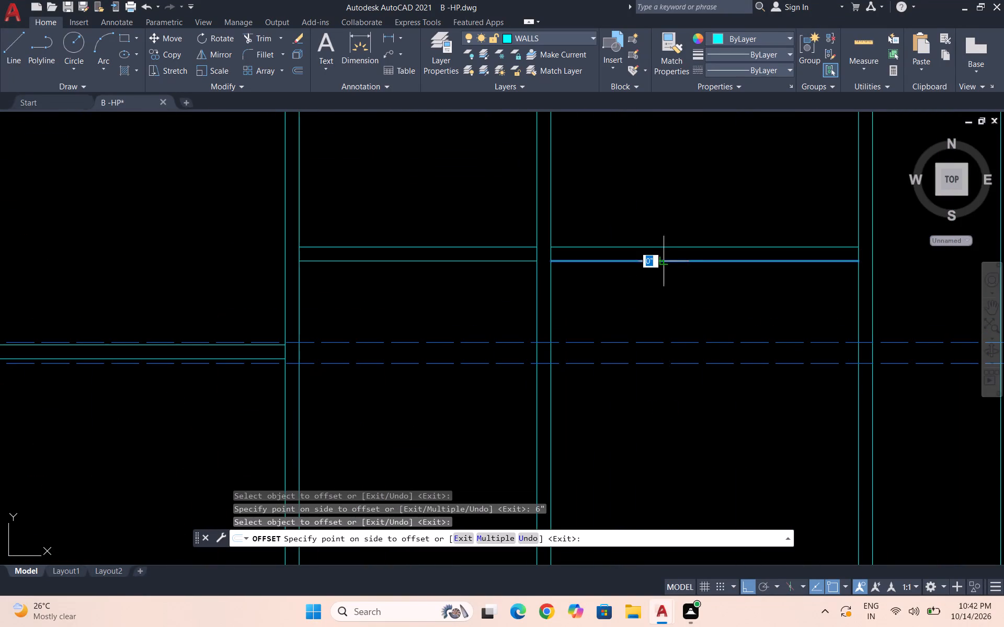
{"action": "type", "text": "6'"}
{"action": "key", "text": "Return"}
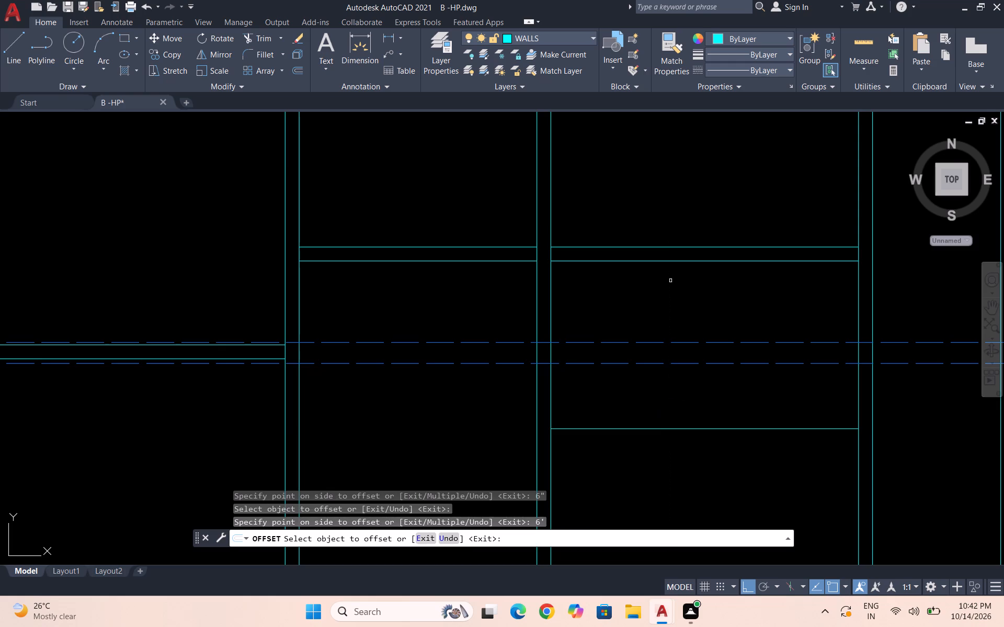
Delete the line offset 6' south of the fourth bay's lowest cross wall.
{"action": "scroll", "coordinate": [675, 282], "scroll_direction": "down", "scroll_amount": 3}
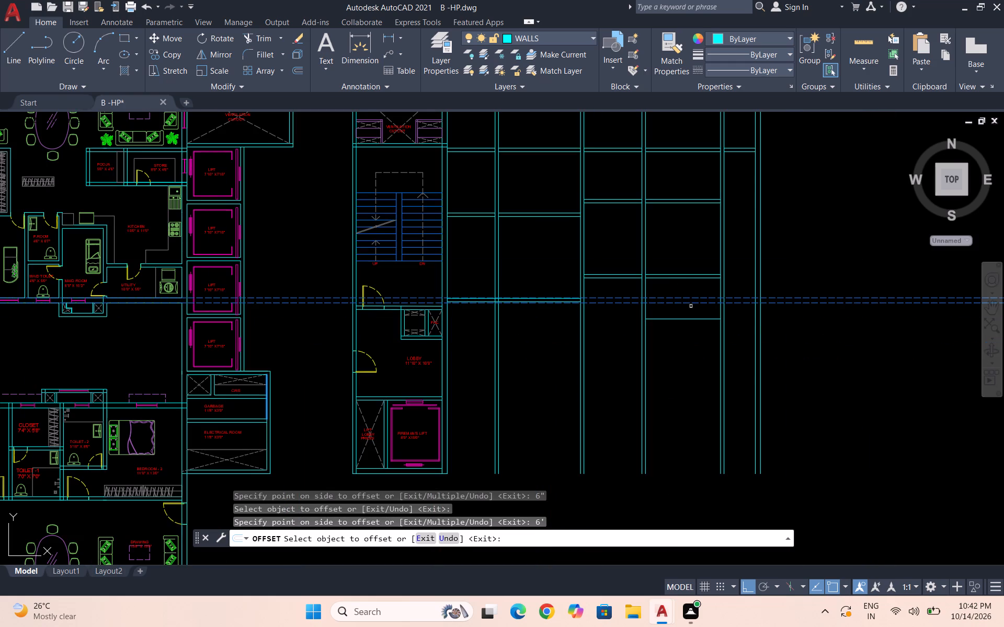
{"action": "scroll", "coordinate": [688, 302], "scroll_direction": "down", "scroll_amount": 2}
{"action": "key", "text": "Escape"}
{"action": "scroll", "coordinate": [688, 303], "scroll_direction": "up", "scroll_amount": 3}
{"action": "left_click_drag", "start_coordinate": [717, 352], "coordinate": [709, 341]}
{"action": "left_click", "coordinate": [689, 316]}
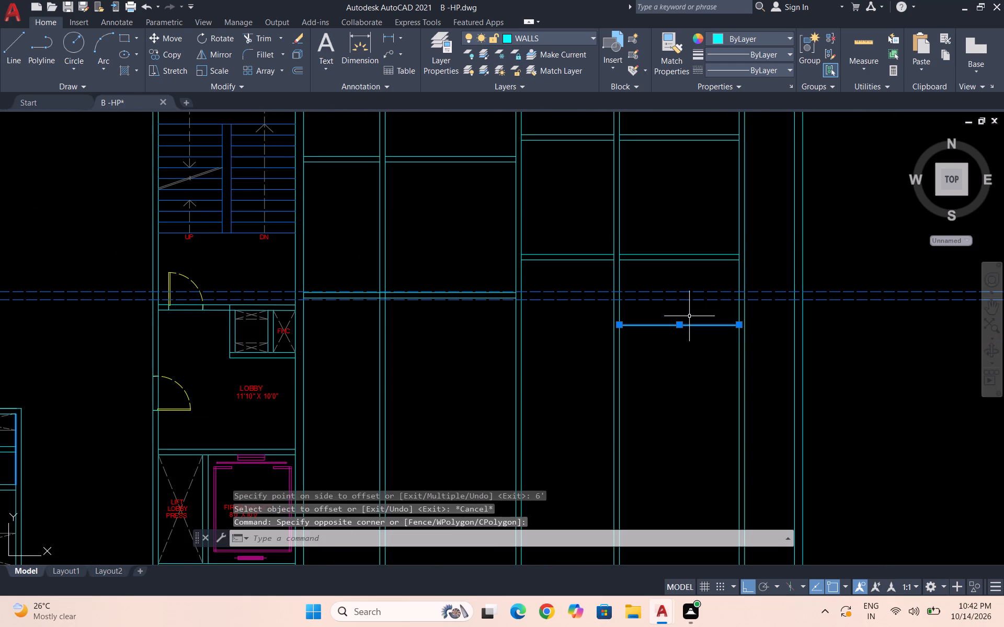
{"action": "key", "text": "Delete"}
{"action": "key", "text": "Escape"}
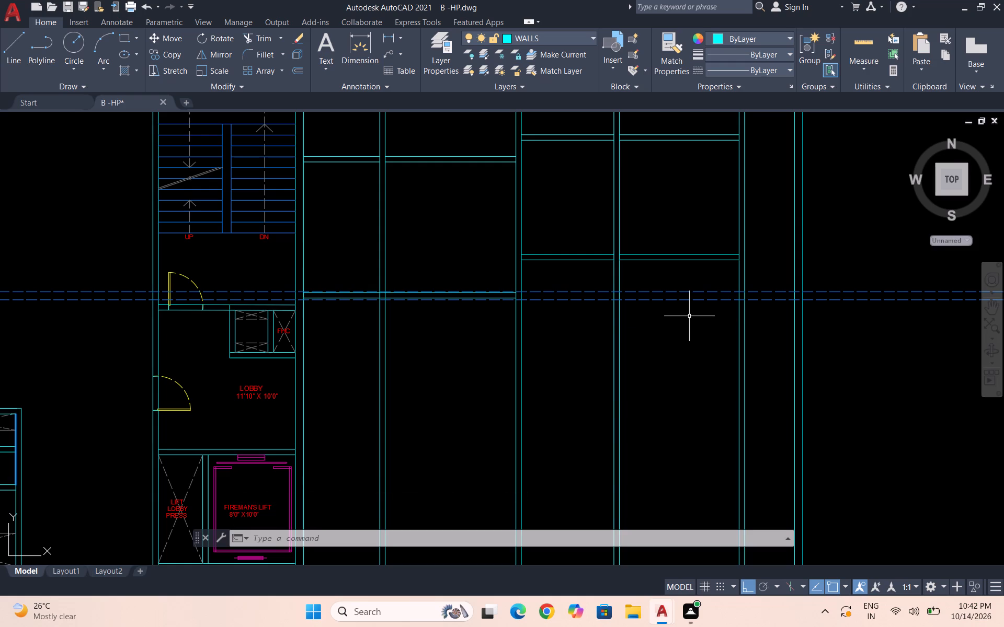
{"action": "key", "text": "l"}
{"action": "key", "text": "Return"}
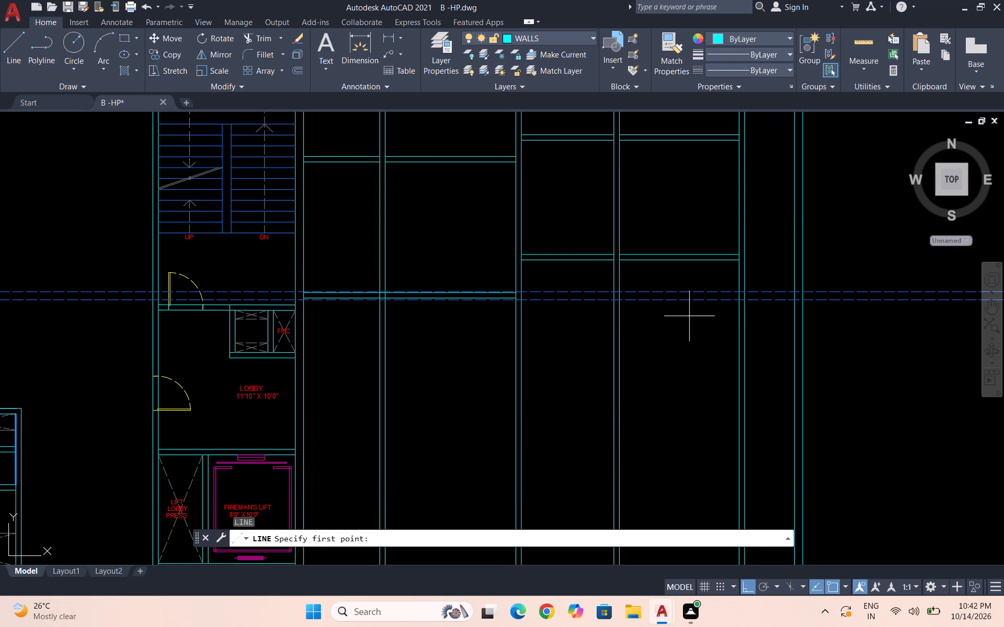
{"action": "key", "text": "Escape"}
Extend both faces of the second bay's southernmost cross wall to the east face of the long wall between the second and third bays.
{"action": "type", "text": "EX"}
{"action": "key", "text": "Return"}
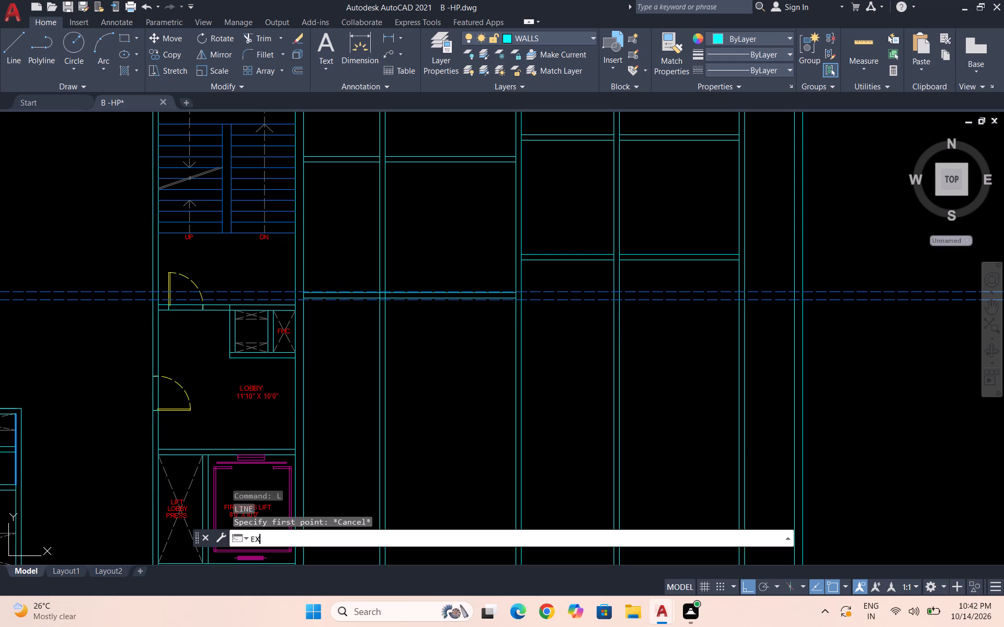
{"action": "scroll", "coordinate": [526, 303], "scroll_direction": "up", "scroll_amount": 4}
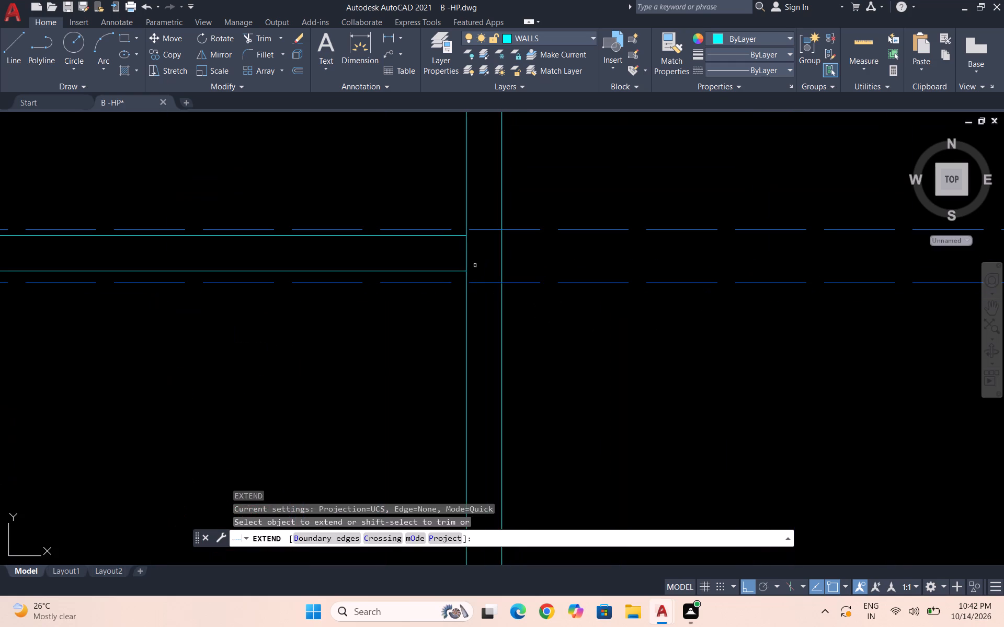
{"action": "left_click", "coordinate": [462, 234]}
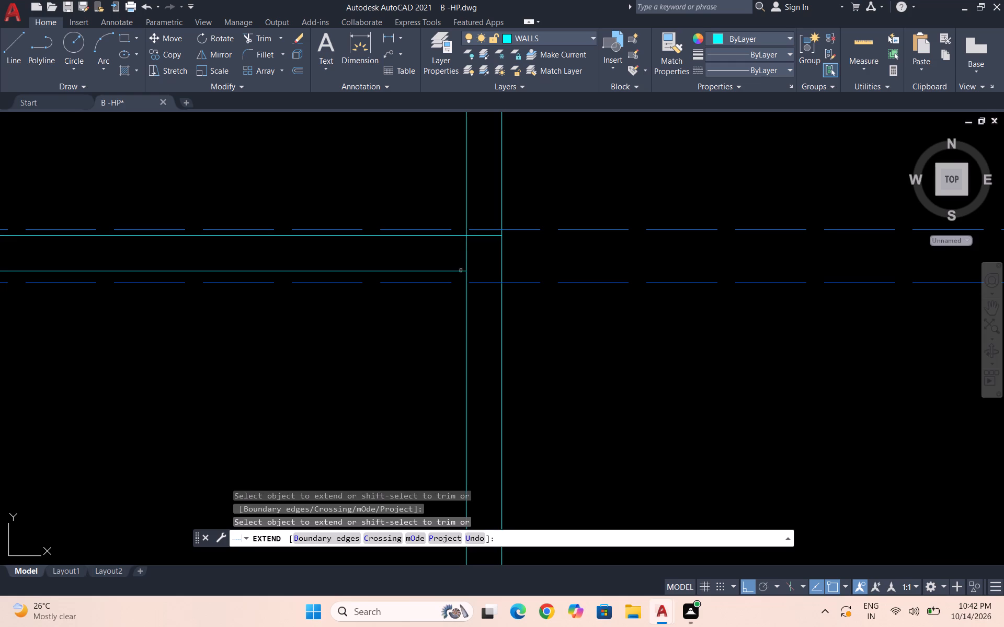
{"action": "left_click", "coordinate": [461, 271]}
{"action": "left_click", "coordinate": [493, 236]}
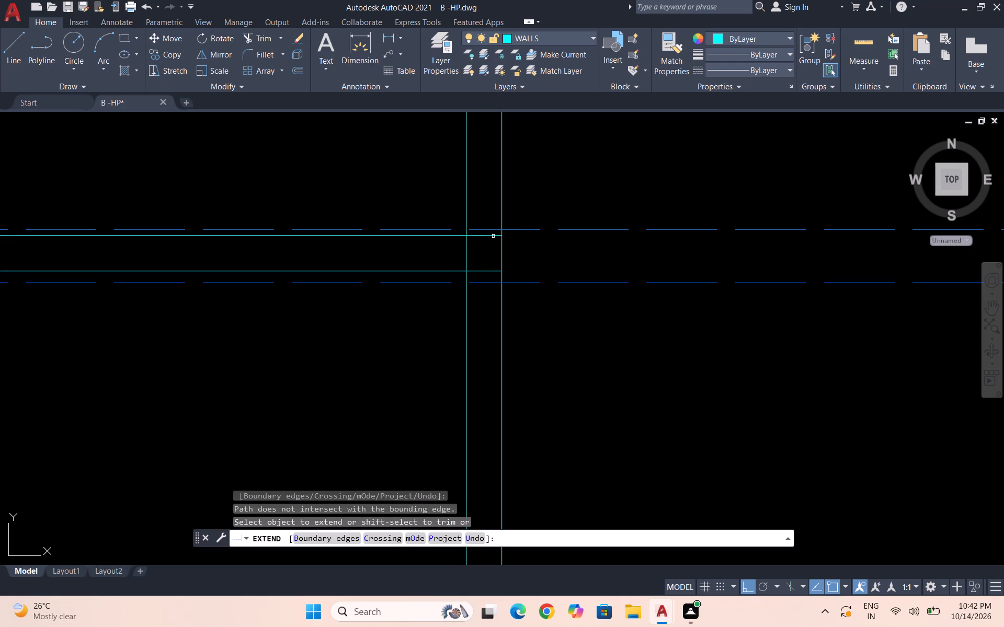
{"action": "scroll", "coordinate": [518, 222], "scroll_direction": "up", "scroll_amount": 4}
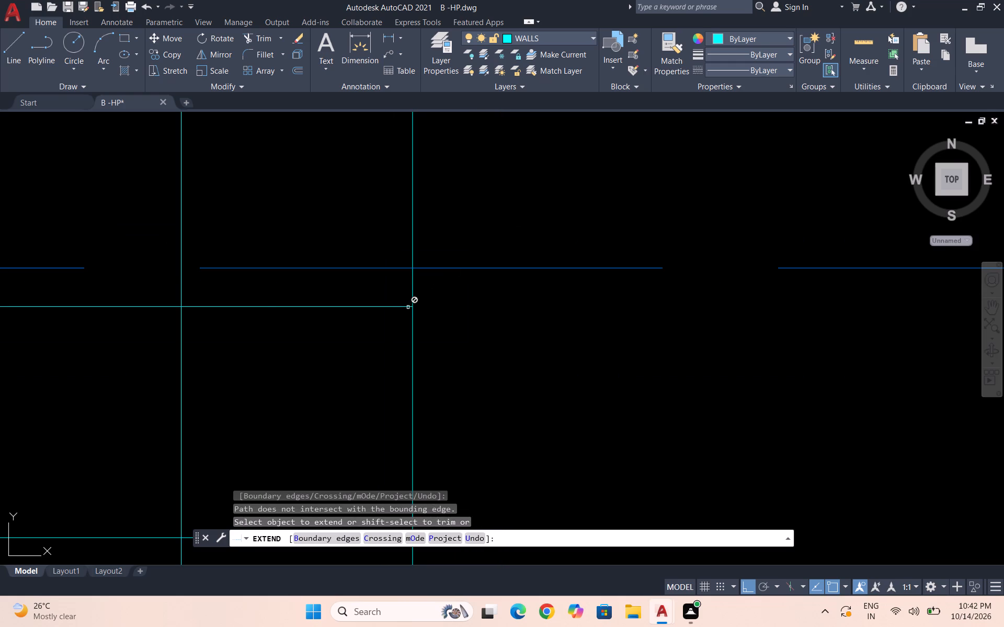
{"action": "scroll", "coordinate": [410, 300], "scroll_direction": "down", "scroll_amount": 2}
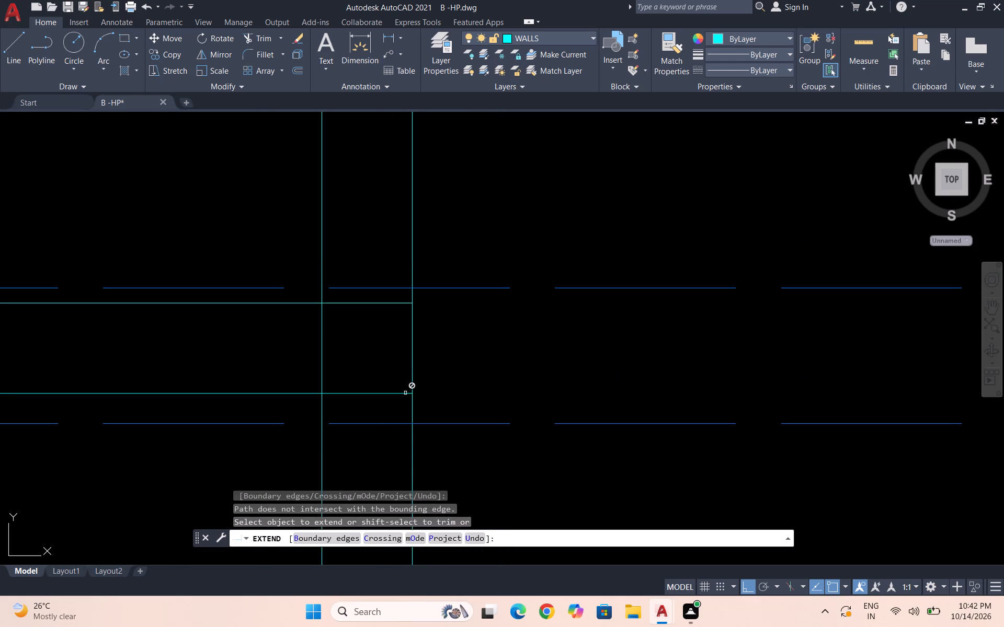
{"action": "key", "text": "Escape"}
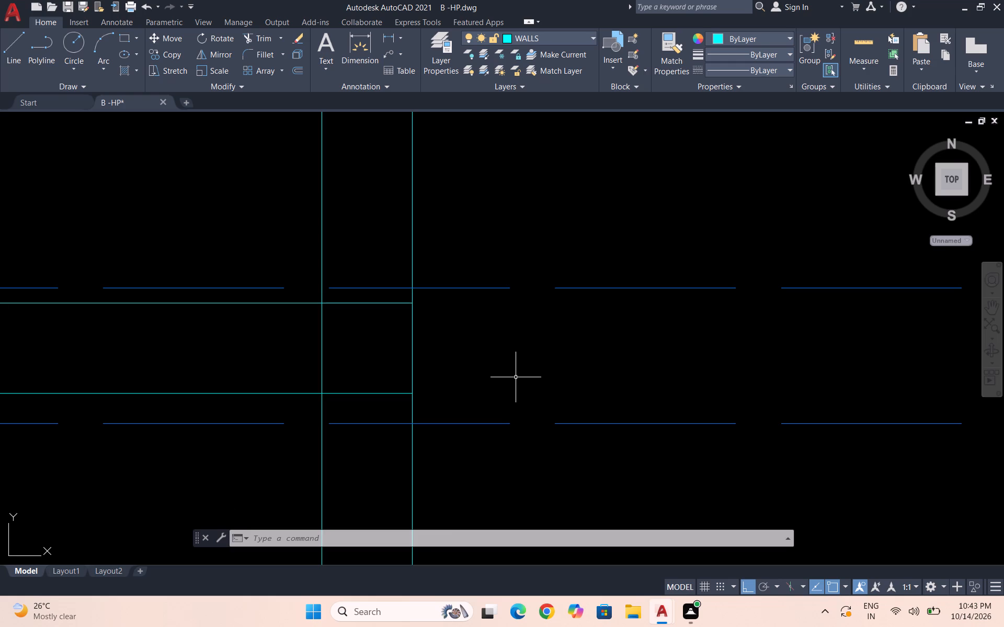
{"action": "key", "text": "Escape"}
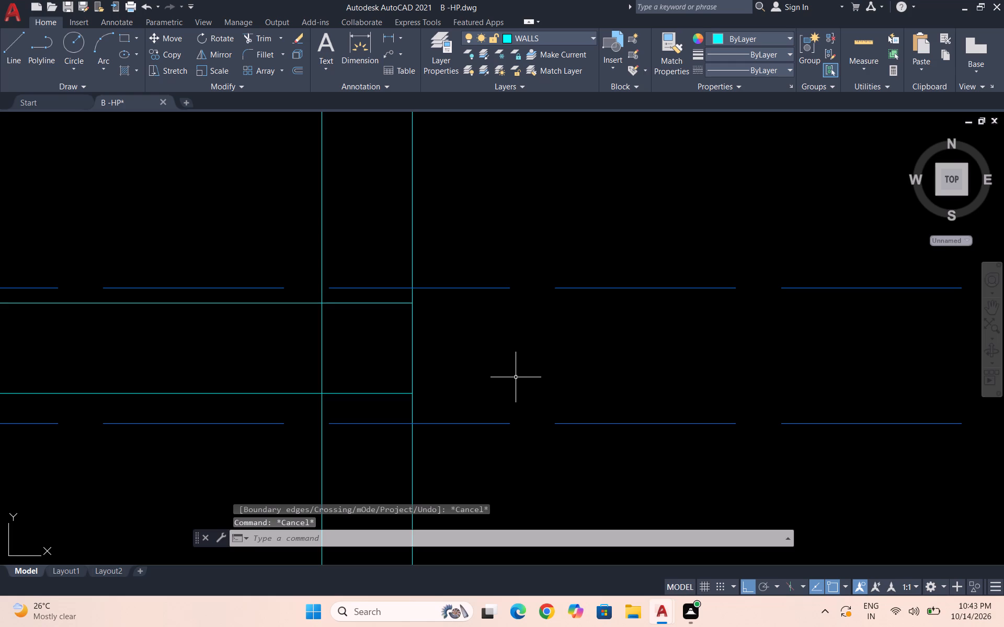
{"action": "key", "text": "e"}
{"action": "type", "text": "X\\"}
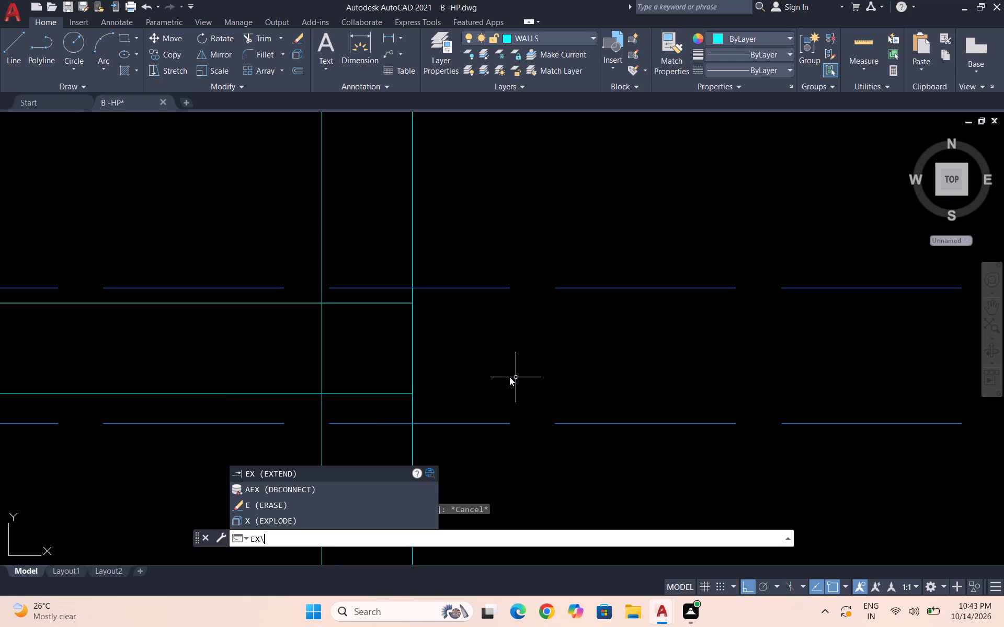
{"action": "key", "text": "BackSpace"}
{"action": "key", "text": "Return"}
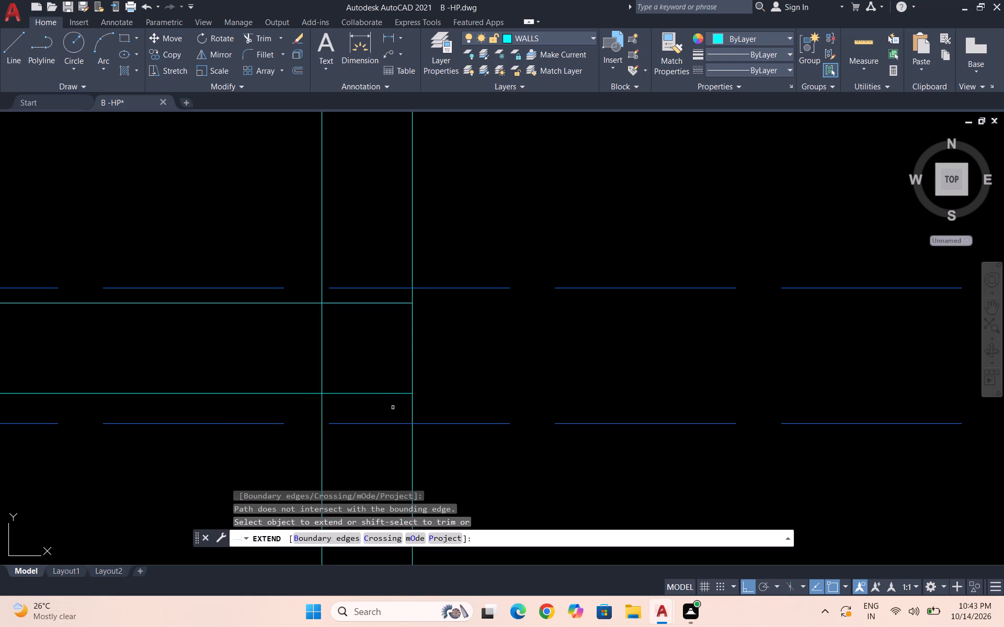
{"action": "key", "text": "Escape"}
Draw the cross wall's north face from its extended end across the third and fourth bays to the far long wall's east face.
{"action": "key", "text": "l"}
{"action": "key", "text": "Return"}
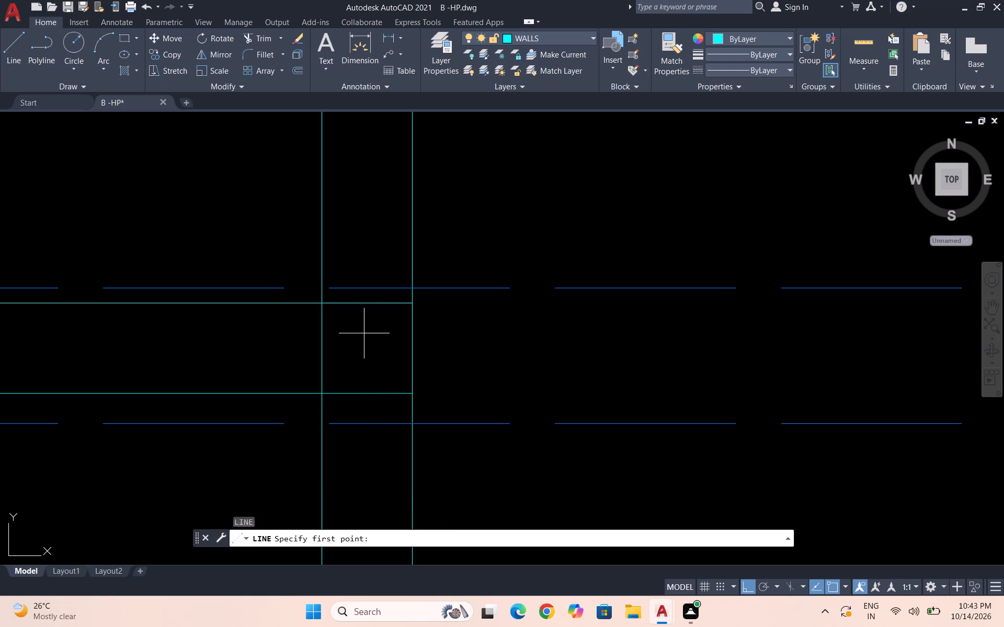
{"action": "left_click", "coordinate": [409, 302]}
{"action": "scroll", "coordinate": [409, 302], "scroll_direction": "down", "scroll_amount": 6}
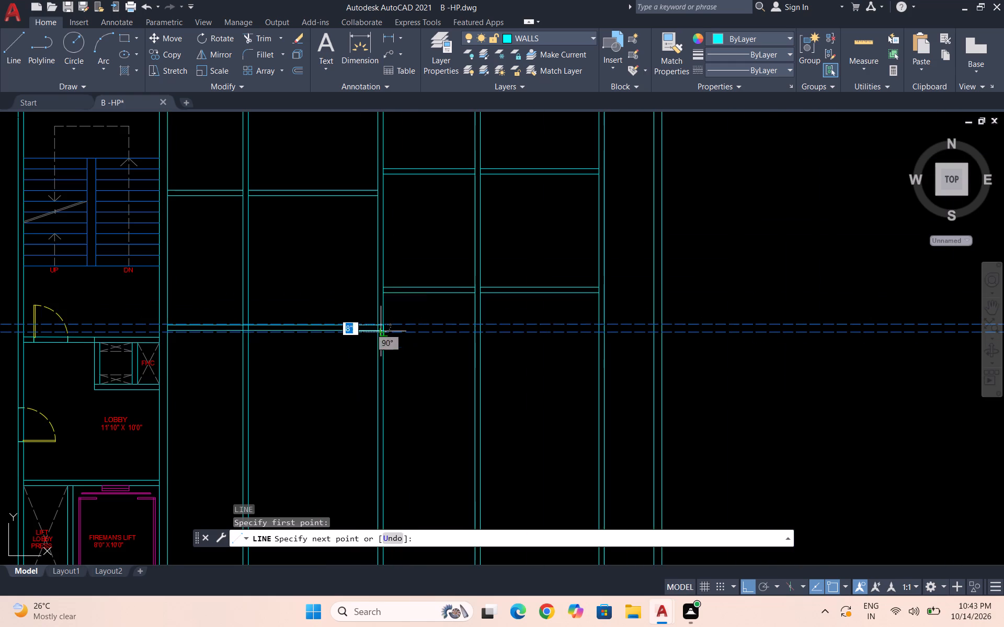
{"action": "scroll", "coordinate": [592, 328], "scroll_direction": "up", "scroll_amount": 4}
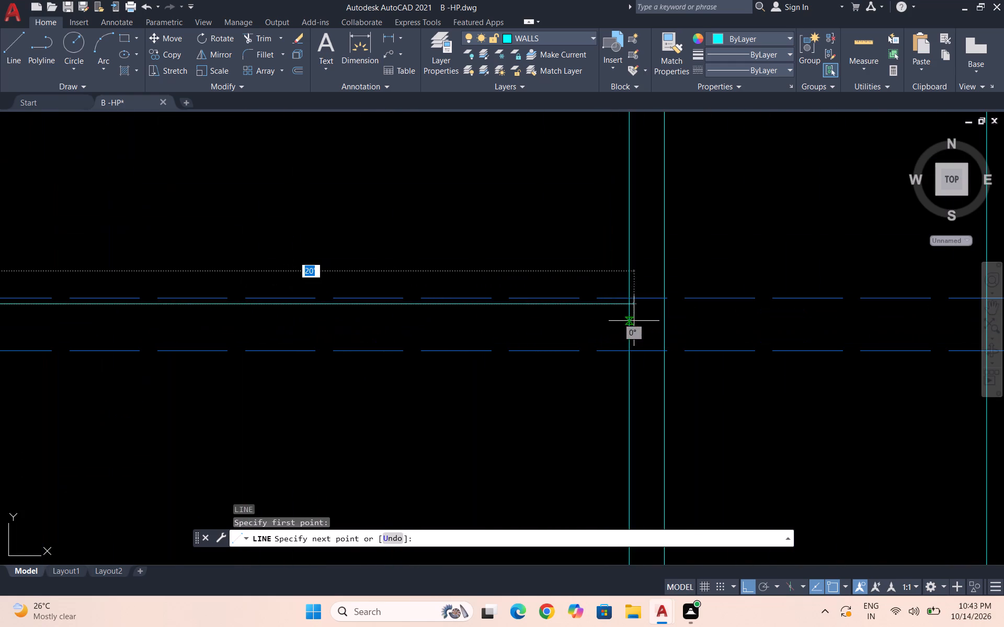
{"action": "left_click", "coordinate": [667, 310]}
{"action": "scroll", "coordinate": [667, 304], "scroll_direction": "down", "scroll_amount": 4}
{"action": "key", "text": "space"}
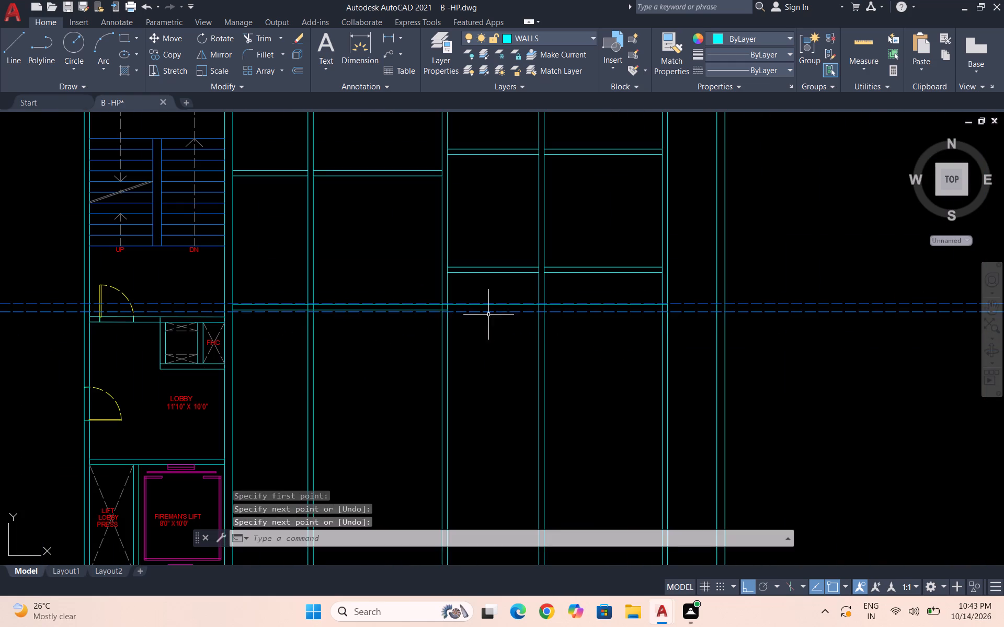
Copy the new north-face line down to the end of the cross wall's south face, completing the wall through the third and fourth bays.
{"action": "scroll", "coordinate": [454, 310], "scroll_direction": "up", "scroll_amount": 4}
{"action": "scroll", "coordinate": [379, 283], "scroll_direction": "up", "scroll_amount": 2}
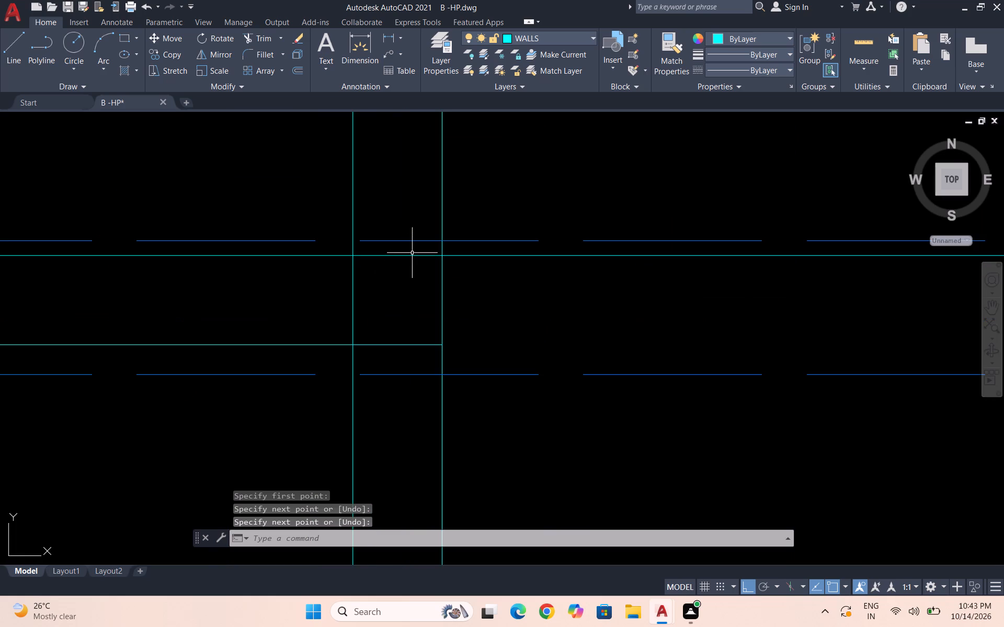
{"action": "left_click", "coordinate": [477, 257]}
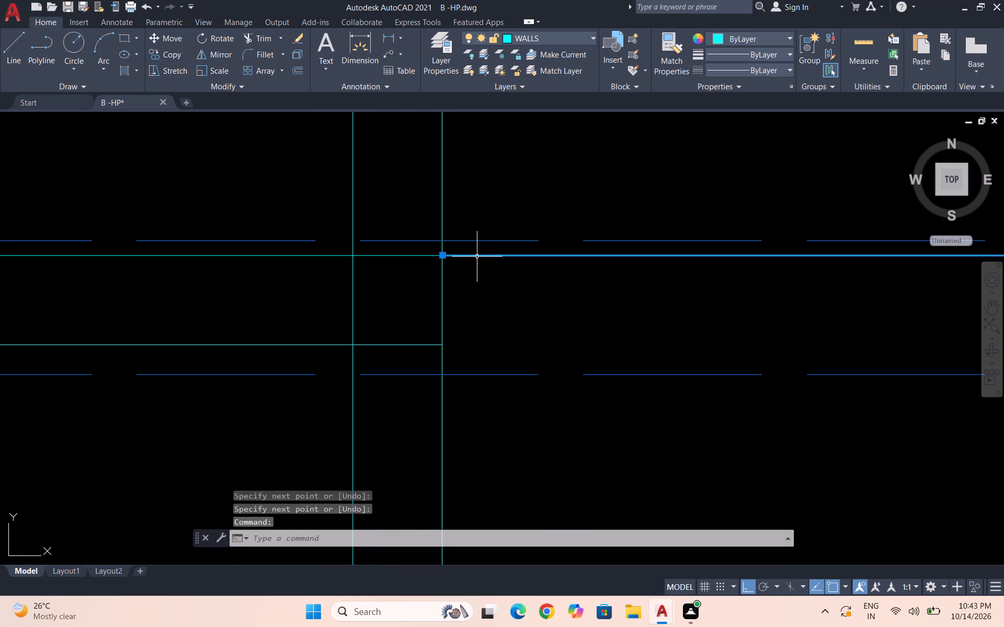
{"action": "type", "text": "CO"}
{"action": "key", "text": "Return"}
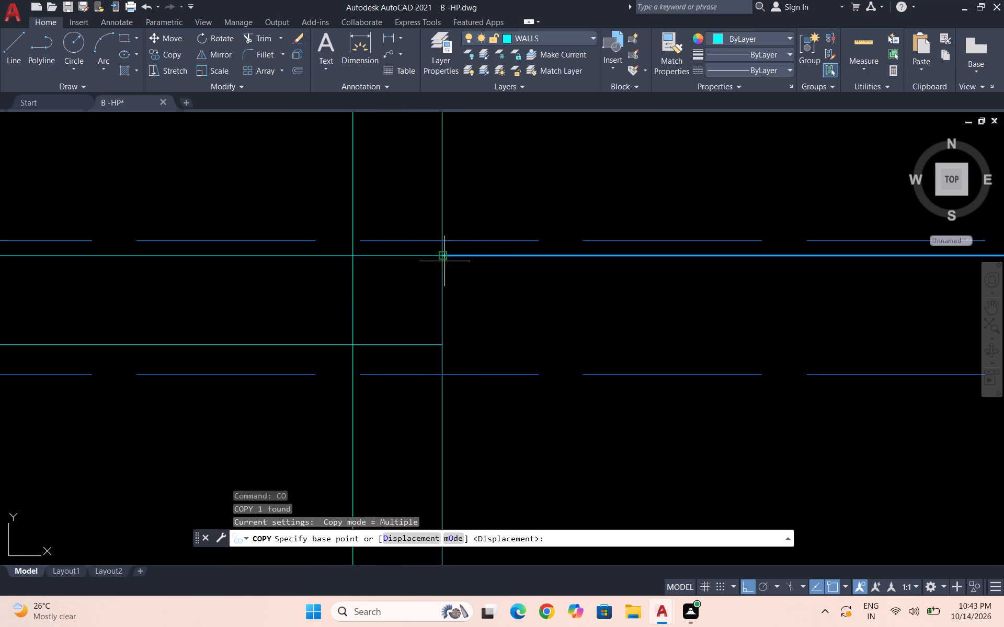
{"action": "left_click", "coordinate": [443, 259]}
{"action": "left_click", "coordinate": [441, 344]}
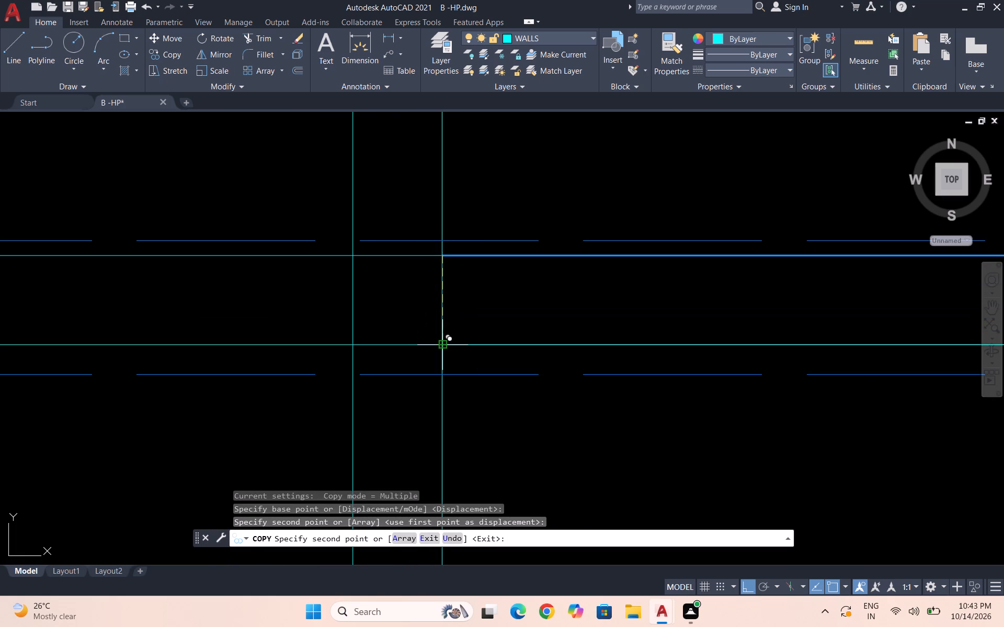
{"action": "scroll", "coordinate": [438, 345], "scroll_direction": "down", "scroll_amount": 1}
{"action": "key", "text": "Escape"}
Extend both faces of the new cross wall through the fifth bay to the east face of the outermost wall.
{"action": "scroll", "coordinate": [433, 343], "scroll_direction": "down", "scroll_amount": 4}
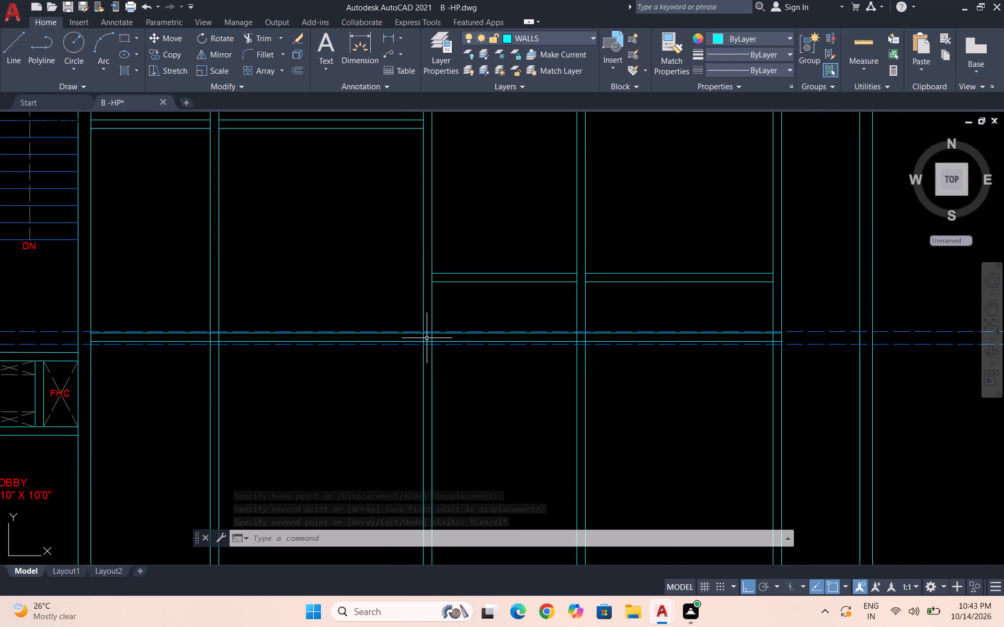
{"action": "scroll", "coordinate": [431, 341], "scroll_direction": "down", "scroll_amount": 1}
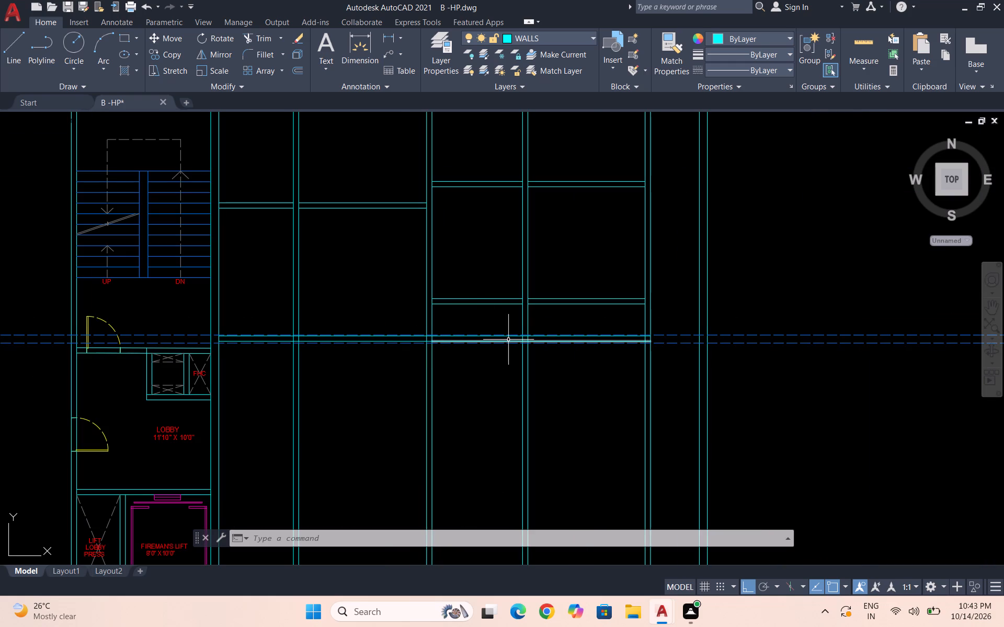
{"action": "scroll", "coordinate": [652, 348], "scroll_direction": "up", "scroll_amount": 1}
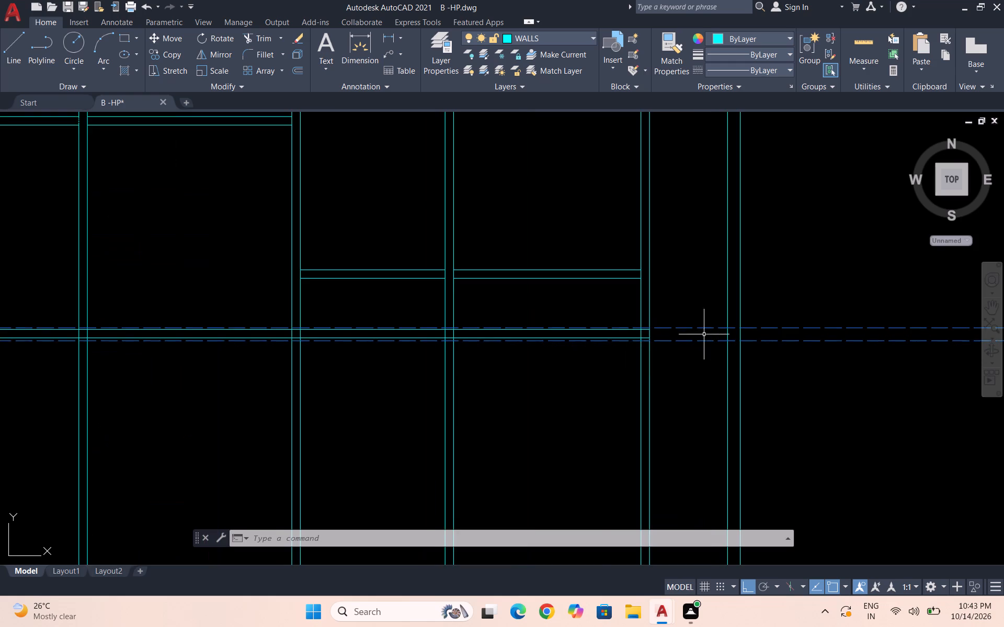
{"action": "scroll", "coordinate": [728, 332], "scroll_direction": "up", "scroll_amount": 3}
{"action": "key", "text": "Escape"}
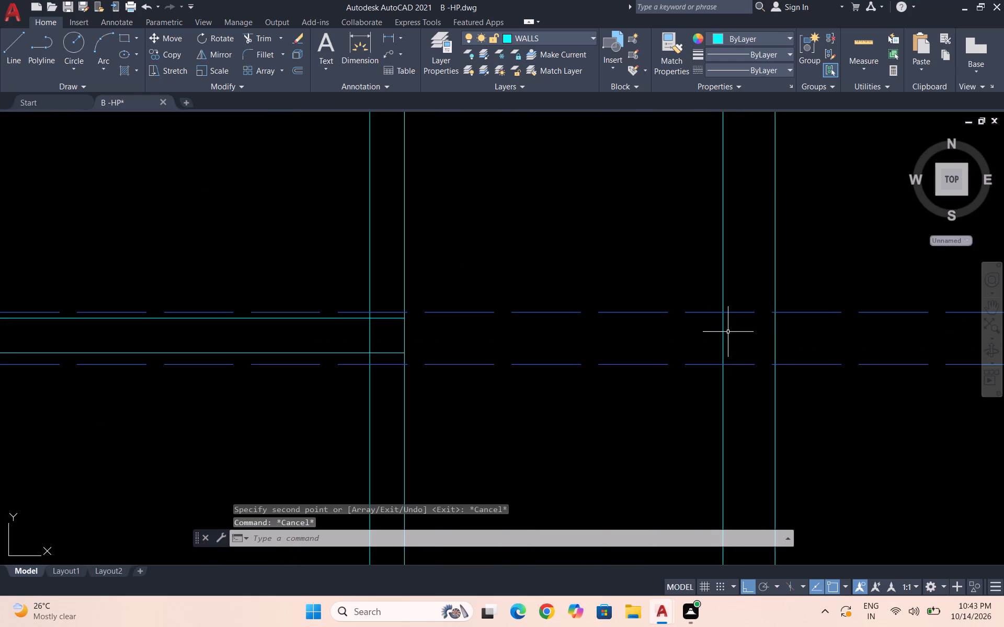
{"action": "type", "text": "EX"}
{"action": "key", "text": "Return"}
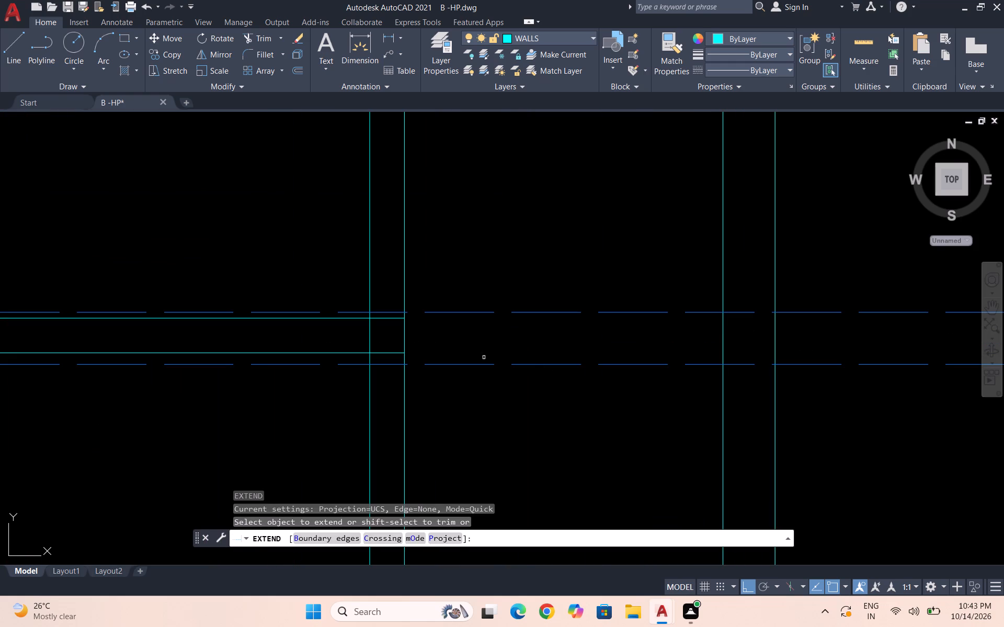
{"action": "left_click", "coordinate": [399, 352]}
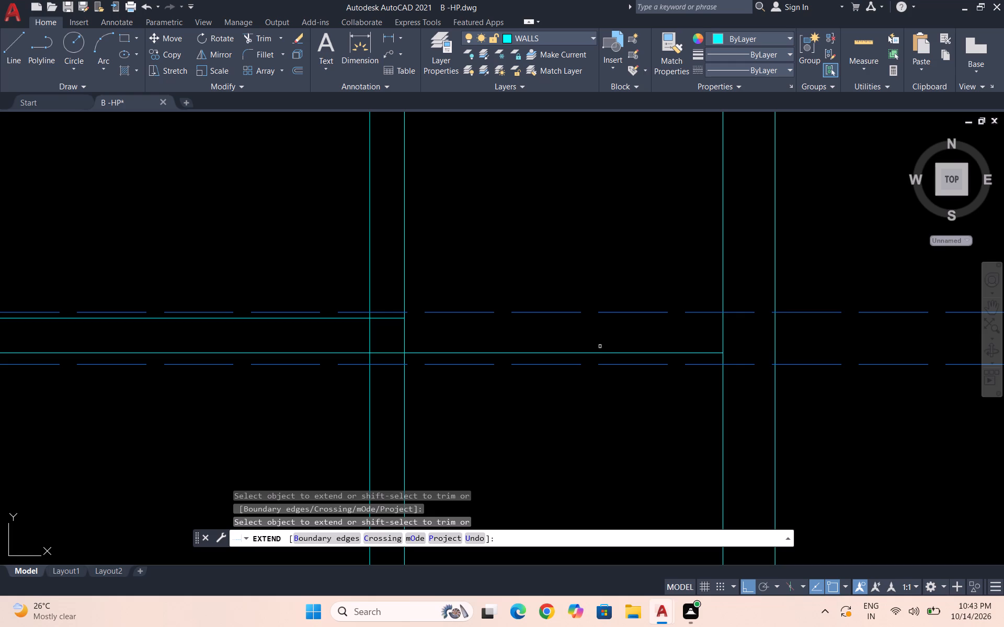
{"action": "left_click", "coordinate": [603, 352]}
{"action": "left_click", "coordinate": [386, 318]}
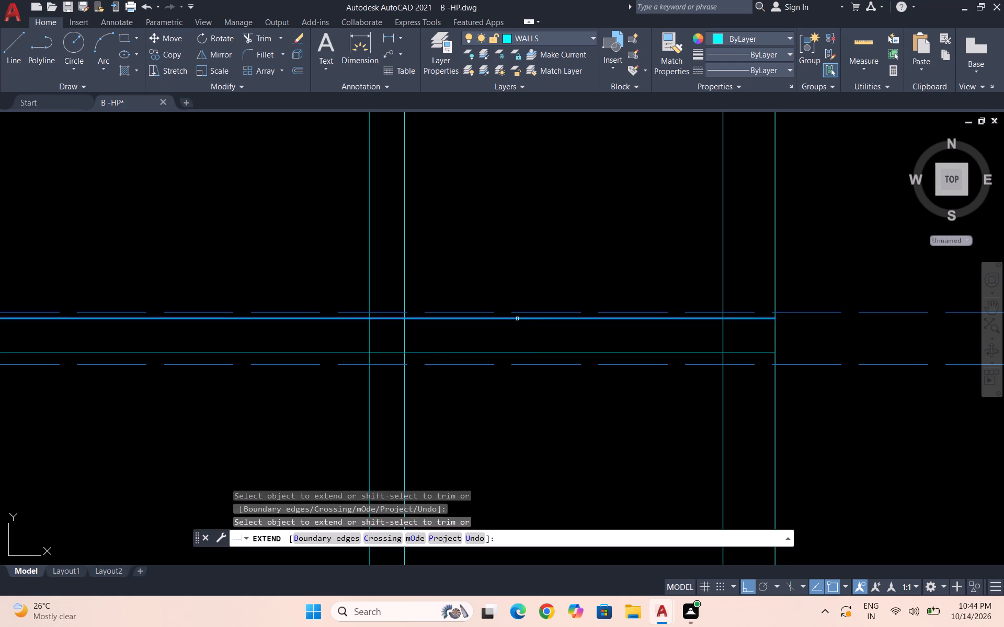
{"action": "scroll", "coordinate": [659, 346], "scroll_direction": "down", "scroll_amount": 3}
{"action": "scroll", "coordinate": [666, 358], "scroll_direction": "up", "scroll_amount": 3}
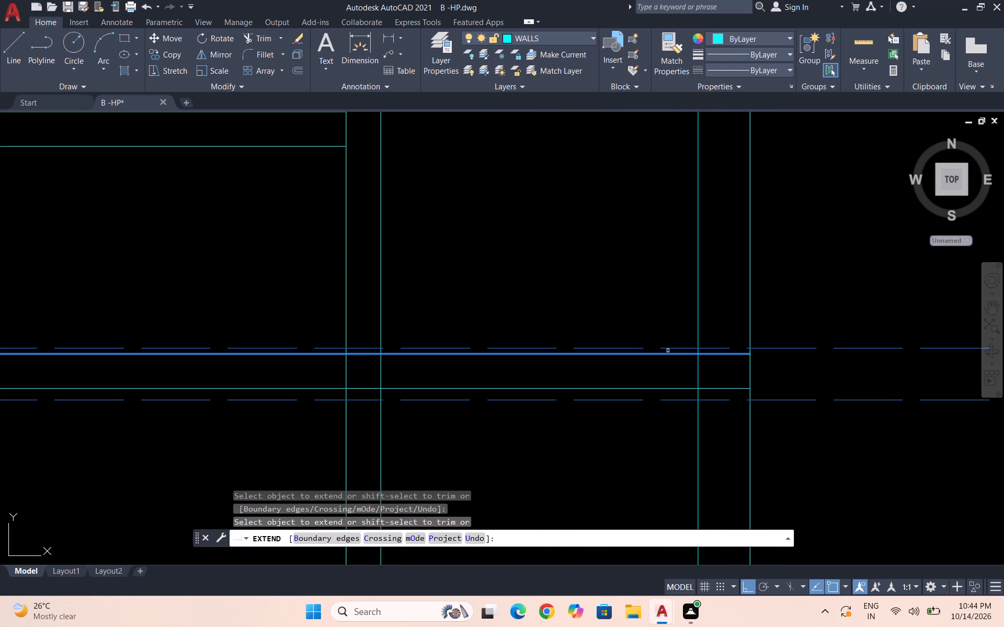
{"action": "left_click", "coordinate": [679, 354]}
{"action": "key", "text": "Escape"}
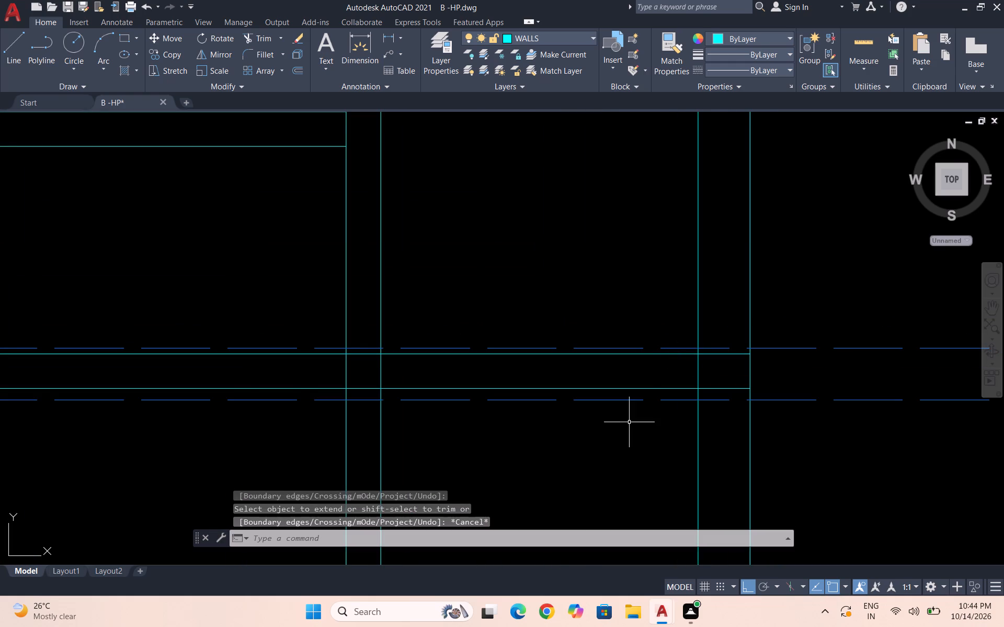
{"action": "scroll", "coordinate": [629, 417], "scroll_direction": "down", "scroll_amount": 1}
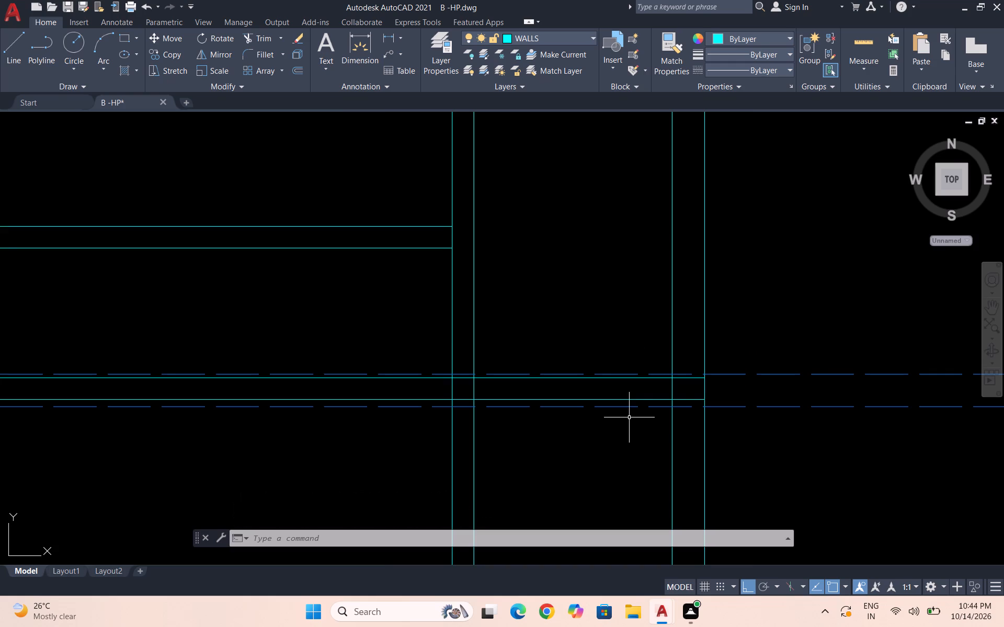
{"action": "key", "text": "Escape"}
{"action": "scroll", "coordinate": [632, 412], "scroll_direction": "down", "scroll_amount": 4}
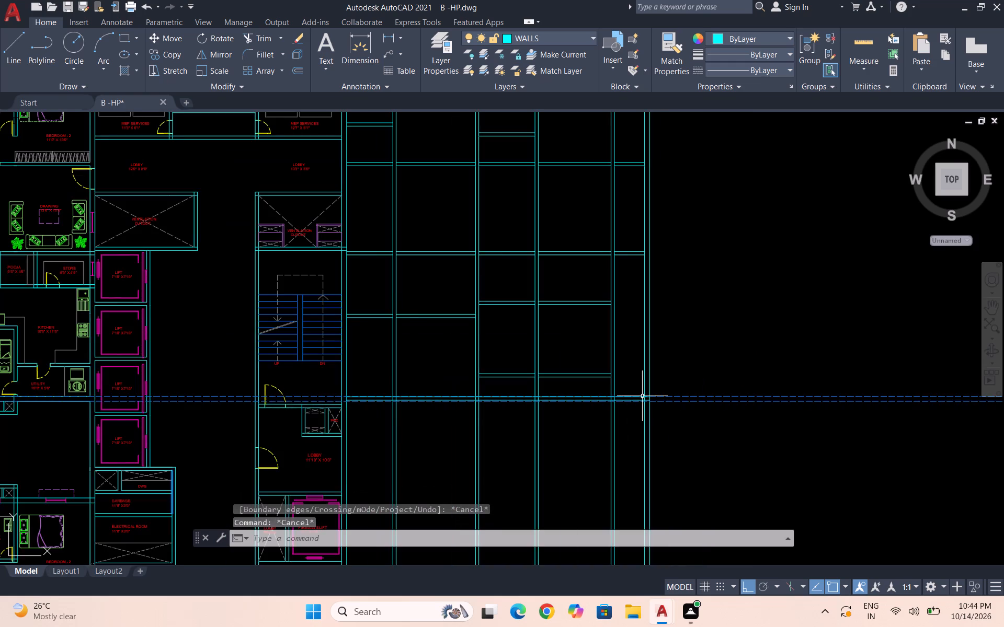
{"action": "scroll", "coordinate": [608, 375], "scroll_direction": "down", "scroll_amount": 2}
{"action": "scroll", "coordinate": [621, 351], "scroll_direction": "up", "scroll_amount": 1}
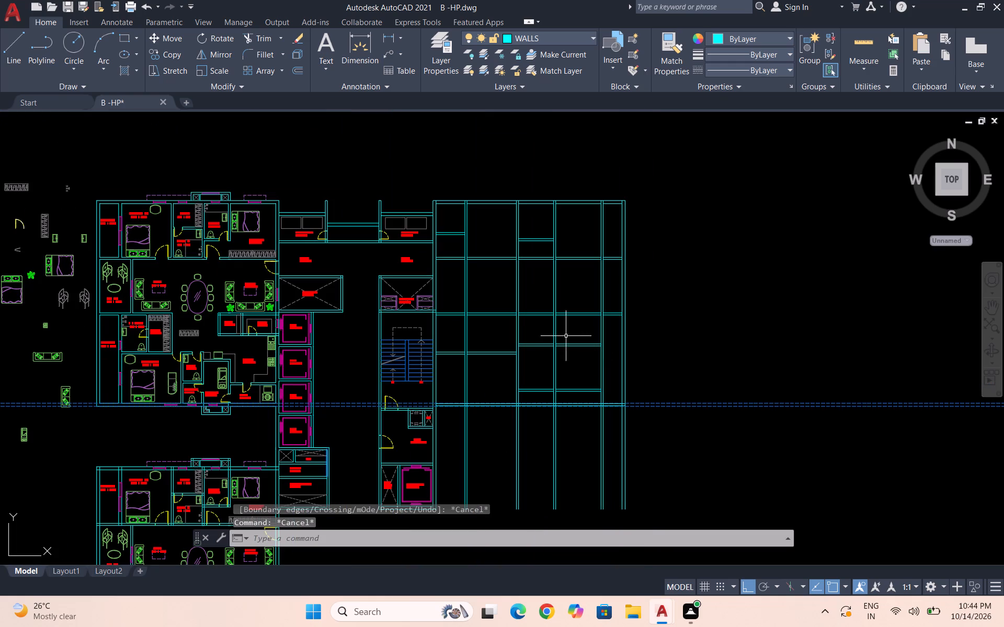
Extend both faces of the northern full-width interior cross wall across the long walls so it runs continuously through all five bays.
{"action": "scroll", "coordinate": [572, 296], "scroll_direction": "up", "scroll_amount": 1}
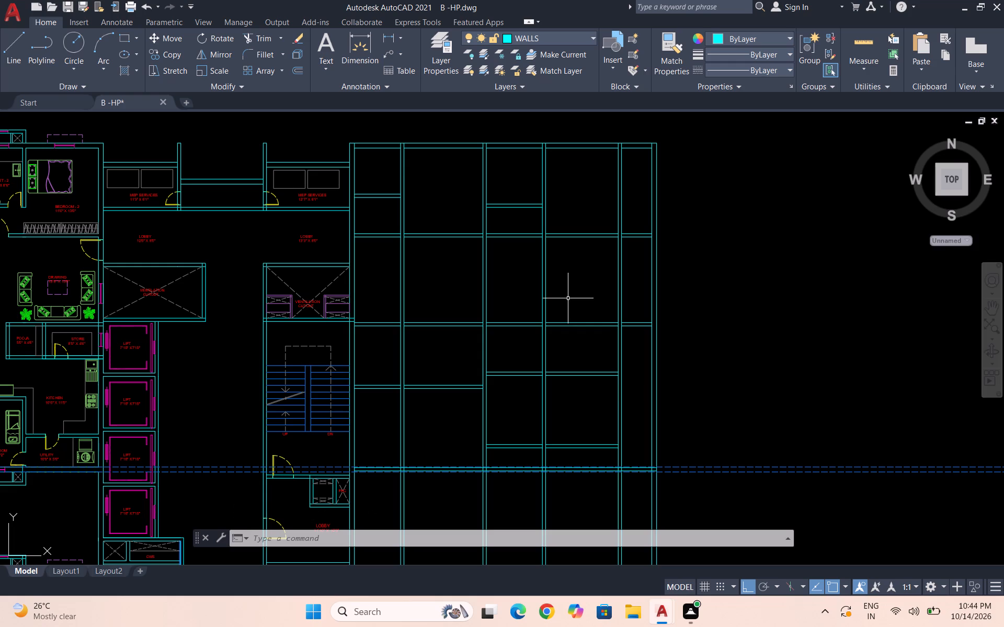
{"action": "type", "text": "EX"}
{"action": "key", "text": "Return"}
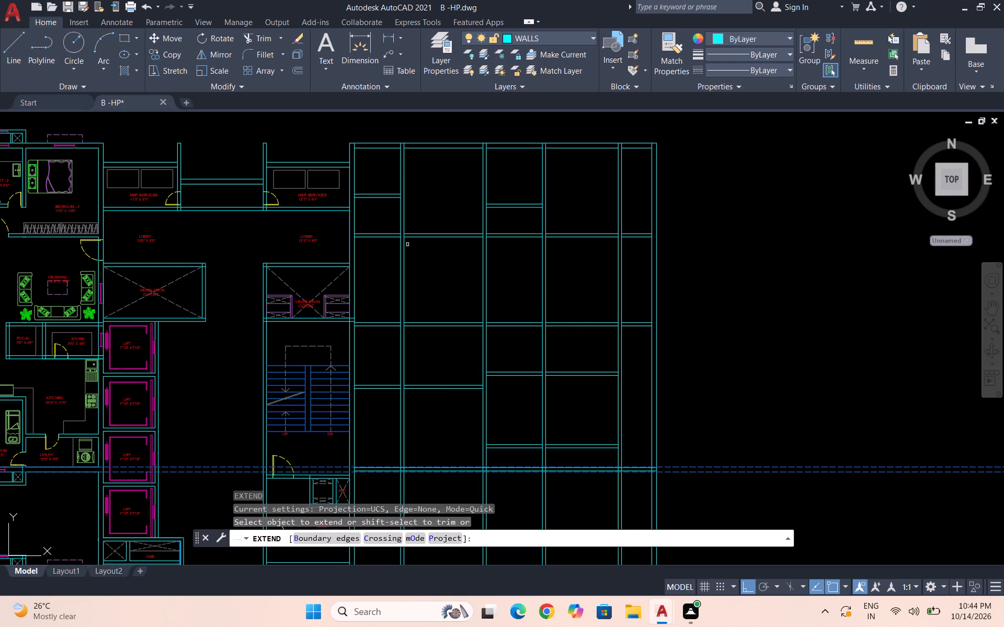
{"action": "left_click_drag", "start_coordinate": [434, 219], "coordinate": [436, 282]}
{"action": "left_click_drag", "start_coordinate": [514, 220], "coordinate": [510, 300]}
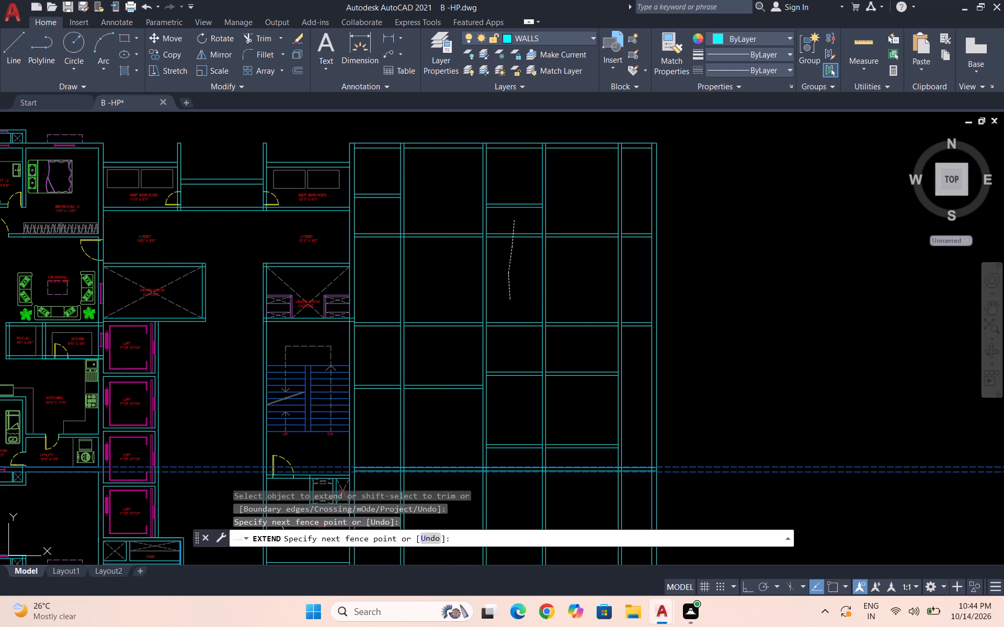
{"action": "left_click_drag", "start_coordinate": [573, 223], "coordinate": [577, 274]}
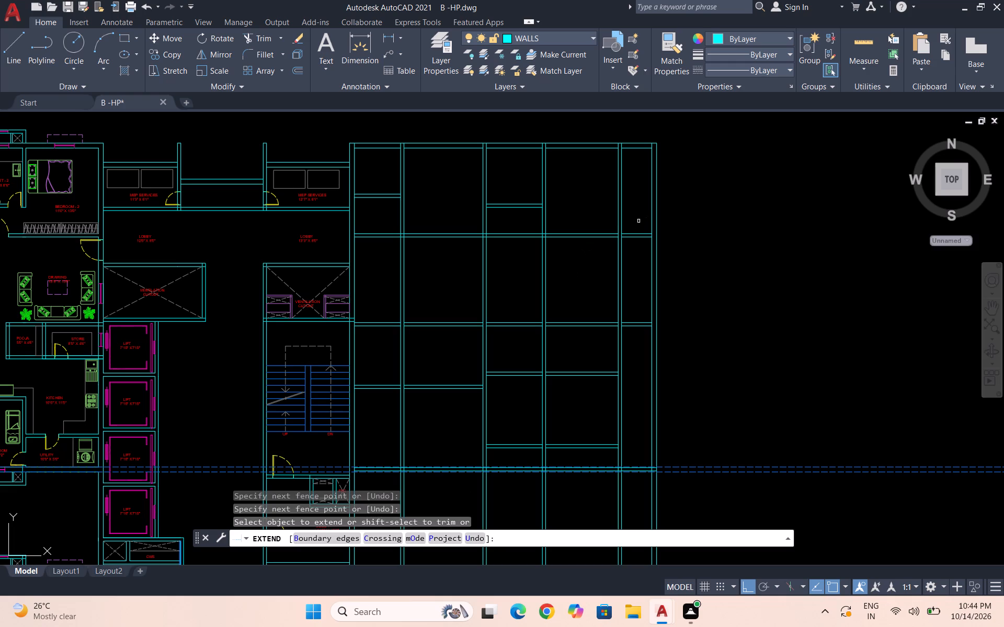
{"action": "left_click_drag", "start_coordinate": [638, 223], "coordinate": [635, 271]}
Extend both faces of the full-width cross wall level with the ventilation cutout's south side across the long walls between the bays.
{"action": "scroll", "coordinate": [409, 339], "scroll_direction": "up", "scroll_amount": 1}
{"action": "left_click_drag", "start_coordinate": [472, 350], "coordinate": [468, 338]}
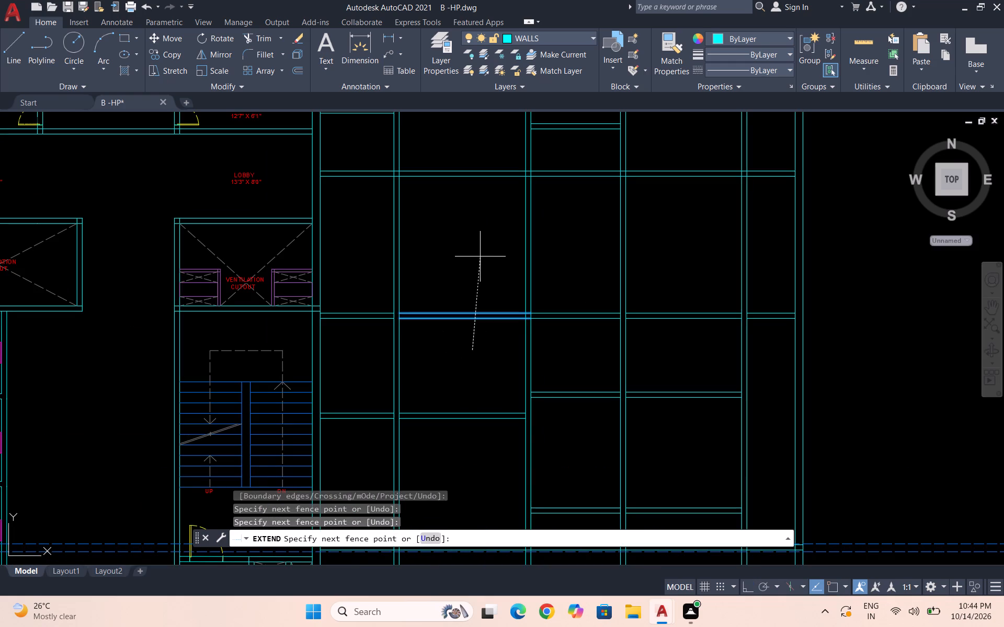
{"action": "left_click", "coordinate": [480, 257]}
{"action": "left_click_drag", "start_coordinate": [449, 277], "coordinate": [447, 353]}
{"action": "left_click_drag", "start_coordinate": [591, 301], "coordinate": [590, 316]}
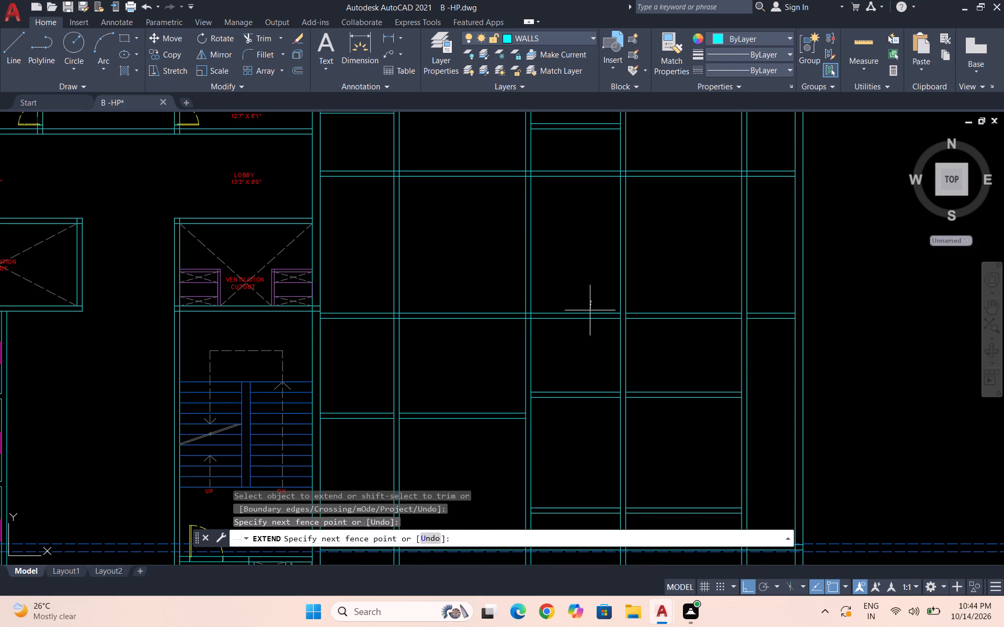
{"action": "left_click_drag", "start_coordinate": [590, 316], "coordinate": [584, 363]}
{"action": "left_click_drag", "start_coordinate": [726, 330], "coordinate": [723, 322]}
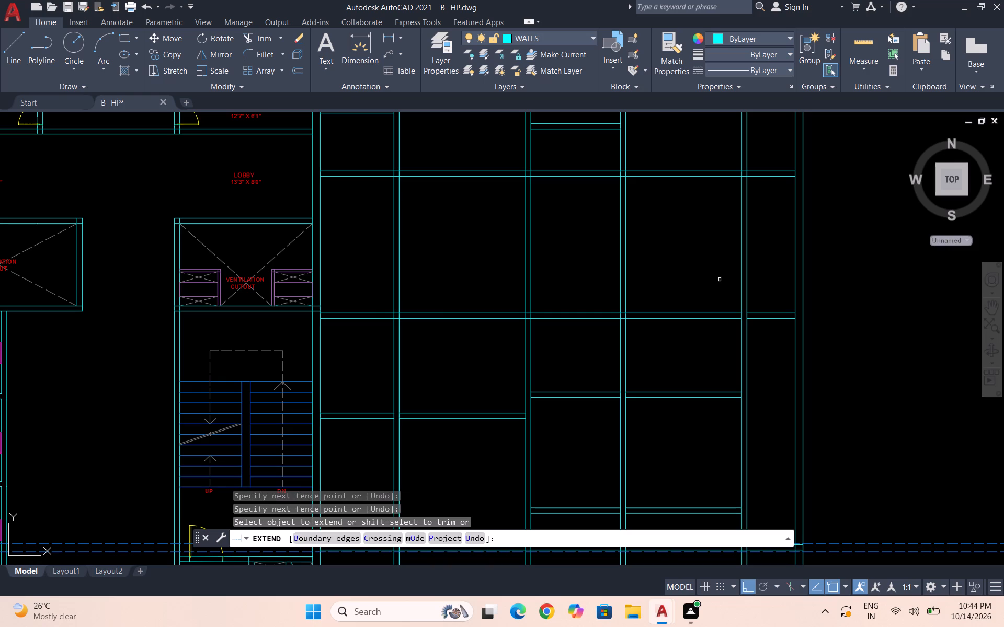
{"action": "left_click_drag", "start_coordinate": [720, 280], "coordinate": [693, 353]}
{"action": "scroll", "coordinate": [757, 212], "scroll_direction": "down", "scroll_amount": 1}
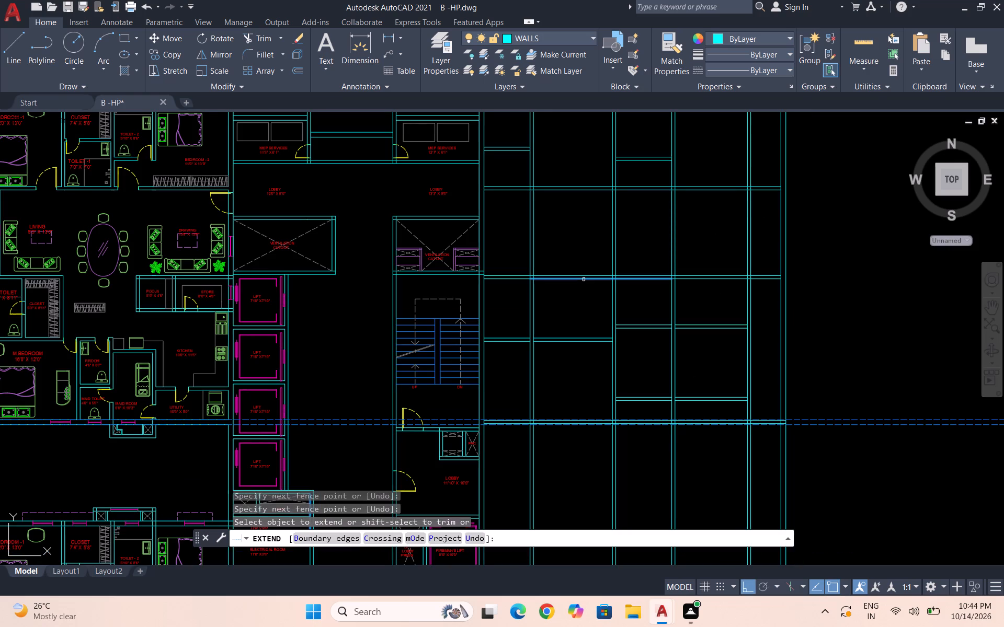
Extend both faces of the third and fourth bays' upper short cross wall across the long wall between them and to the second bay's edge.
{"action": "scroll", "coordinate": [704, 346], "scroll_direction": "up", "scroll_amount": 2}
{"action": "left_click_drag", "start_coordinate": [705, 347], "coordinate": [703, 341]}
{"action": "left_click", "coordinate": [677, 247]}
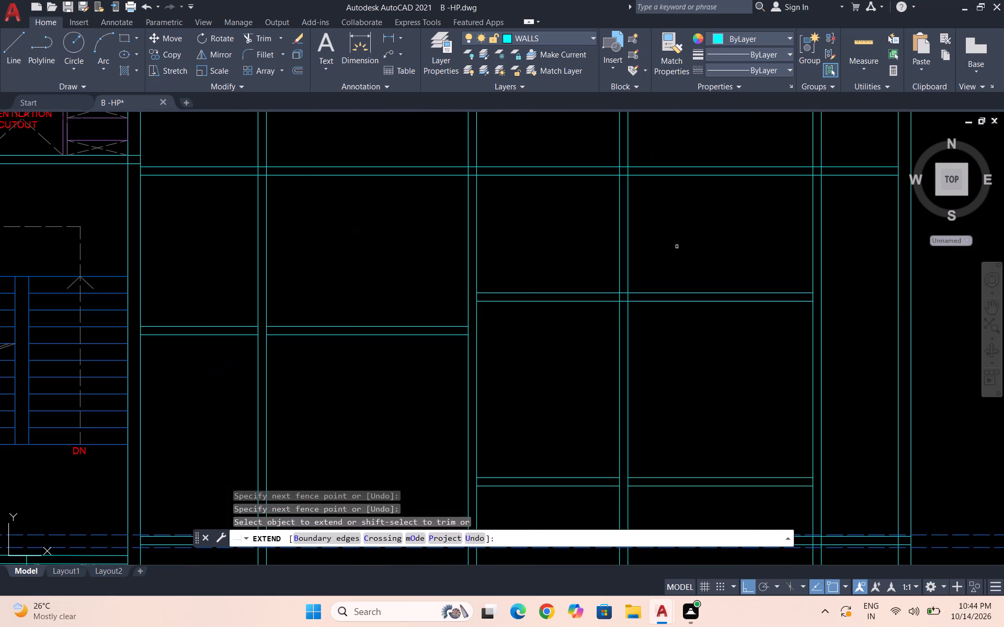
{"action": "left_click_drag", "start_coordinate": [516, 280], "coordinate": [516, 324]}
{"action": "scroll", "coordinate": [565, 295], "scroll_direction": "down", "scroll_amount": 1}
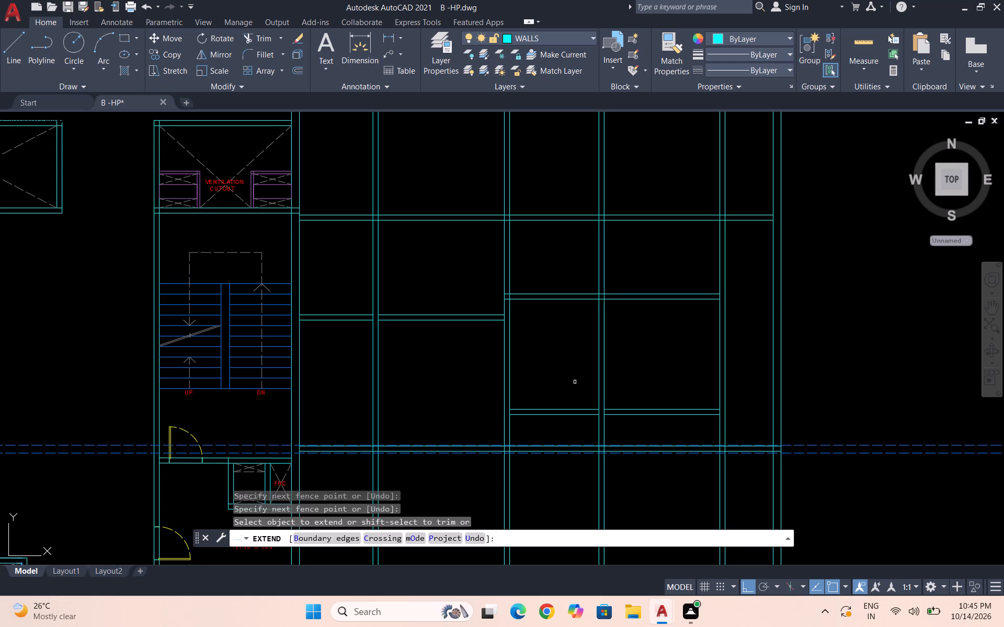
{"action": "scroll", "coordinate": [578, 336], "scroll_direction": "down", "scroll_amount": 1}
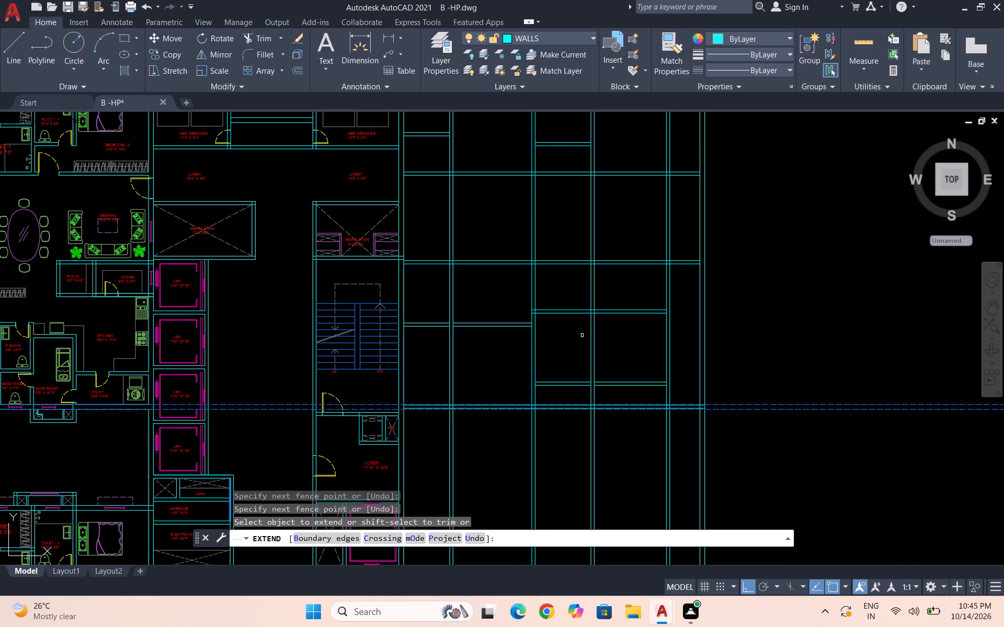
{"action": "scroll", "coordinate": [566, 327], "scroll_direction": "up", "scroll_amount": 1}
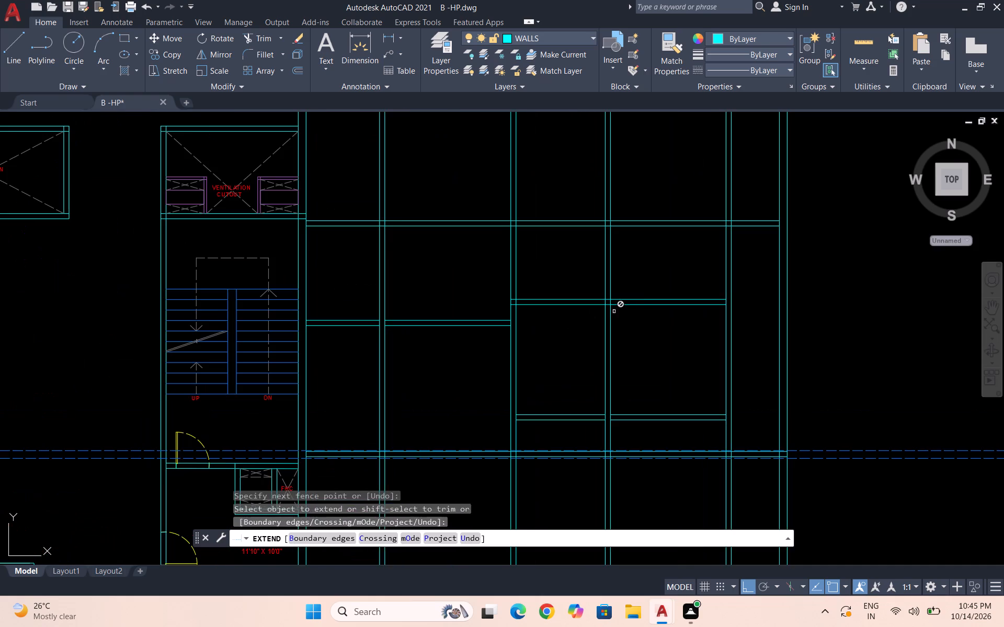
{"action": "scroll", "coordinate": [643, 301], "scroll_direction": "down", "scroll_amount": 2}
{"action": "scroll", "coordinate": [644, 312], "scroll_direction": "up", "scroll_amount": 2}
{"action": "scroll", "coordinate": [648, 309], "scroll_direction": "down", "scroll_amount": 1}
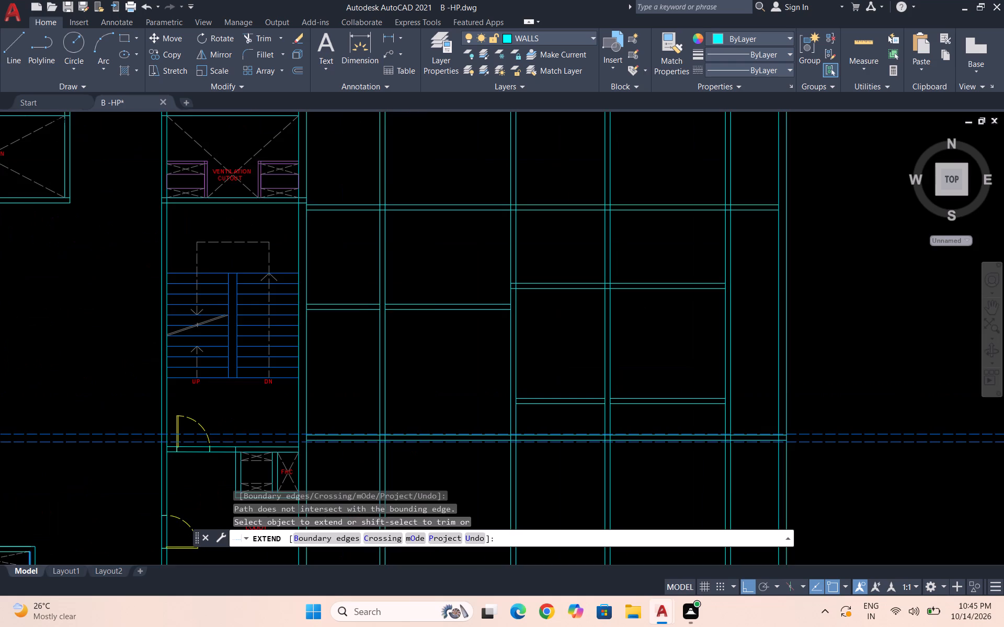
{"action": "scroll", "coordinate": [648, 309], "scroll_direction": "up", "scroll_amount": 1}
{"action": "scroll", "coordinate": [657, 298], "scroll_direction": "down", "scroll_amount": 1}
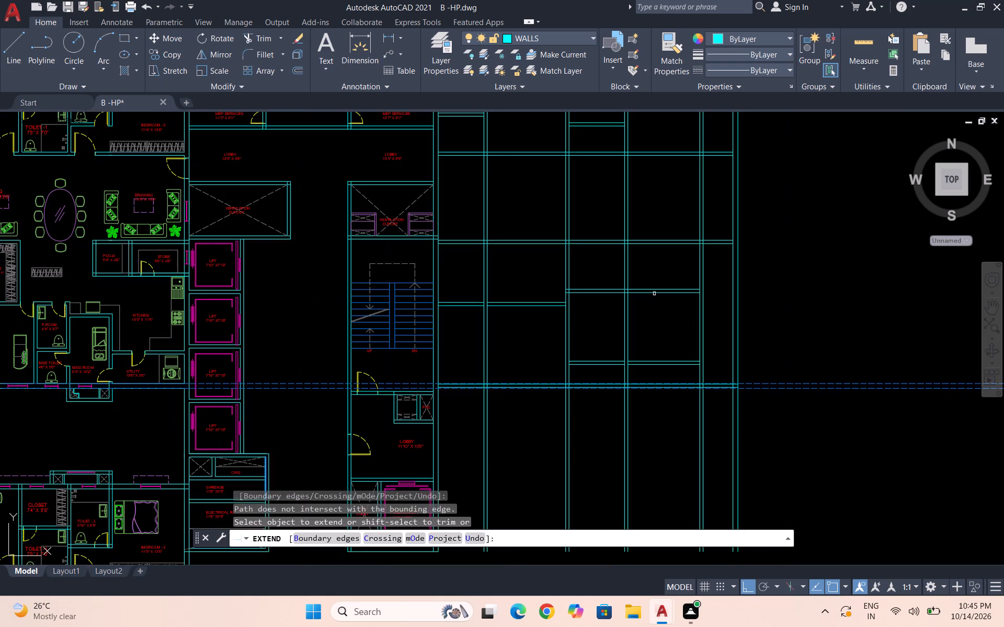
{"action": "scroll", "coordinate": [653, 293], "scroll_direction": "down", "scroll_amount": 2}
{"action": "key", "text": "Escape"}
{"action": "key", "text": "Escape"}
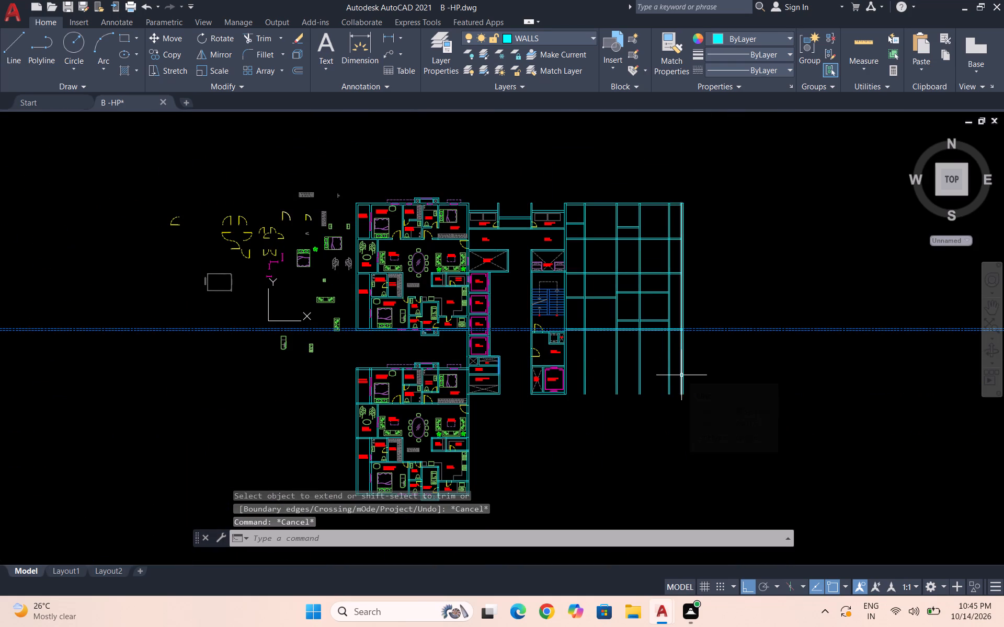
Trim off all the long wall lines projecting south of the apartment's southernmost full-width wall.
{"action": "type", "text": "TR"}
{"action": "key", "text": "Return"}
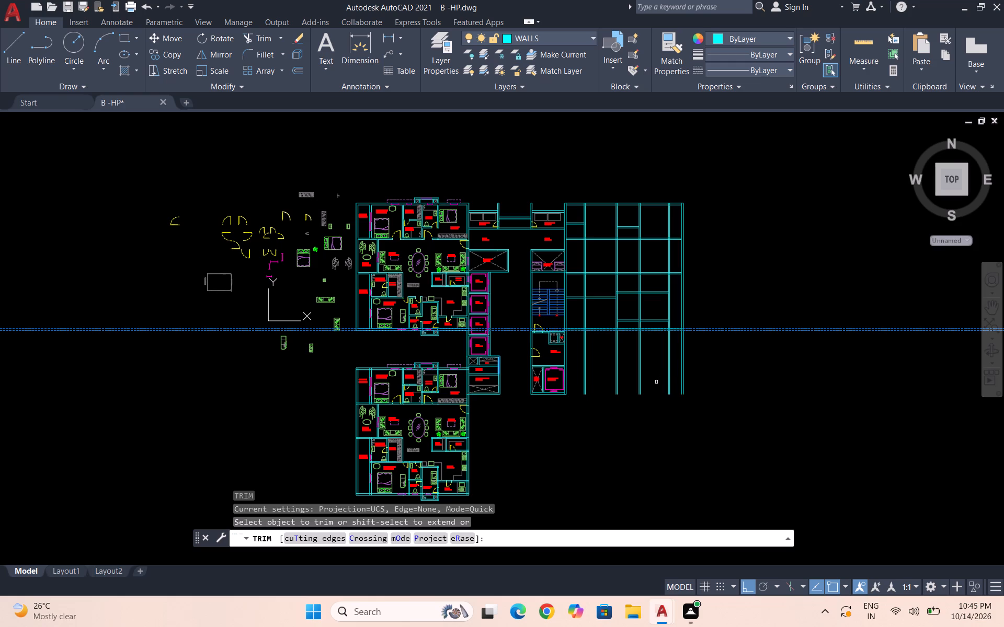
{"action": "scroll", "coordinate": [661, 364], "scroll_direction": "up", "scroll_amount": 2}
{"action": "left_click", "coordinate": [736, 363]}
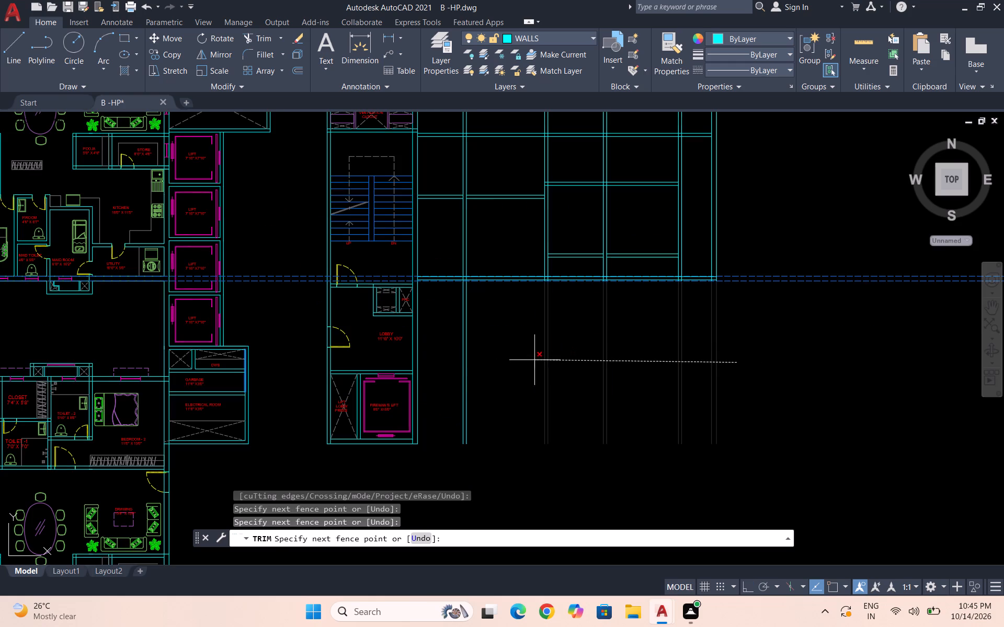
{"action": "left_click", "coordinate": [459, 369]}
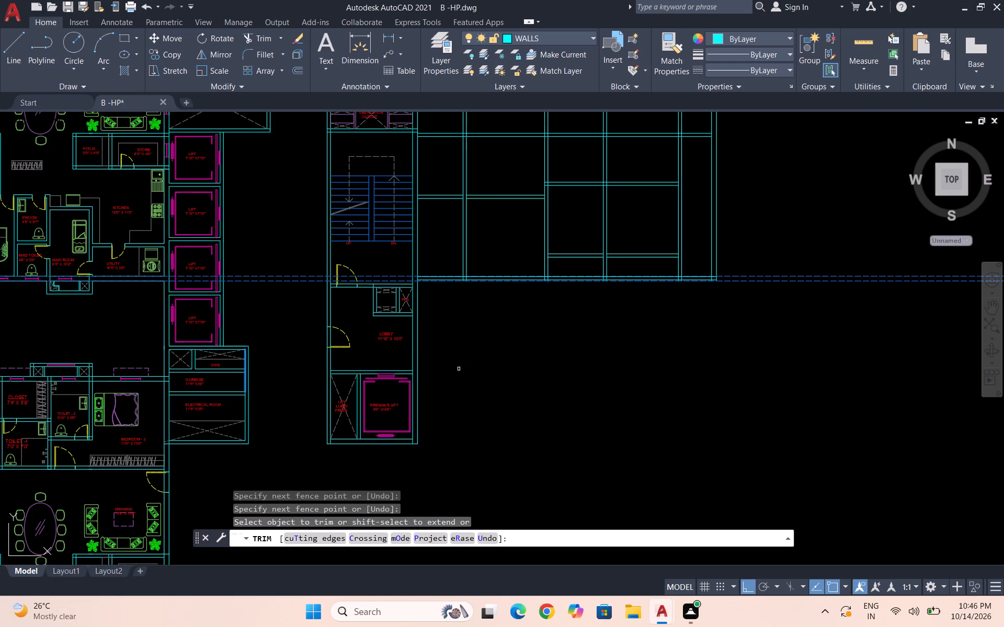
Trim out the long walls on both sides of the third bay between the two full-width interior cross walls.
{"action": "scroll", "coordinate": [494, 333], "scroll_direction": "down", "scroll_amount": 3}
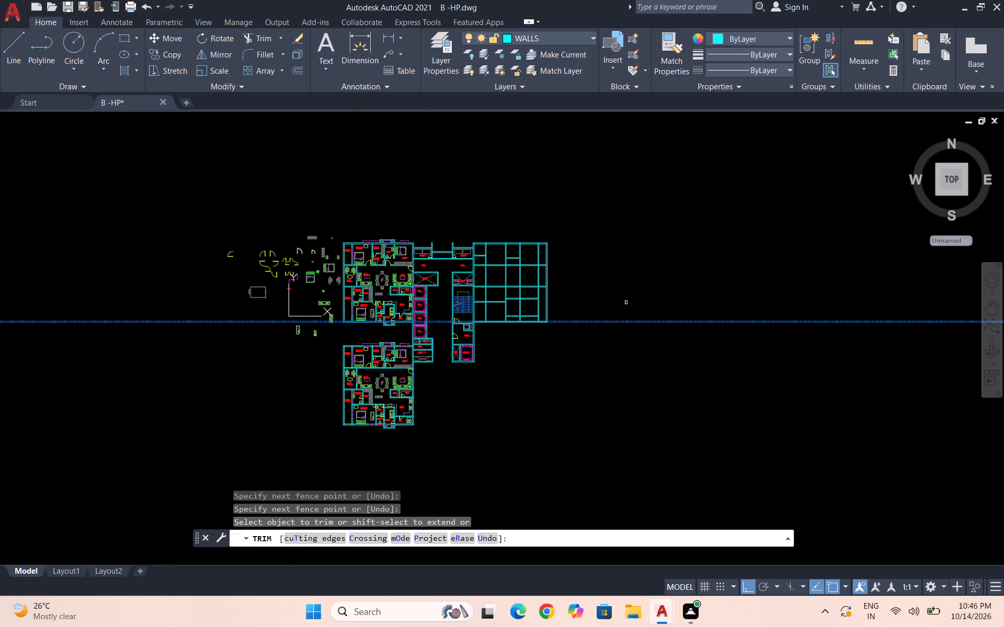
{"action": "scroll", "coordinate": [590, 300], "scroll_direction": "up", "scroll_amount": 2}
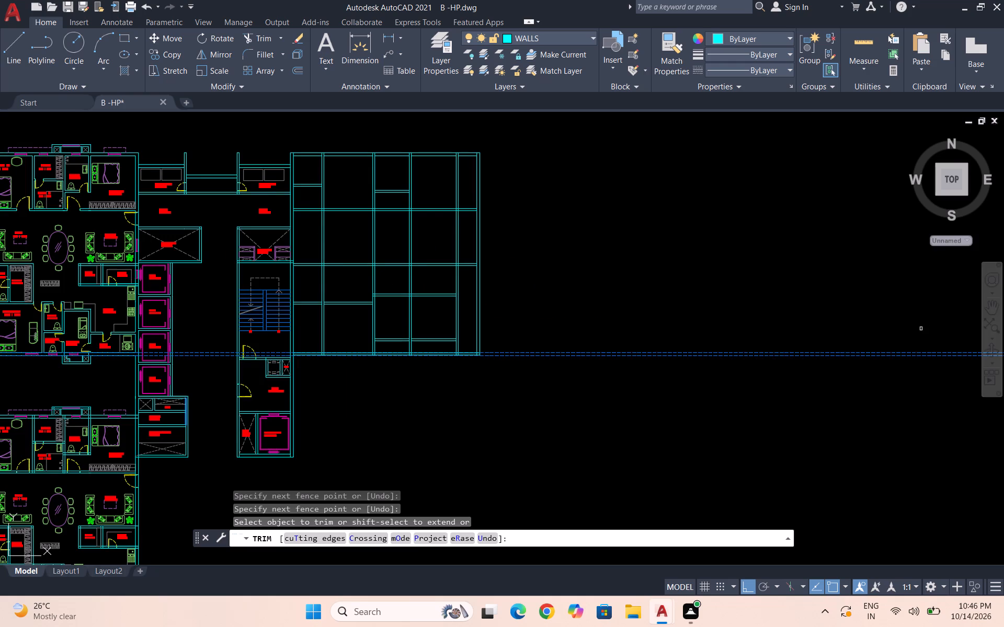
{"action": "scroll", "coordinate": [913, 291], "scroll_direction": "down", "scroll_amount": 1}
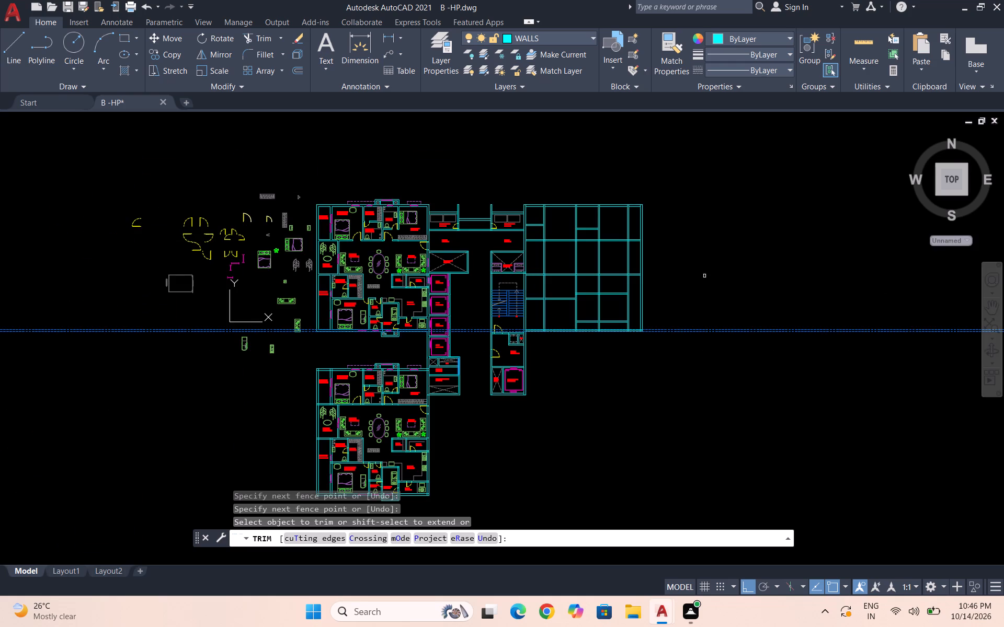
{"action": "left_click", "coordinate": [987, 310]}
{"action": "left_click_drag", "start_coordinate": [630, 280], "coordinate": [609, 392]}
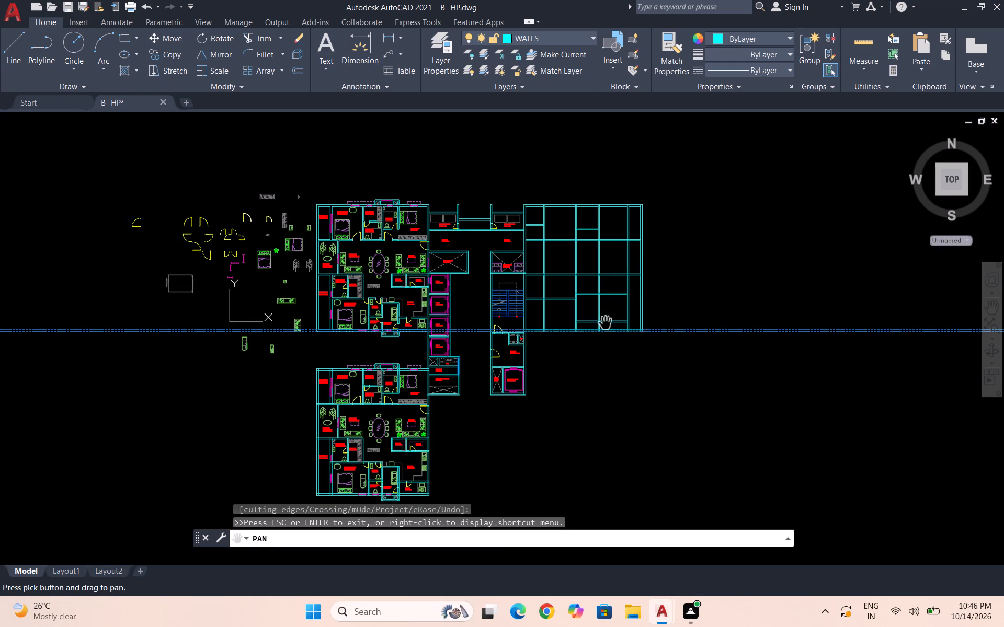
{"action": "scroll", "coordinate": [610, 262], "scroll_direction": "up", "scroll_amount": 2}
{"action": "left_click_drag", "start_coordinate": [517, 421], "coordinate": [455, 122]}
{"action": "left_click_drag", "start_coordinate": [520, 226], "coordinate": [564, 282]}
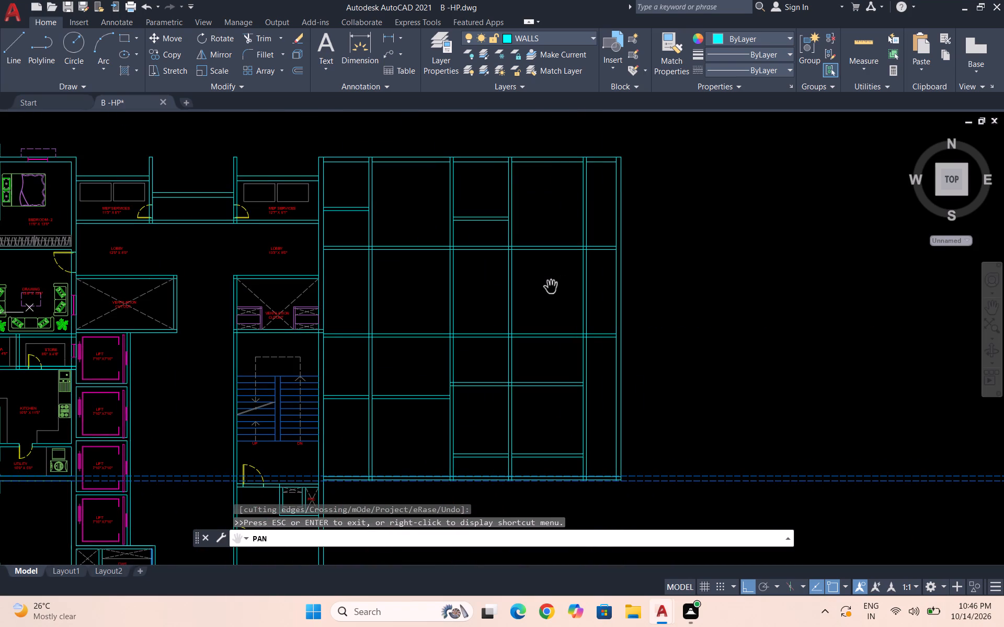
{"action": "key", "text": "Escape"}
{"action": "key", "text": "Escape"}
{"action": "type", "text": "TR"}
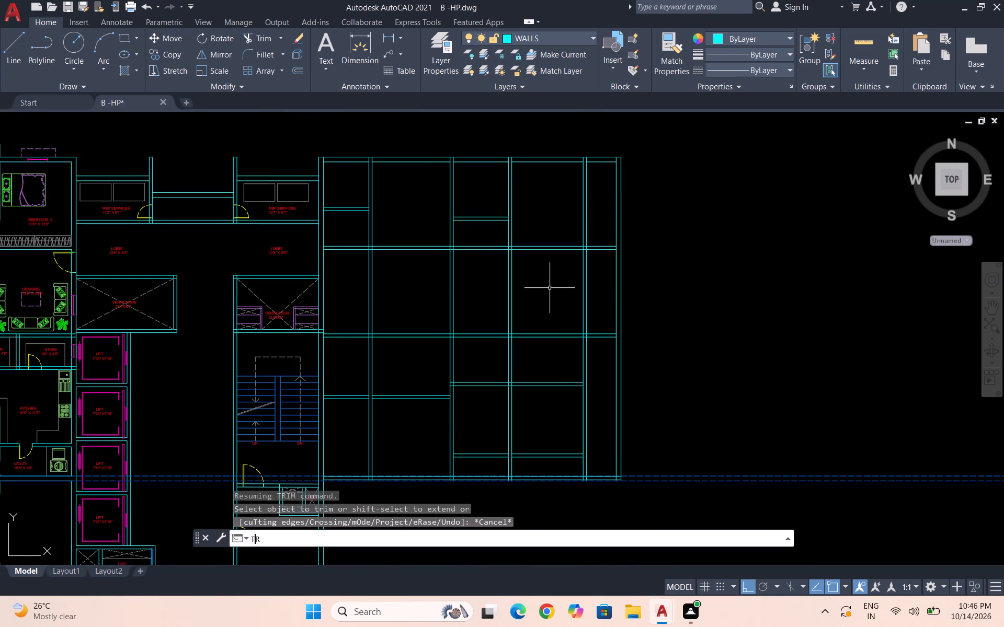
{"action": "key", "text": "Return"}
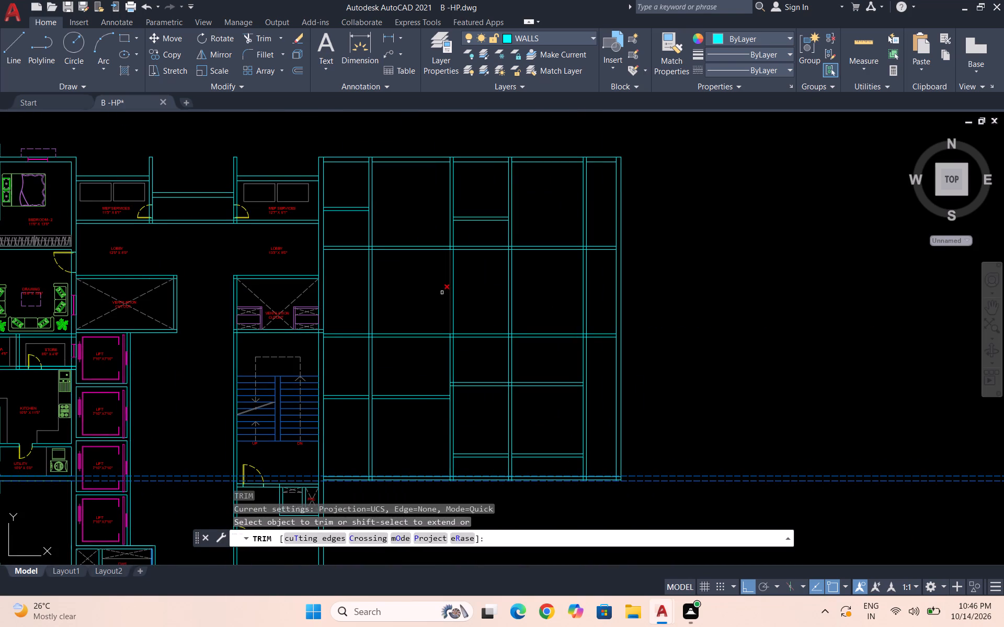
{"action": "left_click_drag", "start_coordinate": [435, 288], "coordinate": [552, 291]}
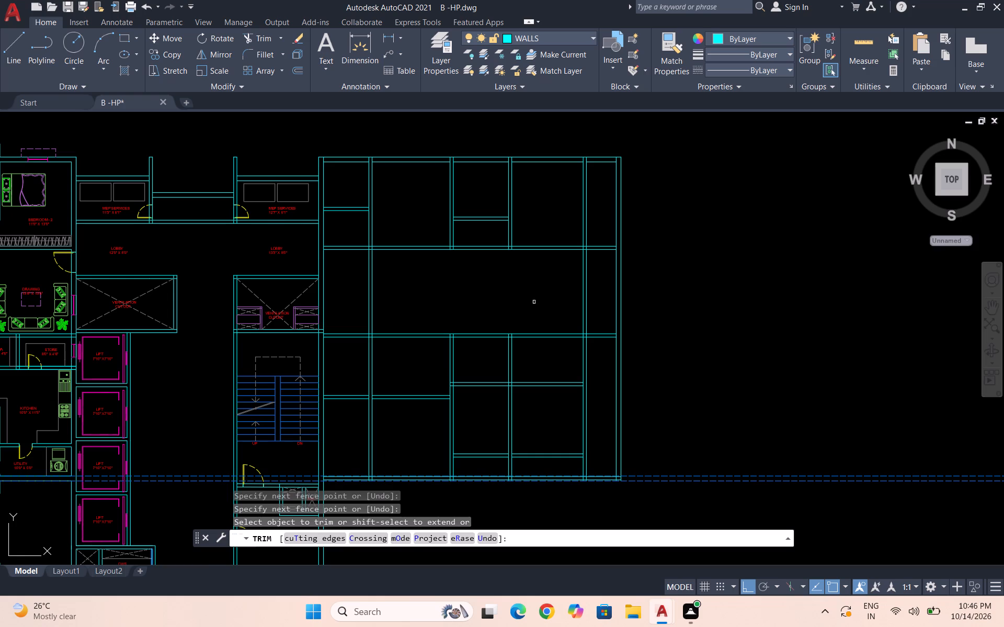
Trim the long wall between the second and third bays from the southern full-width interior cross wall down to the adjoining rooms' cross walls.
{"action": "scroll", "coordinate": [546, 296], "scroll_direction": "down", "scroll_amount": 1}
{"action": "scroll", "coordinate": [498, 352], "scroll_direction": "up", "scroll_amount": 1}
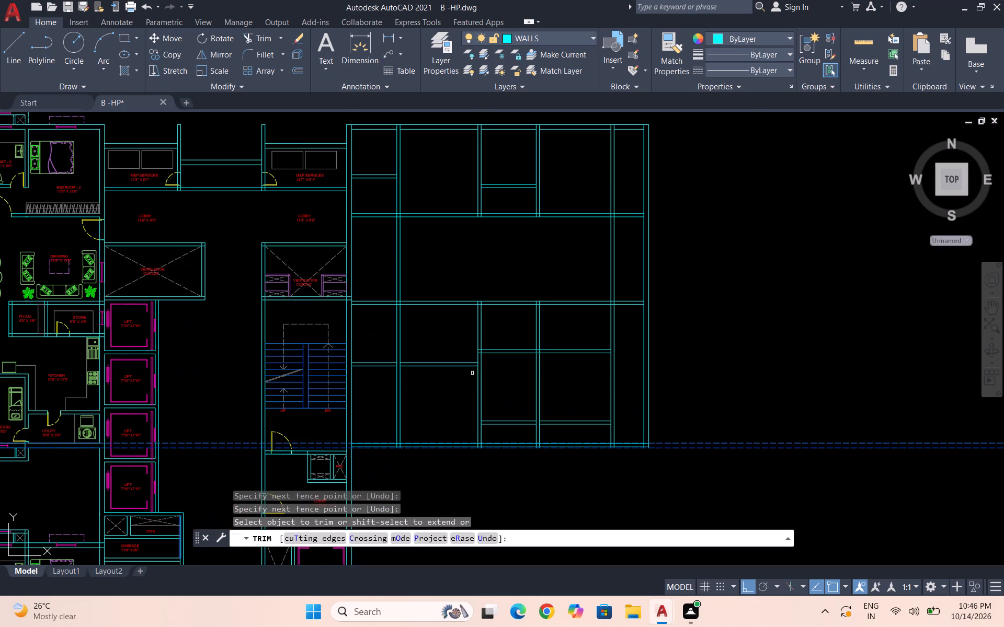
{"action": "scroll", "coordinate": [472, 373], "scroll_direction": "up", "scroll_amount": 2}
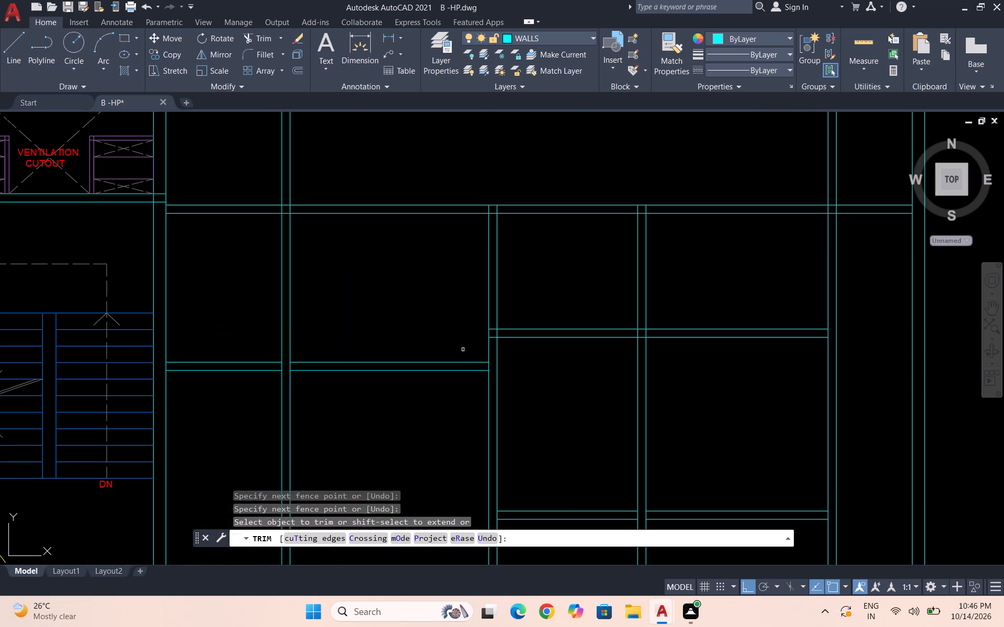
{"action": "left_click_drag", "start_coordinate": [471, 347], "coordinate": [540, 353]}
{"action": "scroll", "coordinate": [471, 304], "scroll_direction": "down", "scroll_amount": 1}
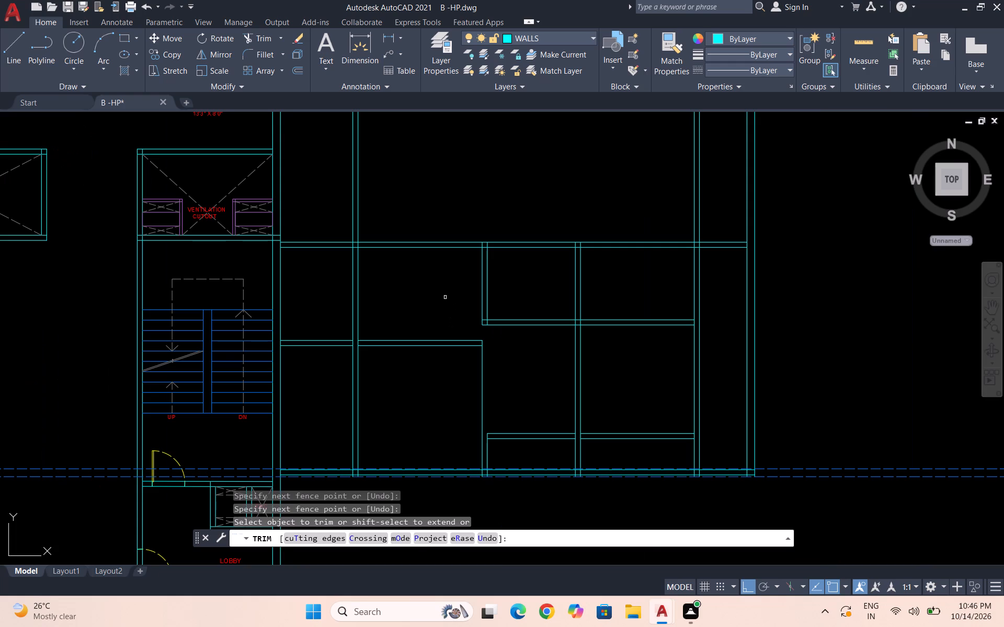
{"action": "left_click_drag", "start_coordinate": [445, 297], "coordinate": [552, 292]}
Join the third and fourth bays' southernmost short cross wall across the long wall between them and extend both faces to the second bay's edge.
{"action": "scroll", "coordinate": [537, 274], "scroll_direction": "down", "scroll_amount": 1}
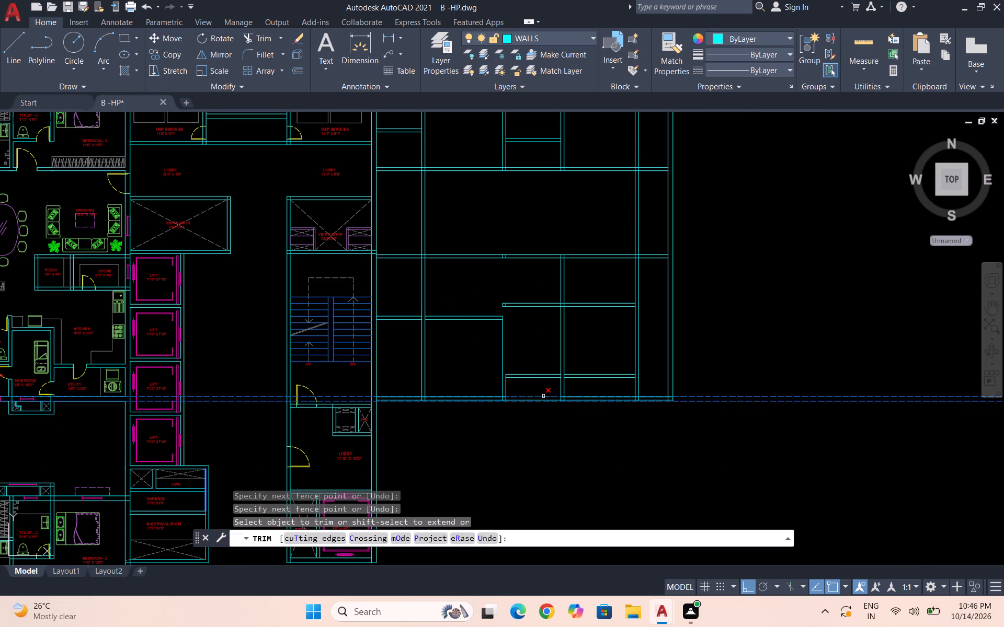
{"action": "scroll", "coordinate": [542, 393], "scroll_direction": "up", "scroll_amount": 2}
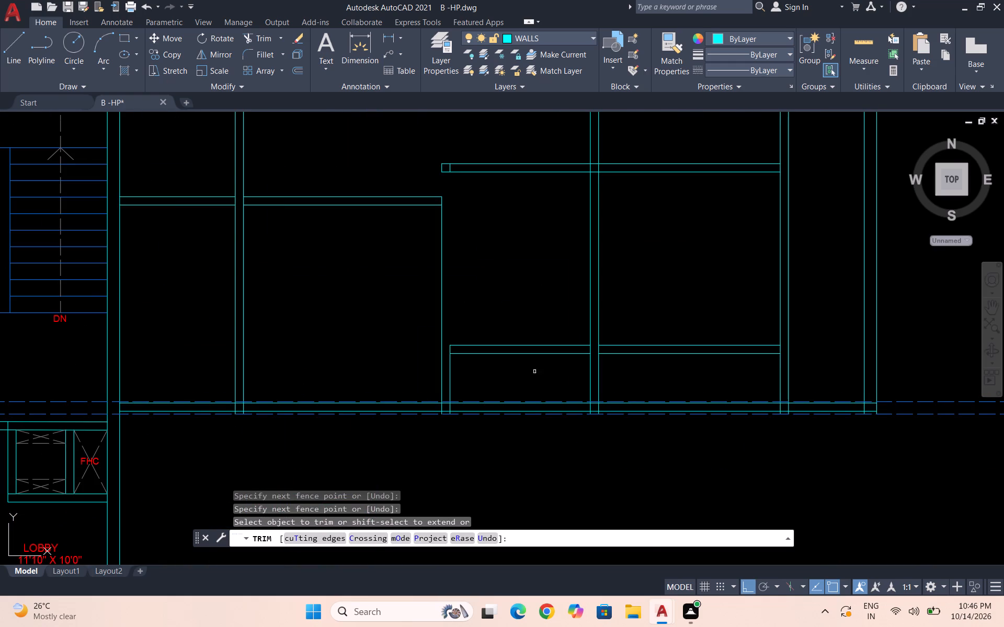
{"action": "left_click_drag", "start_coordinate": [530, 373], "coordinate": [532, 340], "text": "shift"}
{"action": "left_click_drag", "start_coordinate": [529, 320], "coordinate": [527, 393], "text": "shift"}
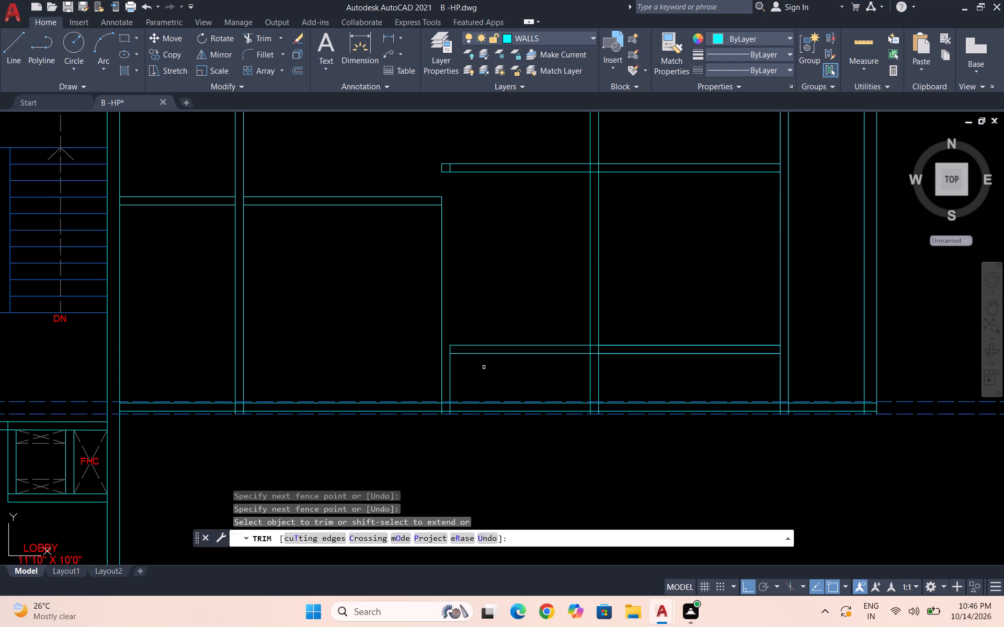
{"action": "left_click", "coordinate": [460, 356], "text": "shift"}
{"action": "left_click", "coordinate": [461, 345], "text": "shift"}
{"action": "left_click", "coordinate": [464, 344], "text": "shift"}
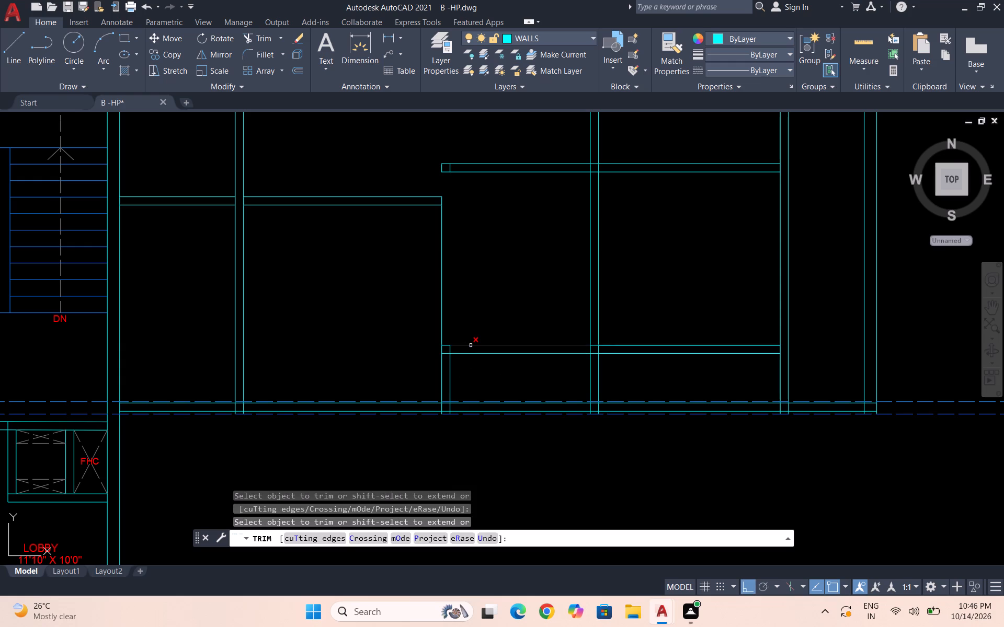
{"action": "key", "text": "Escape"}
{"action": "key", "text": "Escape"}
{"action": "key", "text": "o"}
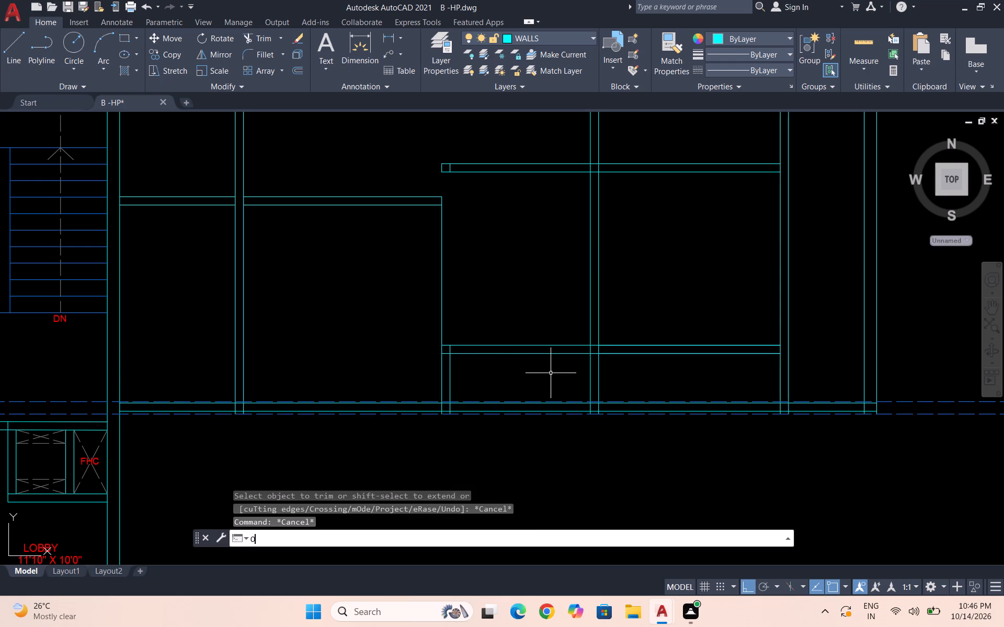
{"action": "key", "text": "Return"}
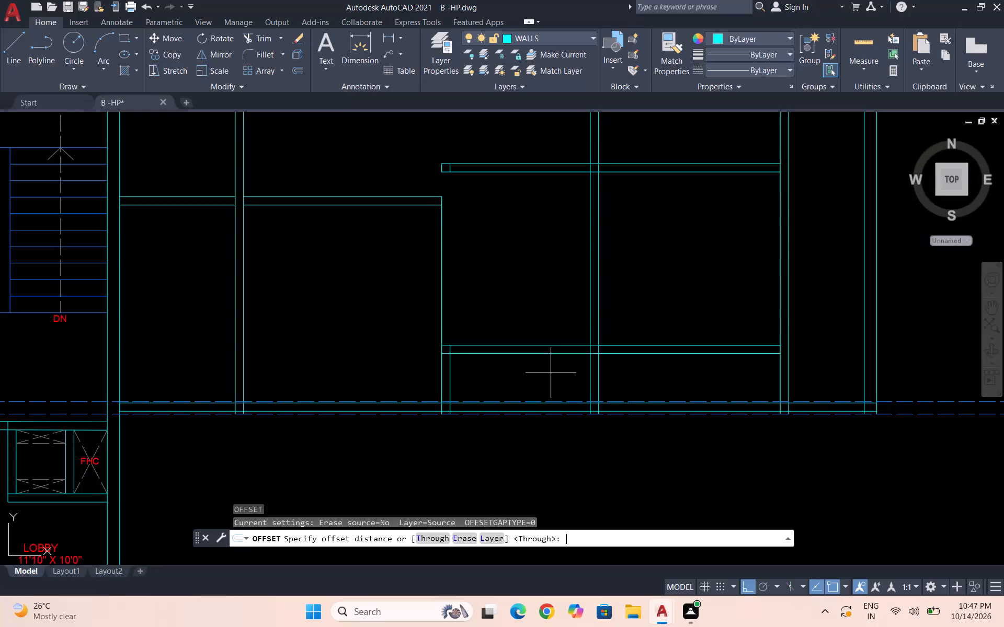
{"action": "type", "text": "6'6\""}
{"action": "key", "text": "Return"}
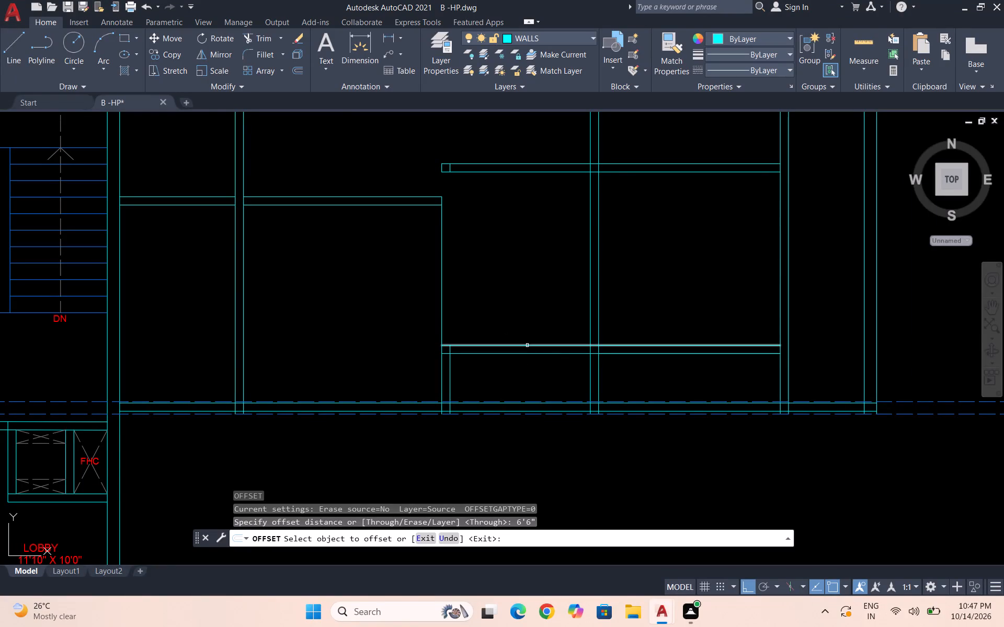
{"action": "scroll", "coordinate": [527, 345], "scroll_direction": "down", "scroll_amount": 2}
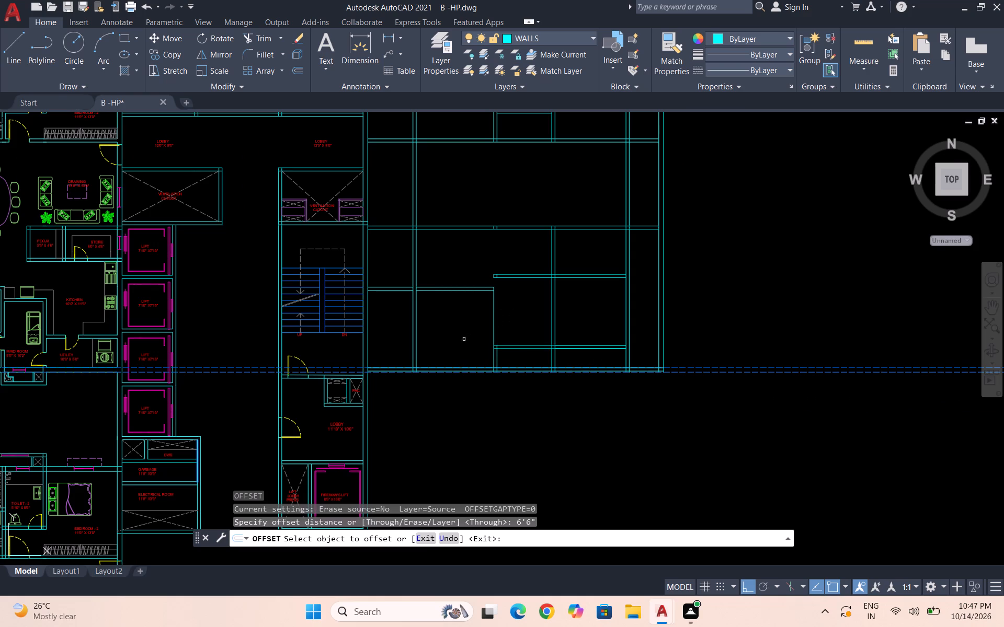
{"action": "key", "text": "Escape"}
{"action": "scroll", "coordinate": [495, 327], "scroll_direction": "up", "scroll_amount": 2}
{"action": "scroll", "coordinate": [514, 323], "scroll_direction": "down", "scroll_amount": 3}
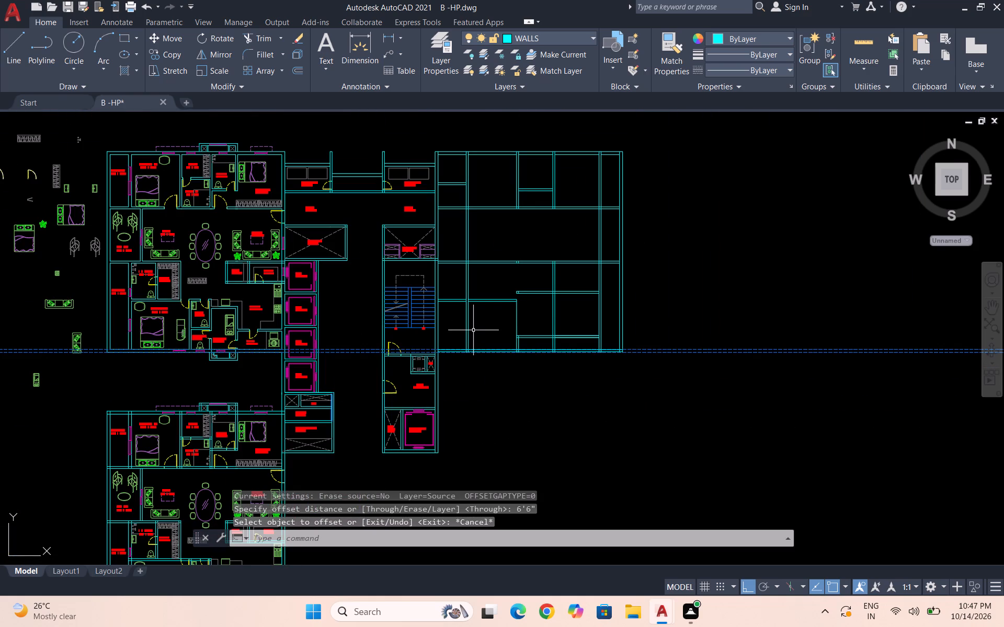
Trim out the long wall between the first and second bays, from their short cross wall down to the southernmost full-width wall.
{"action": "type", "text": "TR"}
{"action": "key", "text": "Return"}
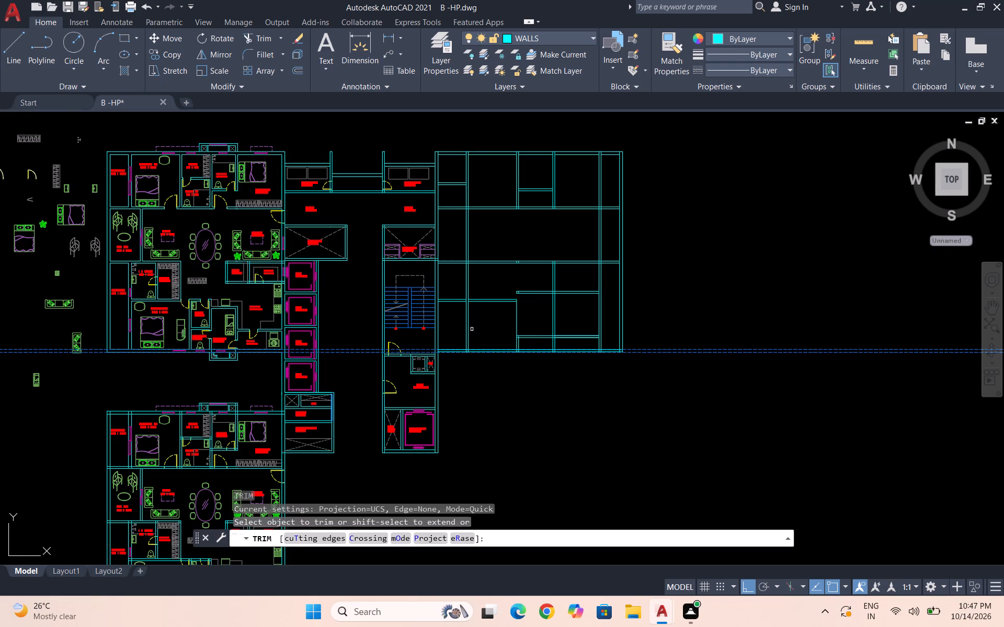
{"action": "scroll", "coordinate": [470, 330], "scroll_direction": "up", "scroll_amount": 3}
{"action": "left_click", "coordinate": [334, 362]}
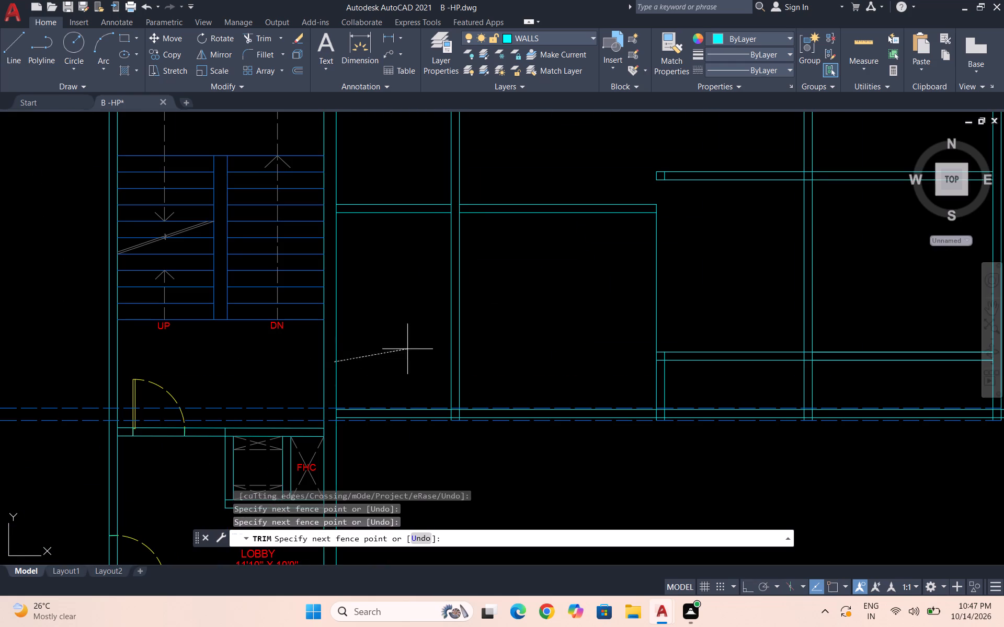
{"action": "left_click", "coordinate": [477, 349]}
{"action": "scroll", "coordinate": [533, 332], "scroll_direction": "down", "scroll_amount": 2}
{"action": "key", "text": "Escape"}
{"action": "scroll", "coordinate": [497, 329], "scroll_direction": "up", "scroll_amount": 2}
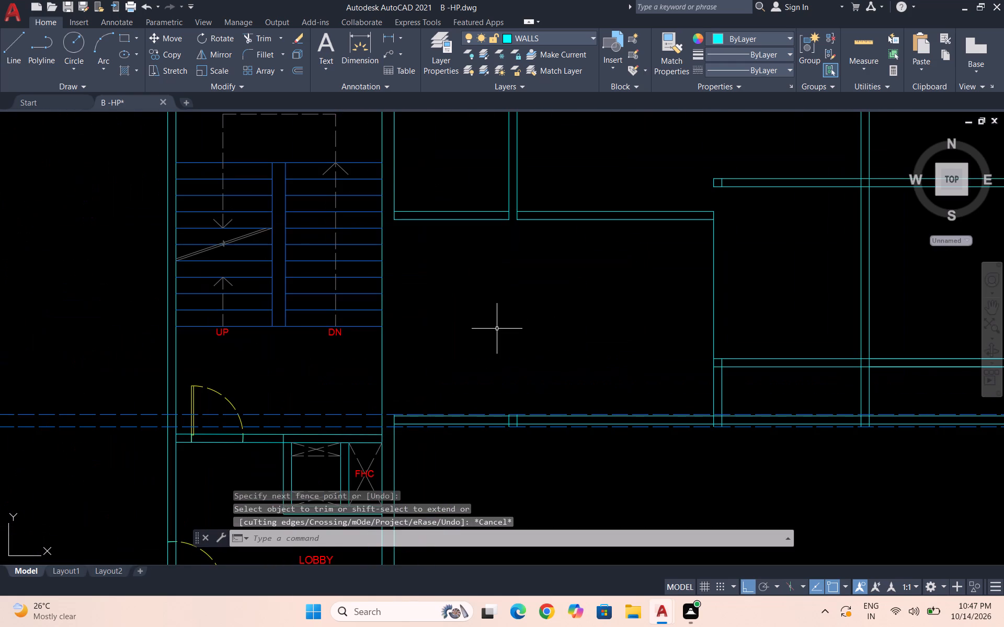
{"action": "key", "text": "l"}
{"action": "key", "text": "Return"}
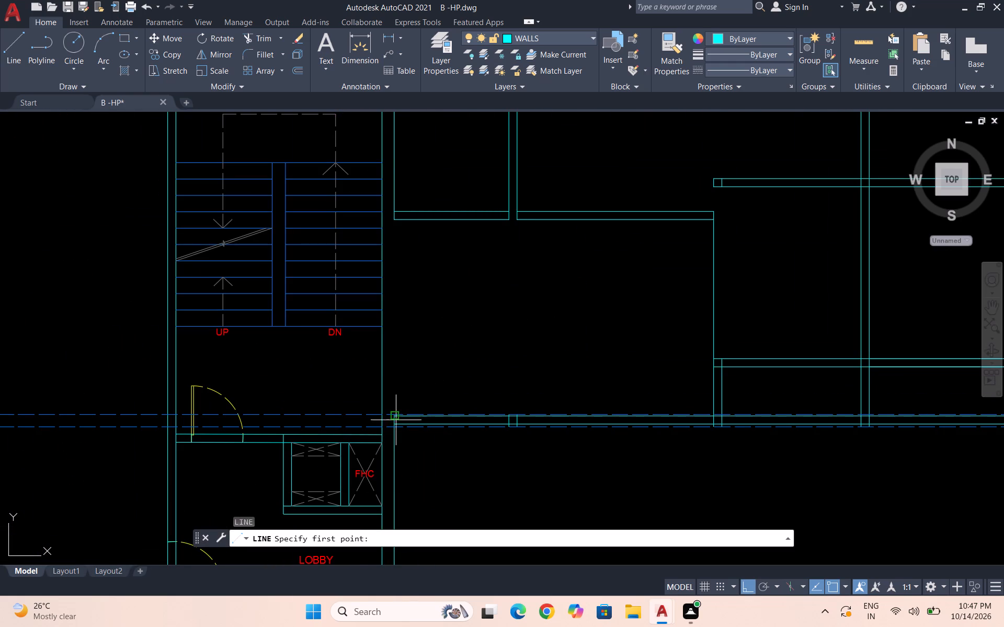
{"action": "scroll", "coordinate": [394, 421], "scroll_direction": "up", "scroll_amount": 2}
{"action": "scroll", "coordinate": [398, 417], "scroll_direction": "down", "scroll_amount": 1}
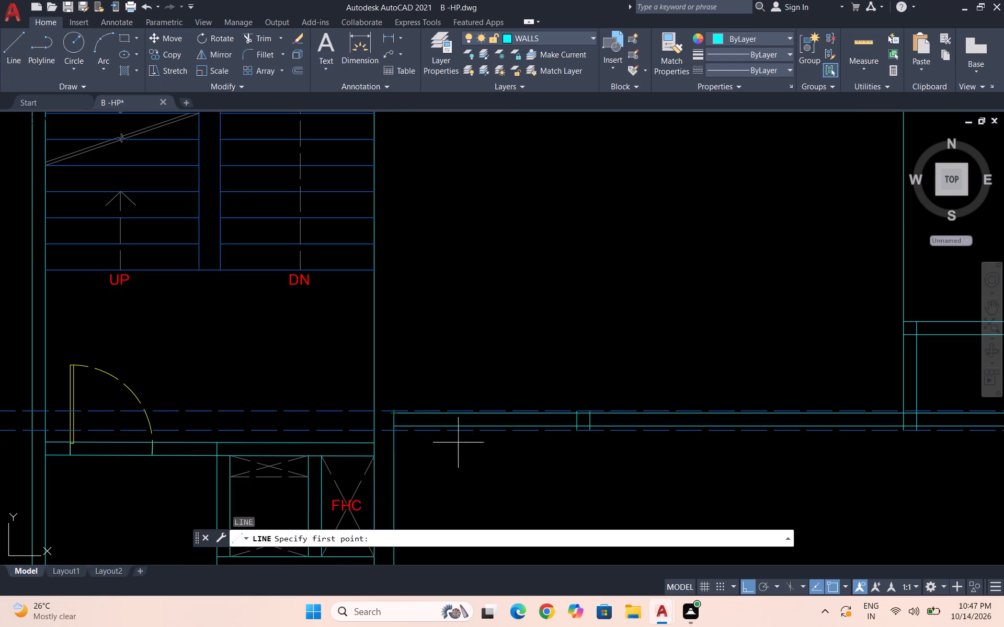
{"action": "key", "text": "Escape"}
Delete the two long dashed blue reference lines running along the apartment's southernmost full-width wall.
{"action": "scroll", "coordinate": [437, 416], "scroll_direction": "down", "scroll_amount": 3}
{"action": "left_click_drag", "start_coordinate": [829, 453], "coordinate": [815, 428]}
{"action": "left_click", "coordinate": [777, 378]}
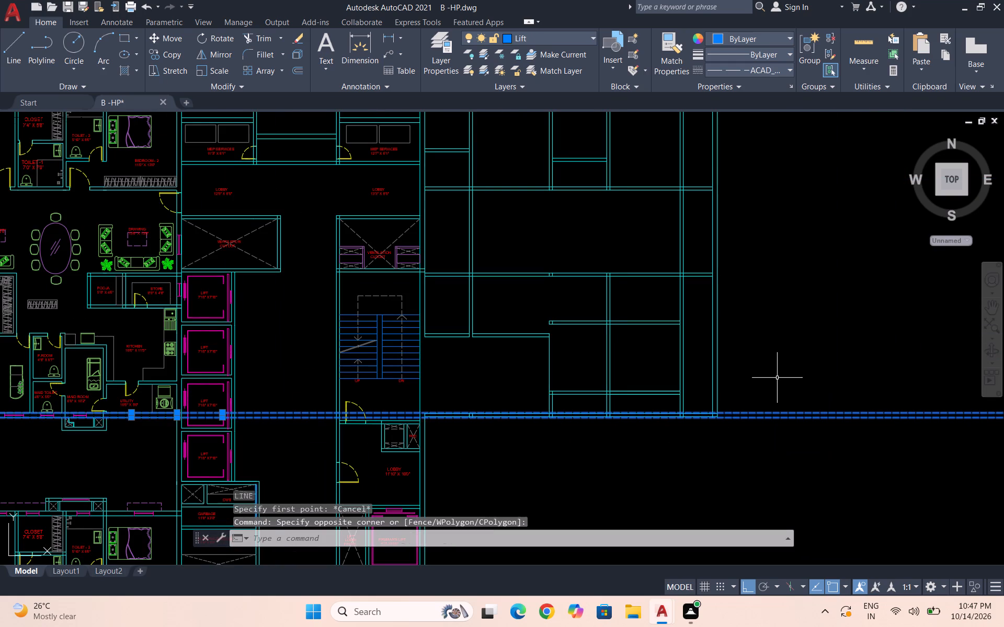
{"action": "key", "text": "Delete"}
Draw a line along the staircase wall's east face, from the southernmost wall's inner face up to the first bay's short cross wall.
{"action": "key", "text": "l"}
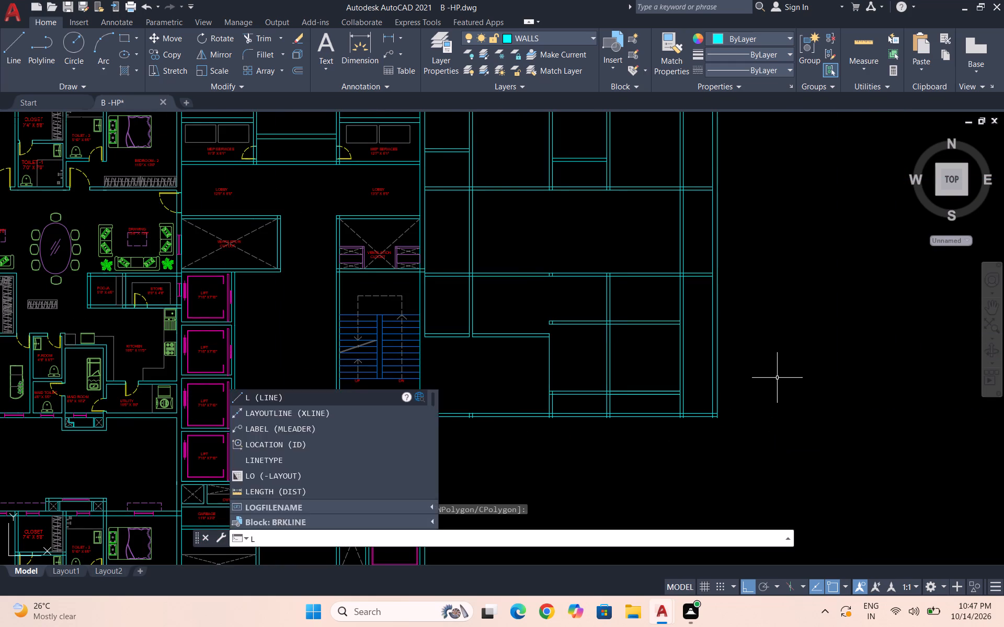
{"action": "key", "text": "Return"}
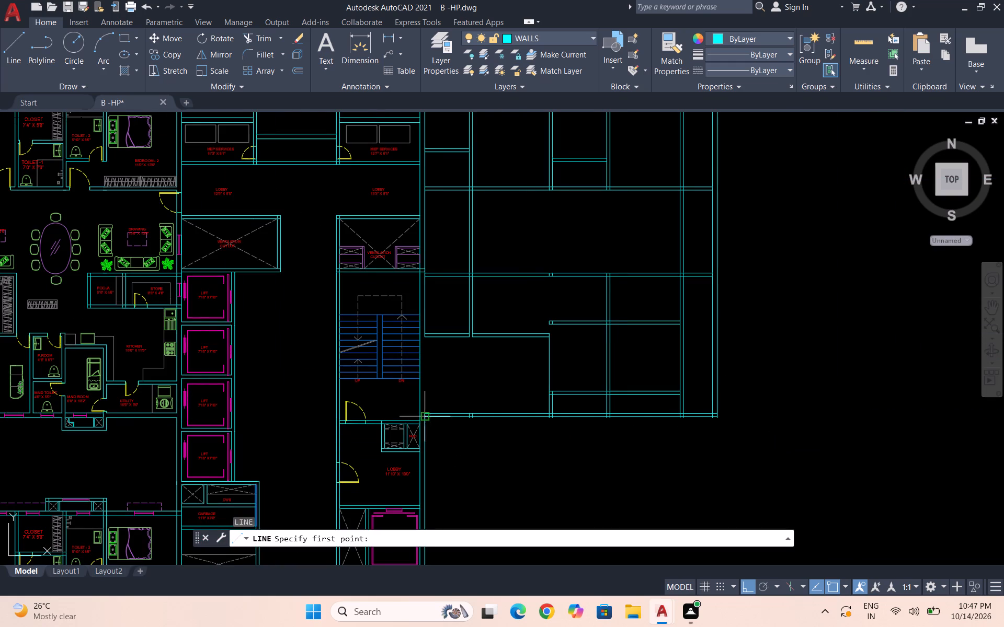
{"action": "scroll", "coordinate": [424, 415], "scroll_direction": "up", "scroll_amount": 3}
{"action": "left_click", "coordinate": [425, 408]}
{"action": "scroll", "coordinate": [428, 413], "scroll_direction": "down", "scroll_amount": 2}
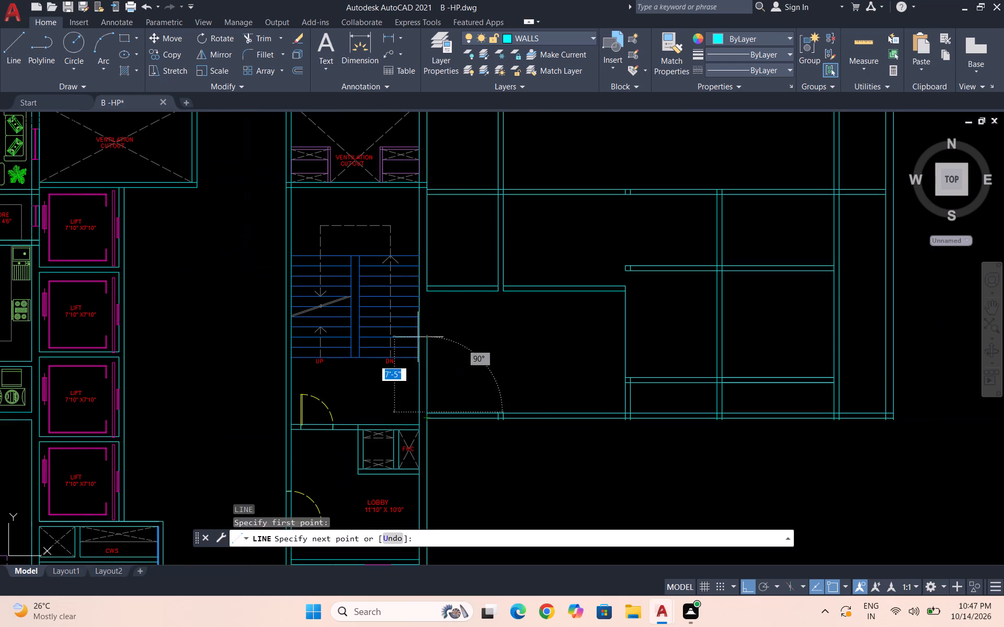
{"action": "left_click", "coordinate": [428, 292]}
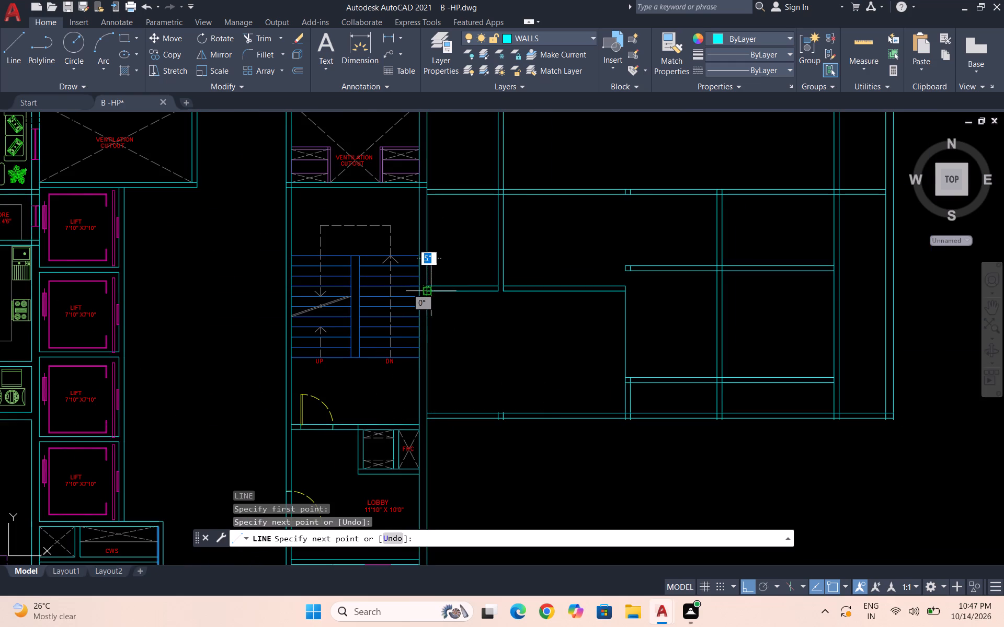
{"action": "key", "text": "Escape"}
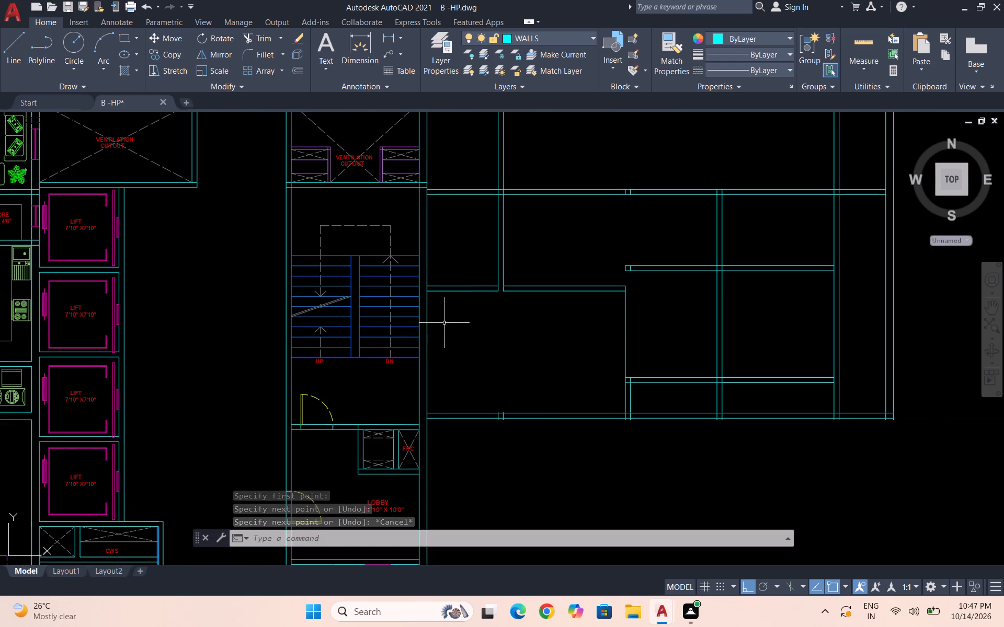
Offset the new line on the staircase wall's east face 18' east into the southwest room.
{"action": "key", "text": "o"}
{"action": "key", "text": "Return"}
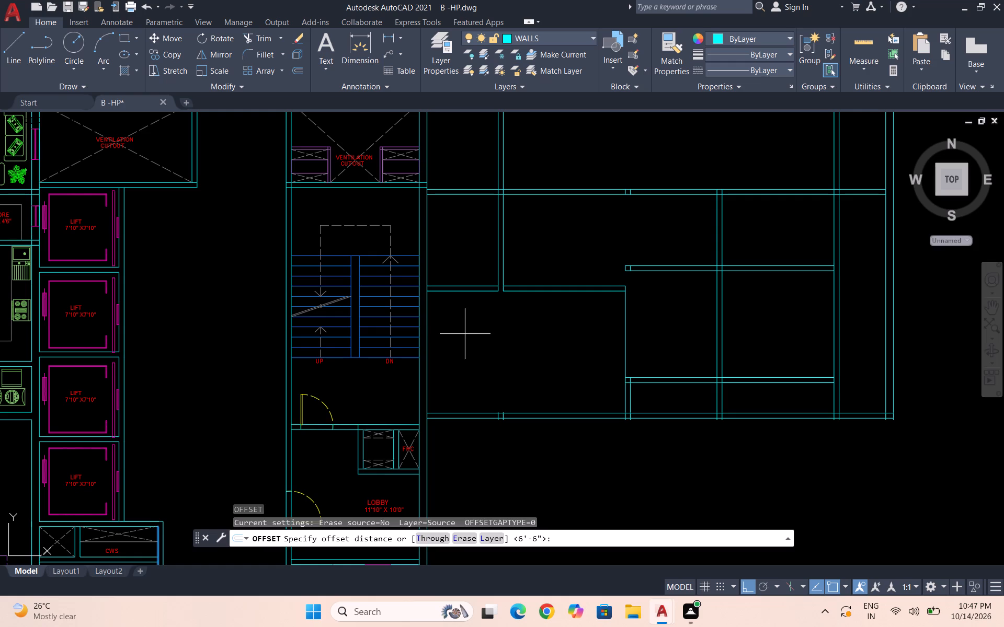
{"action": "type", "text": "18'"}
{"action": "key", "text": "Return"}
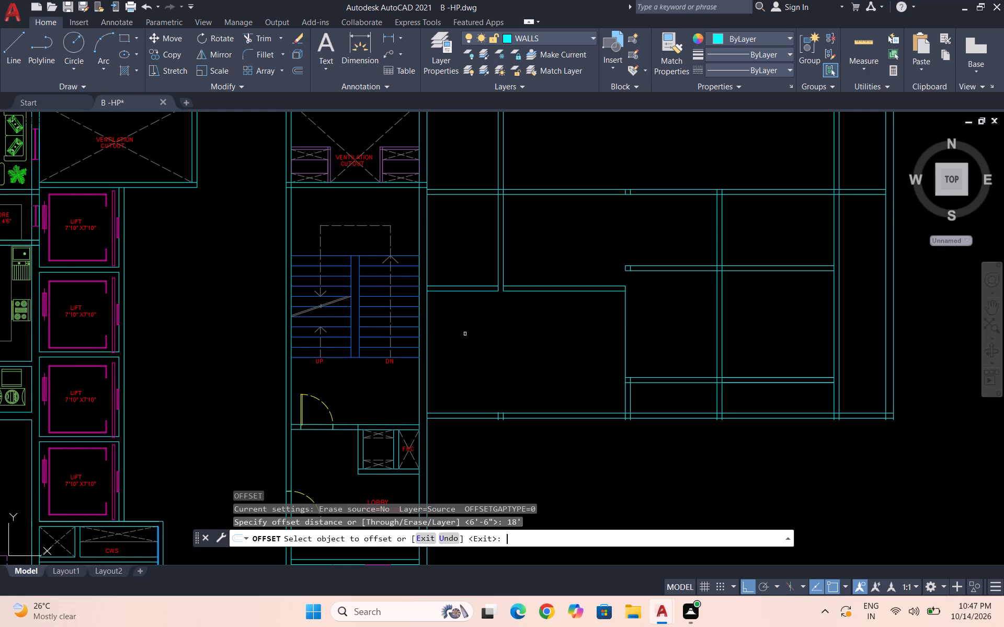
{"action": "left_click", "coordinate": [428, 346]}
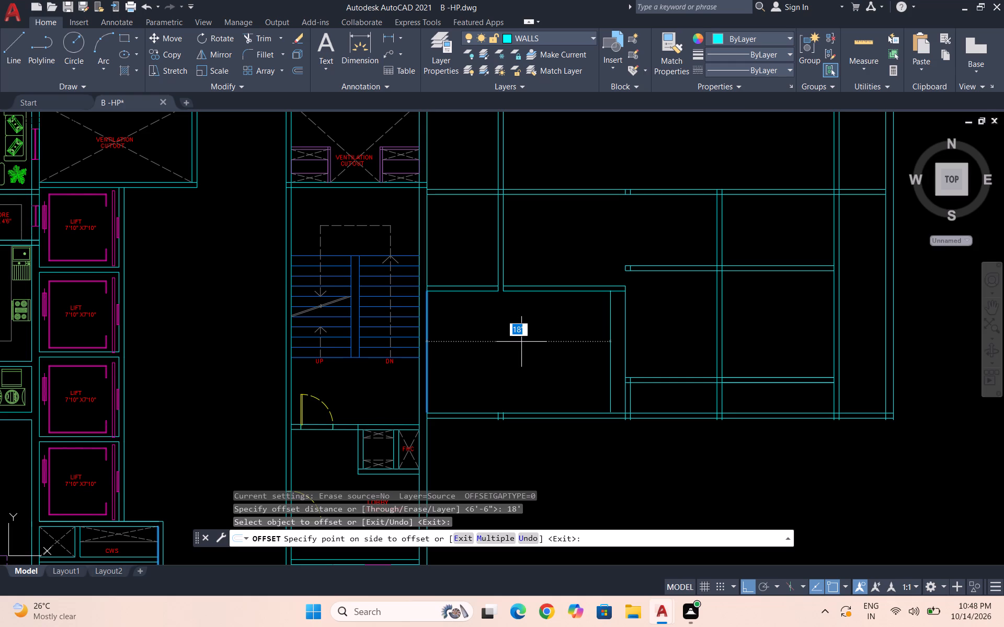
{"action": "left_click", "coordinate": [597, 344]}
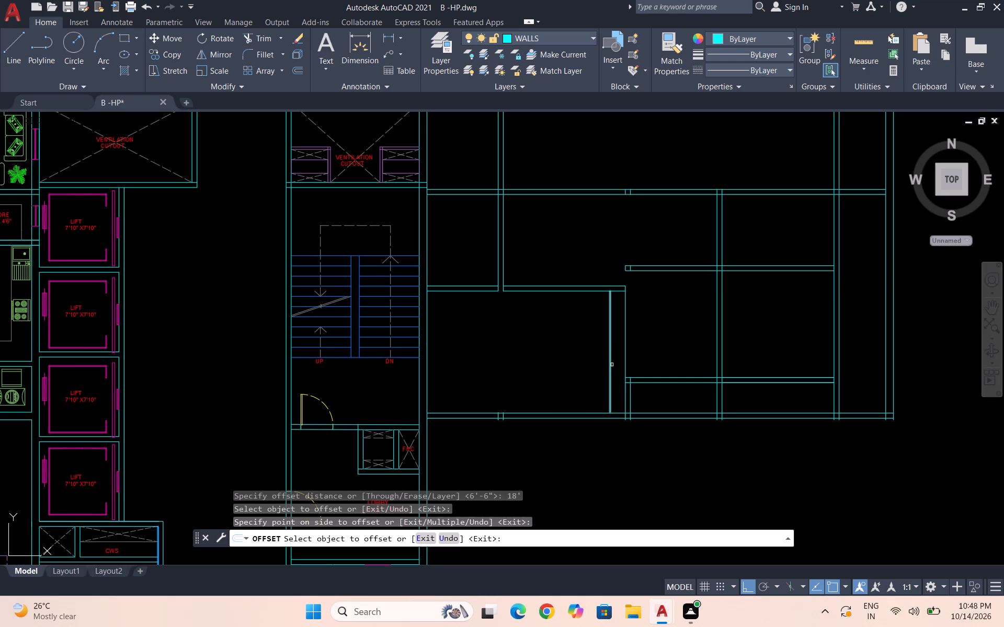
Offset the southwest room's new east wall line 6" further east to form the wall's second face.
{"action": "scroll", "coordinate": [622, 329], "scroll_direction": "down", "scroll_amount": 1}
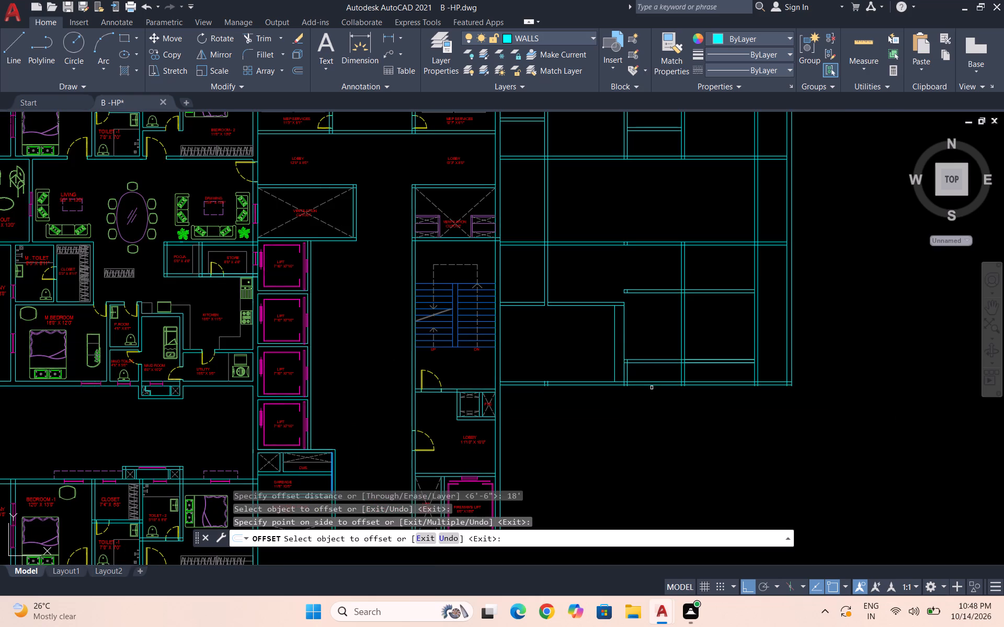
{"action": "scroll", "coordinate": [619, 359], "scroll_direction": "up", "scroll_amount": 1}
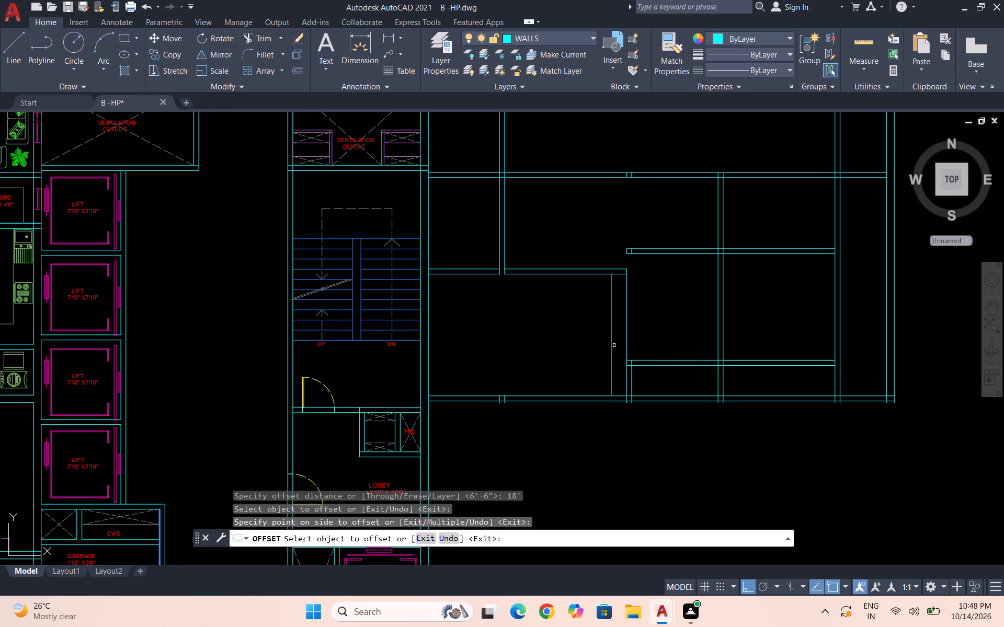
{"action": "left_click", "coordinate": [612, 350]}
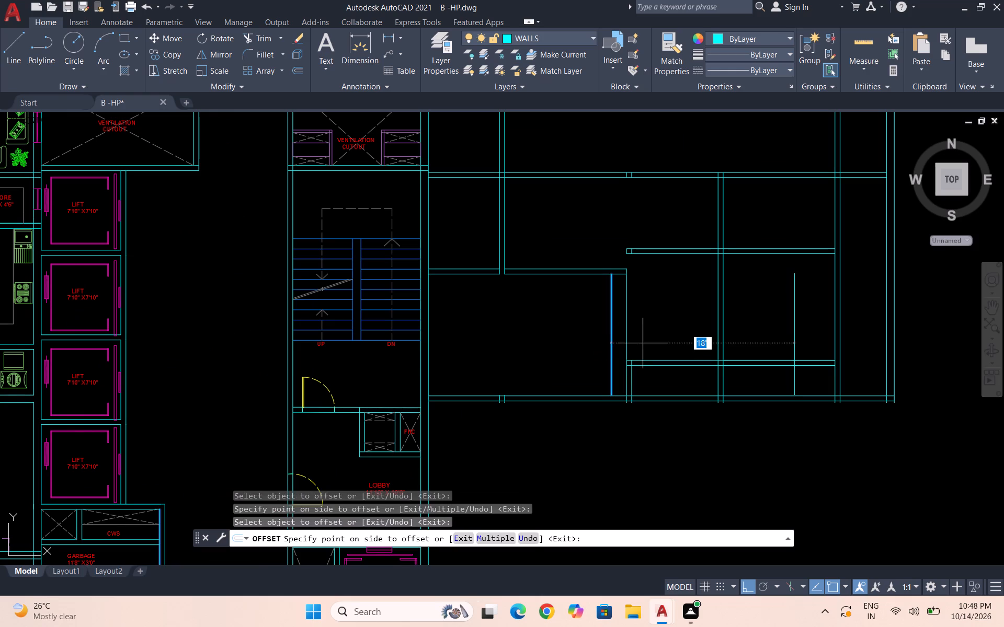
{"action": "key", "text": "6"}
{"action": "key", "text": "shift+quotedbl"}
{"action": "key", "text": "Return"}
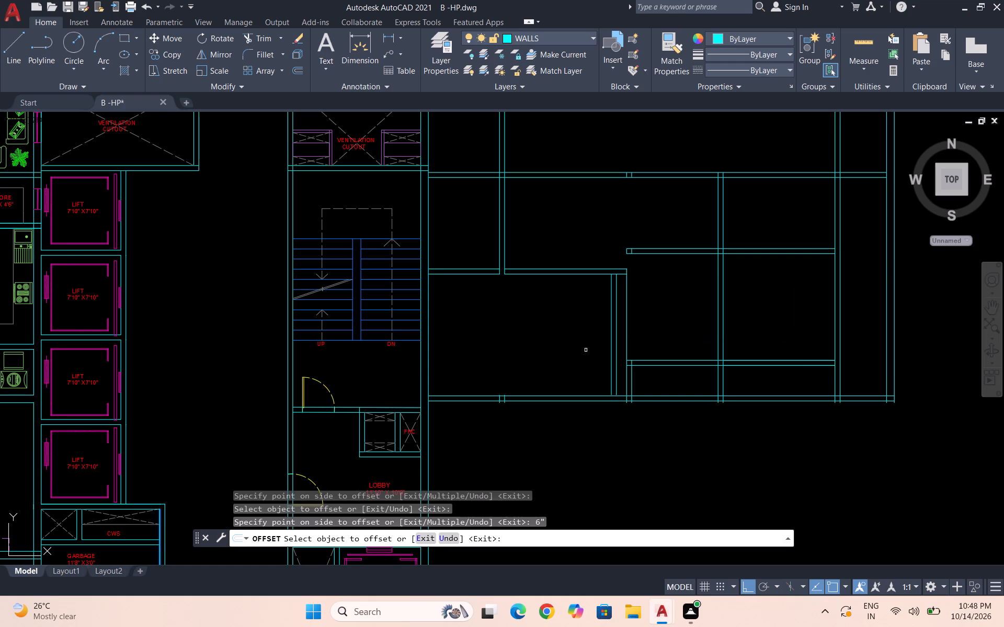
{"action": "scroll", "coordinate": [622, 334], "scroll_direction": "down", "scroll_amount": 2}
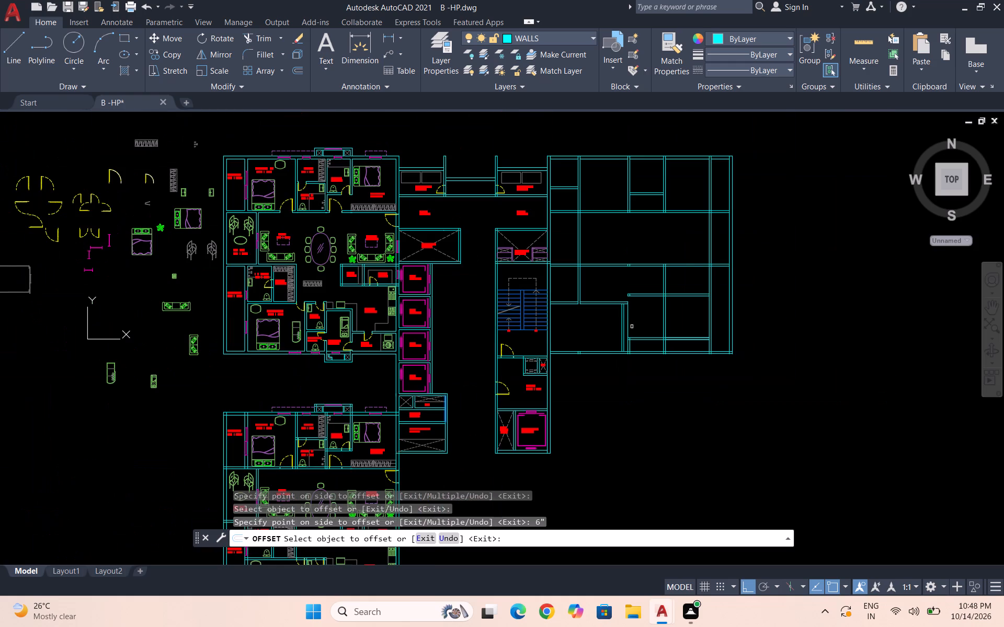
{"action": "scroll", "coordinate": [632, 327], "scroll_direction": "up", "scroll_amount": 2}
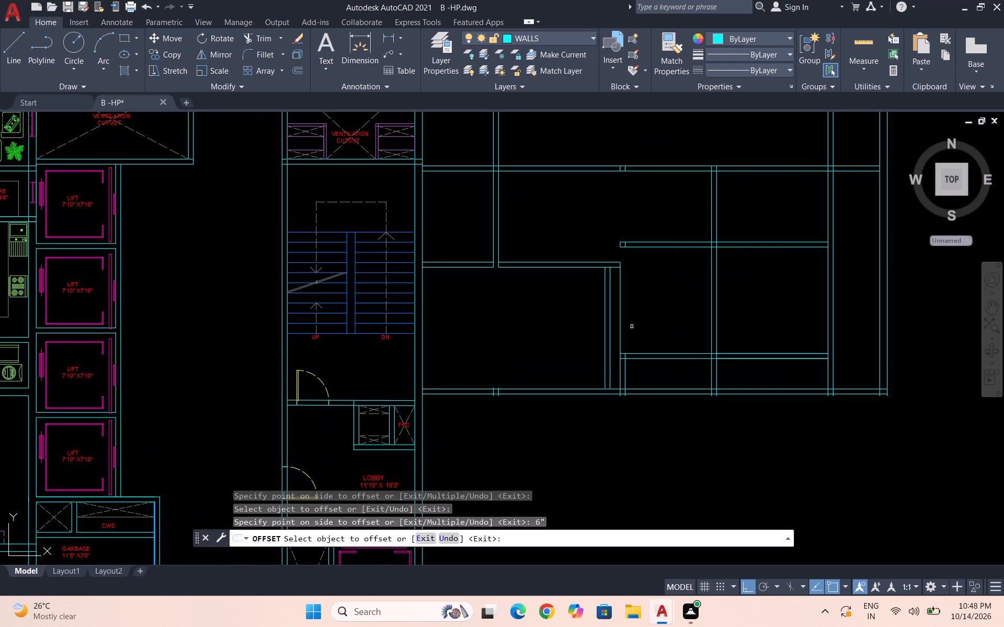
{"action": "scroll", "coordinate": [632, 327], "scroll_direction": "down", "scroll_amount": 4}
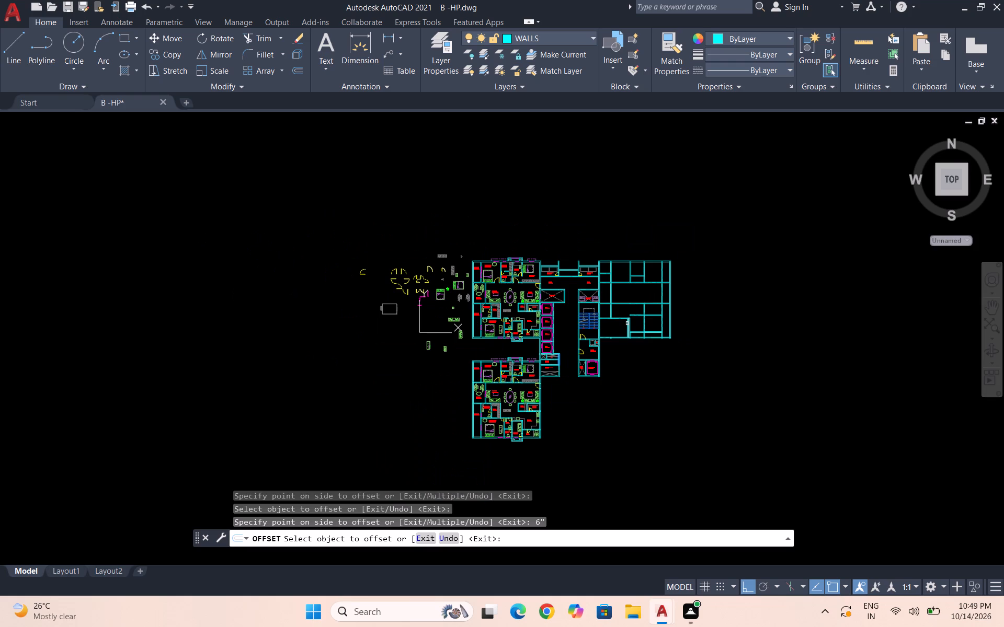
{"action": "scroll", "coordinate": [646, 322], "scroll_direction": "up", "scroll_amount": 3}
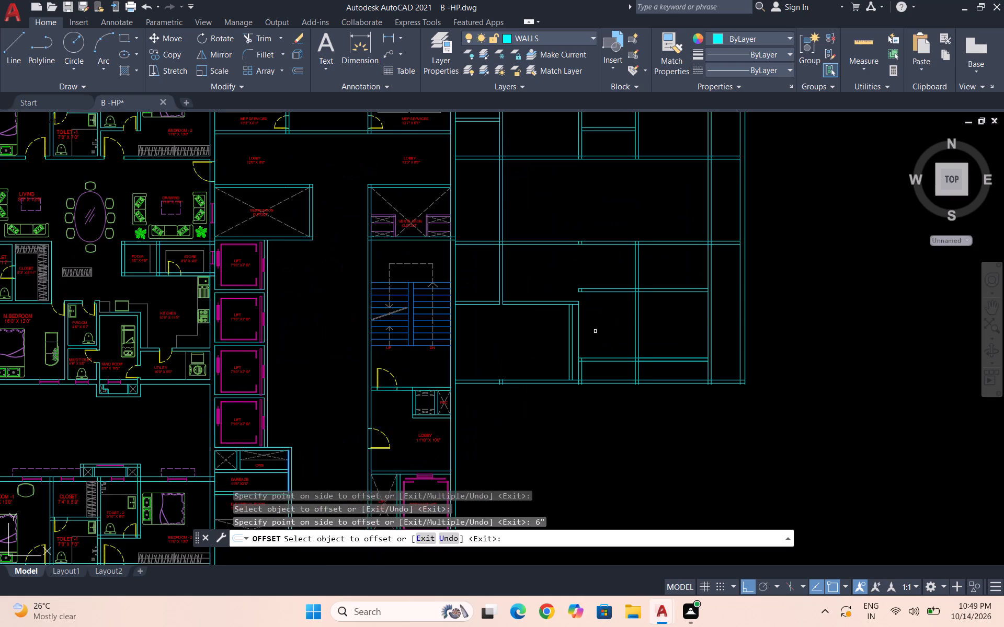
{"action": "scroll", "coordinate": [588, 330], "scroll_direction": "up", "scroll_amount": 1}
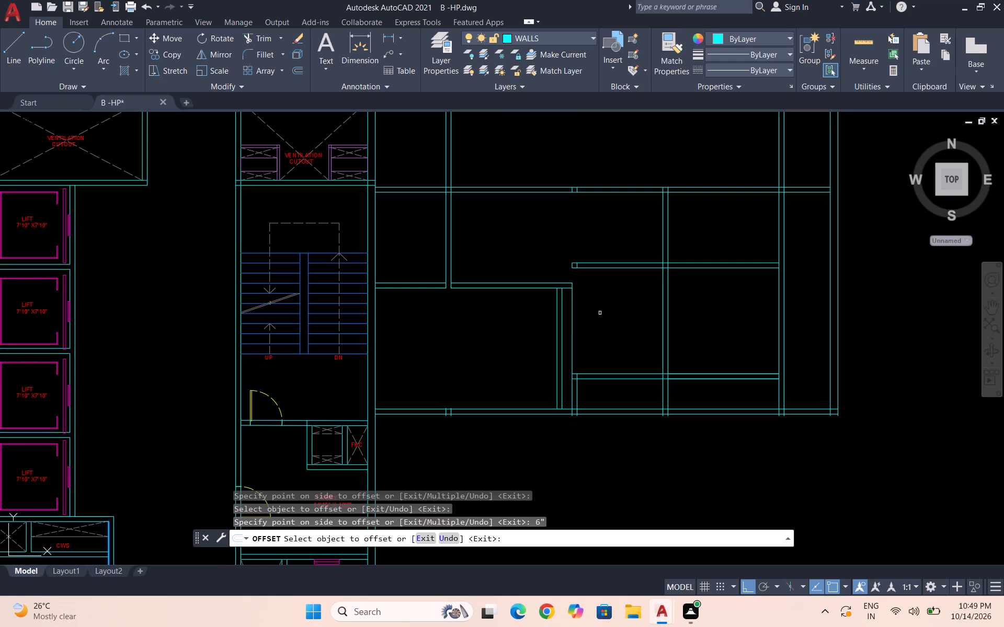
{"action": "key", "text": "Escape"}
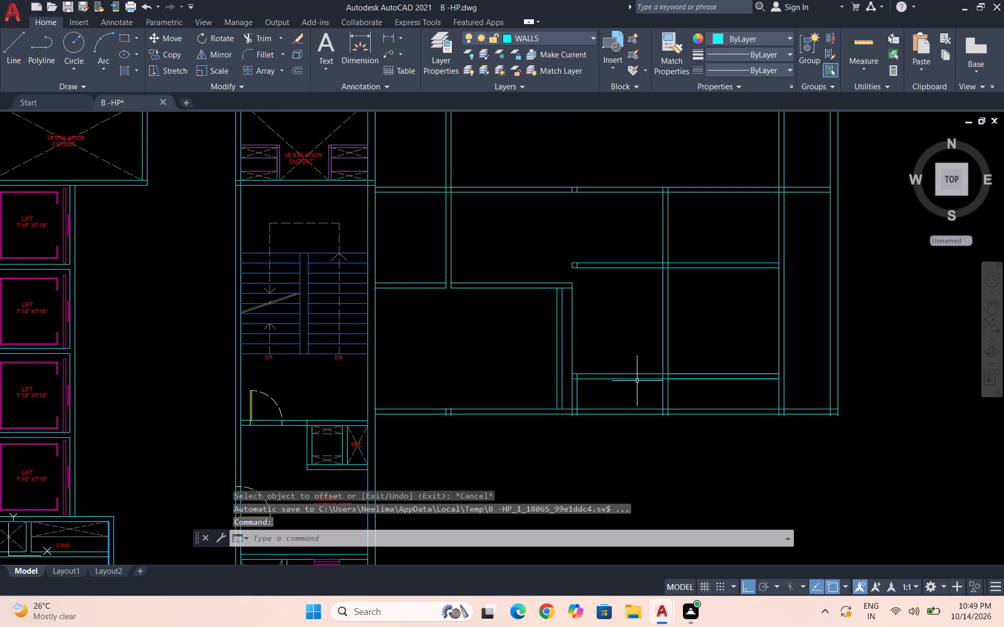
Trim out the old long wall between the second and third bays, from the second bay's short cross wall down to the southernmost wall.
{"action": "type", "text": "TR"}
{"action": "key", "text": "Return"}
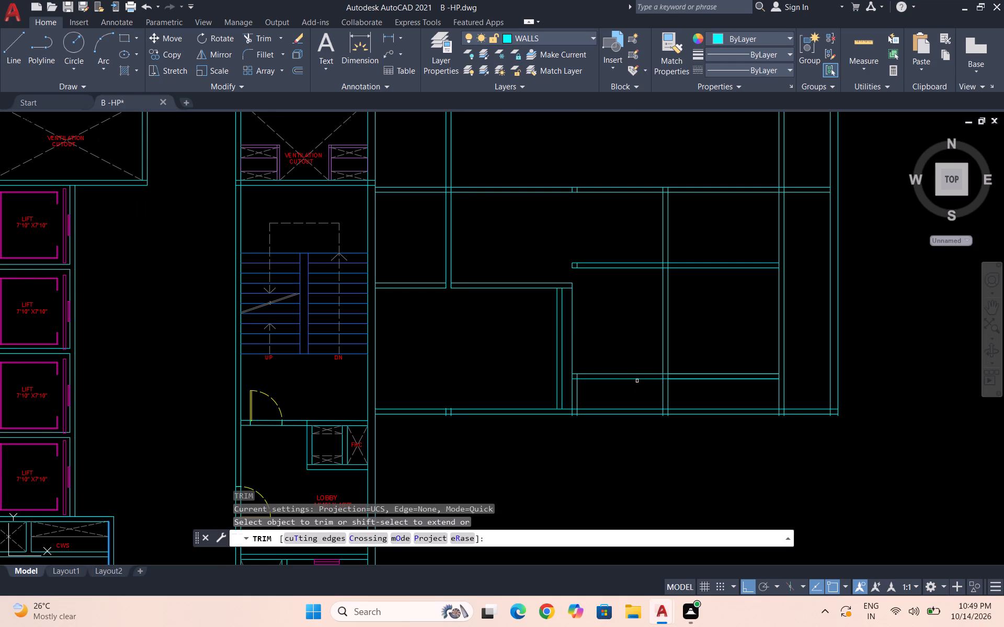
{"action": "scroll", "coordinate": [615, 380], "scroll_direction": "up", "scroll_amount": 2}
{"action": "left_click", "coordinate": [542, 421]}
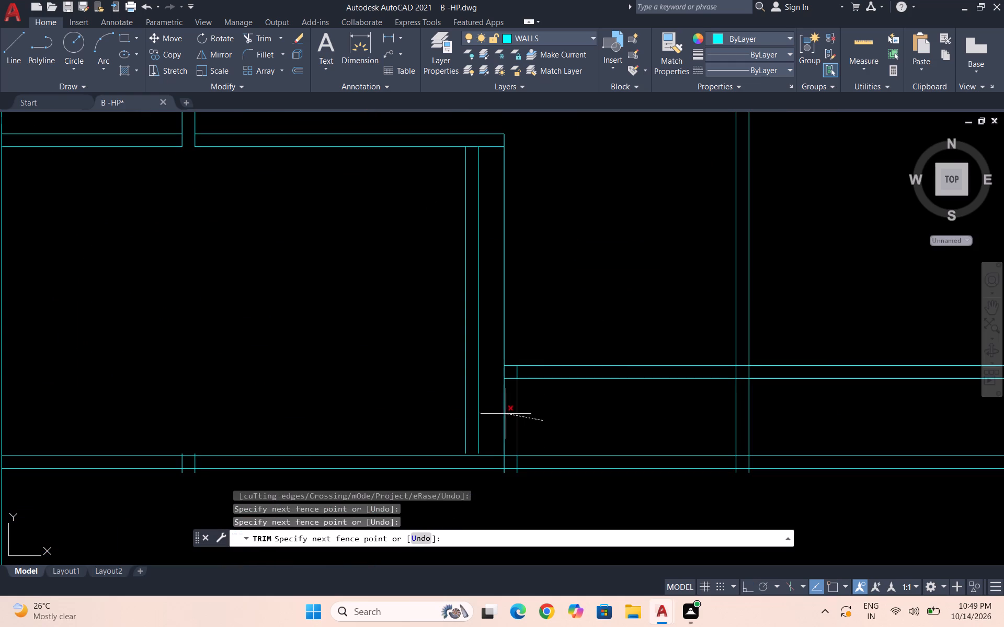
{"action": "left_click", "coordinate": [497, 413]}
{"action": "left_click", "coordinate": [516, 324]}
{"action": "left_click", "coordinate": [501, 314]}
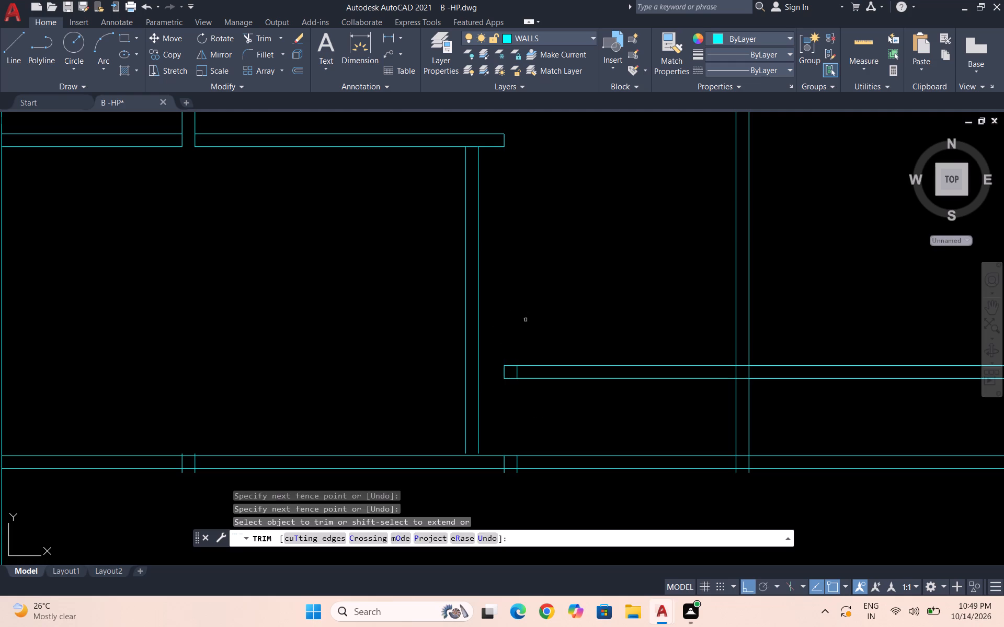
{"action": "scroll", "coordinate": [574, 301], "scroll_direction": "down", "scroll_amount": 3}
{"action": "scroll", "coordinate": [587, 300], "scroll_direction": "up", "scroll_amount": 1}
{"action": "key", "text": "Escape"}
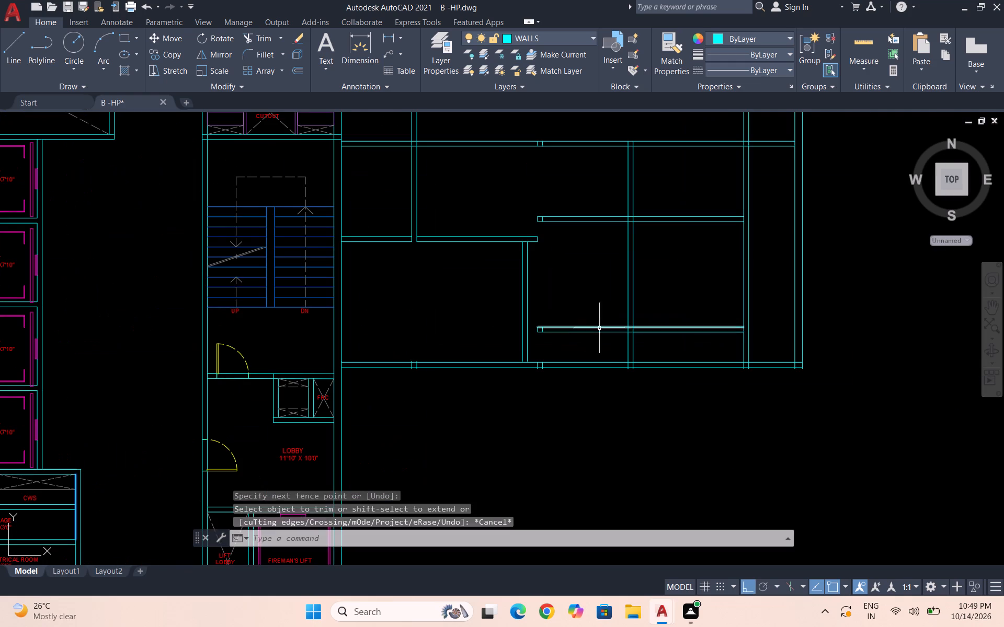
Delete the southern short cross wall lines spanning the third and fourth bays, including the small end cap.
{"action": "left_click", "coordinate": [608, 349]}
{"action": "left_click", "coordinate": [529, 316]}
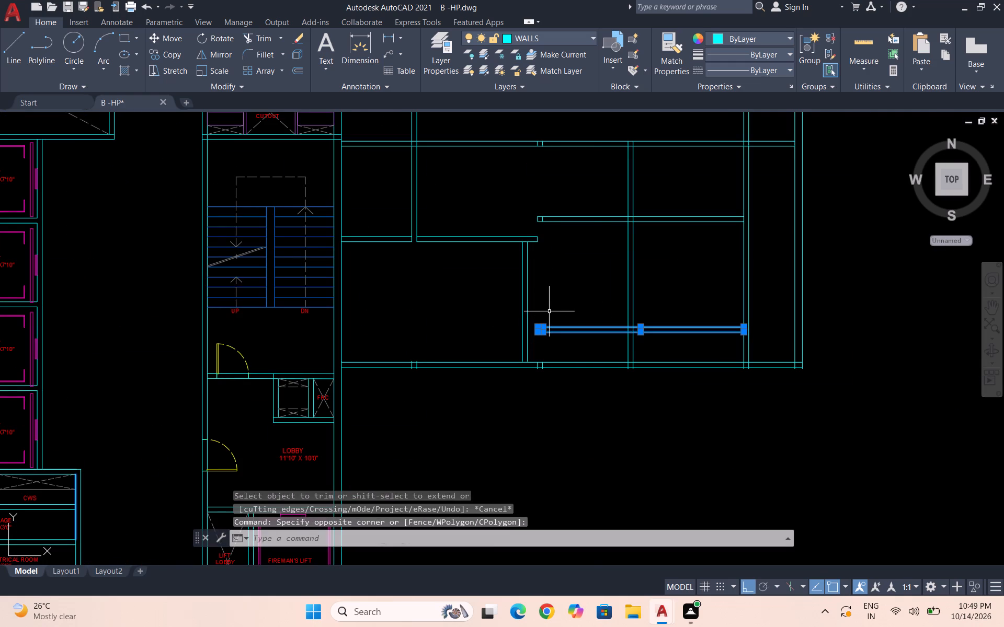
{"action": "key", "text": "Delete"}
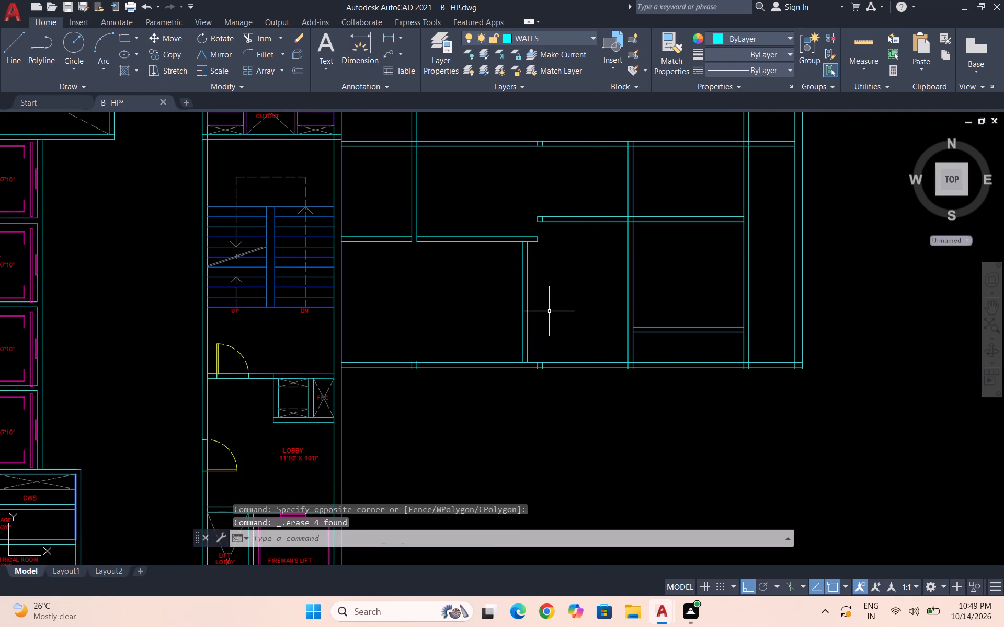
{"action": "left_click", "coordinate": [710, 343]}
{"action": "left_click", "coordinate": [693, 316]}
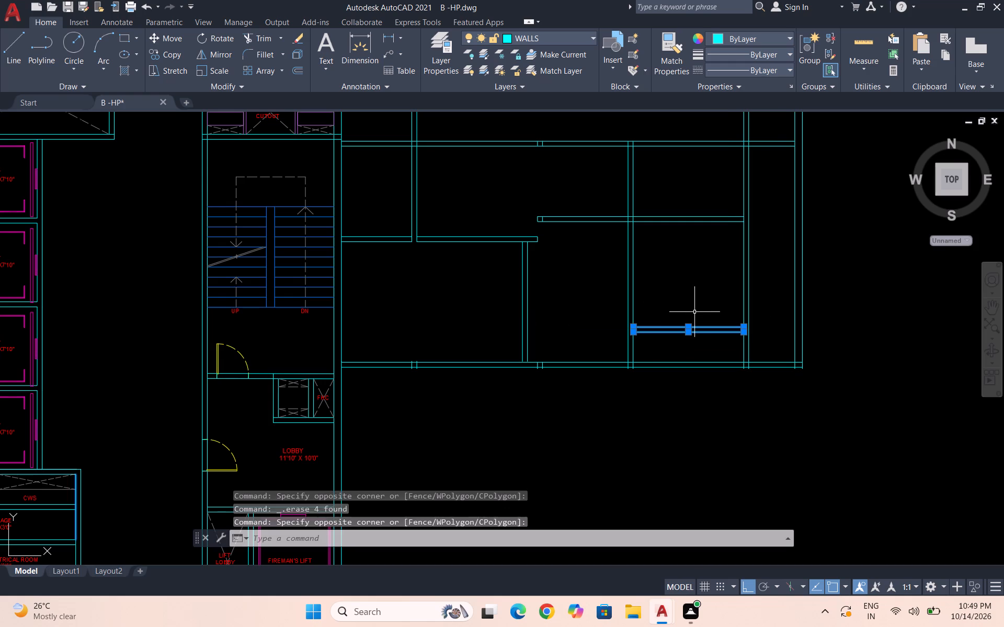
{"action": "key", "text": "Delete"}
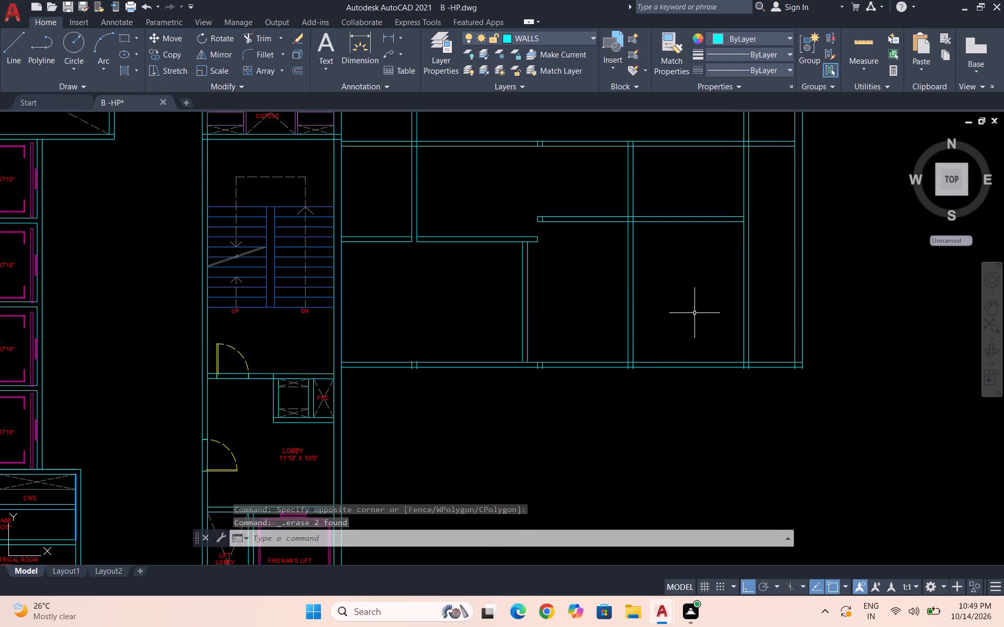
Offset the east face of the southwest room's east wall 6'6" further east.
{"action": "key", "text": "o"}
{"action": "key", "text": "Return"}
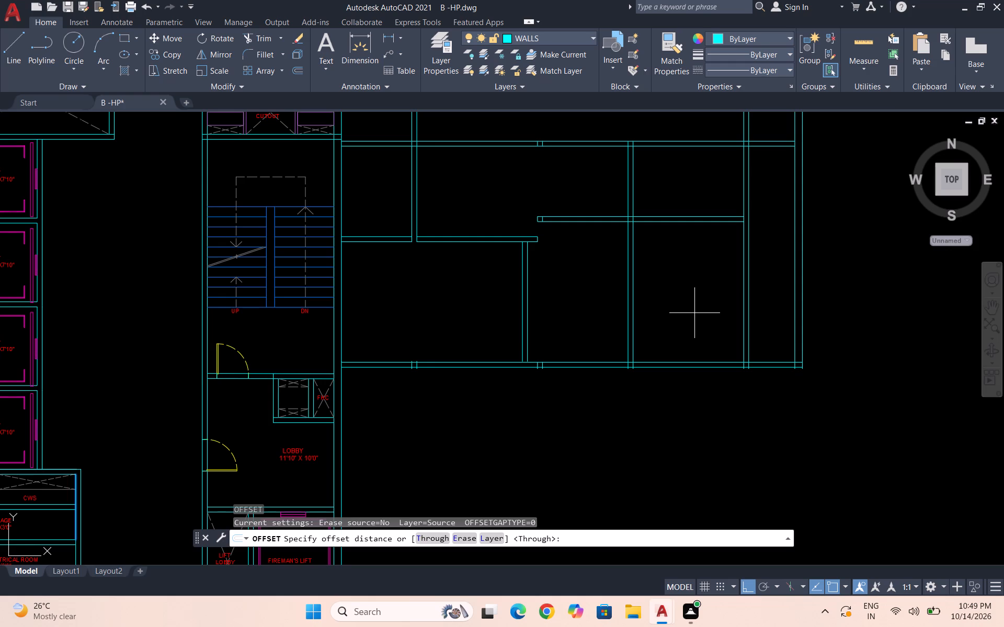
{"action": "key", "text": "6"}
{"action": "type", "text": "'6\""}
{"action": "key", "text": "Return"}
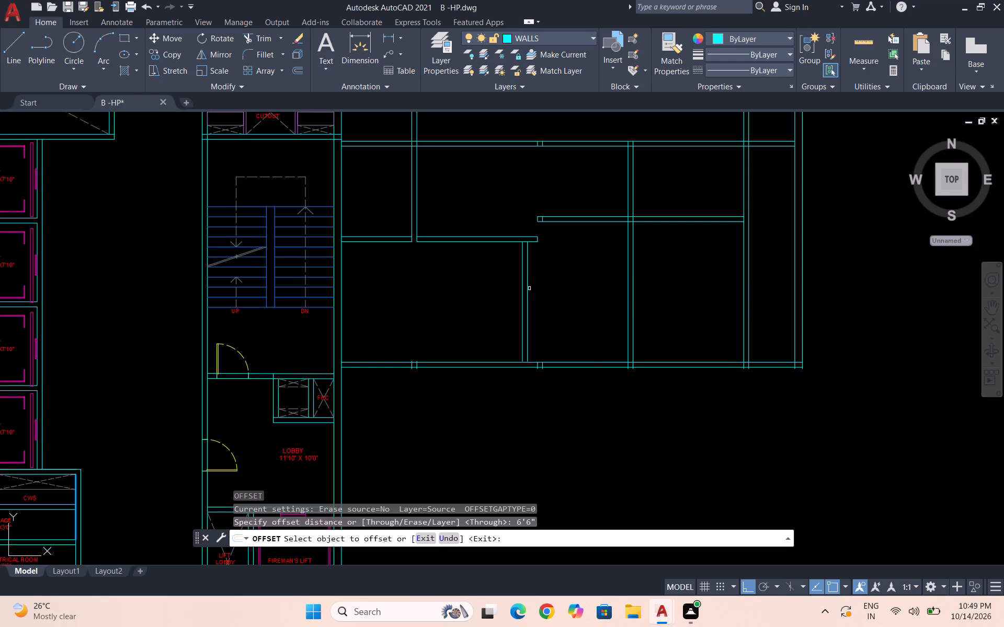
{"action": "left_click", "coordinate": [529, 285]}
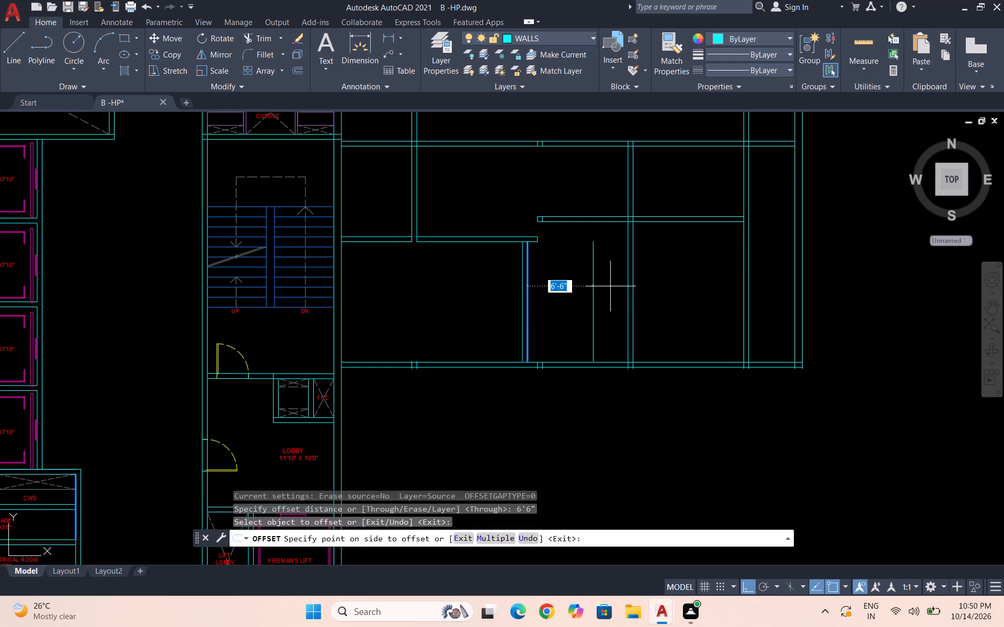
{"action": "left_click", "coordinate": [610, 286]}
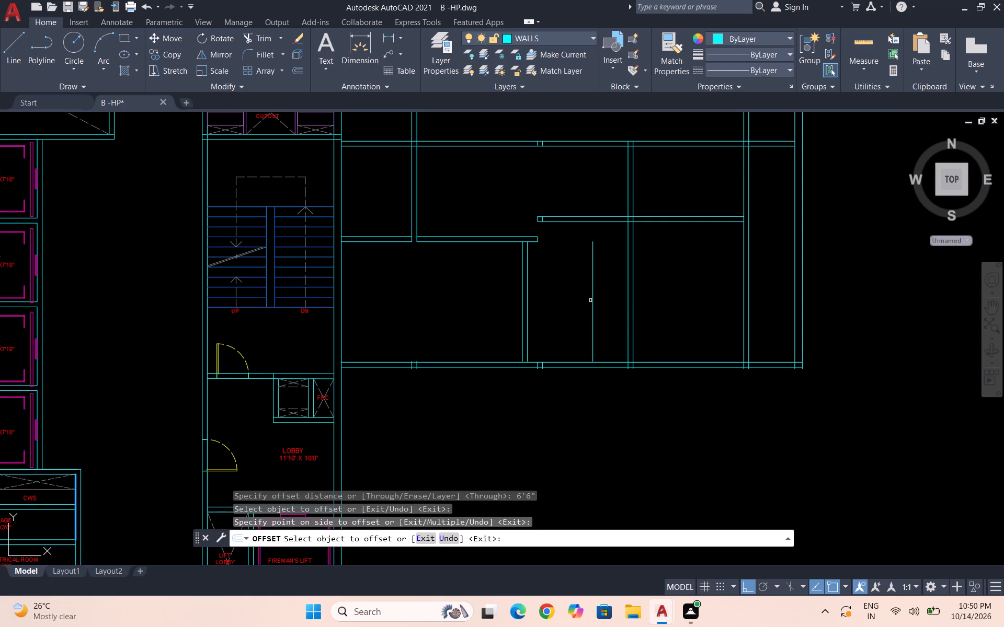
Offset the new line east of the southwest room 6" further east to form the wall's second face.
{"action": "left_click", "coordinate": [593, 302]}
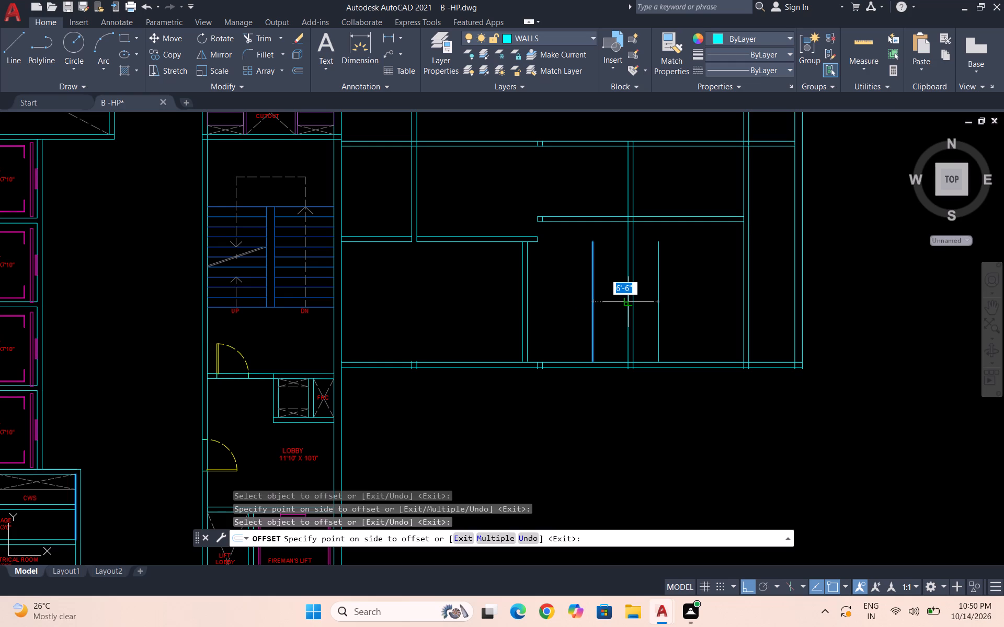
{"action": "type", "text": "6\""}
{"action": "key", "text": "Return"}
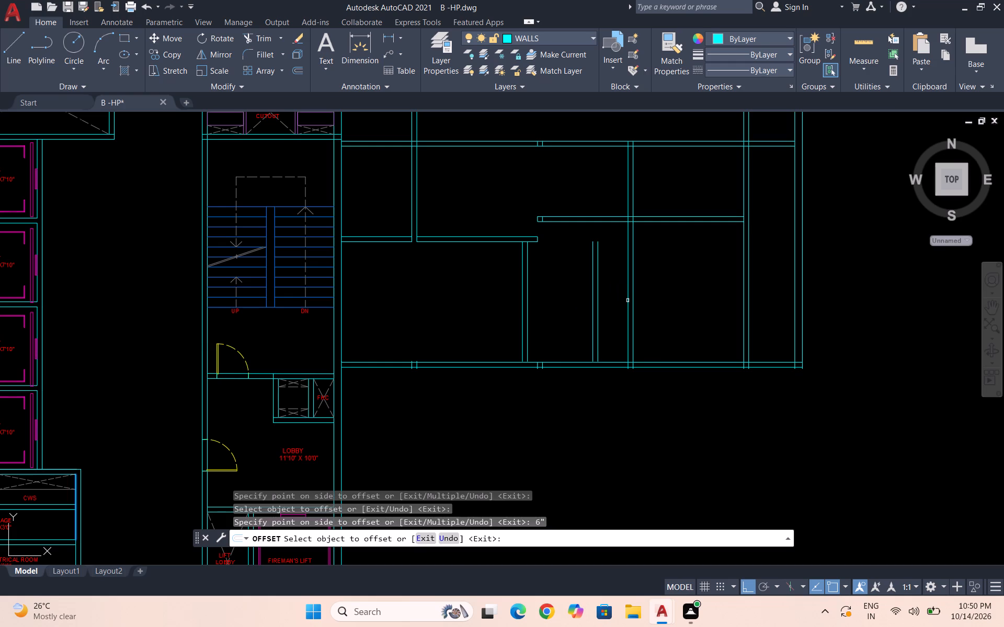
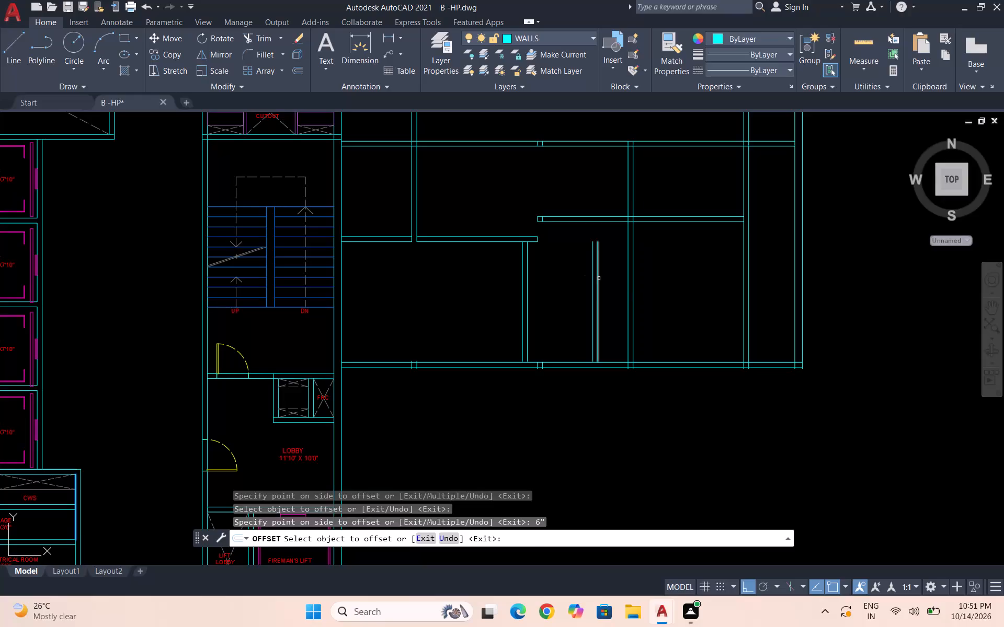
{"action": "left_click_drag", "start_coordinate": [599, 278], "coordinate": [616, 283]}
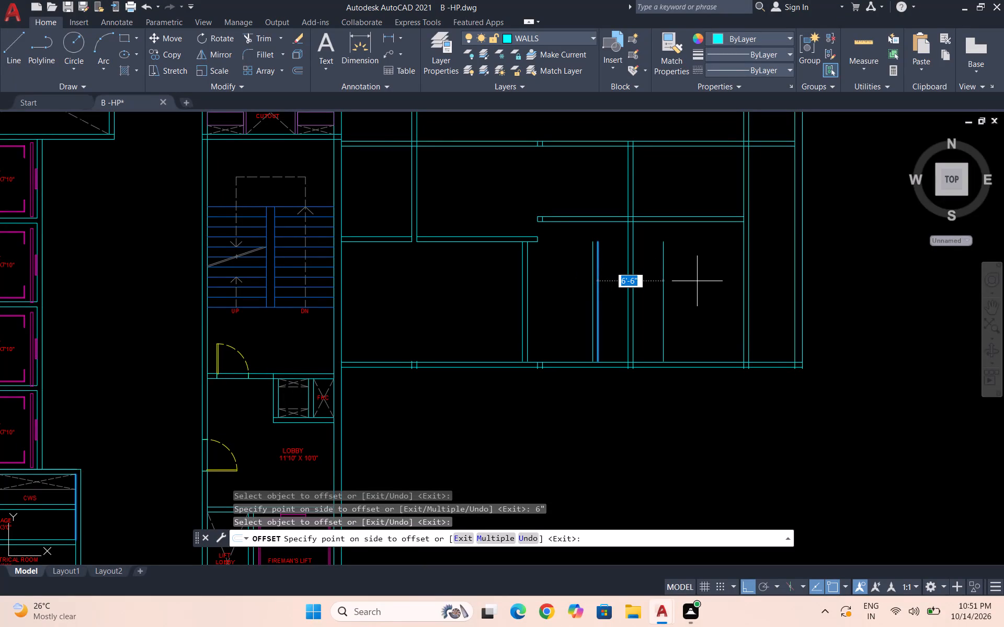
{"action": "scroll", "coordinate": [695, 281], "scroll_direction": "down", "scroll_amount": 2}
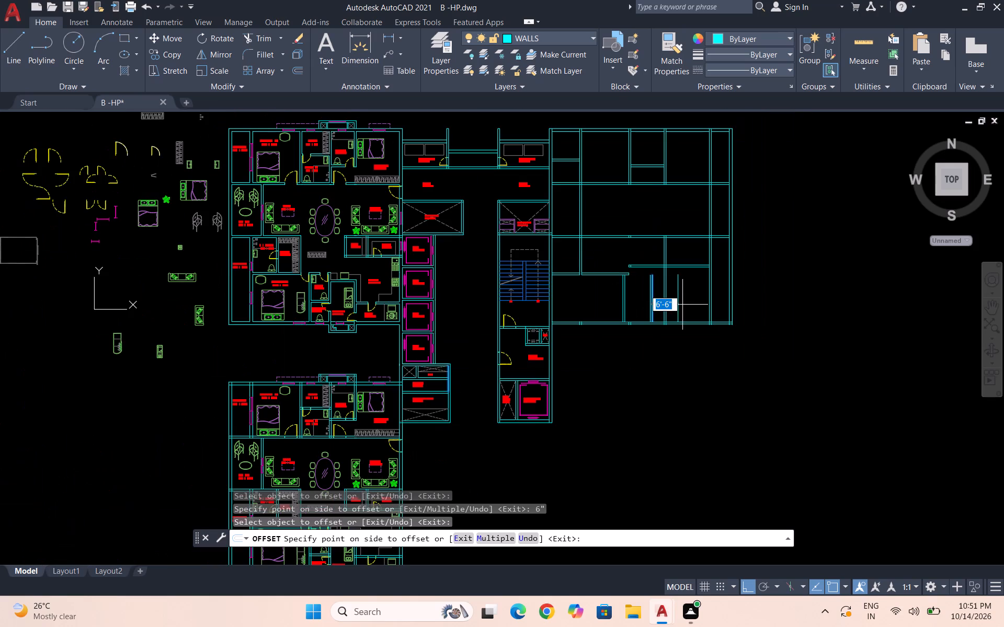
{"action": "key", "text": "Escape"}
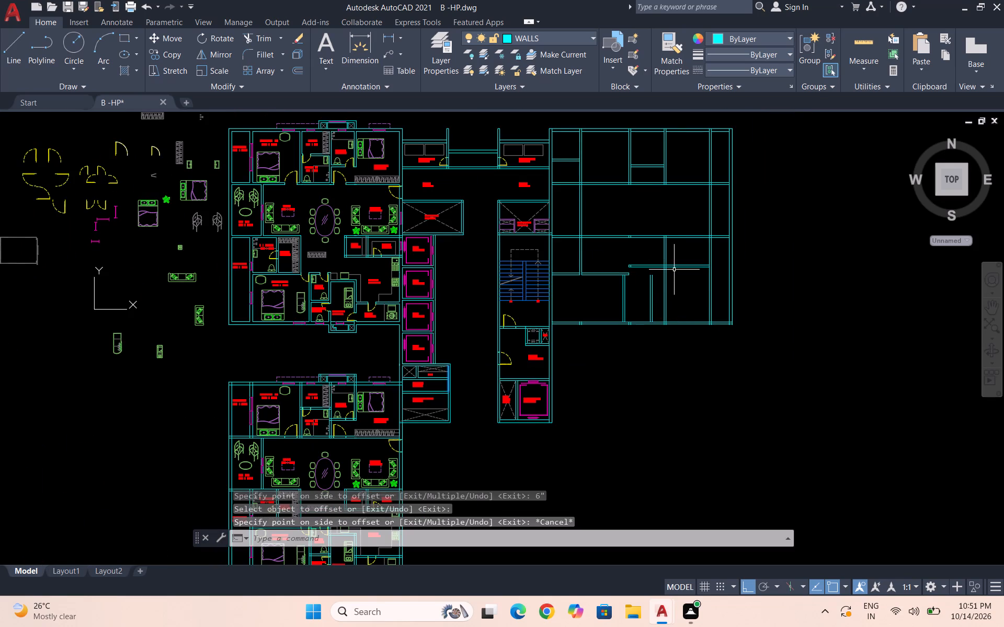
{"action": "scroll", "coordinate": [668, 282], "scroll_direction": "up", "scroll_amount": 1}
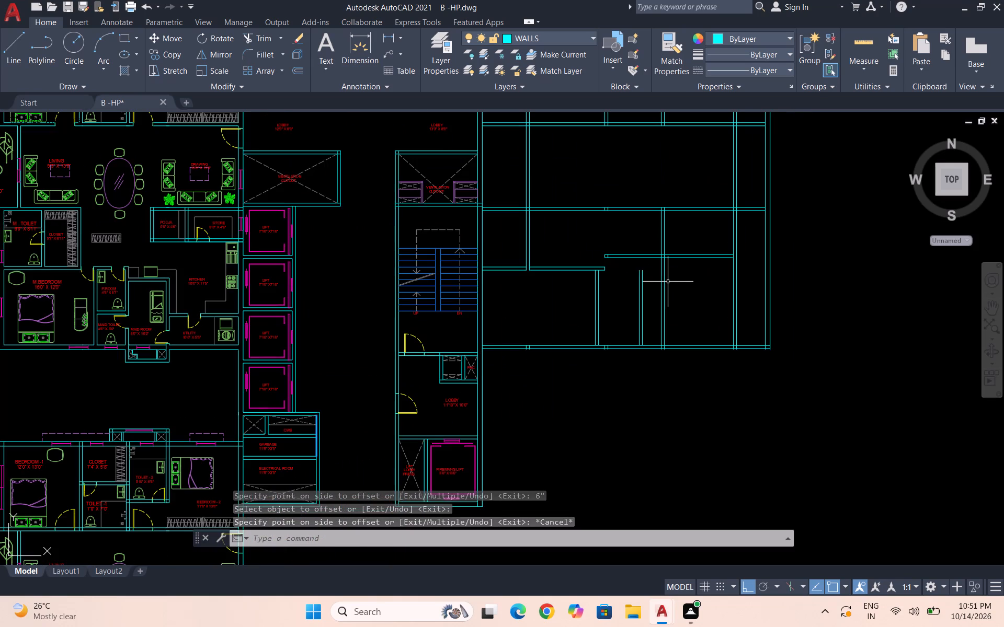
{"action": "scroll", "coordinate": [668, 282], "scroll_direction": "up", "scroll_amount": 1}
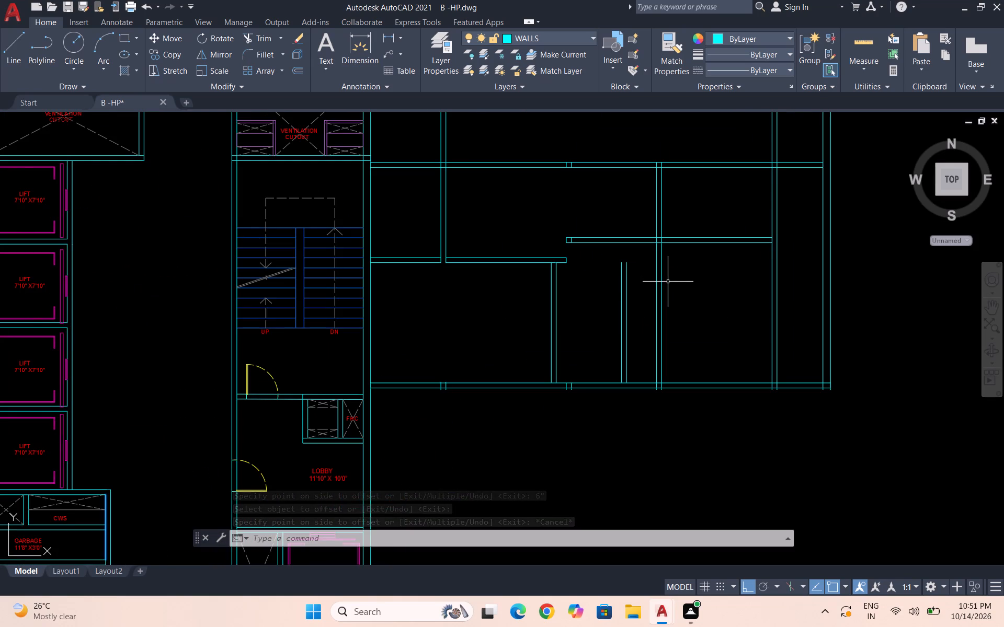
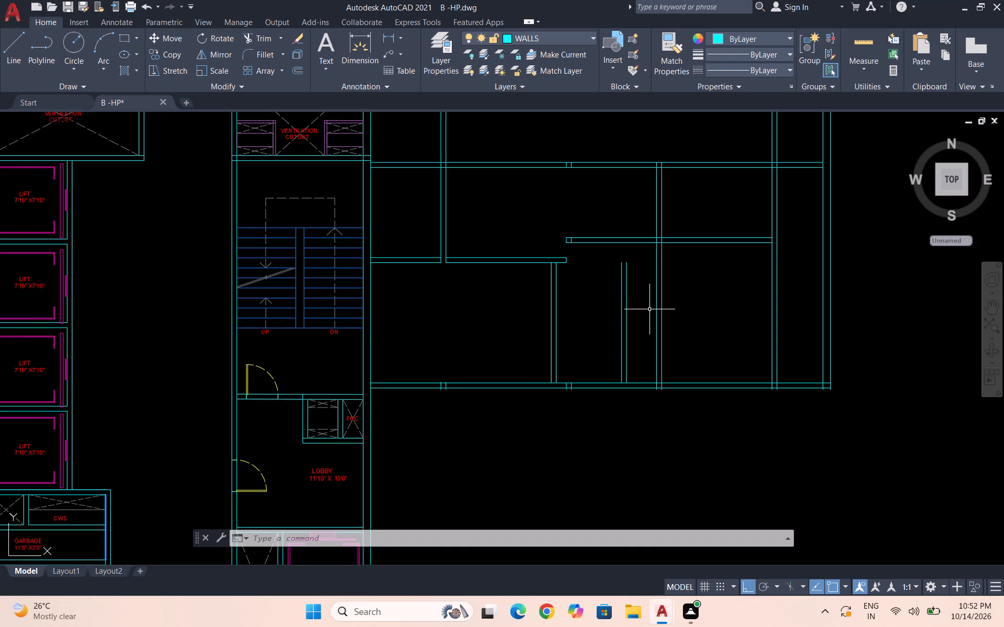
Offset the east line of the short vertical partition in the southern rooms 8' to the east.
{"action": "key", "text": "o"}
{"action": "key", "text": "Return"}
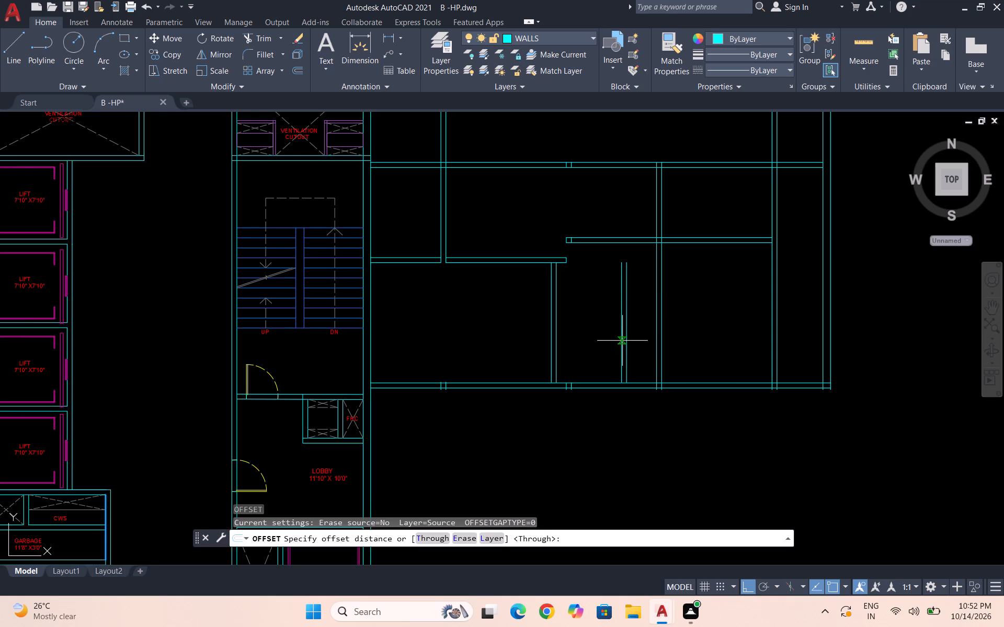
{"action": "type", "text": "8'"}
{"action": "key", "text": "Return"}
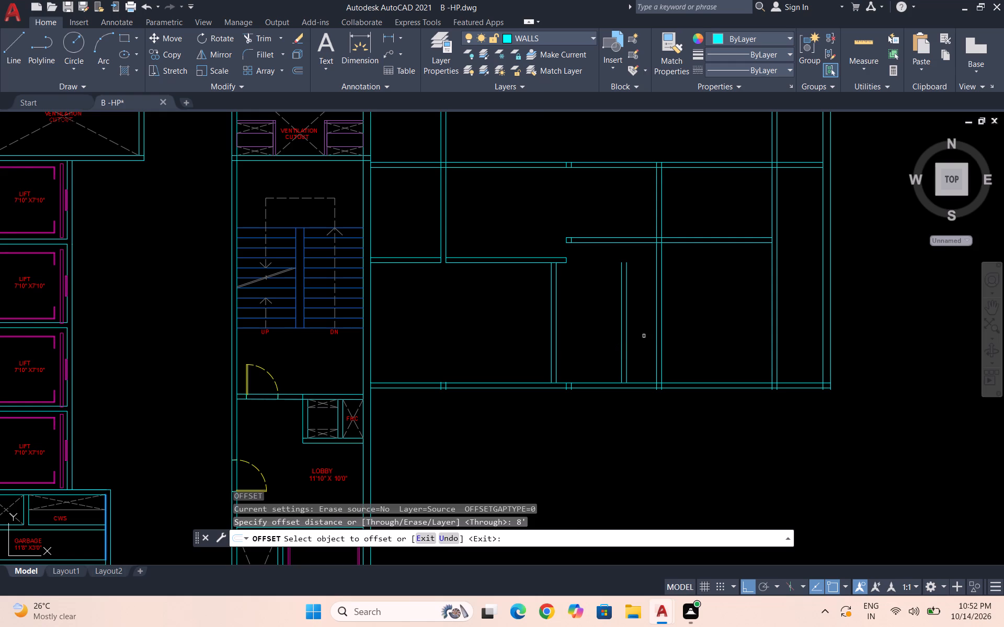
{"action": "scroll", "coordinate": [660, 337], "scroll_direction": "up", "scroll_amount": 2}
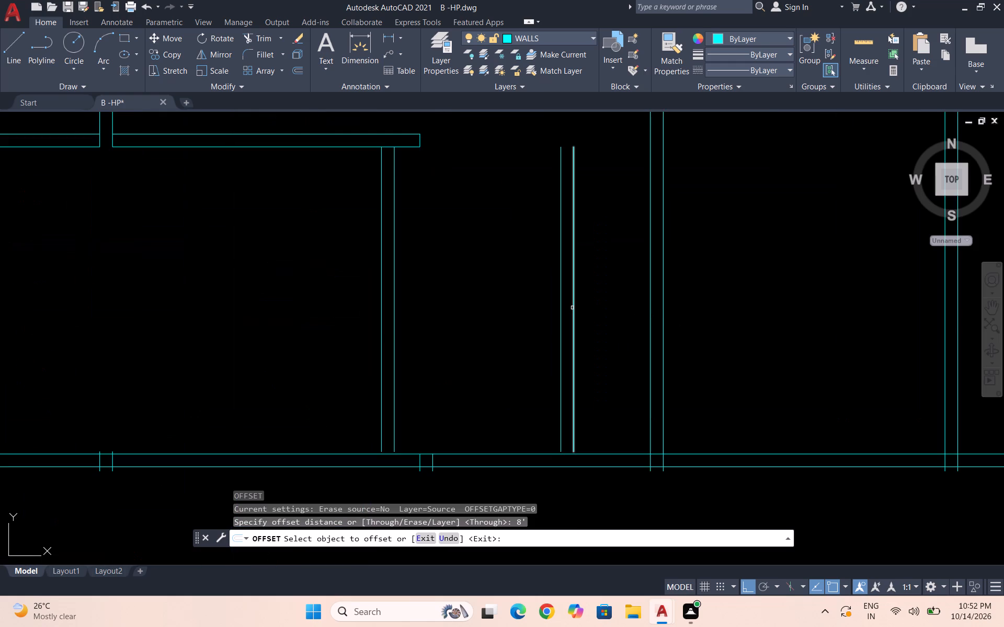
{"action": "left_click", "coordinate": [572, 308]}
{"action": "scroll", "coordinate": [545, 306], "scroll_direction": "down", "scroll_amount": 3}
{"action": "scroll", "coordinate": [625, 305], "scroll_direction": "up", "scroll_amount": 2}
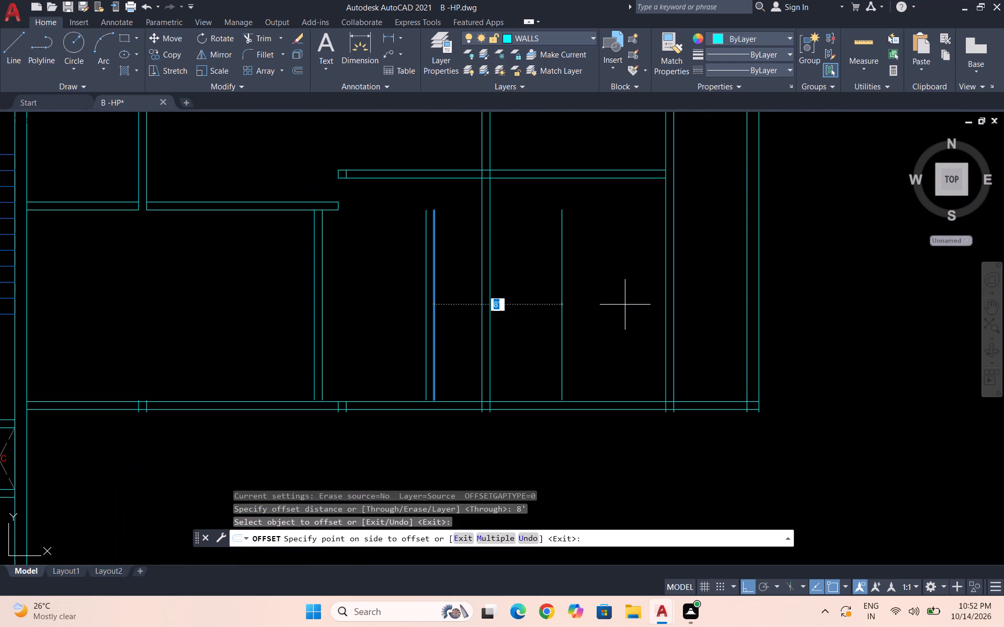
{"action": "left_click", "coordinate": [581, 296]}
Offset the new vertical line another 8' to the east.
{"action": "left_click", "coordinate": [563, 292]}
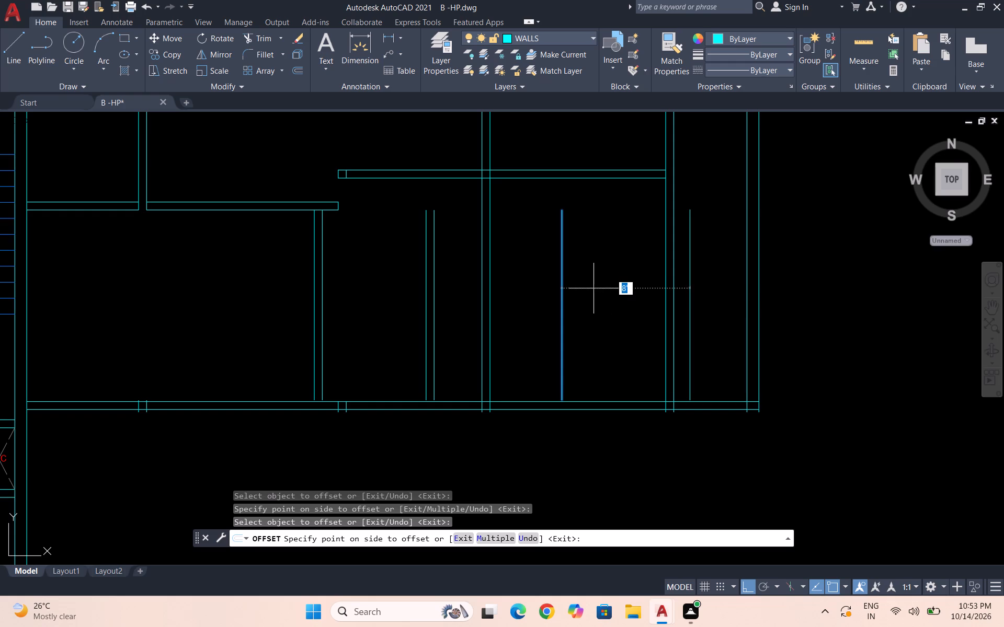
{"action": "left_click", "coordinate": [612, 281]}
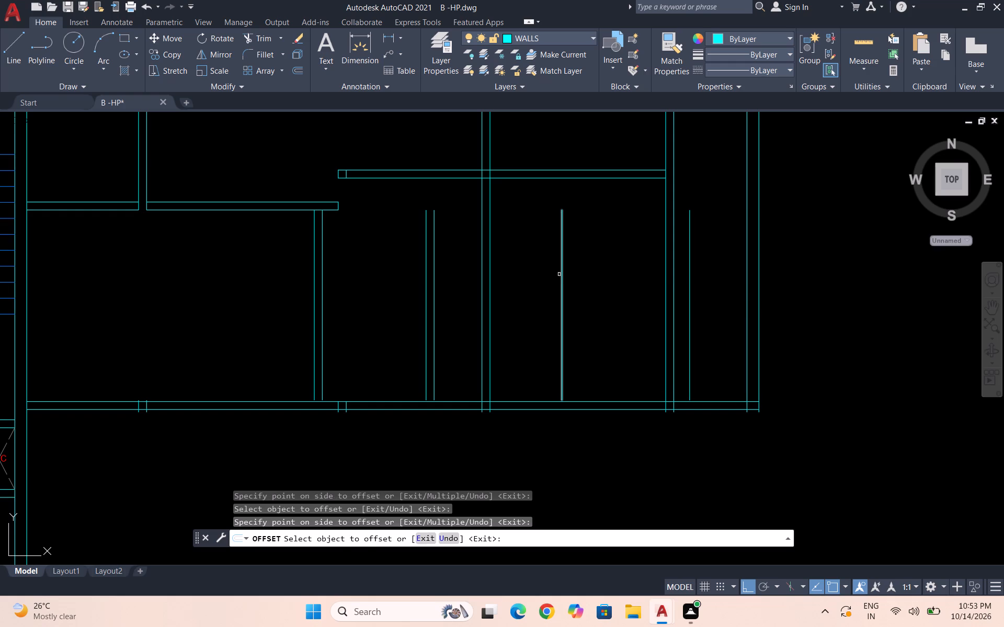
Offset the first new vertical line 6" to the east to form the second partition's thickness.
{"action": "left_click", "coordinate": [562, 274]}
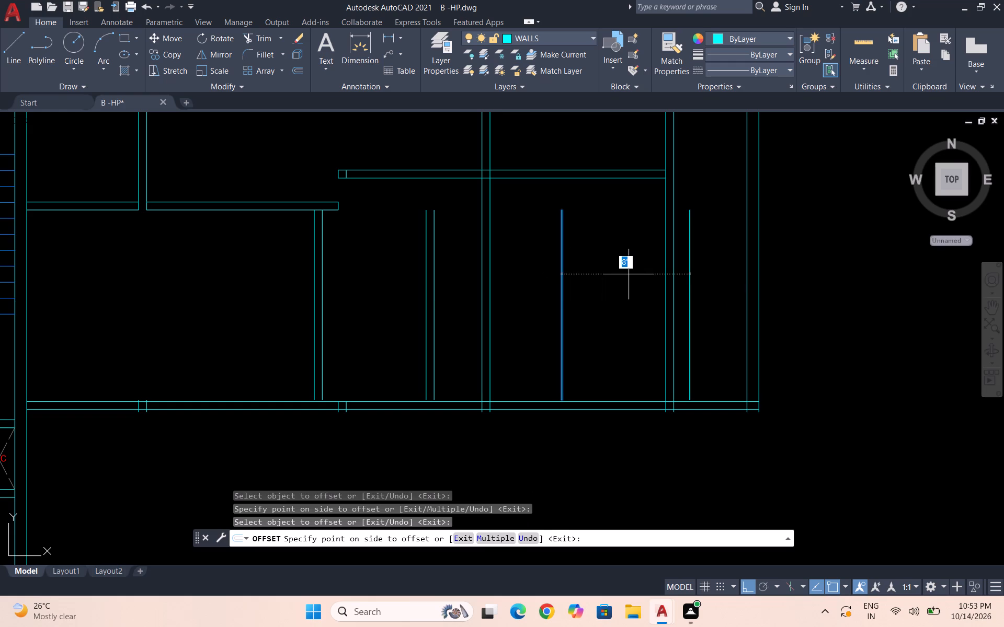
{"action": "type", "text": "6\""}
{"action": "key", "text": "Return"}
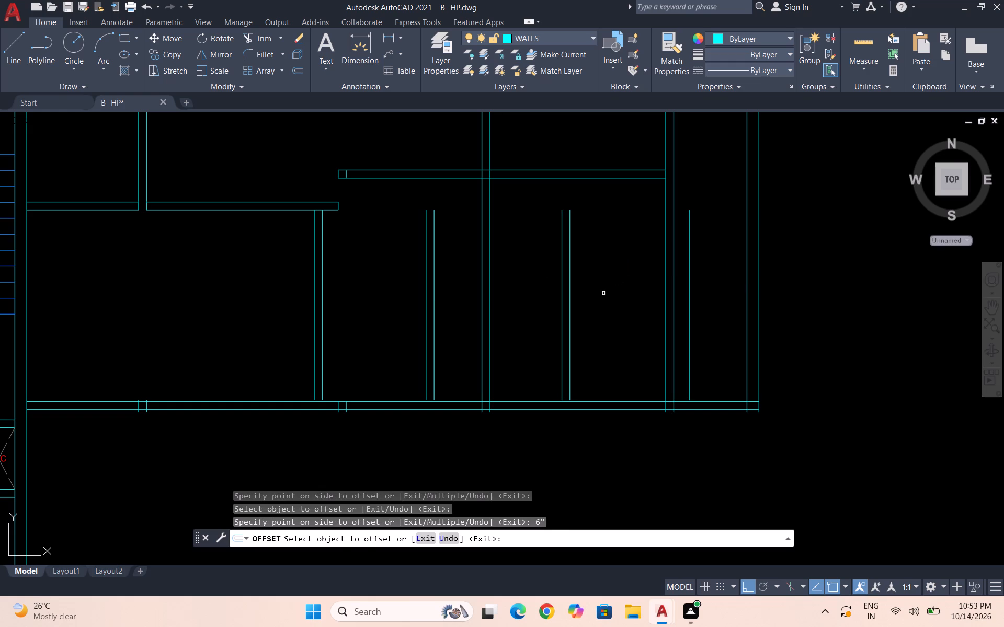
Offset the second partition's east line 6' to the east.
{"action": "left_click", "coordinate": [571, 248]}
{"action": "key", "text": "6"}
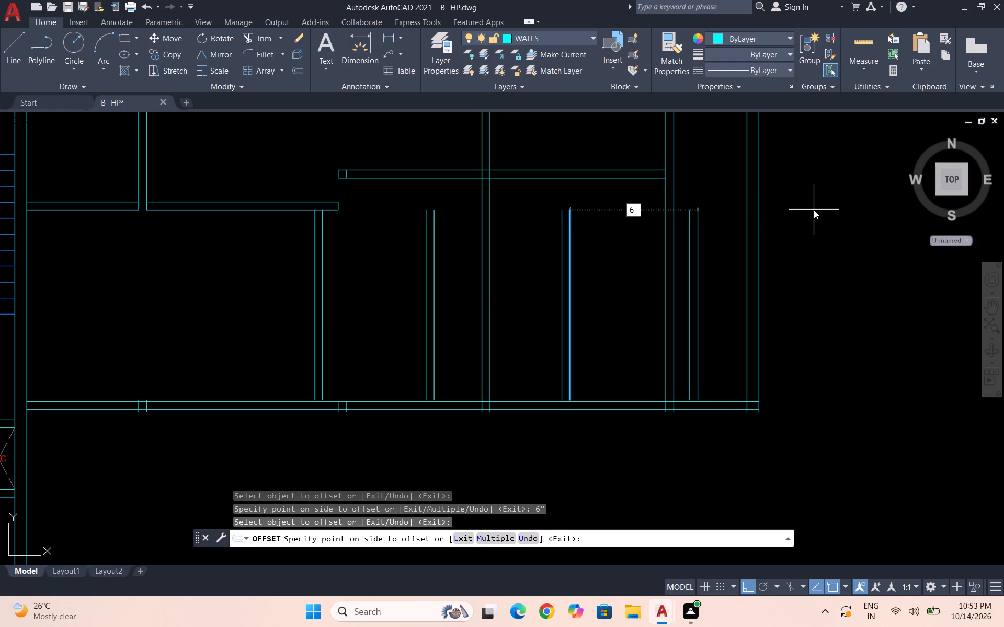
{"action": "key", "text": "apostrophe"}
{"action": "key", "text": "Return"}
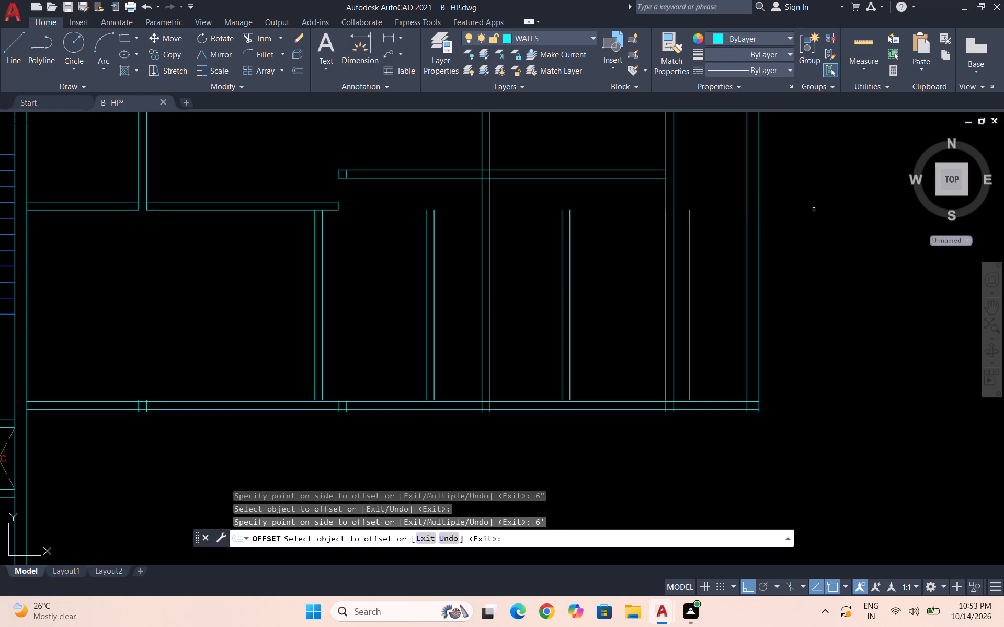
{"action": "scroll", "coordinate": [664, 370], "scroll_direction": "up", "scroll_amount": 1}
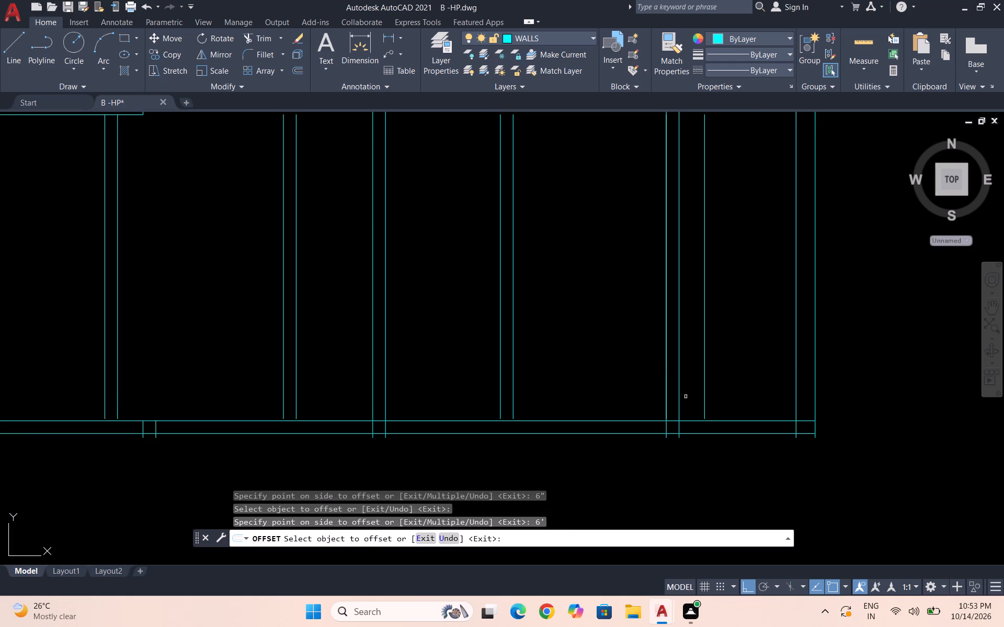
{"action": "left_click", "coordinate": [667, 407]}
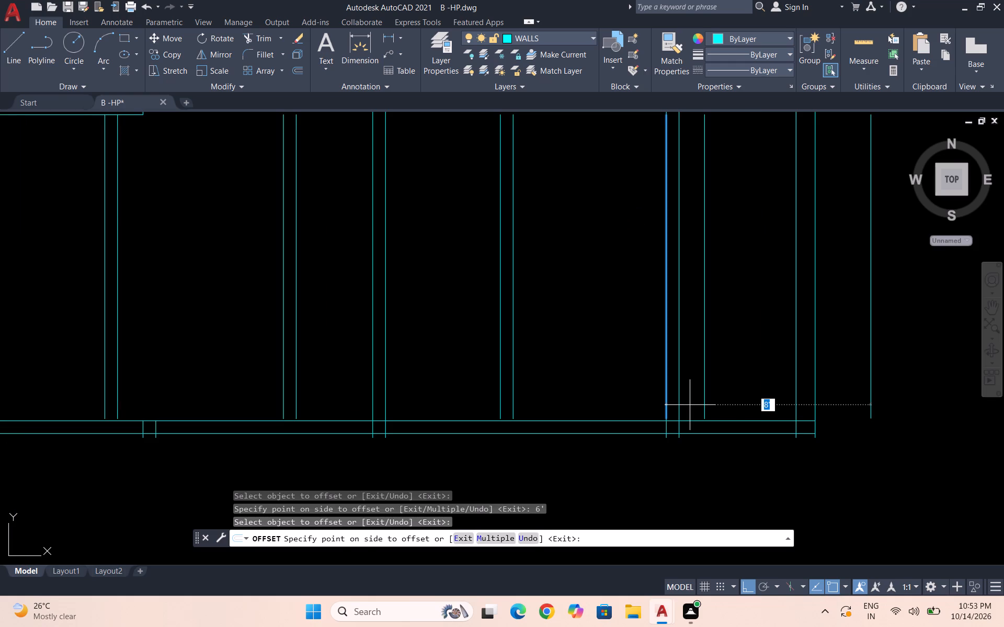
{"action": "key", "text": "Escape"}
{"action": "key", "text": "Escape"}
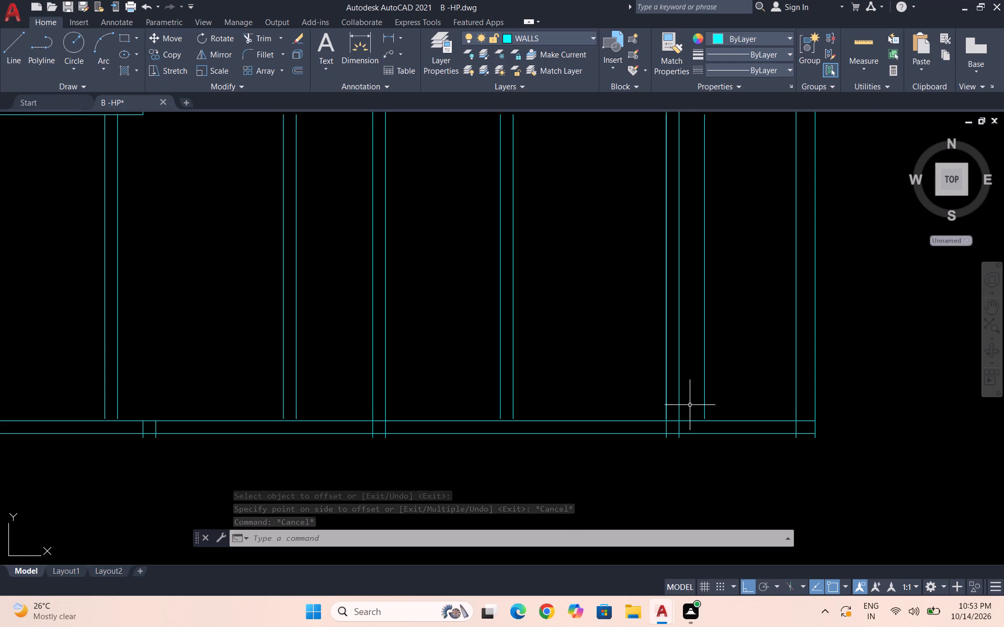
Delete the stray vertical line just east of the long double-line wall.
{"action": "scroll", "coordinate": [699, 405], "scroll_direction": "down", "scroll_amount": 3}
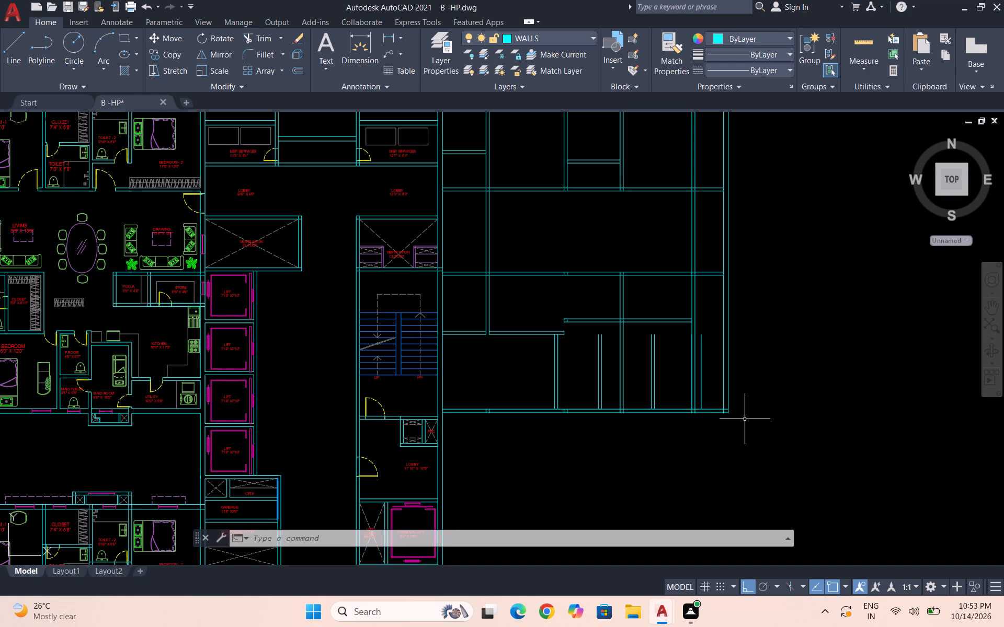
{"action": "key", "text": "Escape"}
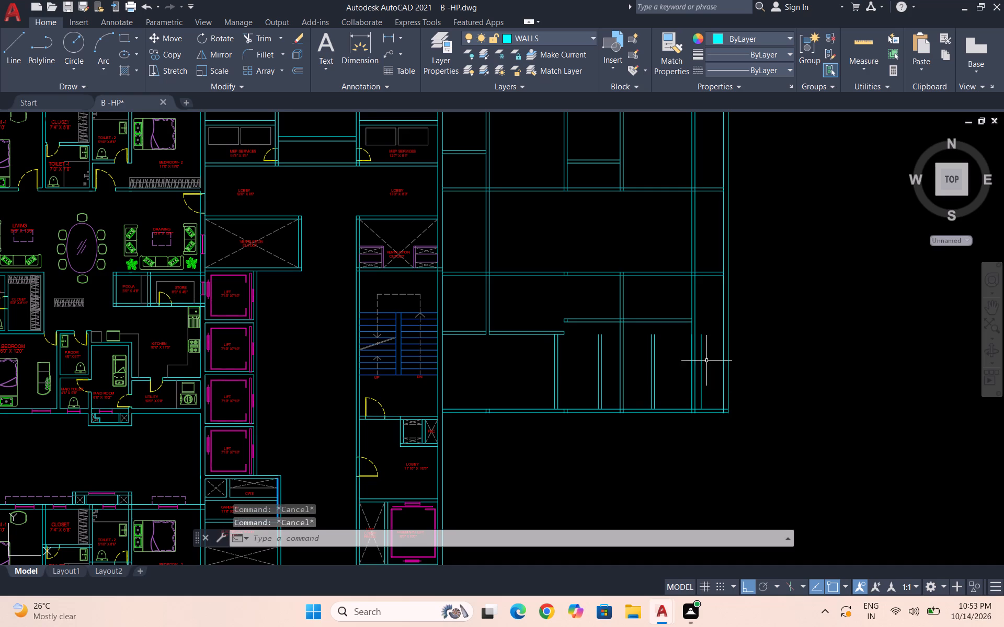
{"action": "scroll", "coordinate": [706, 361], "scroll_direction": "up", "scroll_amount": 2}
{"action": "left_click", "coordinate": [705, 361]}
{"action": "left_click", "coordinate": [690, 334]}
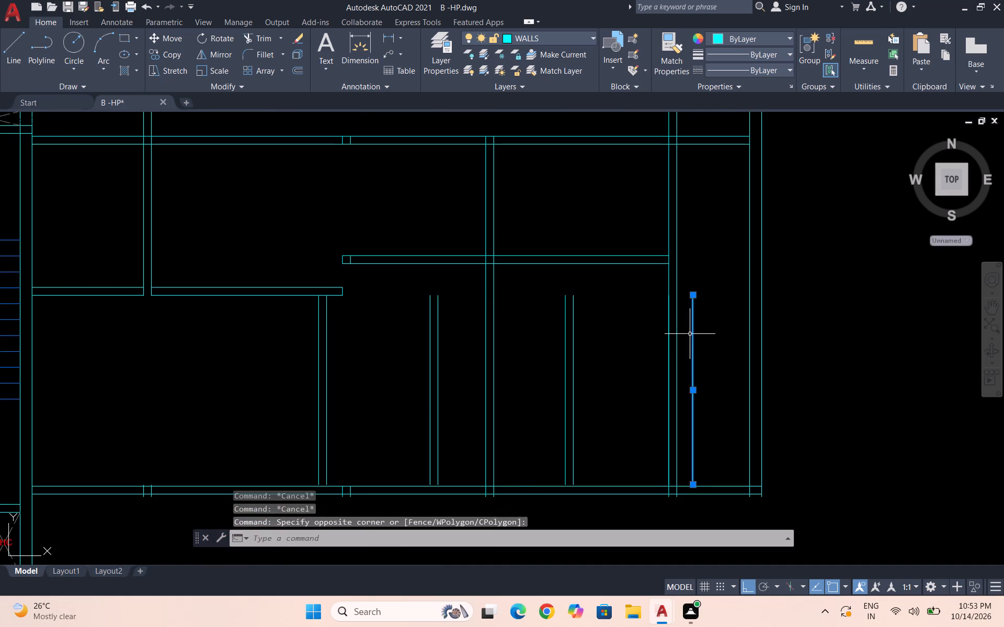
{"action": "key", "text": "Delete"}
Draw a 15'-6" horizontal line from the long eastern wall west across the tops of the two short partitions.
{"action": "scroll", "coordinate": [694, 334], "scroll_direction": "up", "scroll_amount": 1}
{"action": "scroll", "coordinate": [704, 333], "scroll_direction": "down", "scroll_amount": 2}
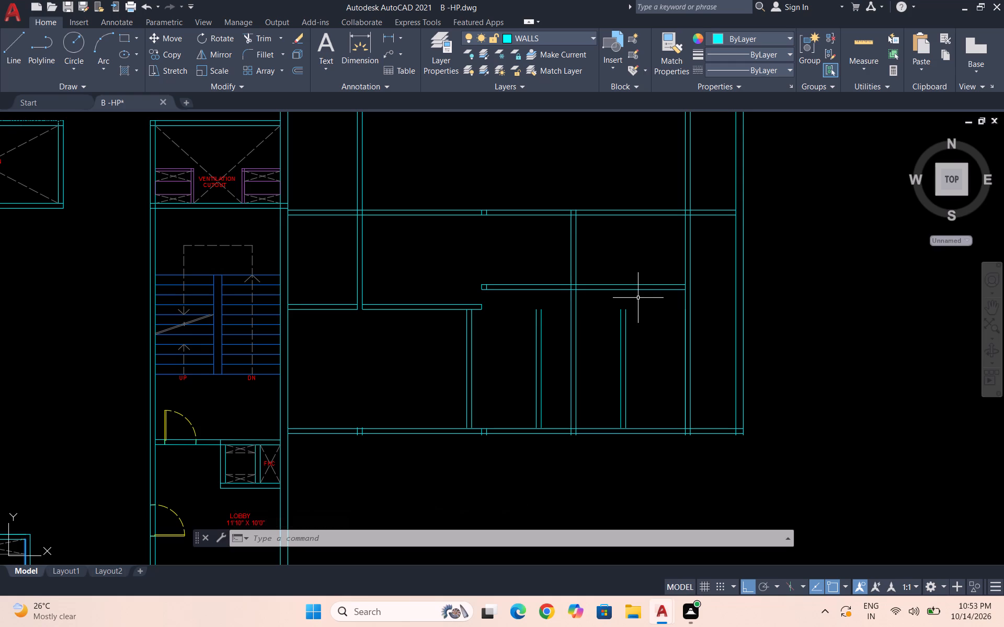
{"action": "key", "text": "l"}
{"action": "key", "text": "Return"}
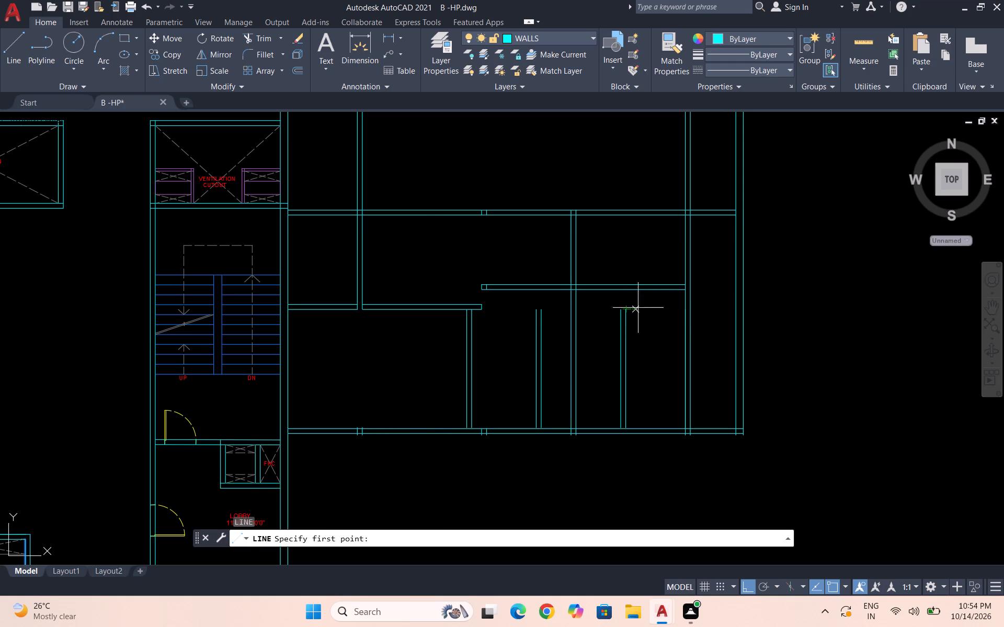
{"action": "left_click", "coordinate": [690, 311]}
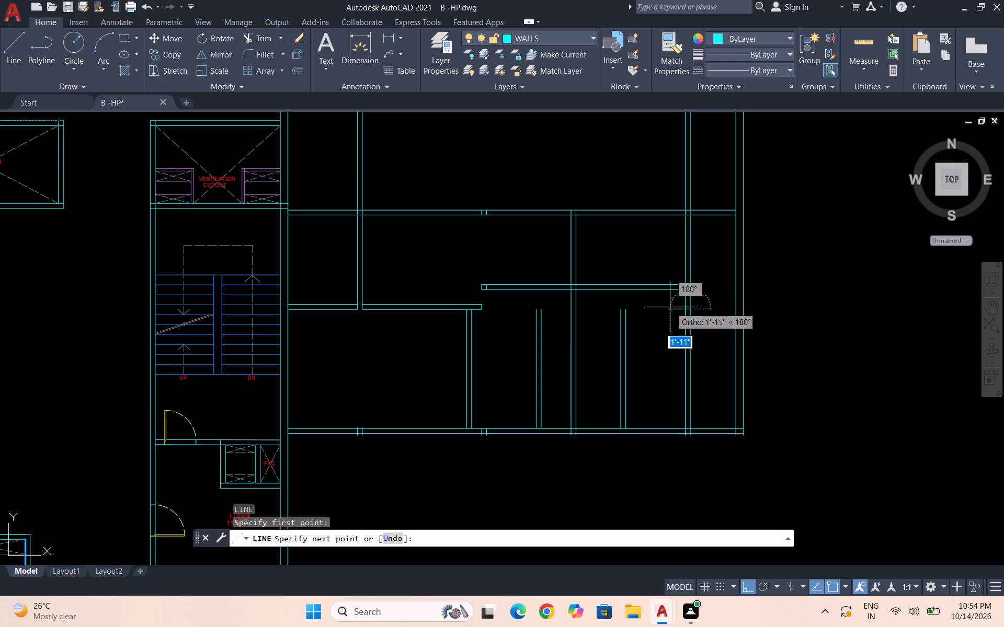
{"action": "left_click", "coordinate": [536, 315]}
{"action": "key", "text": "Escape"}
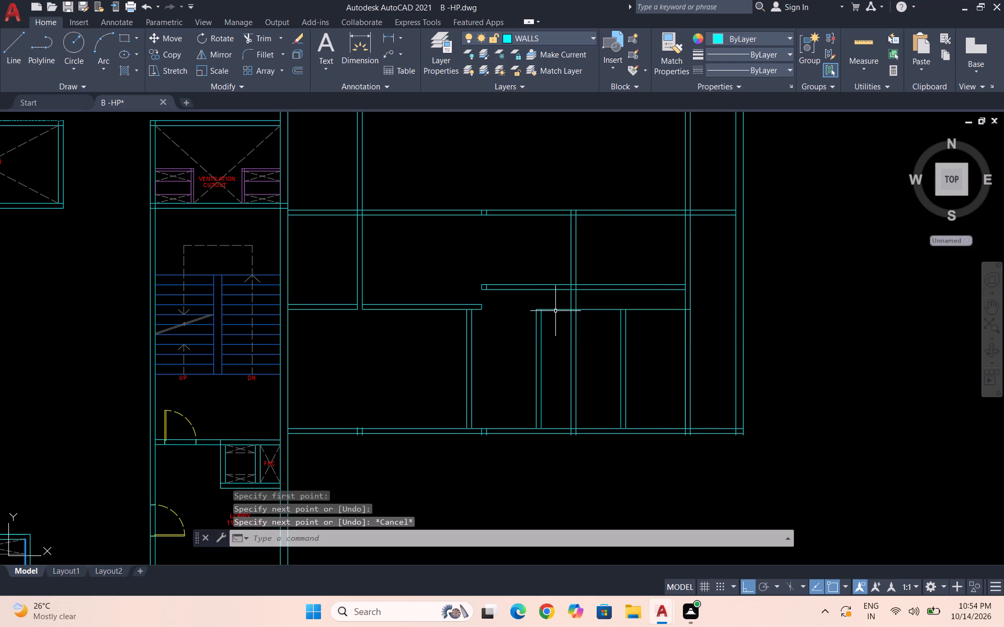
Copy the double-line horizontal wall above the partitions southward so it crosses the partitions and ends at the long eastern wall's outer line.
{"action": "scroll", "coordinate": [600, 301], "scroll_direction": "down", "scroll_amount": 2}
{"action": "scroll", "coordinate": [602, 296], "scroll_direction": "up", "scroll_amount": 1}
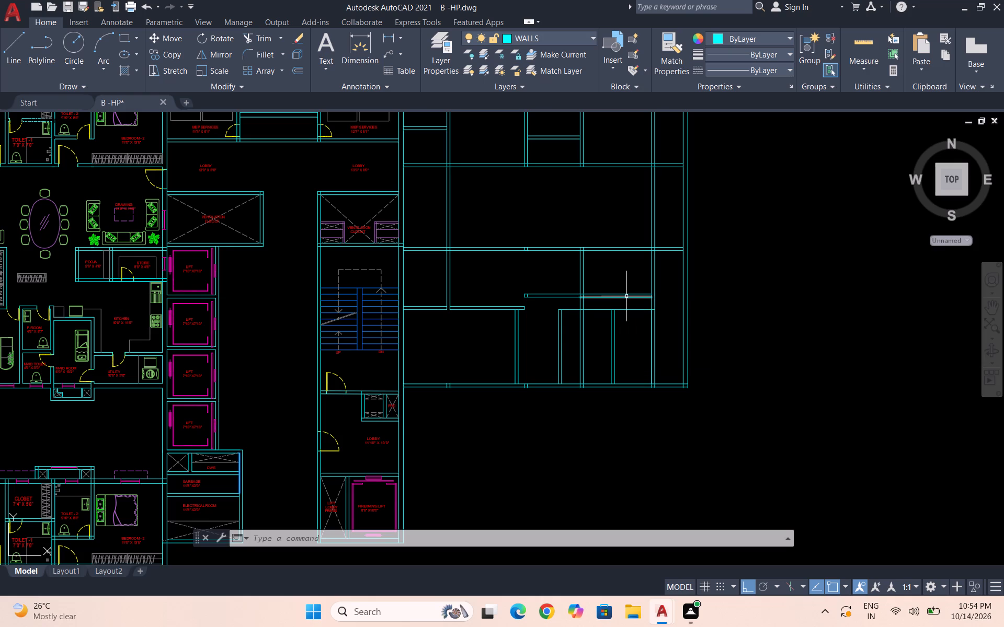
{"action": "key", "text": "Escape"}
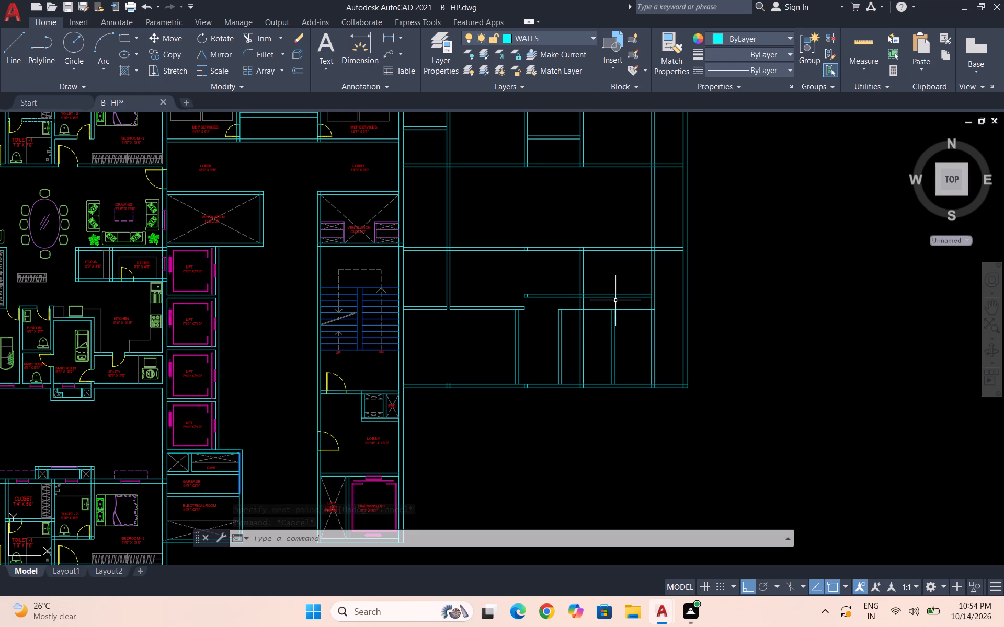
{"action": "scroll", "coordinate": [613, 299], "scroll_direction": "up", "scroll_amount": 2}
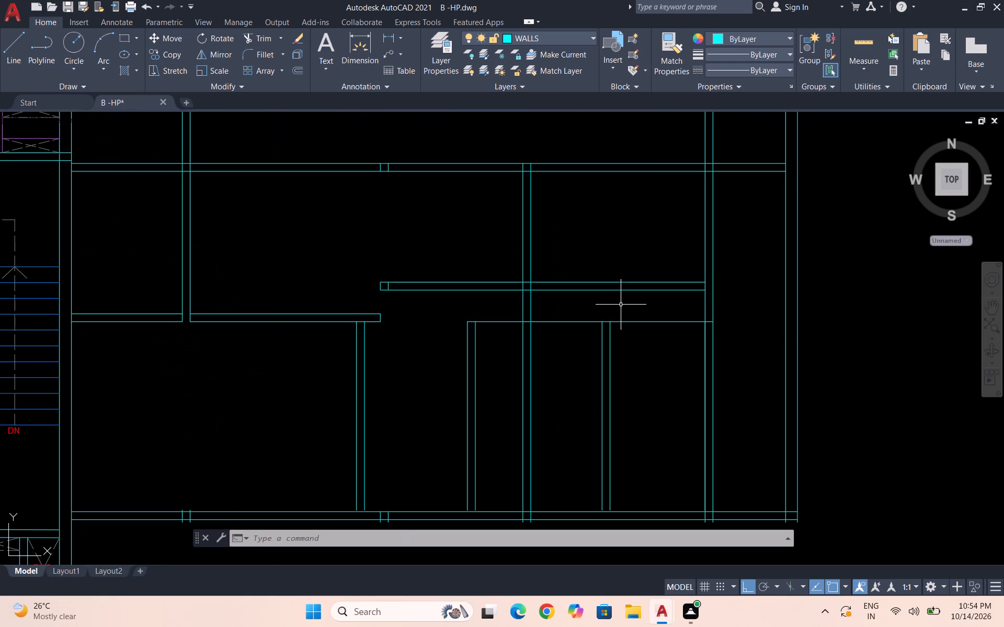
{"action": "left_click", "coordinate": [621, 305]}
{"action": "left_click", "coordinate": [597, 268]}
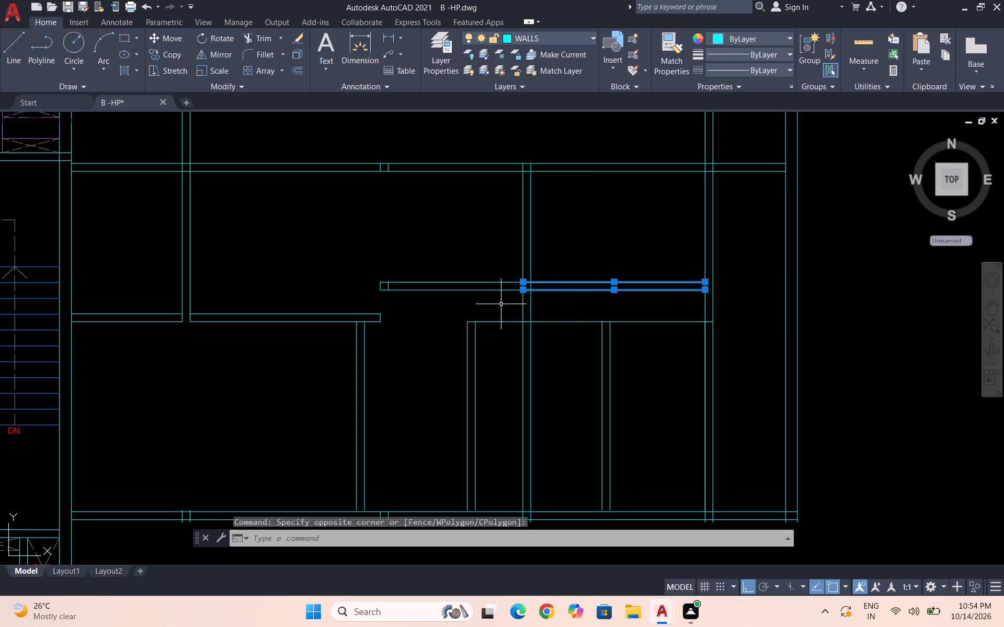
{"action": "left_click", "coordinate": [501, 304]}
{"action": "left_click", "coordinate": [469, 262]}
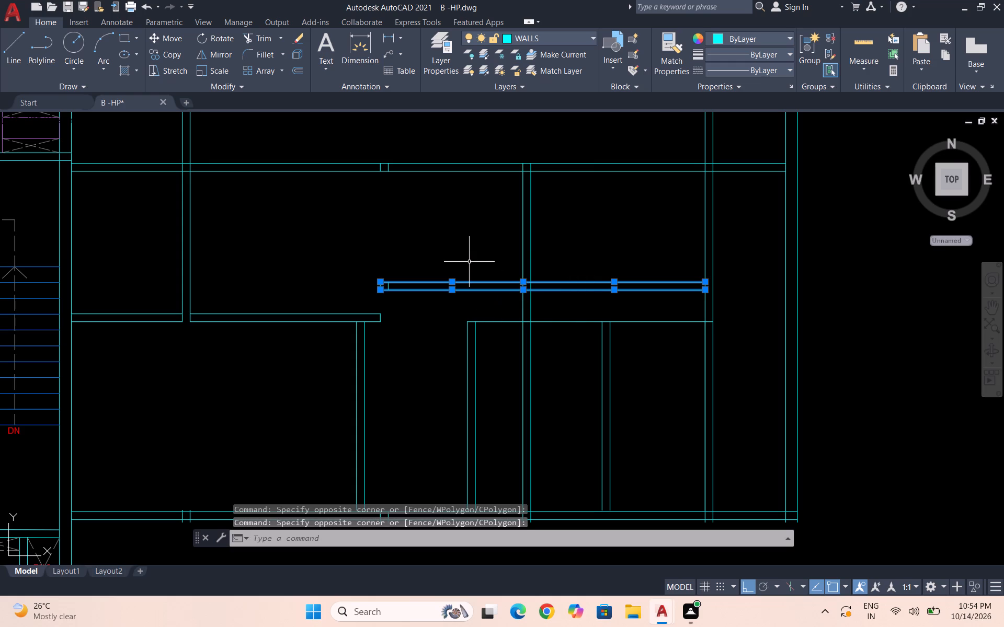
{"action": "type", "text": "CO"}
{"action": "key", "text": "Return"}
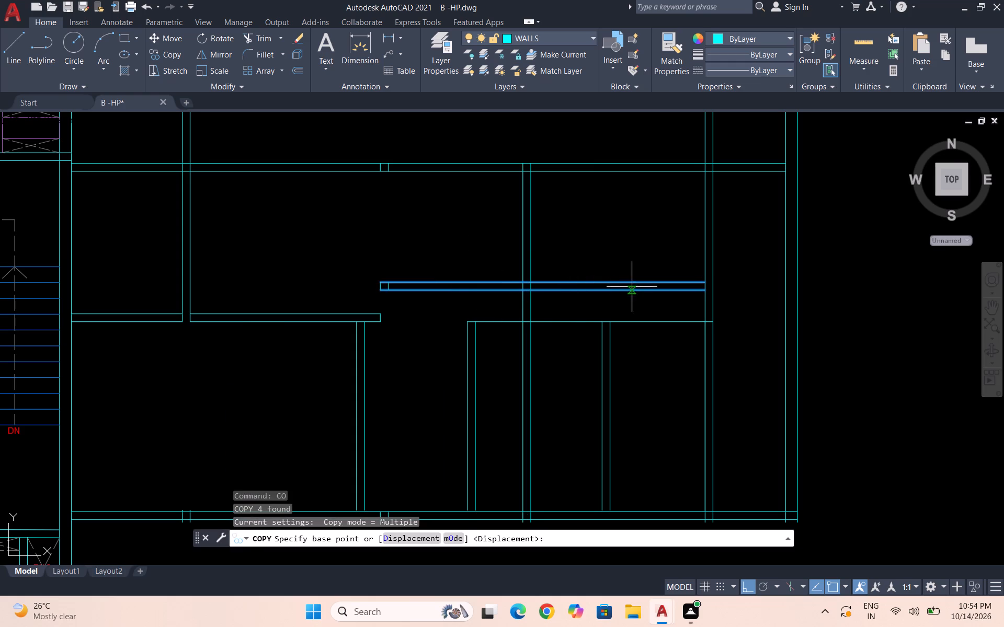
{"action": "left_click", "coordinate": [703, 281]}
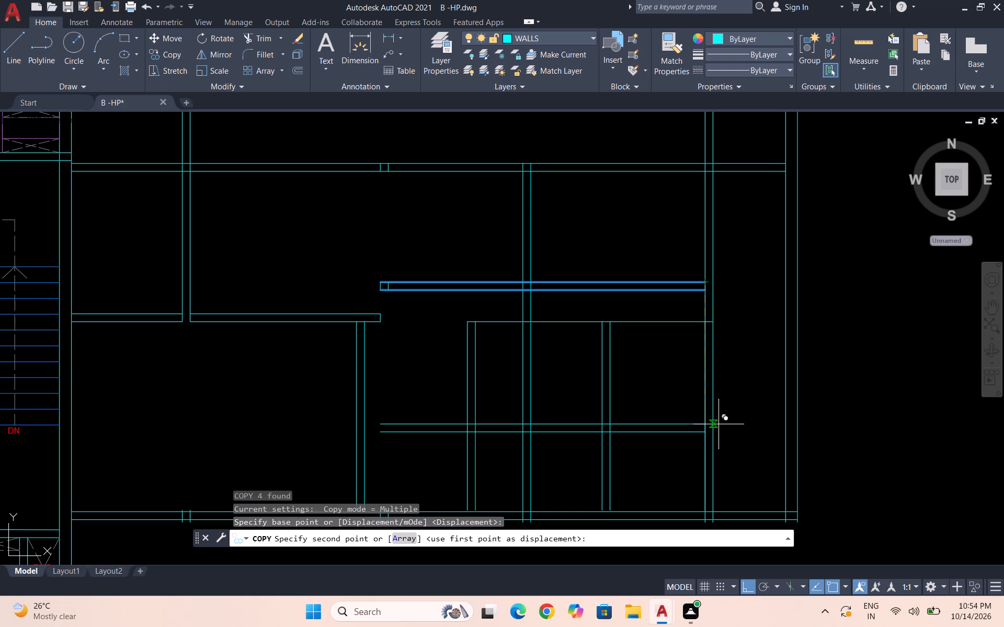
{"action": "left_click", "coordinate": [718, 424]}
{"action": "key", "text": "Escape"}
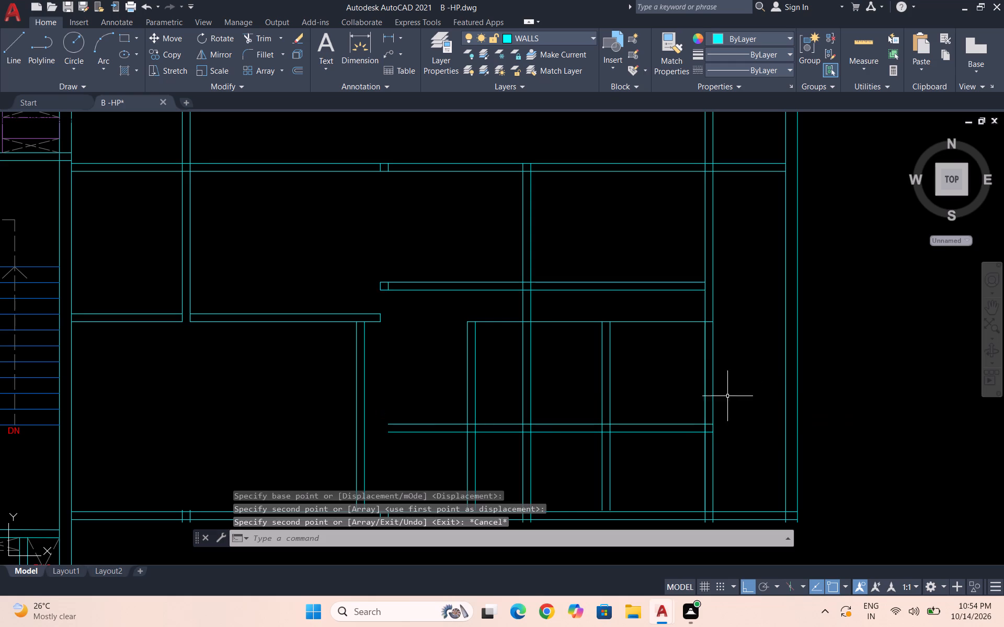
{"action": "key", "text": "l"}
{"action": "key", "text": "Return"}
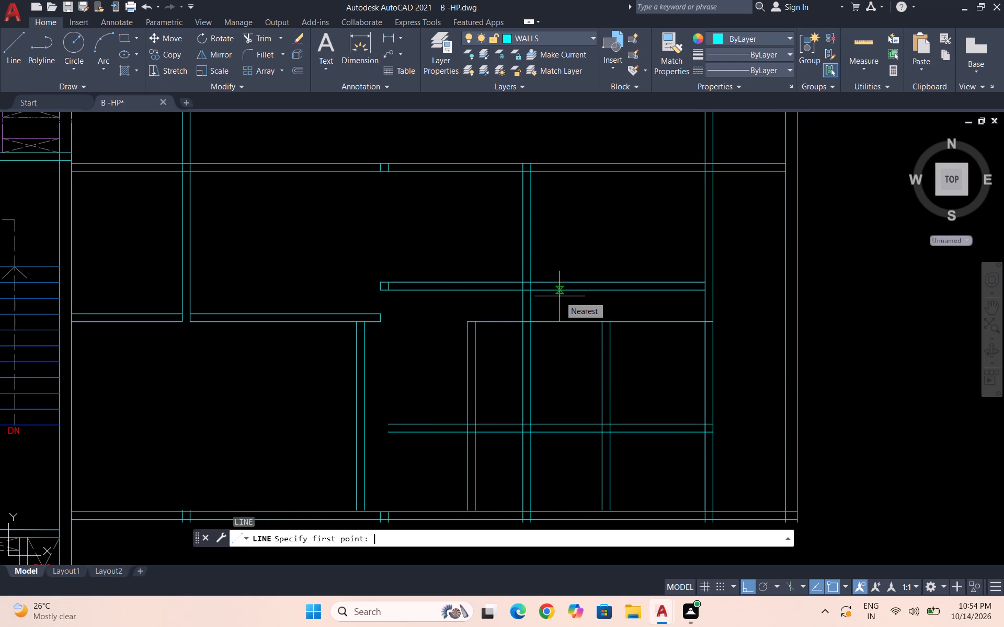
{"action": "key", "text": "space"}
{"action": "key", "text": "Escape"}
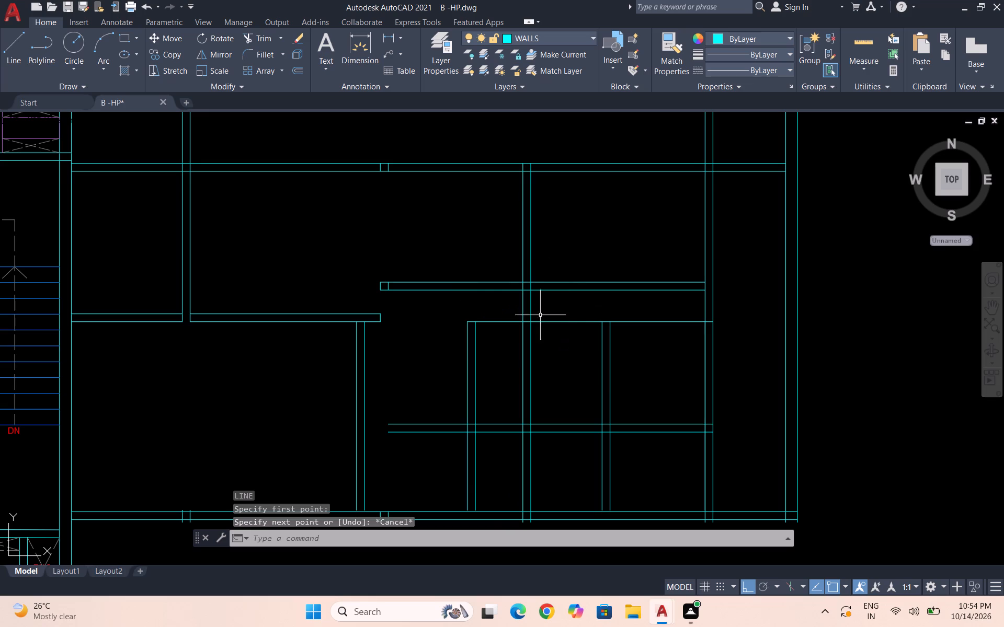
Close the copied horizontal wall's open west end with a short vertical line.
{"action": "key", "text": "space"}
{"action": "scroll", "coordinate": [622, 329], "scroll_direction": "down", "scroll_amount": 1}
{"action": "scroll", "coordinate": [467, 398], "scroll_direction": "up", "scroll_amount": 2}
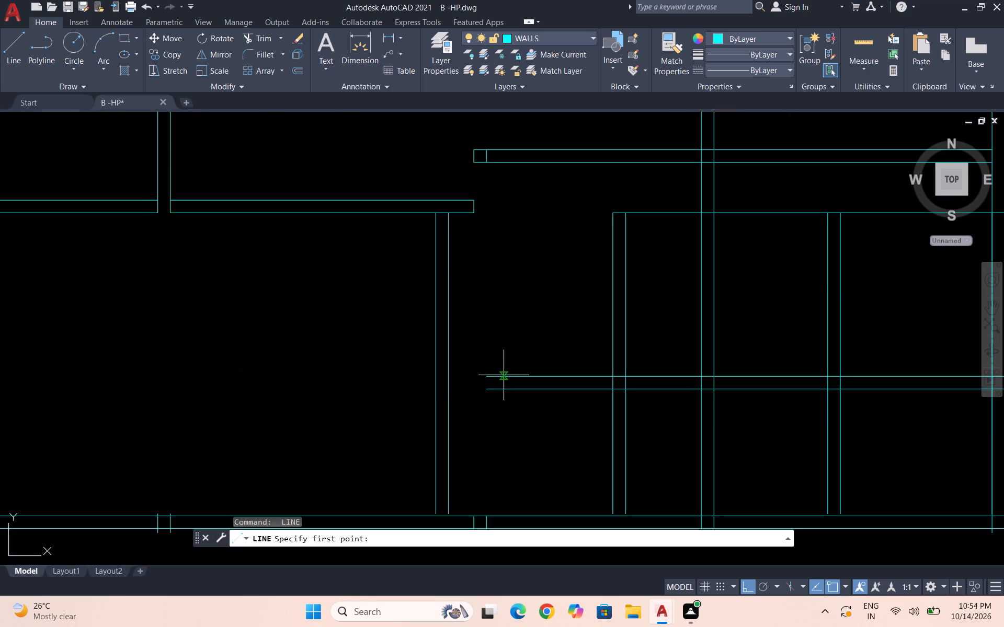
{"action": "scroll", "coordinate": [493, 388], "scroll_direction": "up", "scroll_amount": 2}
{"action": "left_click", "coordinate": [471, 392]}
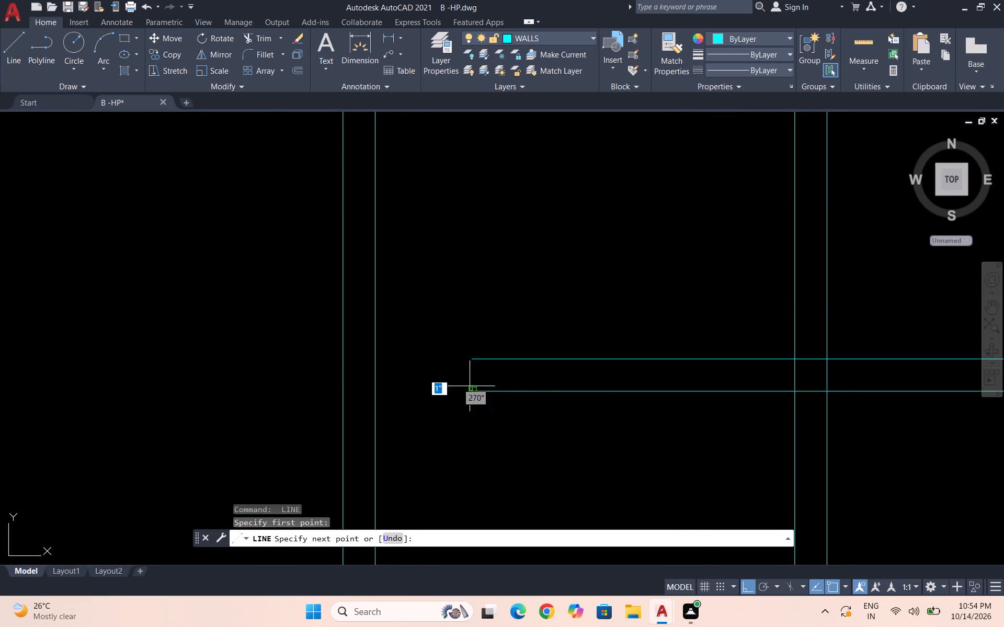
{"action": "left_click", "coordinate": [472, 364]}
{"action": "key", "text": "Escape"}
{"action": "scroll", "coordinate": [475, 365], "scroll_direction": "down", "scroll_amount": 3}
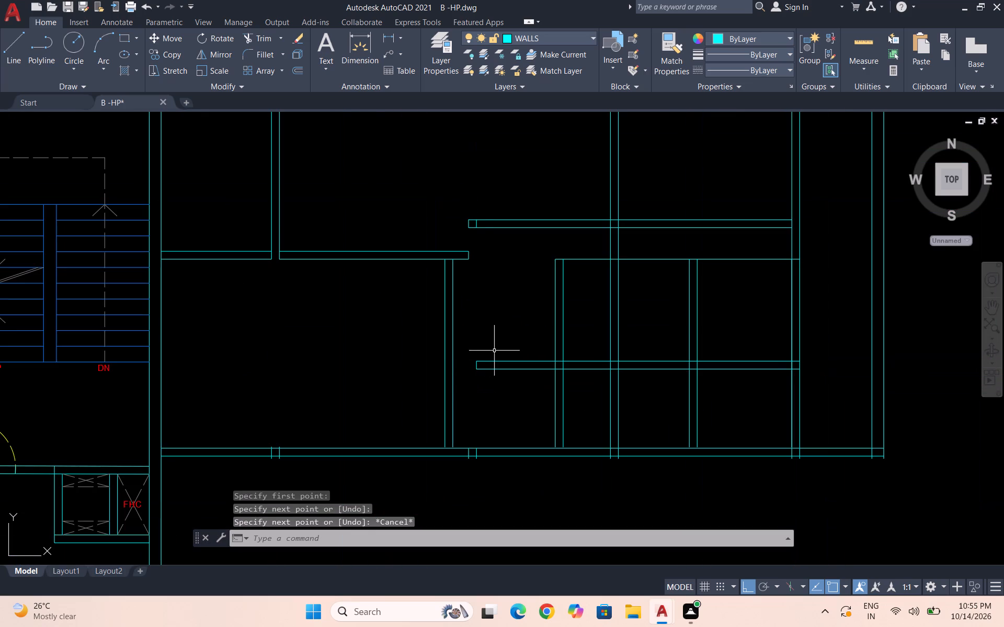
Delete the double-line horizontal wall above the two short partitions together with its two short vertical lines at the west end.
{"action": "scroll", "coordinate": [639, 298], "scroll_direction": "down", "scroll_amount": 2}
{"action": "scroll", "coordinate": [662, 268], "scroll_direction": "up", "scroll_amount": 1}
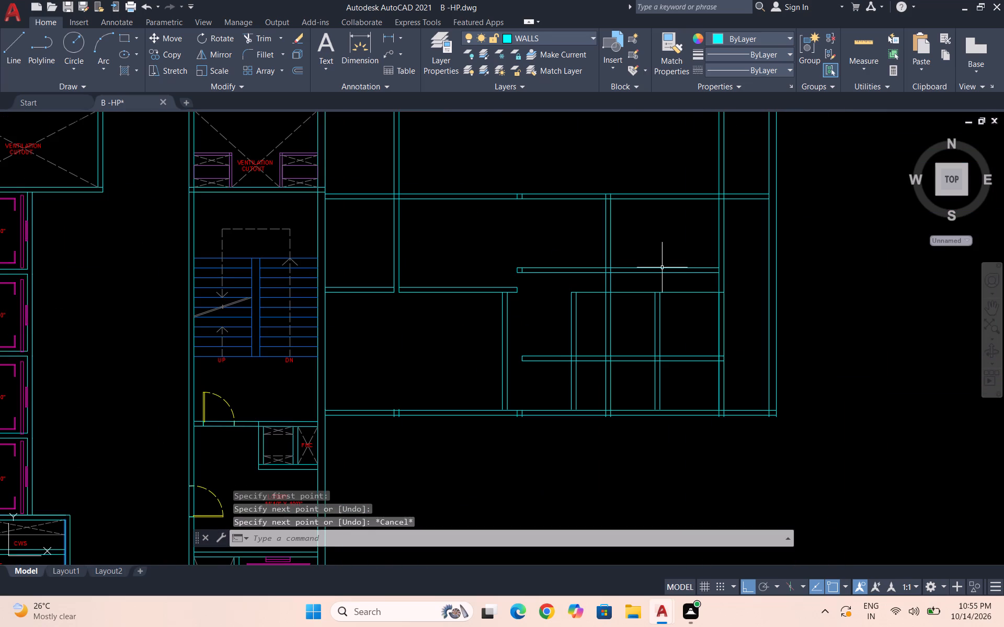
{"action": "left_click", "coordinate": [664, 276]}
{"action": "left_click", "coordinate": [647, 251]}
{"action": "left_click_drag", "start_coordinate": [584, 278], "coordinate": [578, 275]}
{"action": "left_click", "coordinate": [532, 257]}
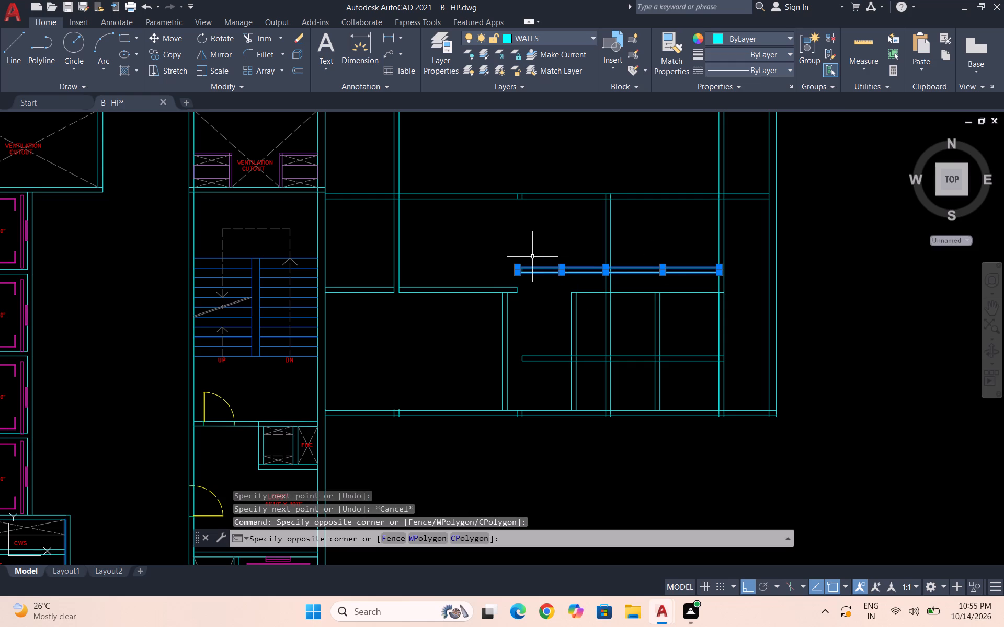
{"action": "key", "text": "Delete"}
{"action": "scroll", "coordinate": [532, 257], "scroll_direction": "up", "scroll_amount": 1}
{"action": "scroll", "coordinate": [485, 294], "scroll_direction": "up", "scroll_amount": 3}
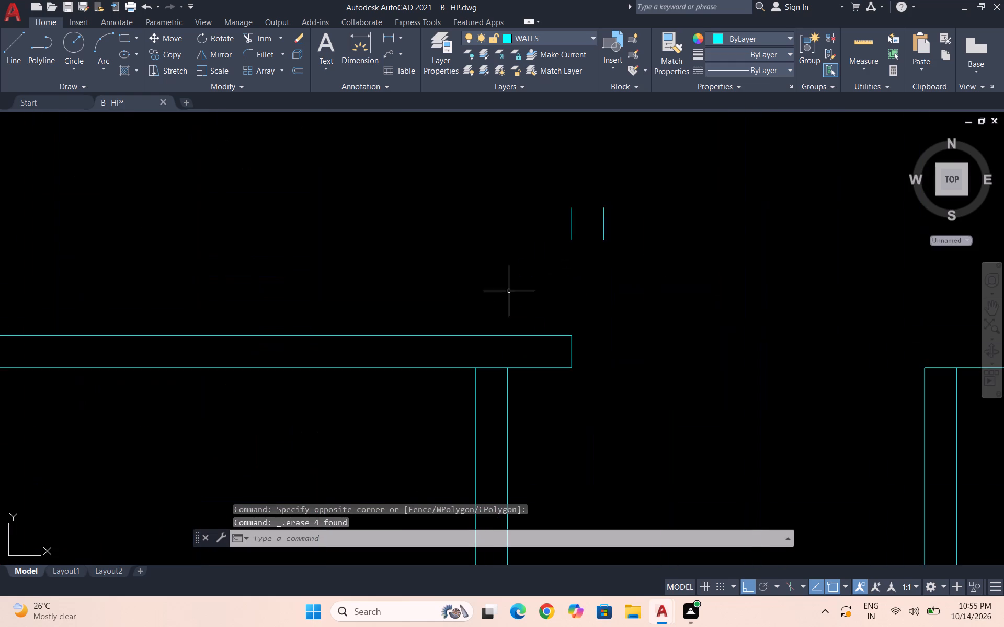
{"action": "left_click_drag", "start_coordinate": [639, 256], "coordinate": [633, 246]}
{"action": "left_click", "coordinate": [521, 199]}
{"action": "key", "text": "Delete"}
Trim the double-line vertical wall running between the two partitions, from the line across their tops down to the copied horizontal wall.
{"action": "scroll", "coordinate": [546, 226], "scroll_direction": "down", "scroll_amount": 5}
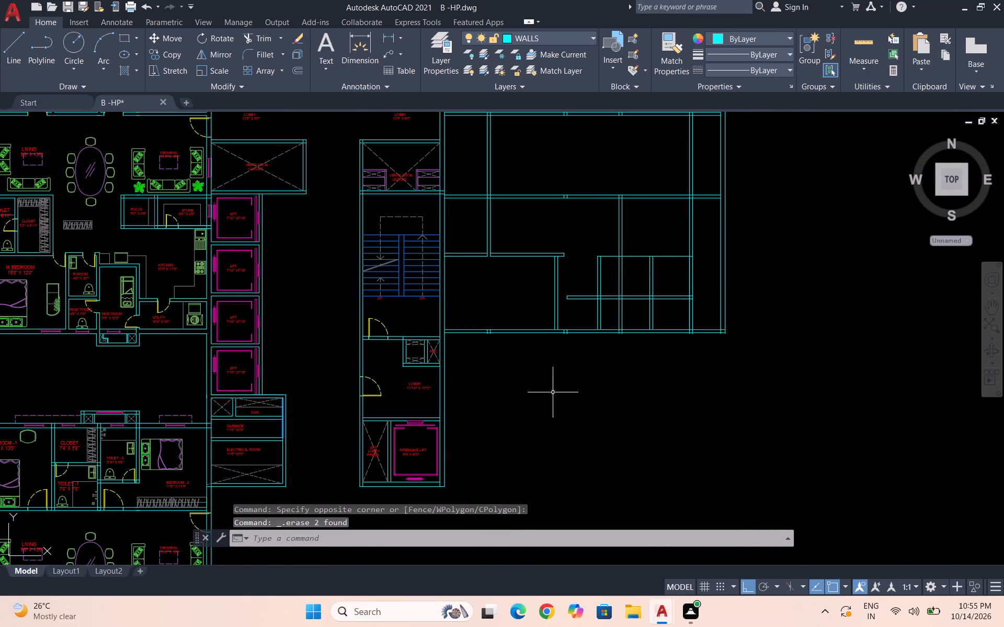
{"action": "scroll", "coordinate": [638, 359], "scroll_direction": "down", "scroll_amount": 1}
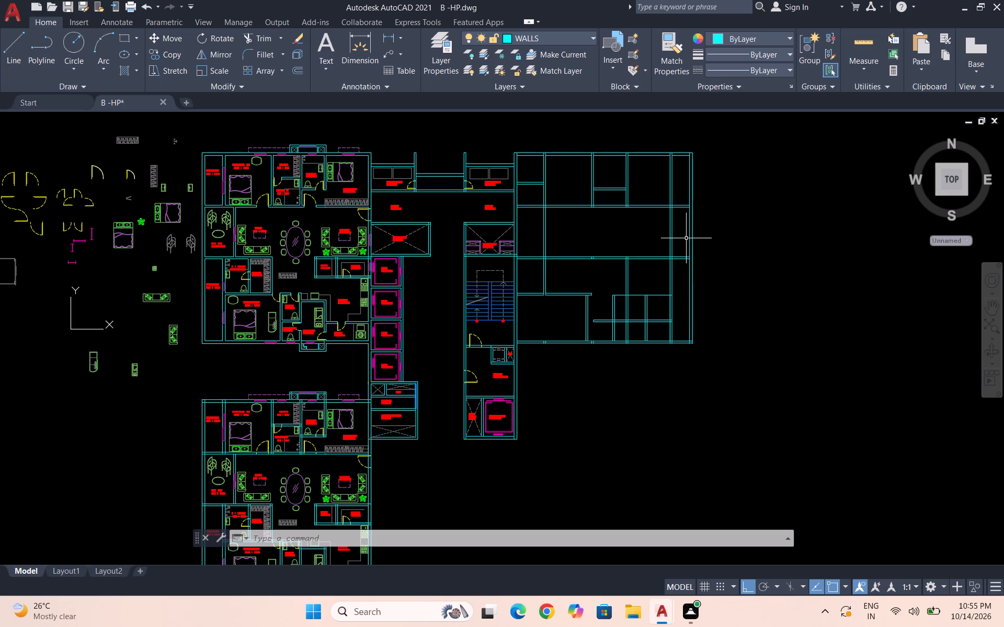
{"action": "scroll", "coordinate": [648, 350], "scroll_direction": "up", "scroll_amount": 1}
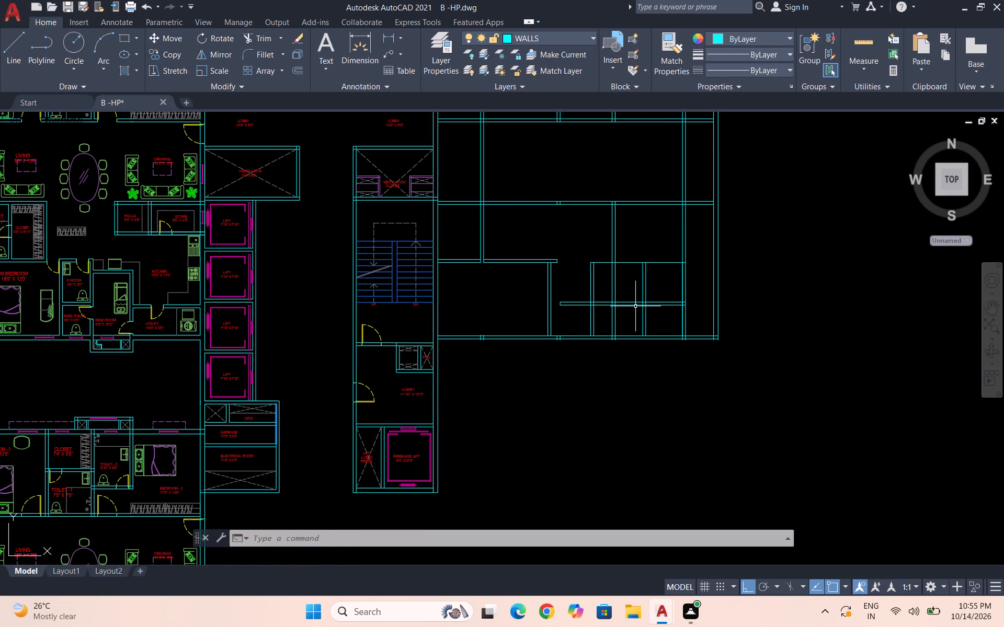
{"action": "scroll", "coordinate": [625, 300], "scroll_direction": "up", "scroll_amount": 1}
{"action": "type", "text": "TR"}
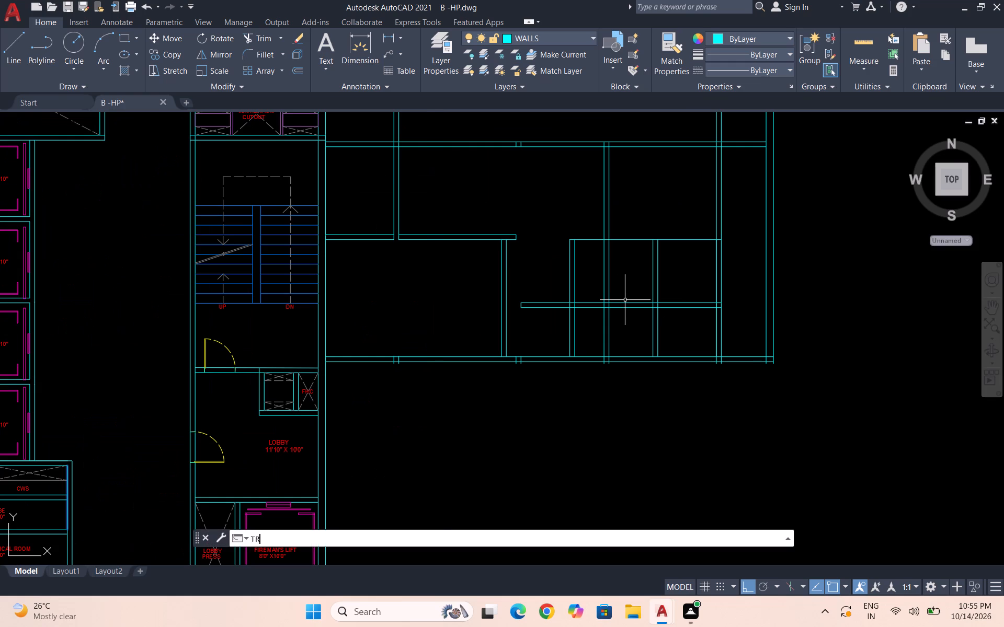
{"action": "key", "text": "Return"}
{"action": "scroll", "coordinate": [607, 285], "scroll_direction": "up", "scroll_amount": 2}
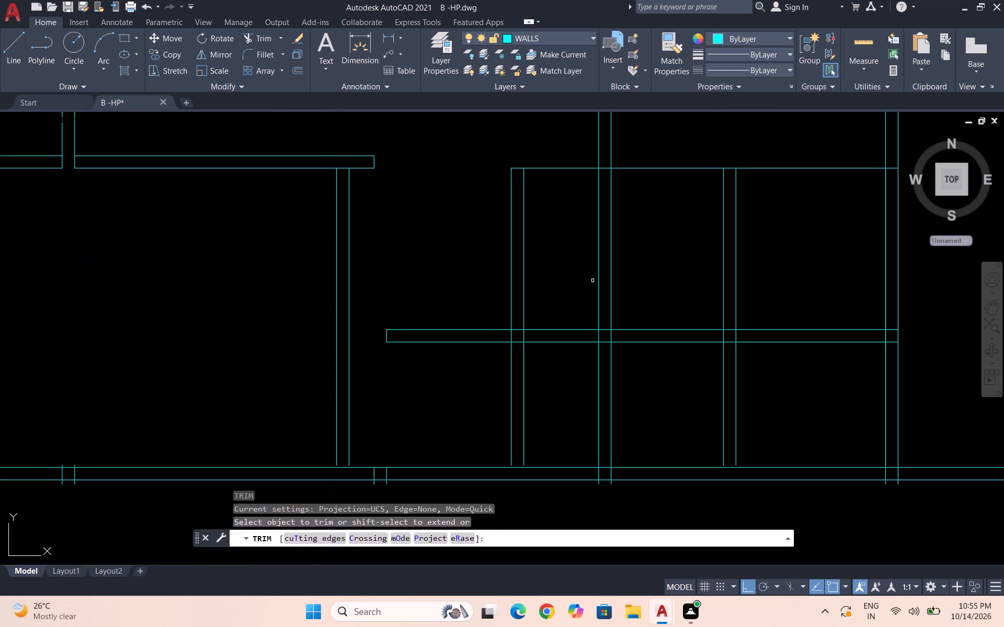
{"action": "left_click_drag", "start_coordinate": [591, 281], "coordinate": [650, 278]}
{"action": "scroll", "coordinate": [627, 283], "scroll_direction": "down", "scroll_amount": 4}
{"action": "scroll", "coordinate": [632, 259], "scroll_direction": "up", "scroll_amount": 2}
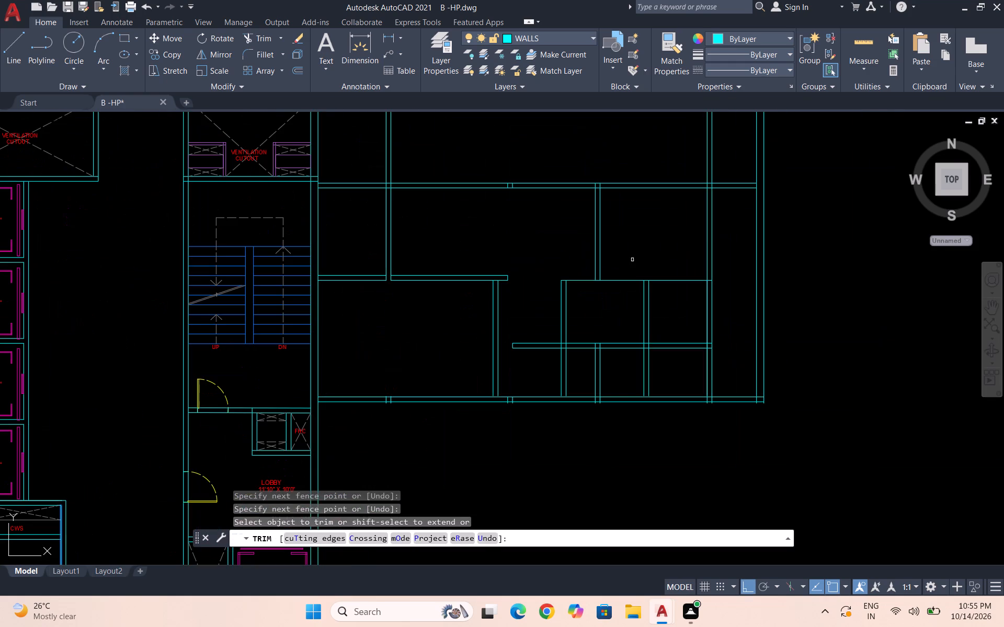
{"action": "scroll", "coordinate": [597, 251], "scroll_direction": "down", "scroll_amount": 3}
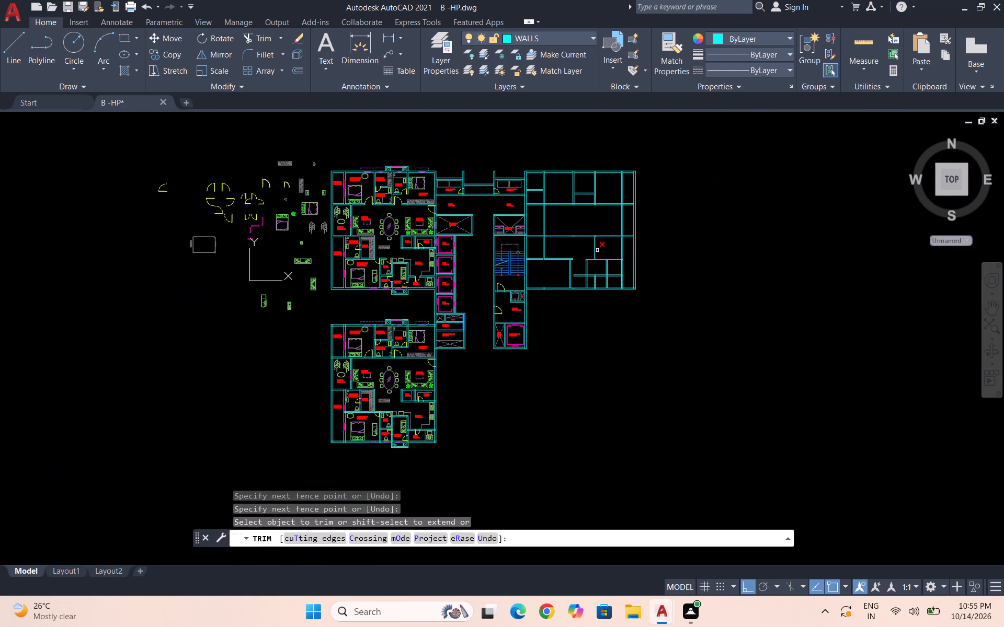
{"action": "scroll", "coordinate": [597, 254], "scroll_direction": "up", "scroll_amount": 2}
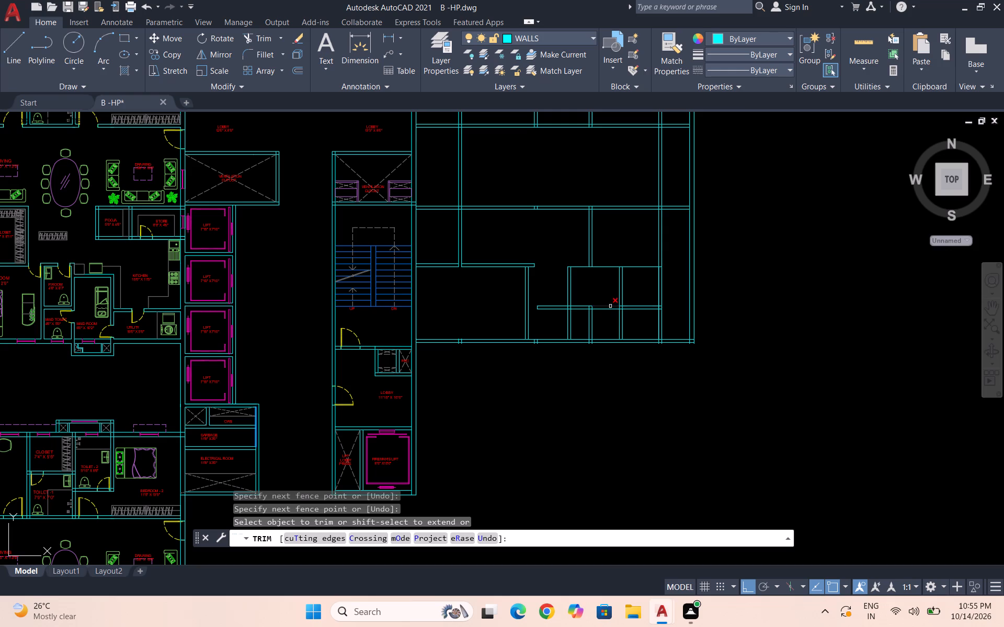
{"action": "scroll", "coordinate": [605, 292], "scroll_direction": "up", "scroll_amount": 2}
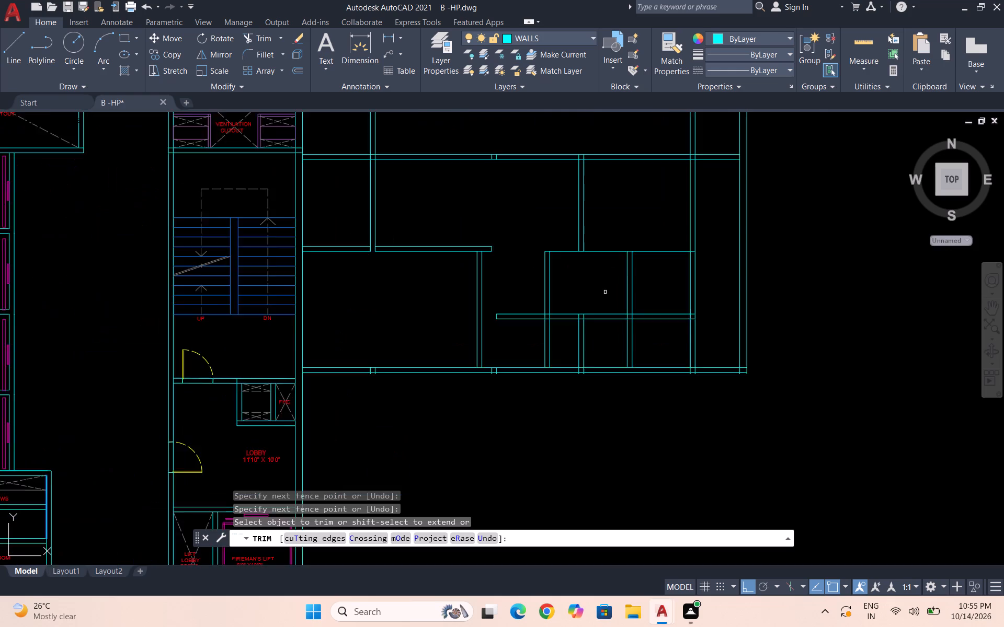
{"action": "key", "text": "Escape"}
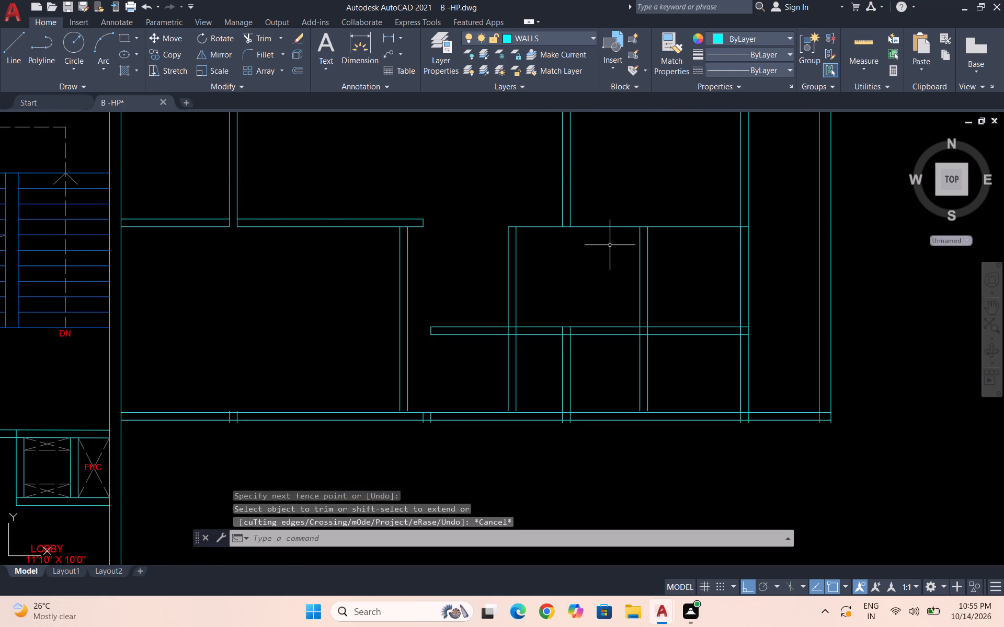
Offset the line across the tops of the partitions 6" southward to make it a double-line wall.
{"action": "key", "text": "o"}
{"action": "key", "text": "Return"}
{"action": "type", "text": "6\""}
{"action": "key", "text": "Return"}
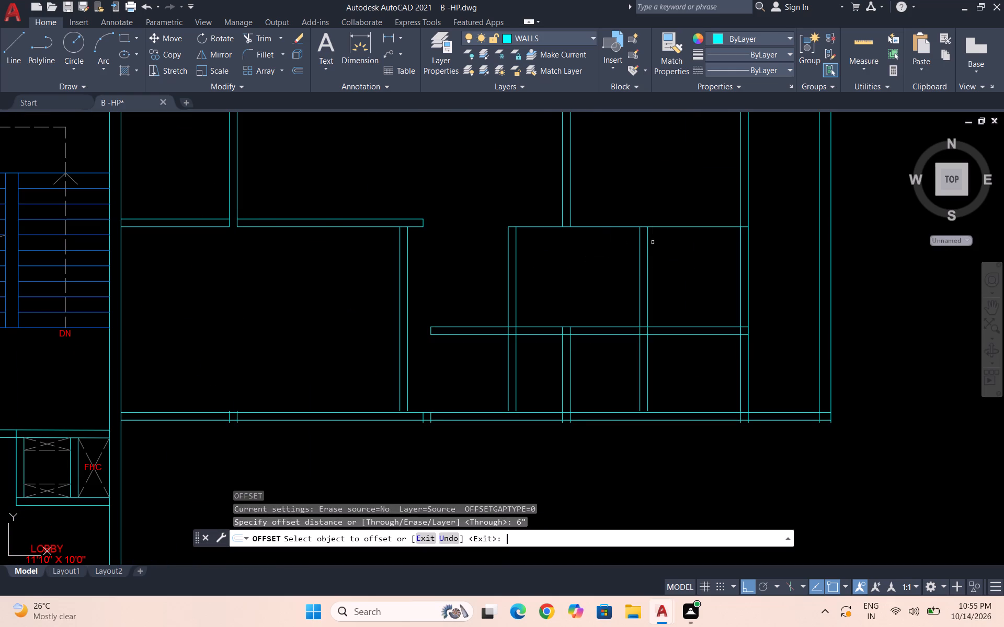
{"action": "left_click", "coordinate": [599, 225]}
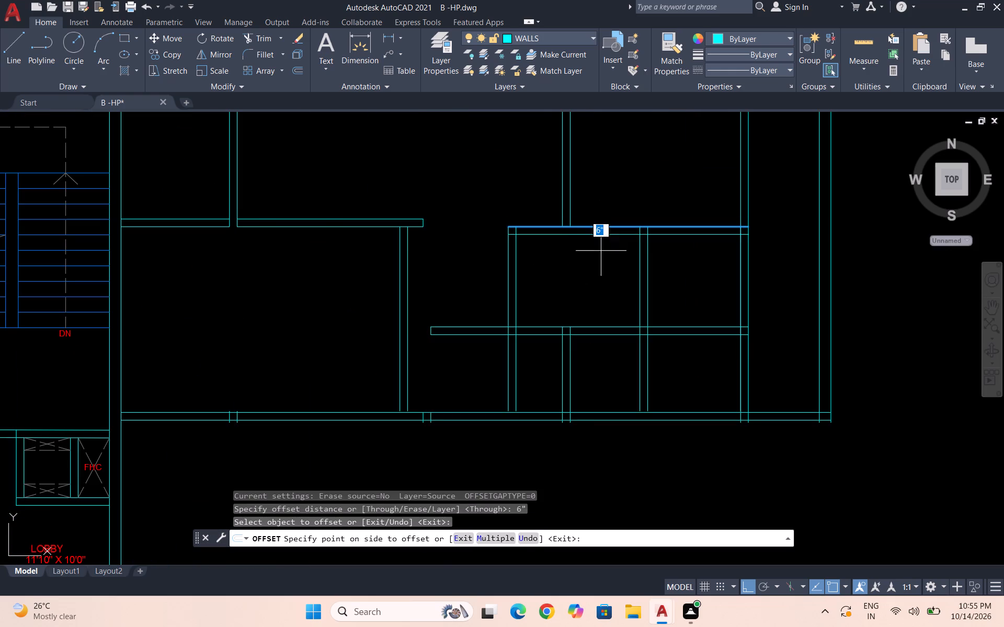
{"action": "left_click", "coordinate": [601, 251]}
{"action": "scroll", "coordinate": [558, 282], "scroll_direction": "down", "scroll_amount": 1}
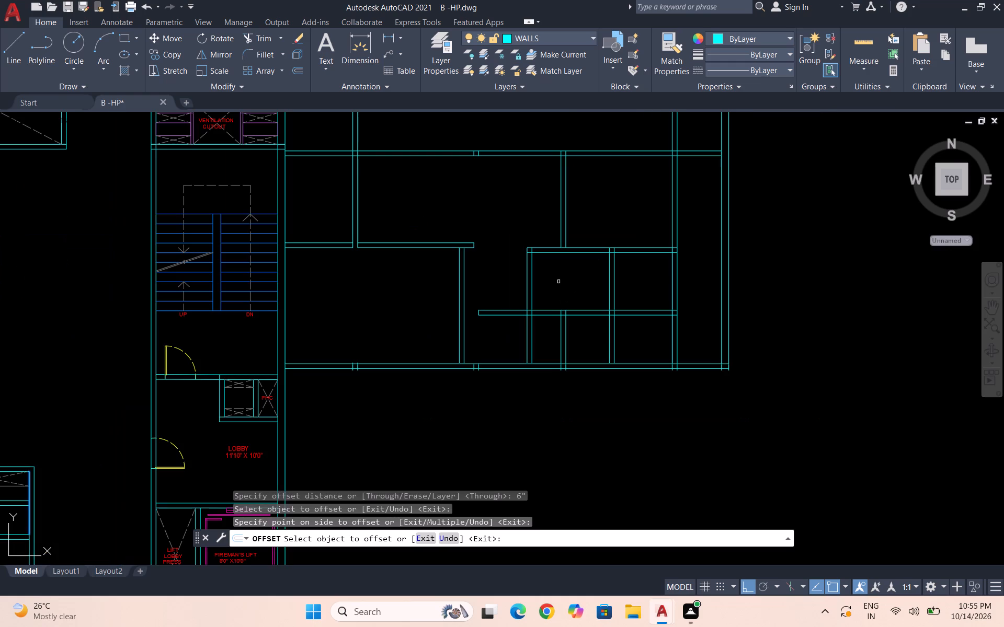
{"action": "scroll", "coordinate": [562, 285], "scroll_direction": "down", "scroll_amount": 1}
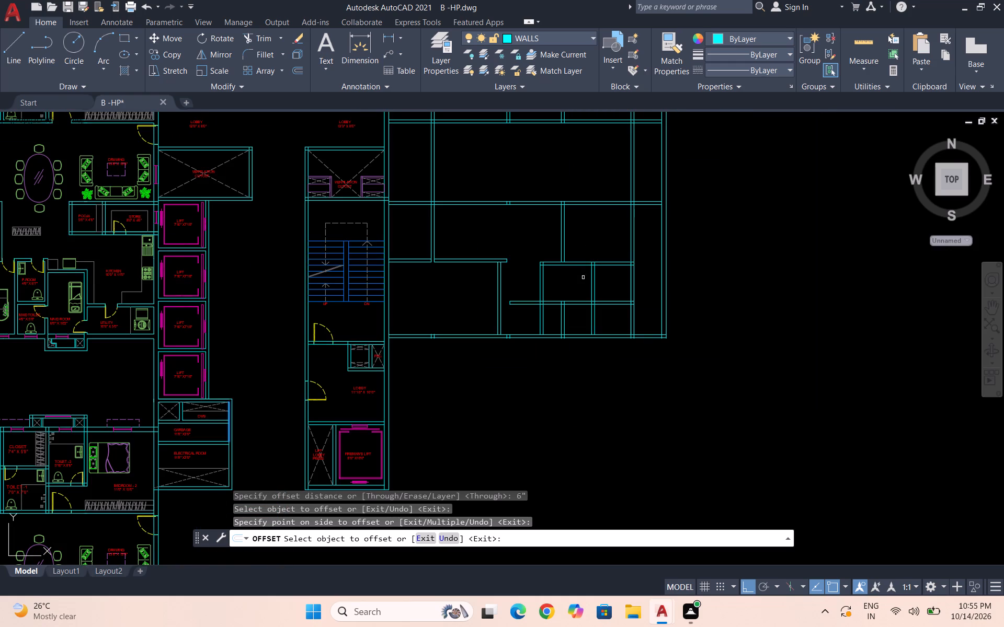
{"action": "scroll", "coordinate": [583, 278], "scroll_direction": "up", "scroll_amount": 1}
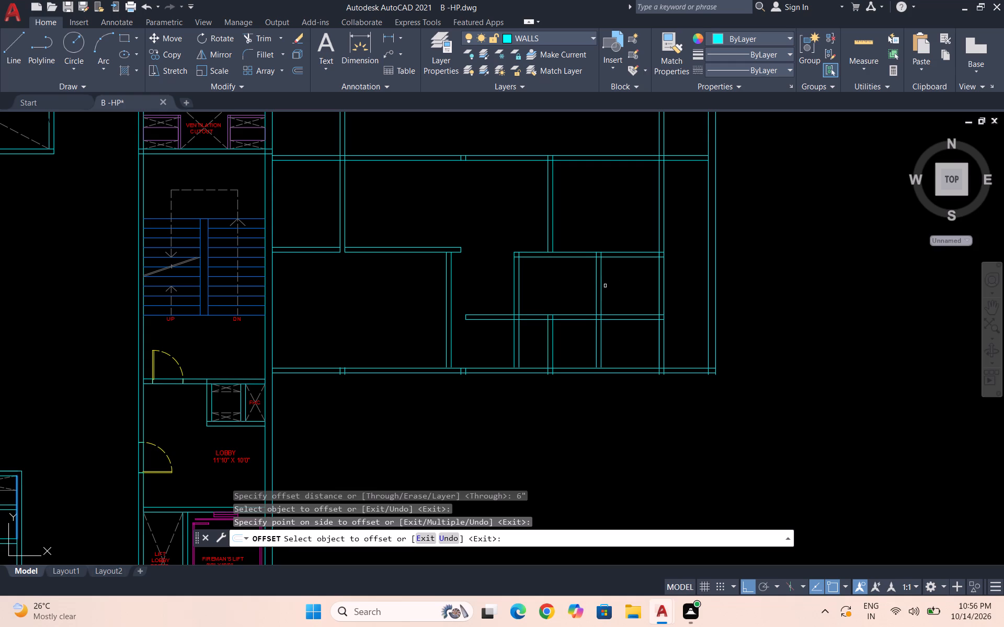
{"action": "key", "text": "Escape"}
Offset the west partition's inner line 5'7" east, and offset the resulting line 6" east to form a new double-line partition.
{"action": "key", "text": "o"}
{"action": "key", "text": "Return"}
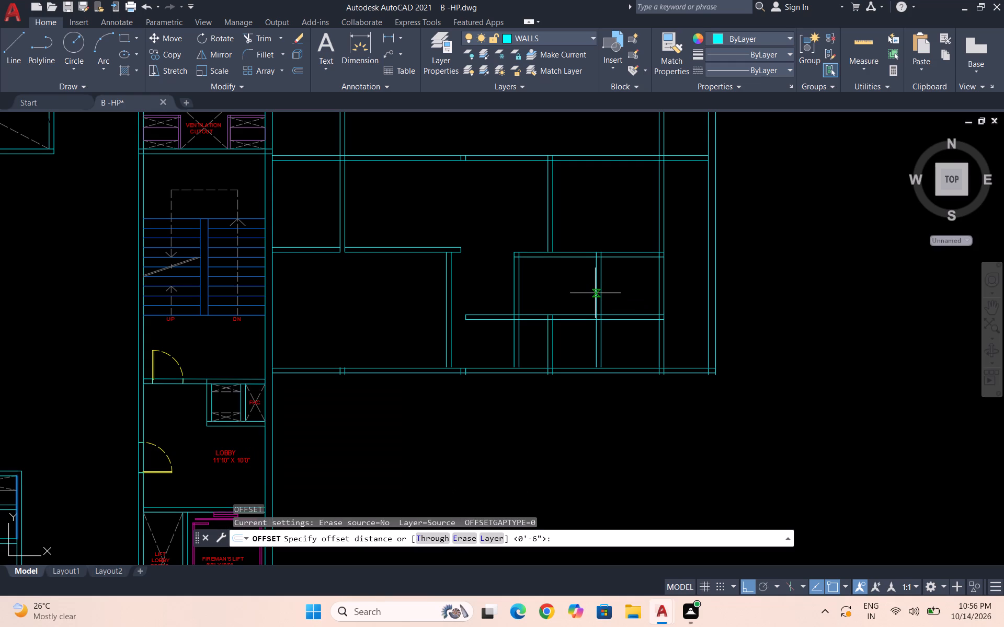
{"action": "key", "text": "5"}
{"action": "type", "text": "'7\""}
{"action": "key", "text": "Return"}
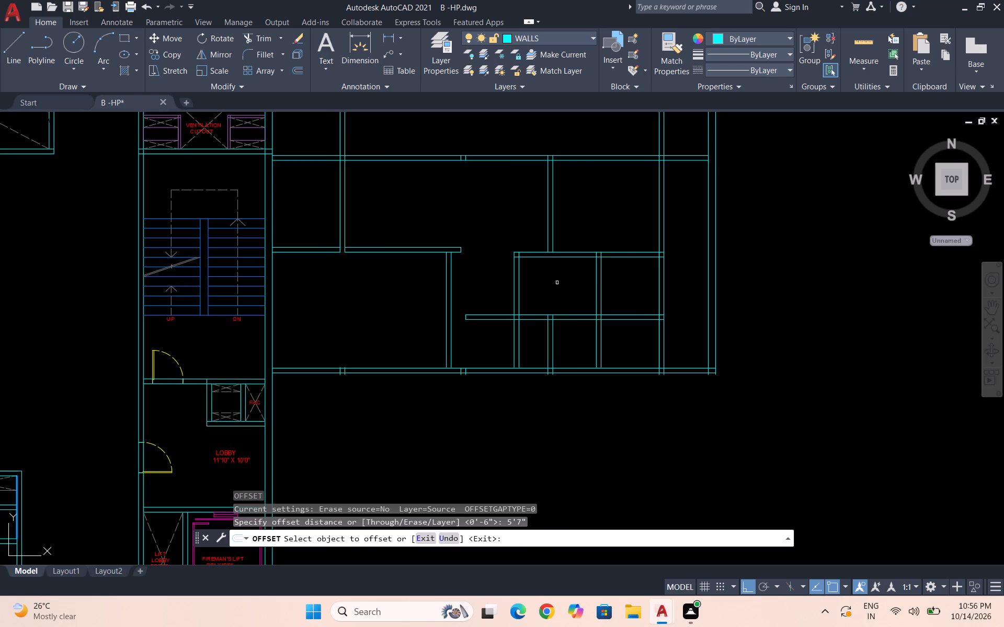
{"action": "left_click", "coordinate": [518, 278]}
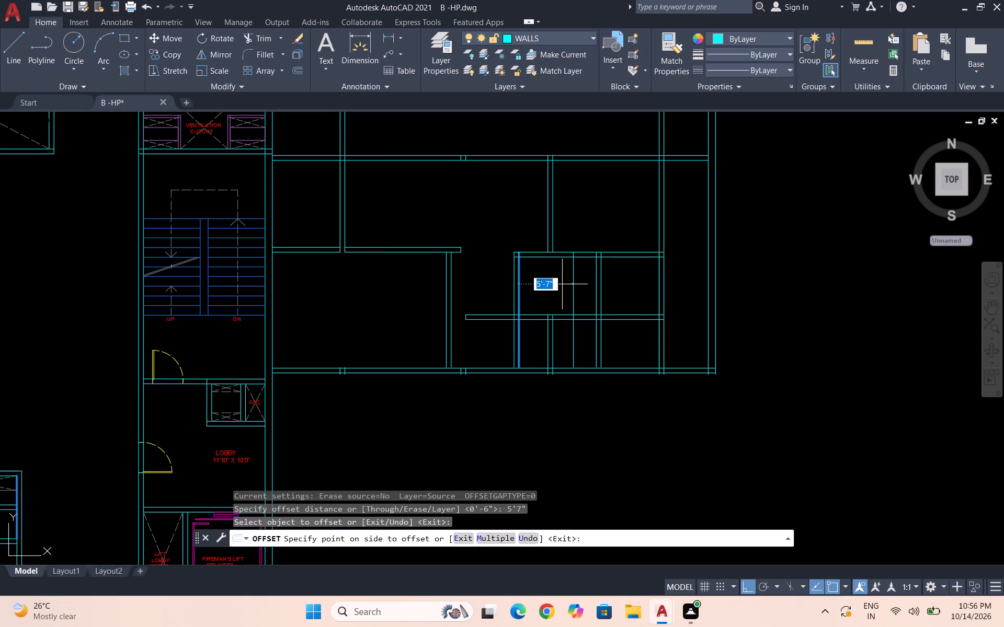
{"action": "left_click", "coordinate": [562, 284]}
{"action": "left_click", "coordinate": [572, 281]}
{"action": "type", "text": "6\""}
{"action": "key", "text": "Return"}
{"action": "key", "text": "Escape"}
Trim away the new partition and the middle vertical wall between the copied horizontal wall and the bottom wall.
{"action": "type", "text": "TR"}
{"action": "key", "text": "Return"}
{"action": "scroll", "coordinate": [573, 323], "scroll_direction": "up", "scroll_amount": 2}
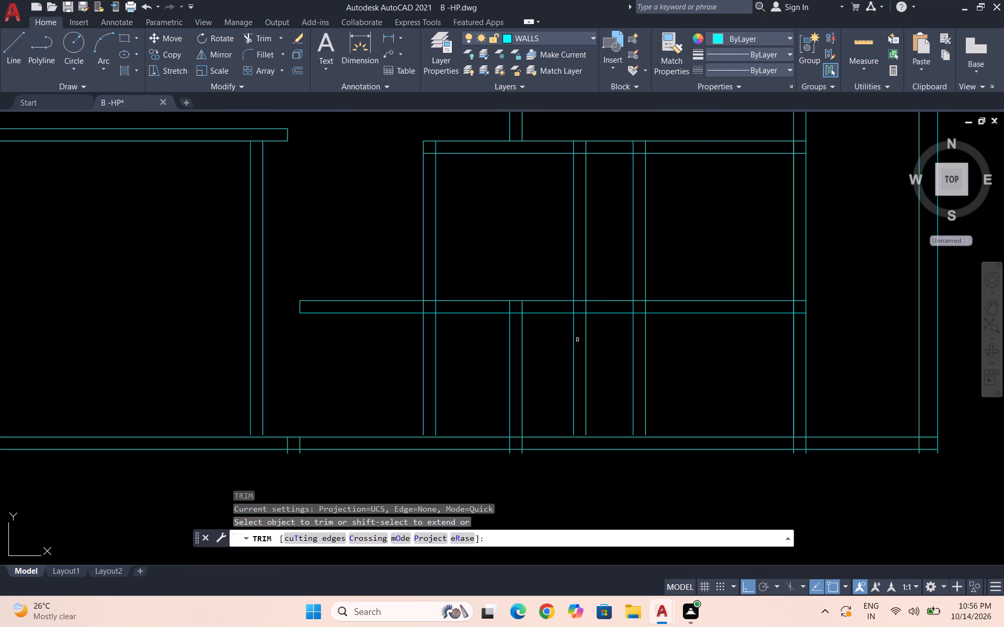
{"action": "left_click_drag", "start_coordinate": [562, 354], "coordinate": [584, 354]}
{"action": "left_click_drag", "start_coordinate": [590, 354], "coordinate": [578, 355]}
{"action": "left_click", "coordinate": [555, 357]}
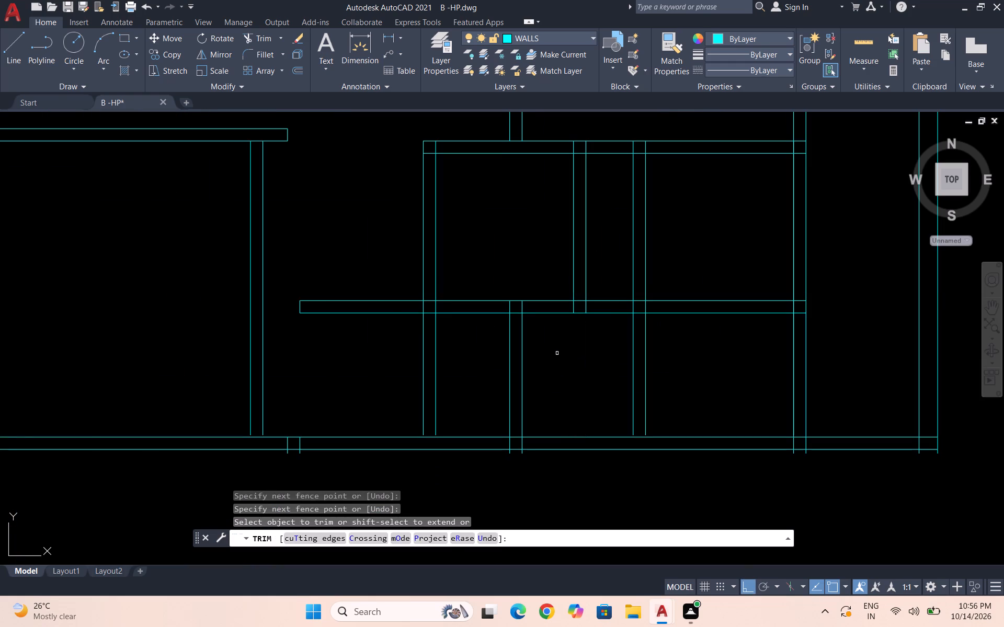
{"action": "scroll", "coordinate": [557, 353], "scroll_direction": "down", "scroll_amount": 1}
{"action": "left_click", "coordinate": [557, 356]}
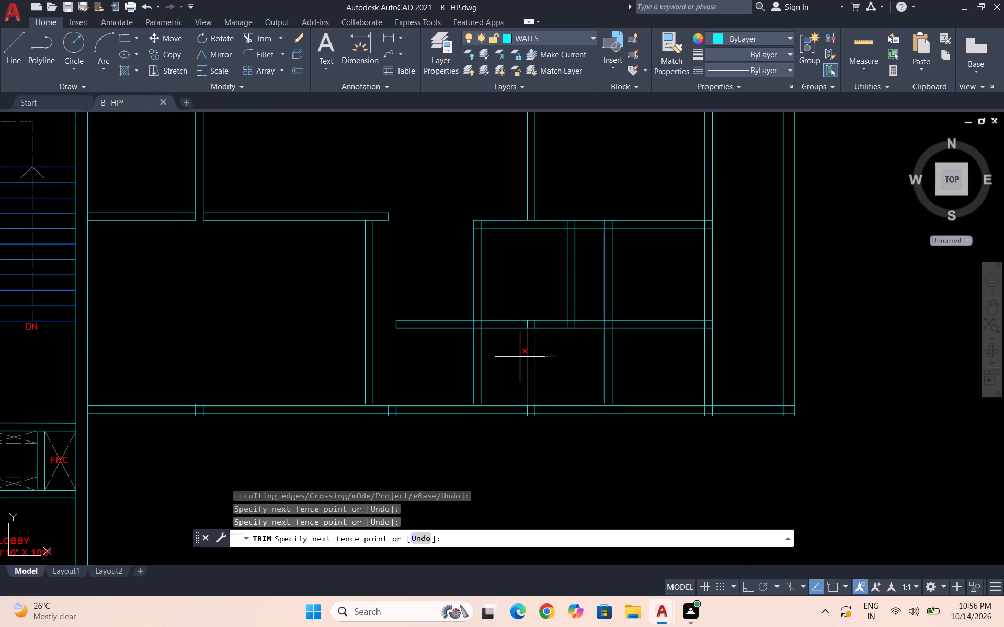
{"action": "left_click", "coordinate": [520, 357]}
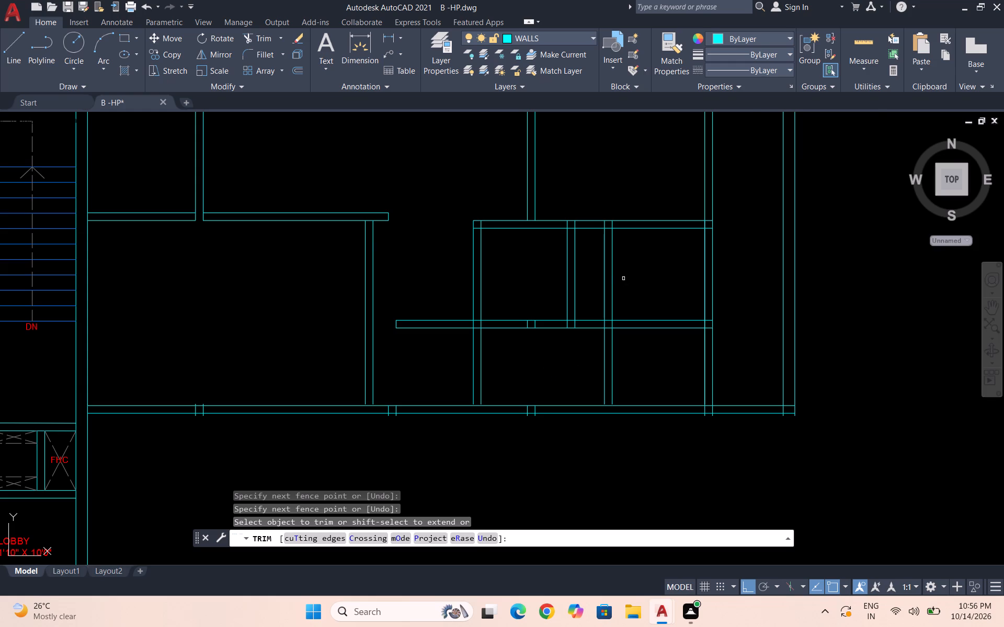
Trim away the east partition above and below the copied horizontal wall, along with the long eastern wall's inner line in the lower room.
{"action": "scroll", "coordinate": [623, 278], "scroll_direction": "up", "scroll_amount": 1}
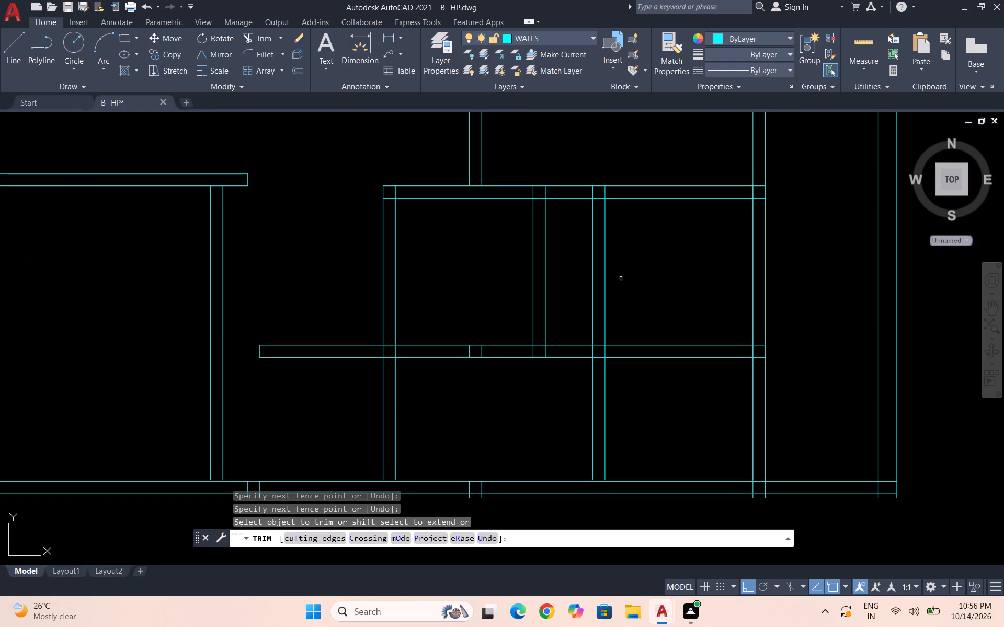
{"action": "left_click", "coordinate": [621, 278]}
{"action": "left_click", "coordinate": [584, 286]}
{"action": "scroll", "coordinate": [598, 268], "scroll_direction": "down", "scroll_amount": 2}
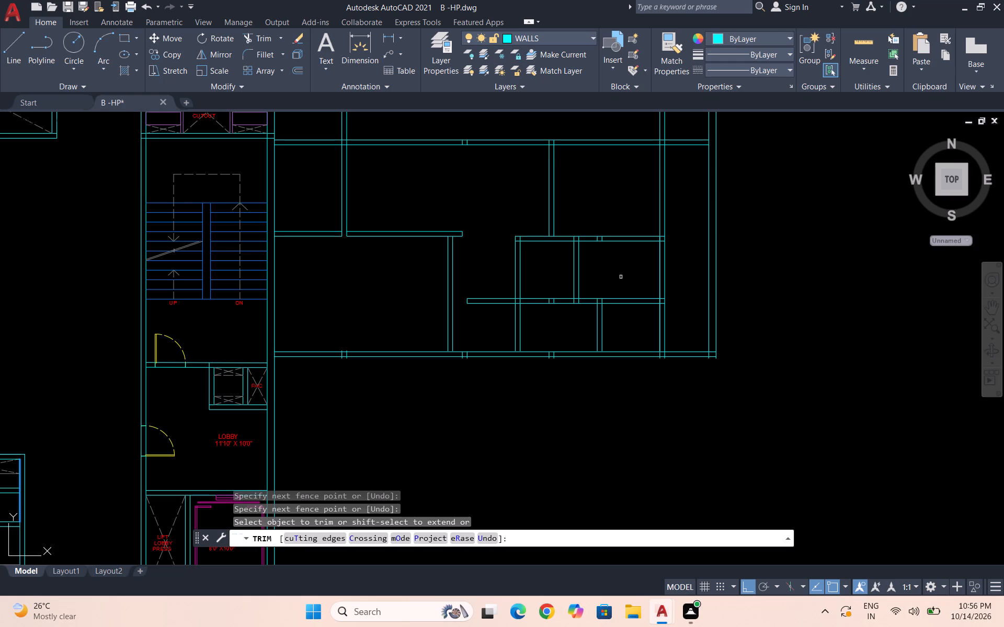
{"action": "scroll", "coordinate": [621, 280], "scroll_direction": "down", "scroll_amount": 1}
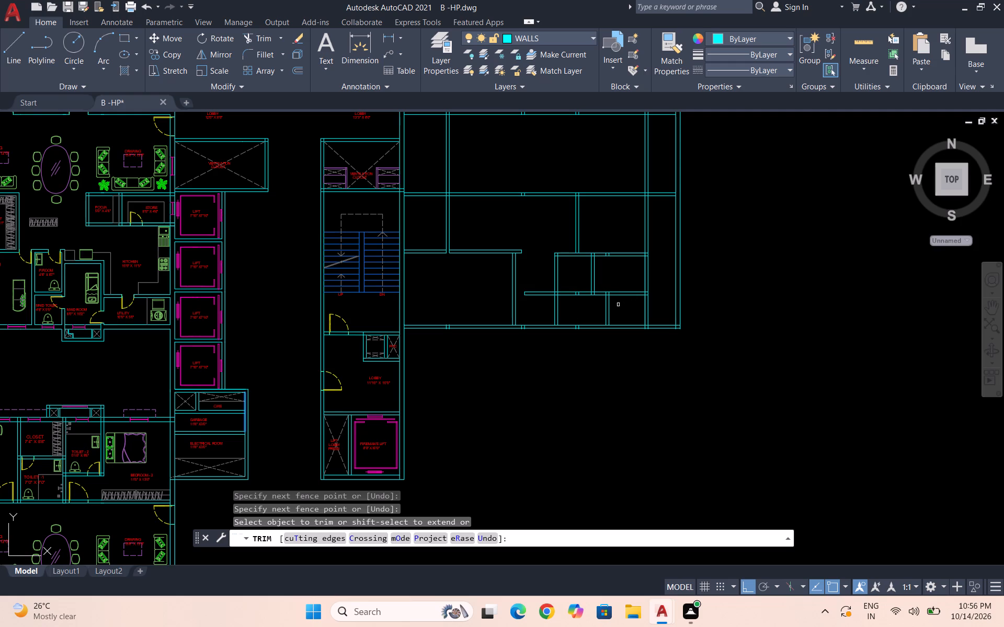
{"action": "scroll", "coordinate": [618, 316], "scroll_direction": "up", "scroll_amount": 2}
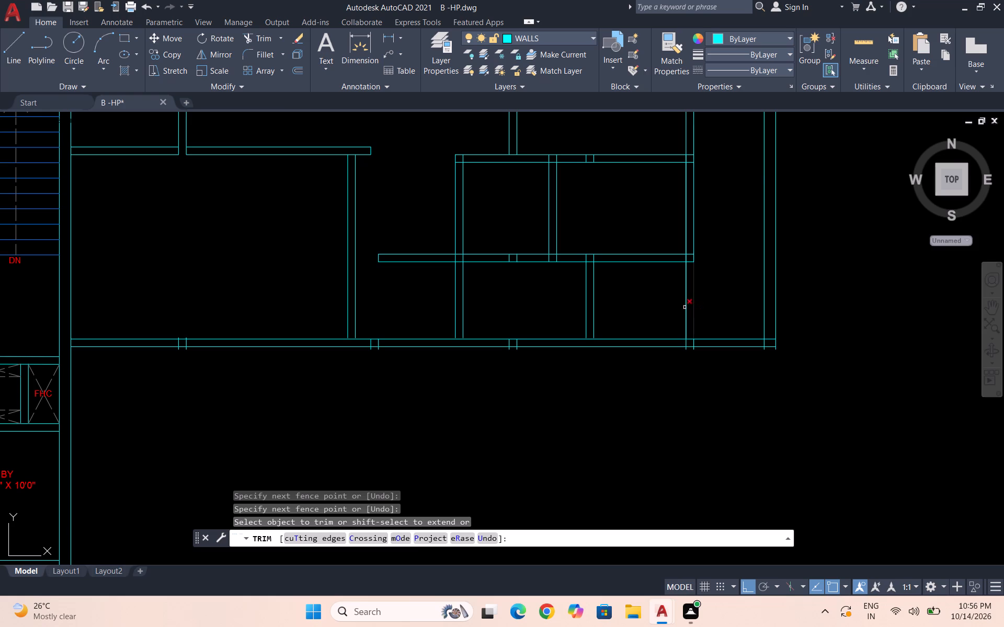
{"action": "left_click", "coordinate": [689, 303]}
{"action": "left_click", "coordinate": [562, 297]}
{"action": "key", "text": "Escape"}
Redraw the long eastern wall's inner line from the bottom wall up to the copied horizontal wall.
{"action": "type", "text": "L4"}
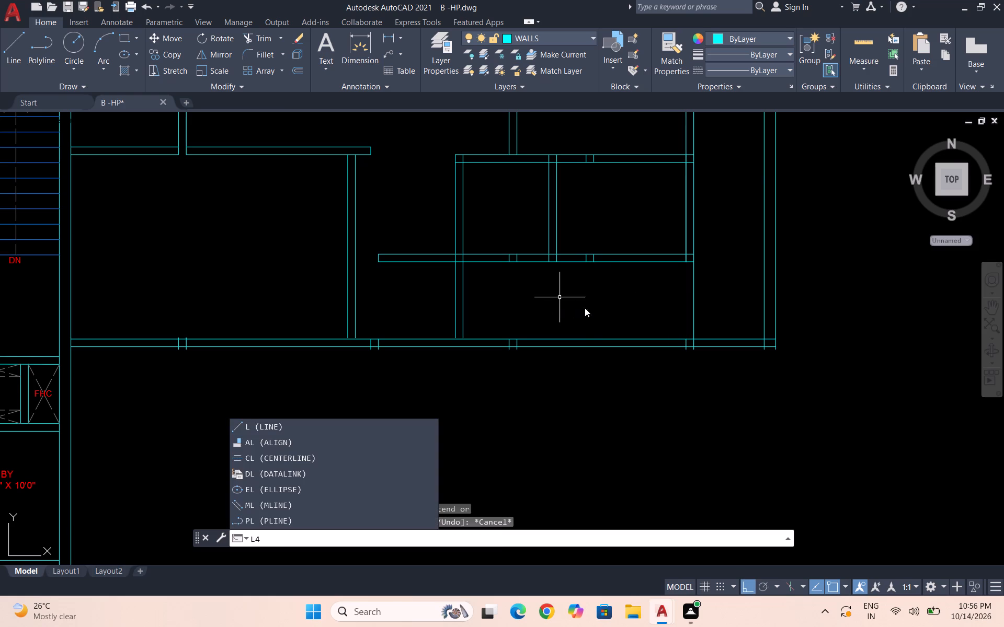
{"action": "key", "text": "BackSpace"}
{"action": "key", "text": "Return"}
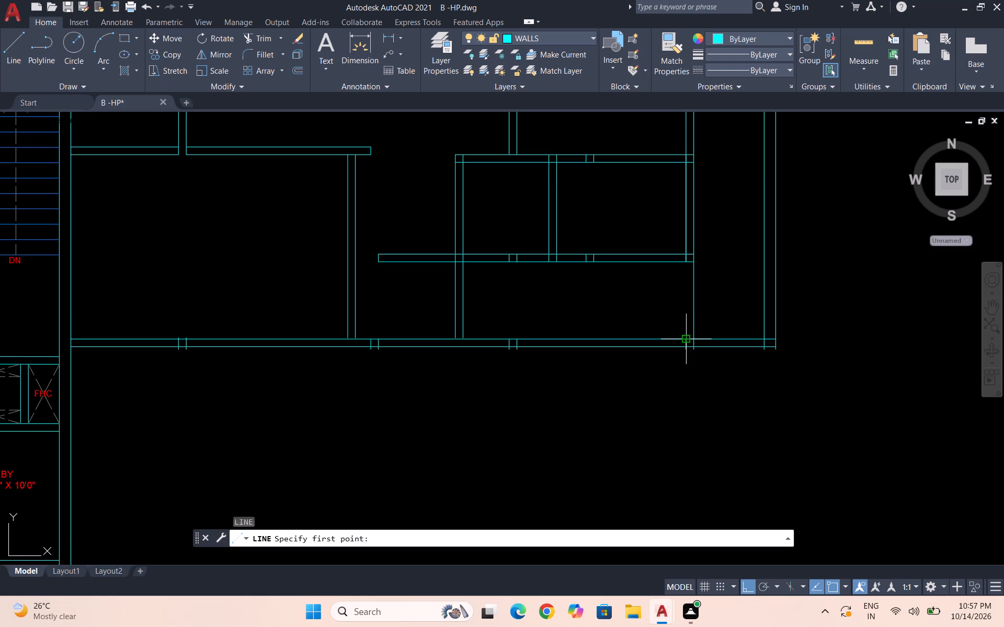
{"action": "left_click", "coordinate": [687, 339]}
{"action": "left_click", "coordinate": [684, 260]}
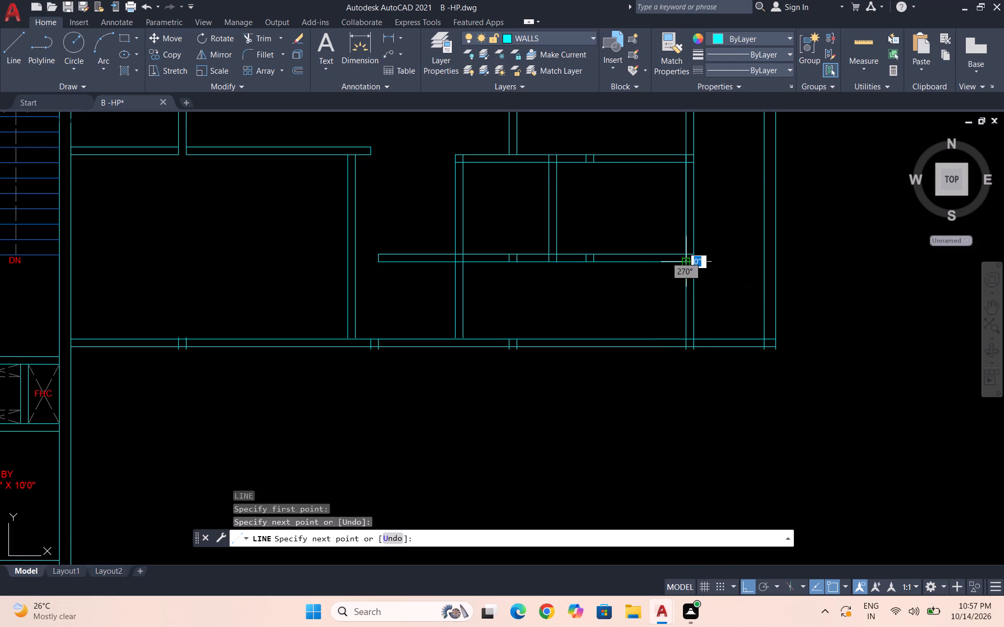
{"action": "key", "text": "Escape"}
{"action": "scroll", "coordinate": [677, 282], "scroll_direction": "up", "scroll_amount": 2}
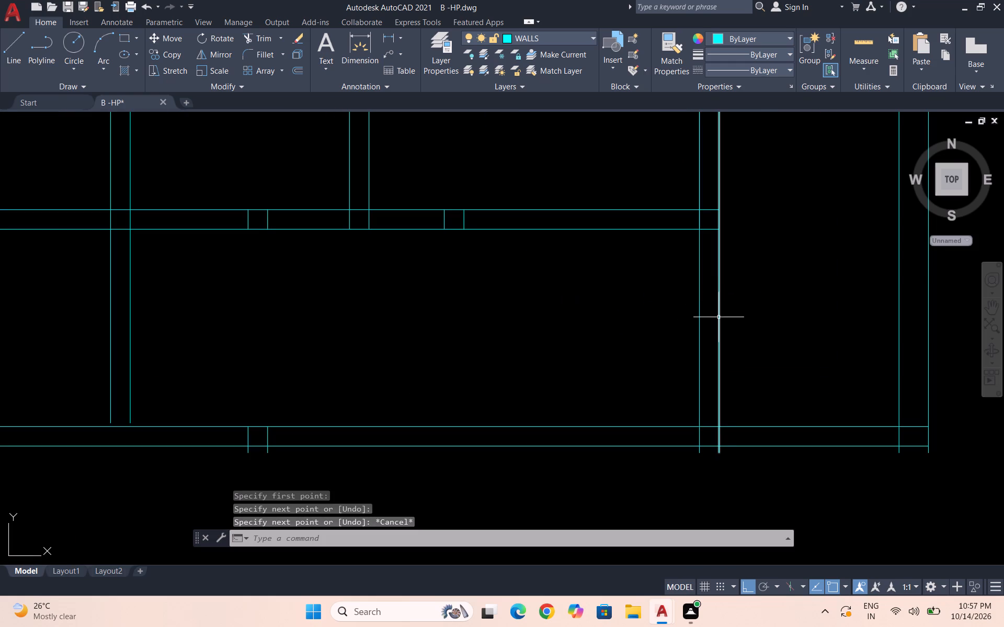
Offset the long eastern wall's redrawn inner line 6'6" west, and offset the resulting line 6" west to form a double-line partition.
{"action": "left_click", "coordinate": [701, 325]}
{"action": "key", "text": "o"}
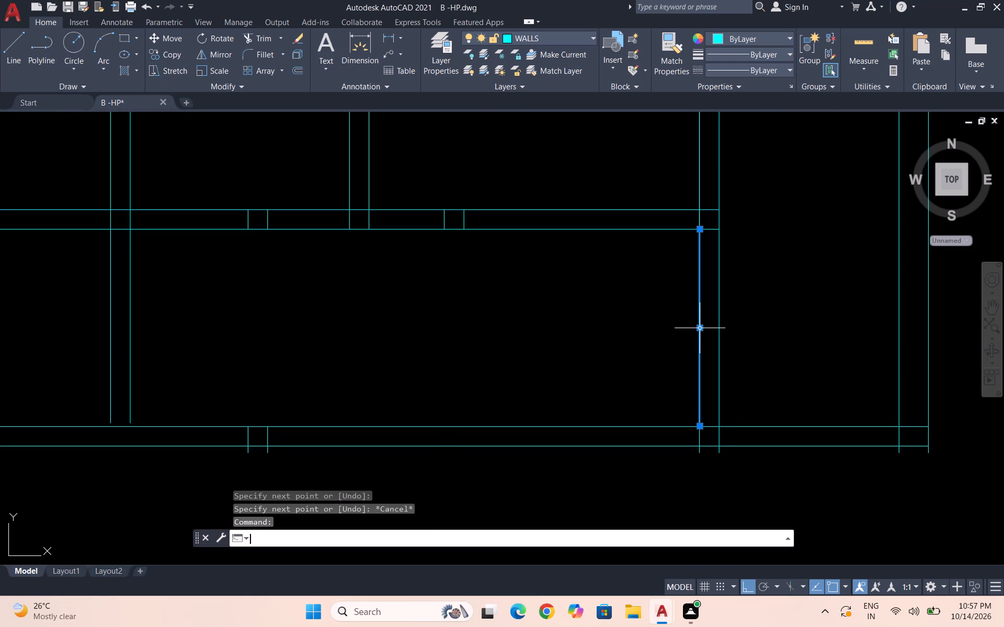
{"action": "key", "text": "Return"}
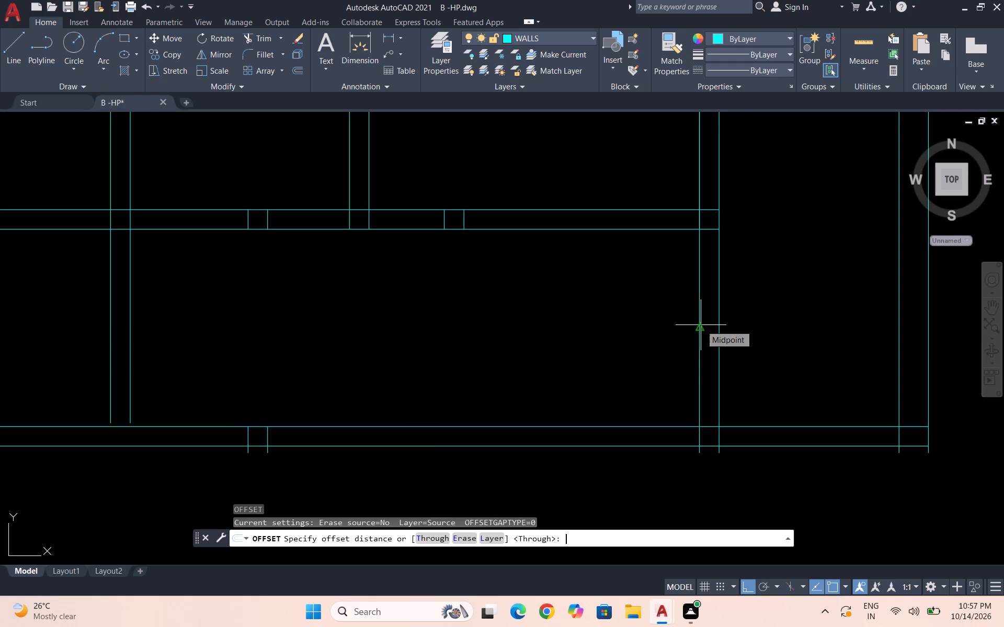
{"action": "type", "text": "6'6\""}
{"action": "key", "text": "Return"}
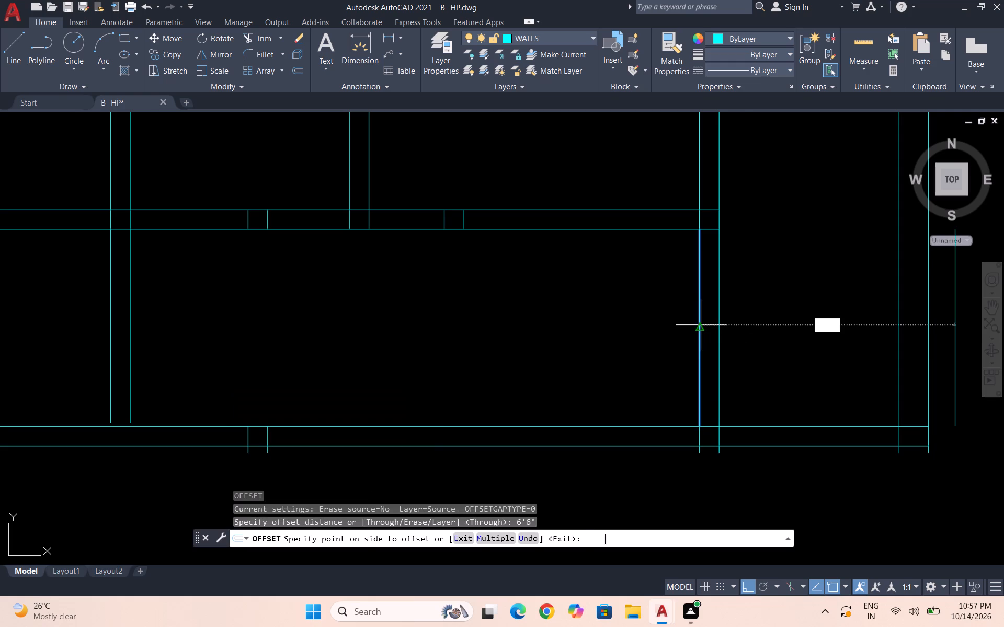
{"action": "left_click", "coordinate": [485, 317]}
{"action": "scroll", "coordinate": [519, 258], "scroll_direction": "down", "scroll_amount": 1}
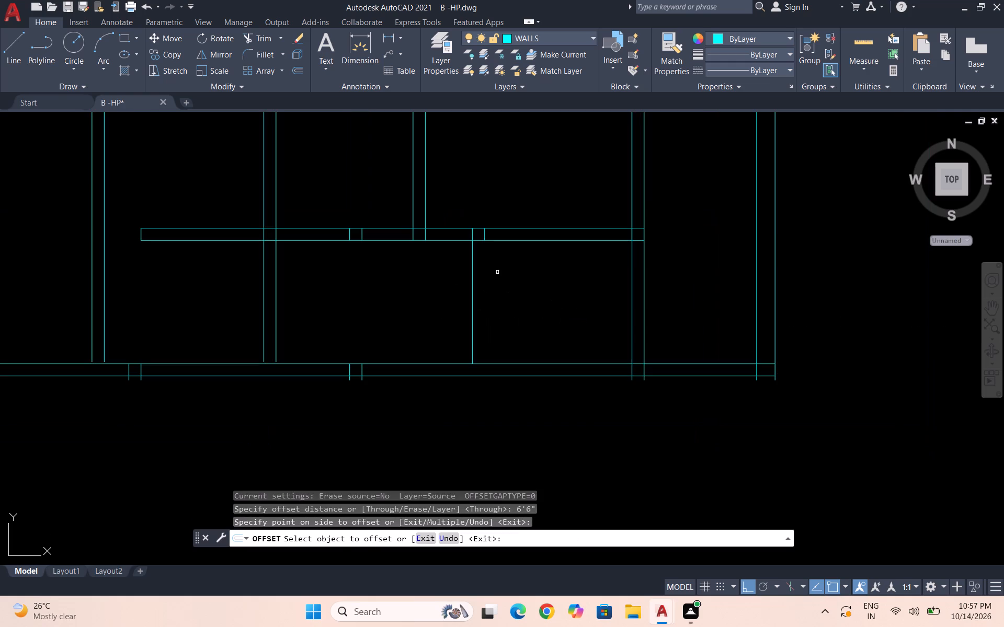
{"action": "scroll", "coordinate": [446, 294], "scroll_direction": "up", "scroll_amount": 1}
{"action": "left_click", "coordinate": [486, 298]}
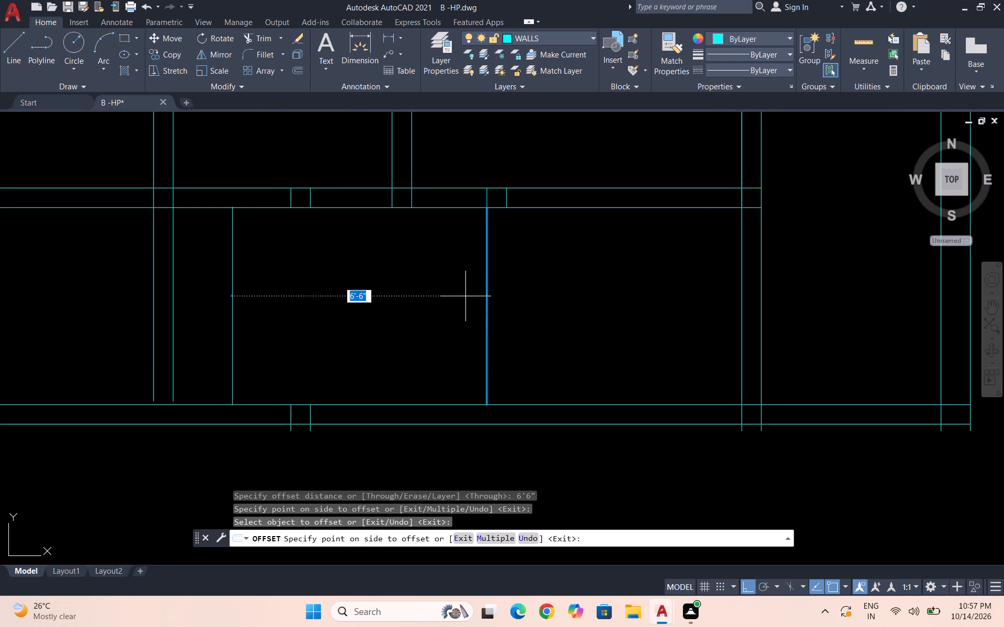
{"action": "type", "text": "6\""}
{"action": "key", "text": "Return"}
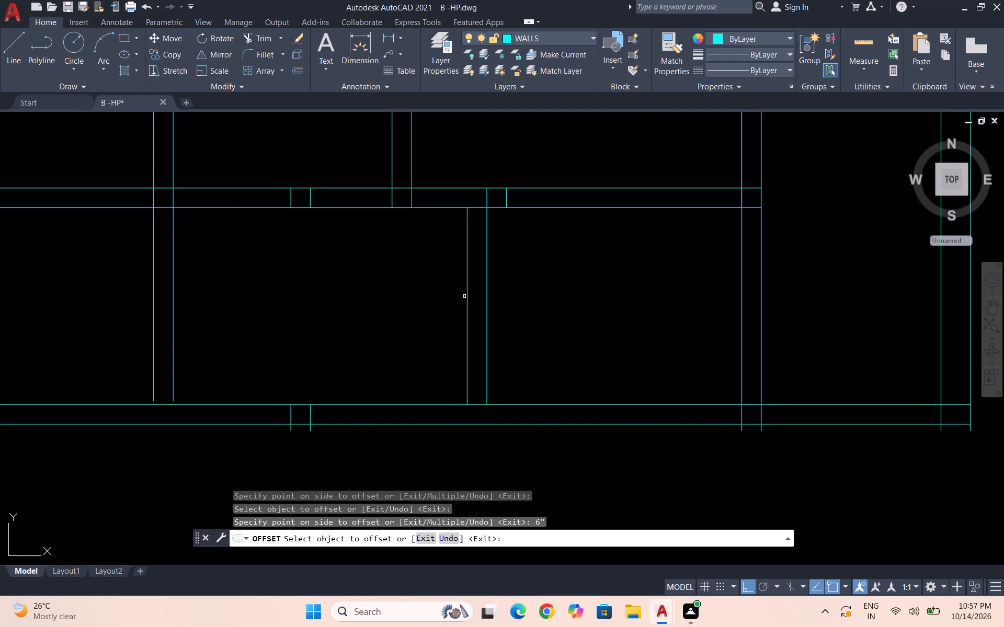
{"action": "scroll", "coordinate": [555, 278], "scroll_direction": "down", "scroll_amount": 2}
{"action": "key", "text": "Escape"}
{"action": "key", "text": "Escape"}
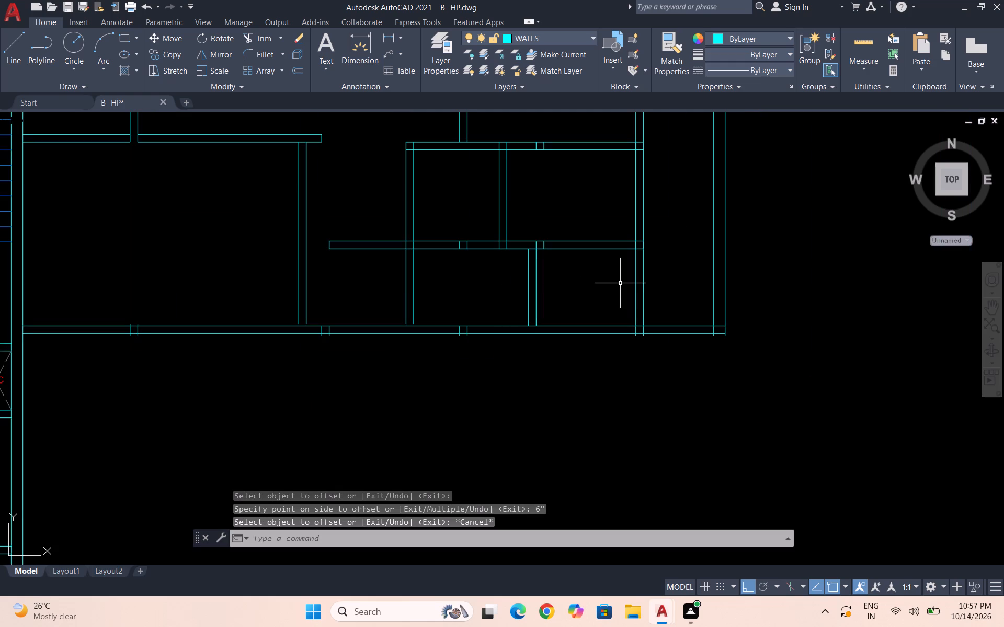
Erase the four leftover pairs of short wall stubs inside the small rooms' two horizontal walls and the bottom wall below them.
{"action": "scroll", "coordinate": [676, 281], "scroll_direction": "down", "scroll_amount": 1}
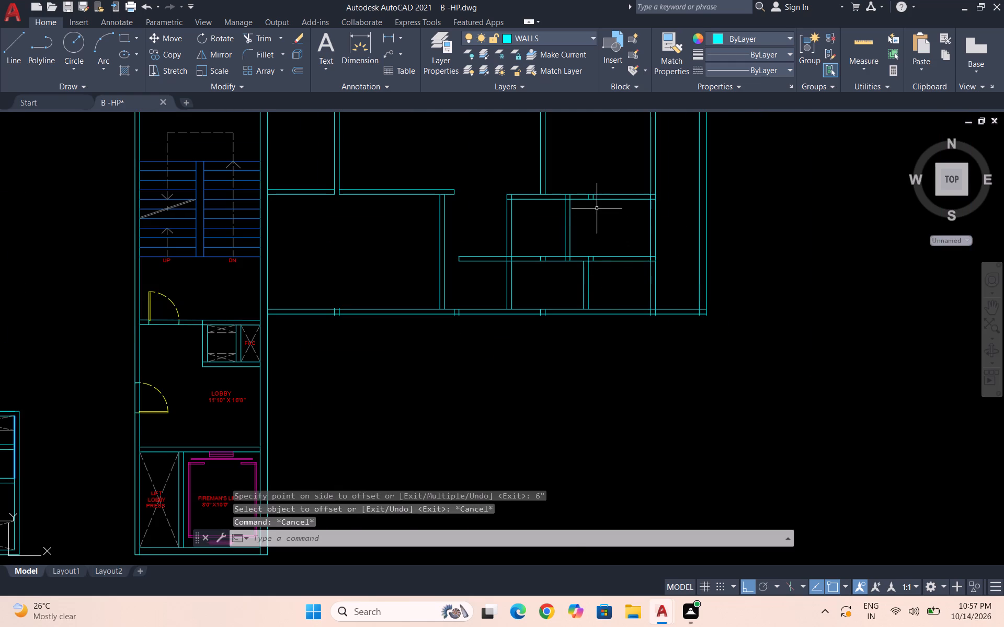
{"action": "scroll", "coordinate": [592, 199], "scroll_direction": "up", "scroll_amount": 3}
{"action": "left_click_drag", "start_coordinate": [602, 194], "coordinate": [596, 190]}
{"action": "left_click", "coordinate": [571, 184]}
{"action": "scroll", "coordinate": [595, 185], "scroll_direction": "down", "scroll_amount": 2}
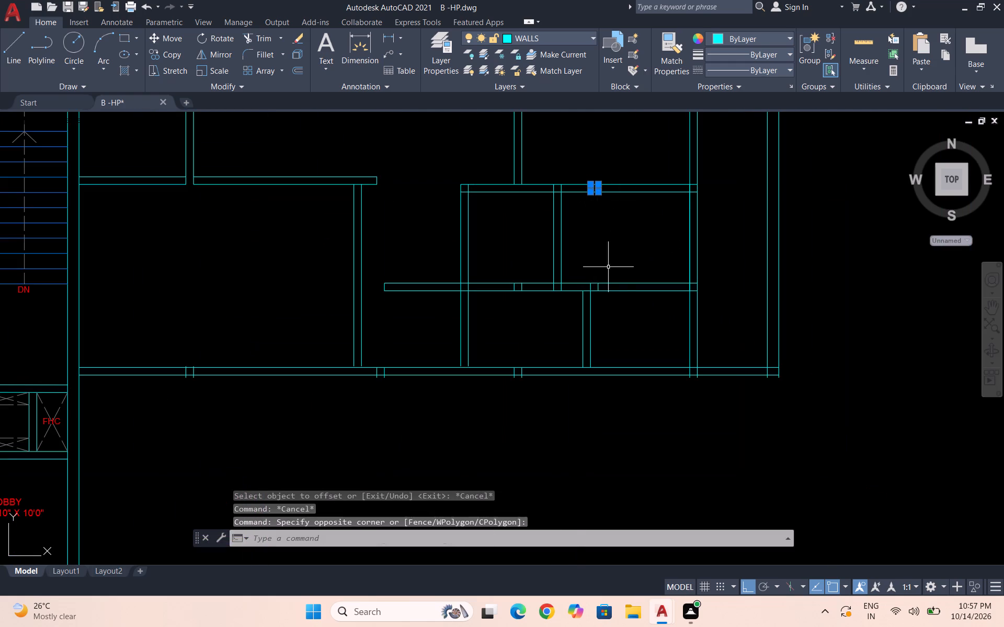
{"action": "scroll", "coordinate": [598, 294], "scroll_direction": "up", "scroll_amount": 3}
{"action": "left_click", "coordinate": [624, 261]}
{"action": "left_click", "coordinate": [532, 264]}
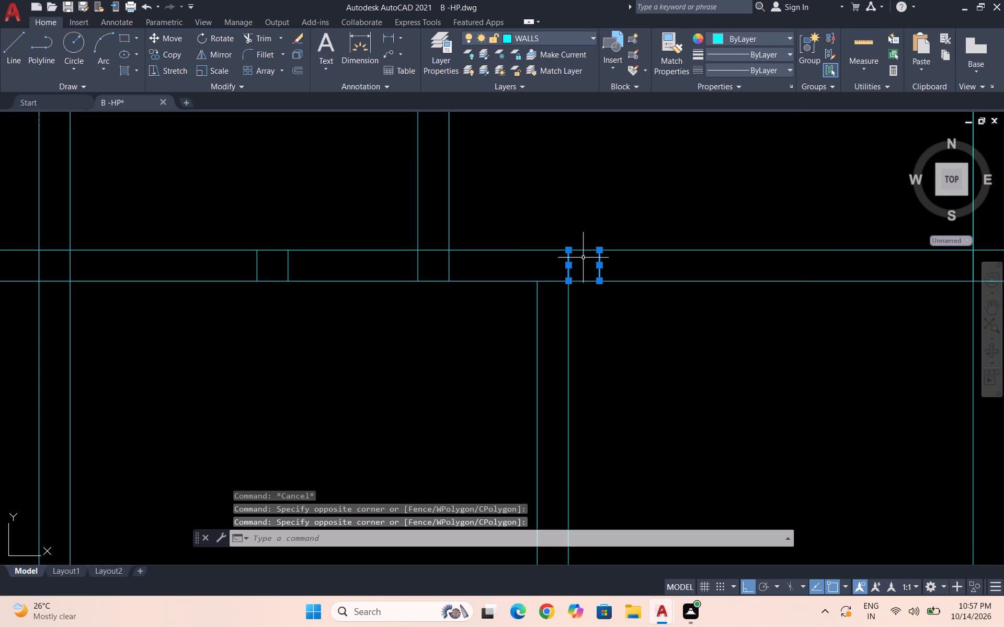
{"action": "scroll", "coordinate": [517, 263], "scroll_direction": "down", "scroll_amount": 1}
{"action": "scroll", "coordinate": [343, 264], "scroll_direction": "up", "scroll_amount": 1}
{"action": "left_click_drag", "start_coordinate": [425, 264], "coordinate": [418, 264]}
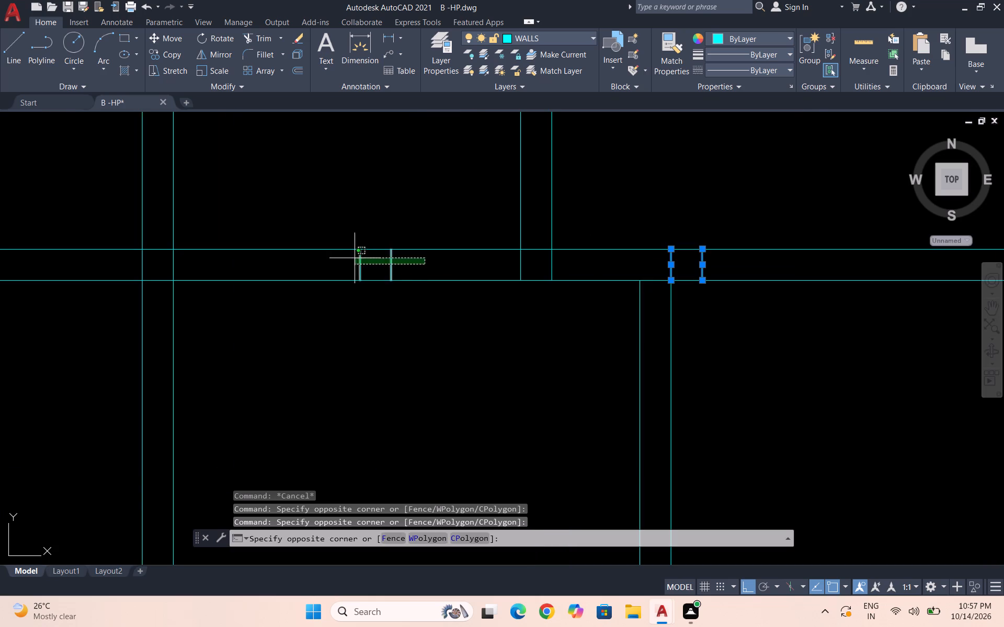
{"action": "left_click", "coordinate": [346, 261]}
{"action": "scroll", "coordinate": [402, 242], "scroll_direction": "down", "scroll_amount": 3}
{"action": "scroll", "coordinate": [382, 354], "scroll_direction": "up", "scroll_amount": 3}
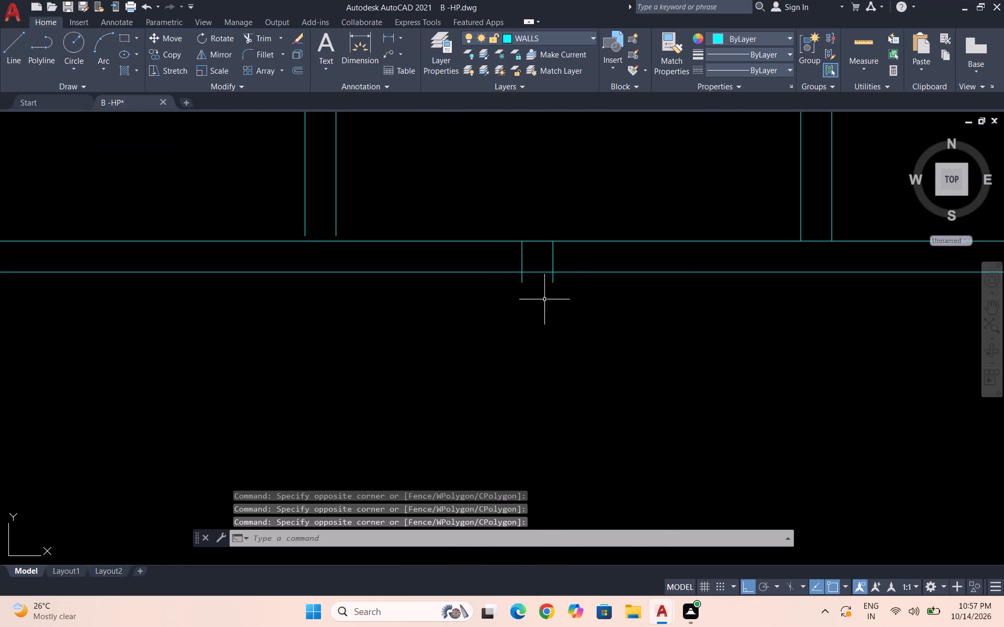
{"action": "left_click", "coordinate": [577, 294]}
{"action": "left_click", "coordinate": [505, 278]}
{"action": "key", "text": "Delete"}
Extend the lower rooms' vertical partition lines down to the bottom wall.
{"action": "scroll", "coordinate": [501, 307], "scroll_direction": "down", "scroll_amount": 3}
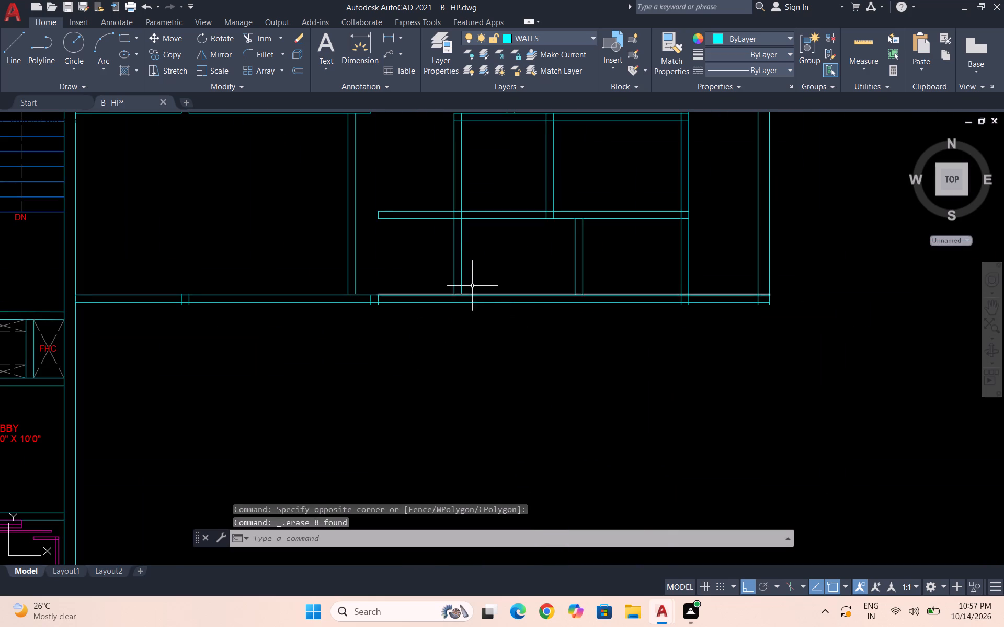
{"action": "type", "text": "EX"}
{"action": "key", "text": "Return"}
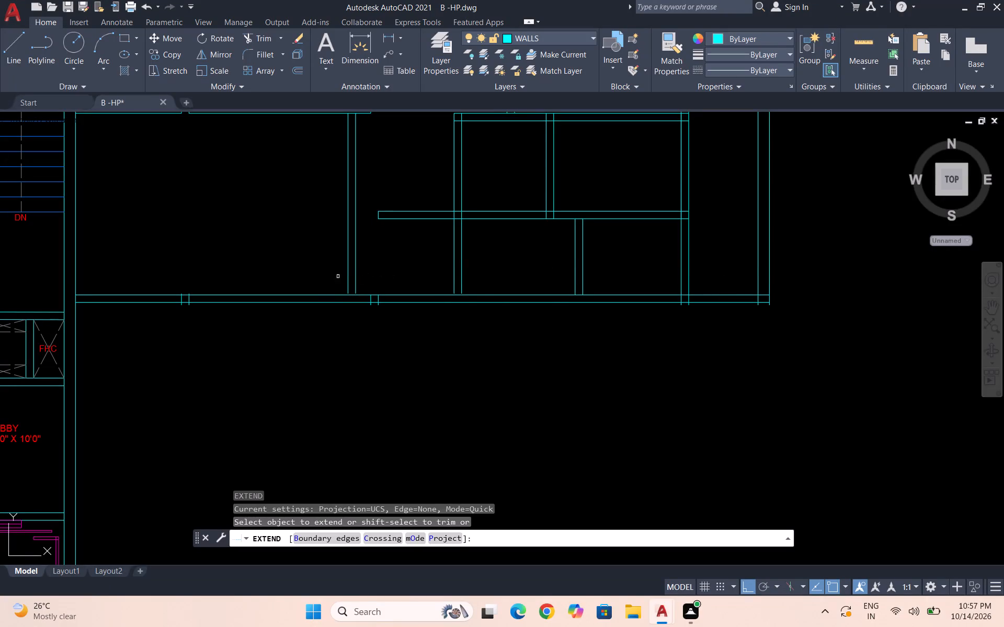
{"action": "left_click_drag", "start_coordinate": [317, 270], "coordinate": [644, 264]}
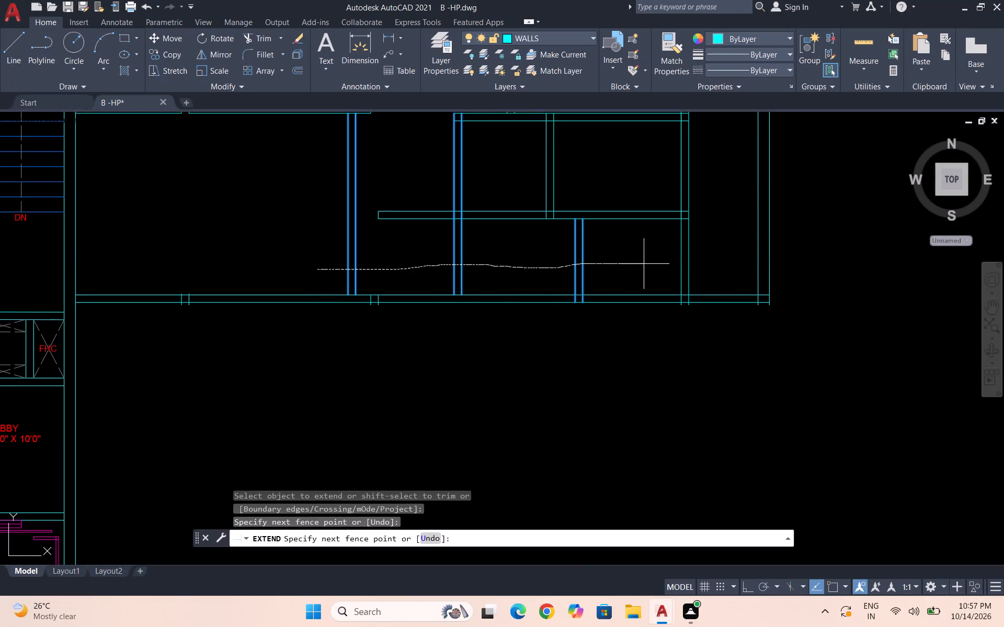
{"action": "left_click_drag", "start_coordinate": [644, 264], "coordinate": [796, 257]}
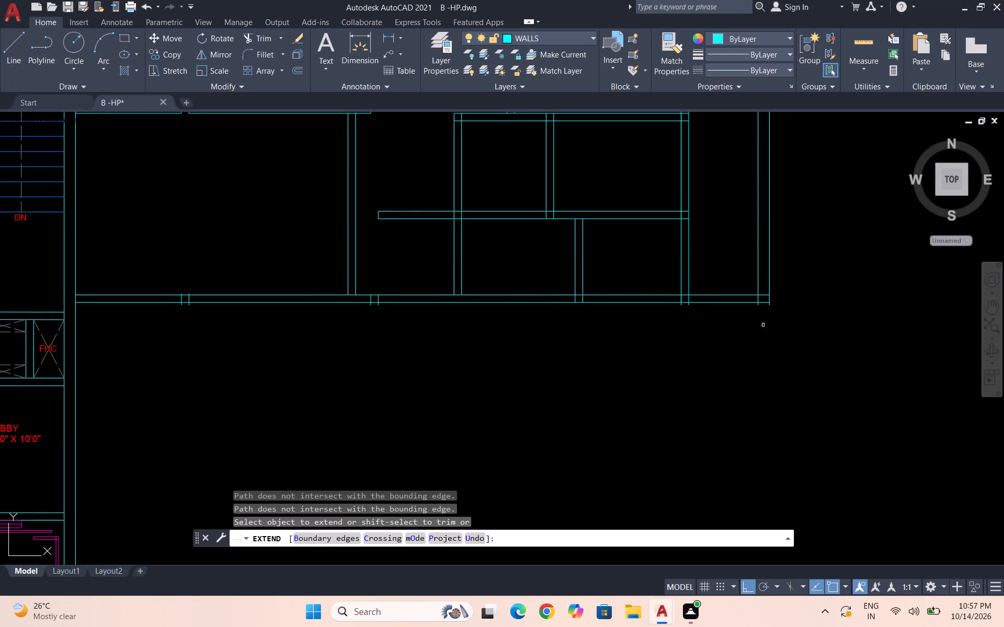
{"action": "scroll", "coordinate": [373, 346], "scroll_direction": "up", "scroll_amount": 1}
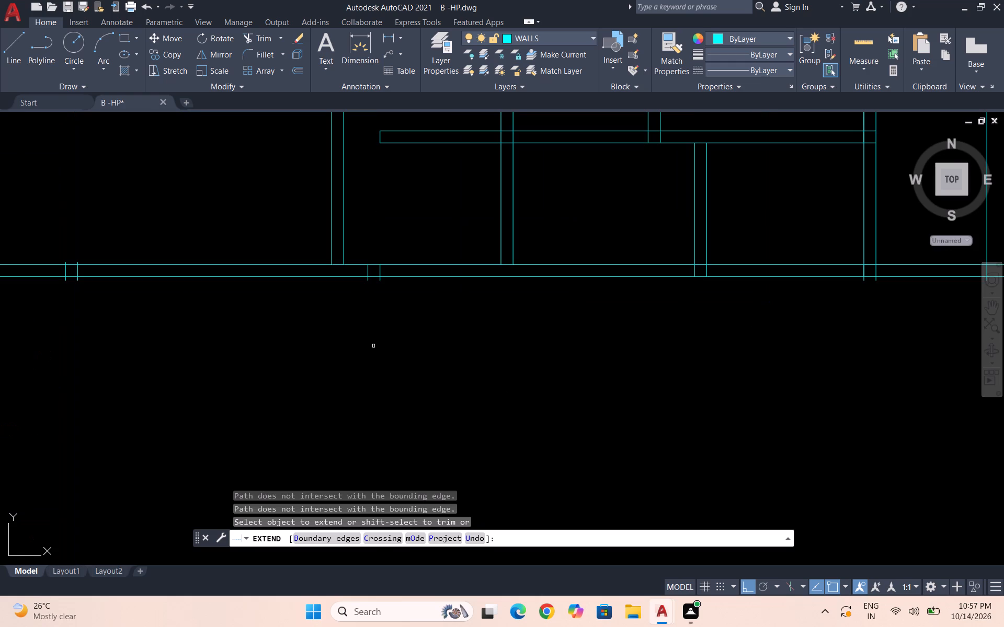
{"action": "key", "text": "Escape"}
Erase the pair of short stub lines in the bottom wall between the two western vertical partitions of the lower rooms.
{"action": "scroll", "coordinate": [375, 268], "scroll_direction": "up", "scroll_amount": 2}
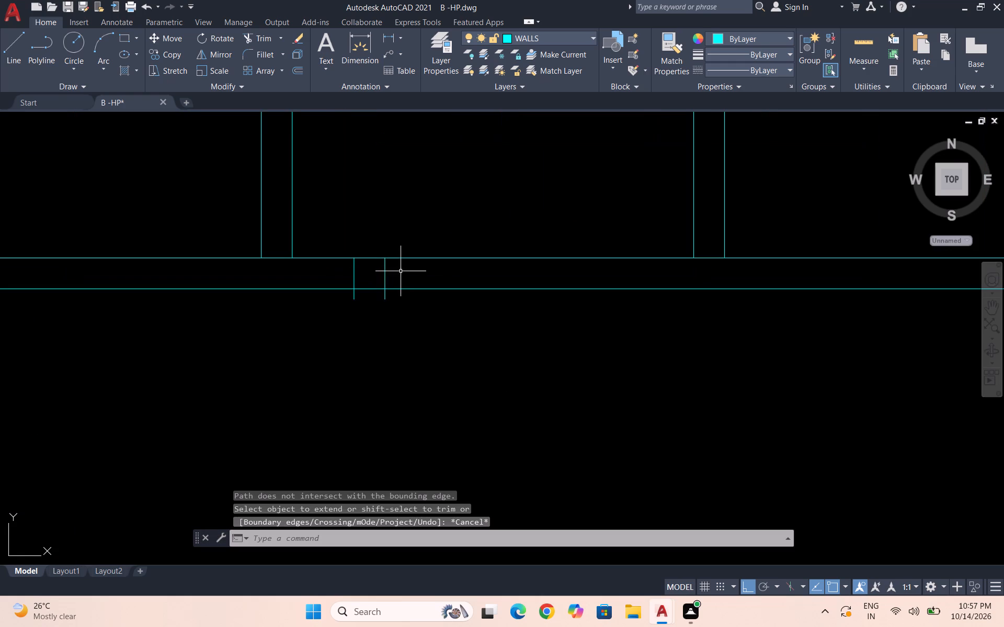
{"action": "left_click", "coordinate": [402, 271]}
{"action": "left_click", "coordinate": [341, 274]}
{"action": "key", "text": "Delete"}
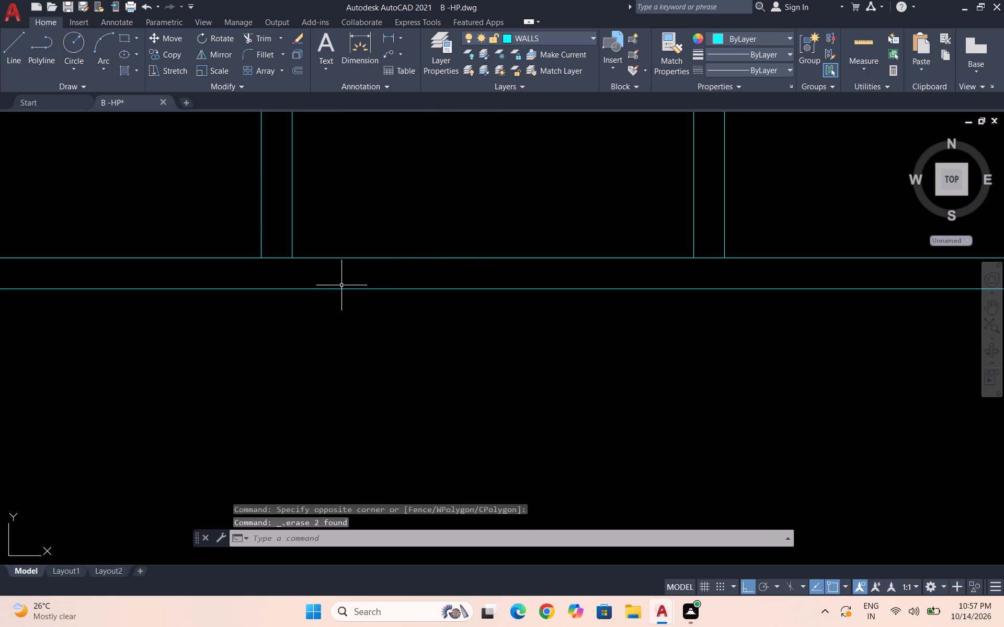
Trim the new partition and the long eastern wall where their lines run through and past the bottom wall.
{"action": "scroll", "coordinate": [380, 273], "scroll_direction": "down", "scroll_amount": 3}
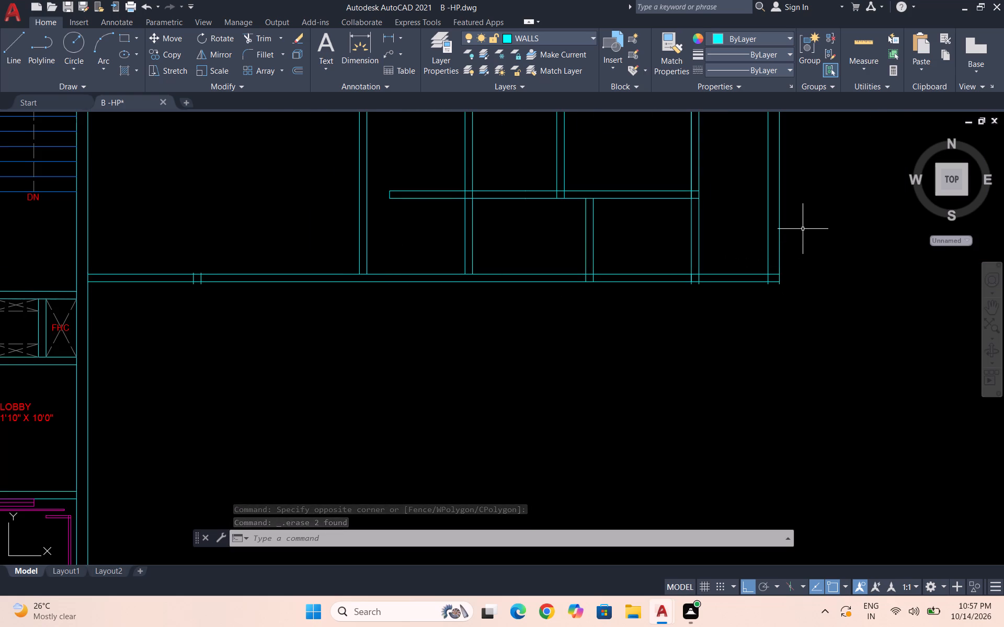
{"action": "type", "text": "TR"}
{"action": "key", "text": "Return"}
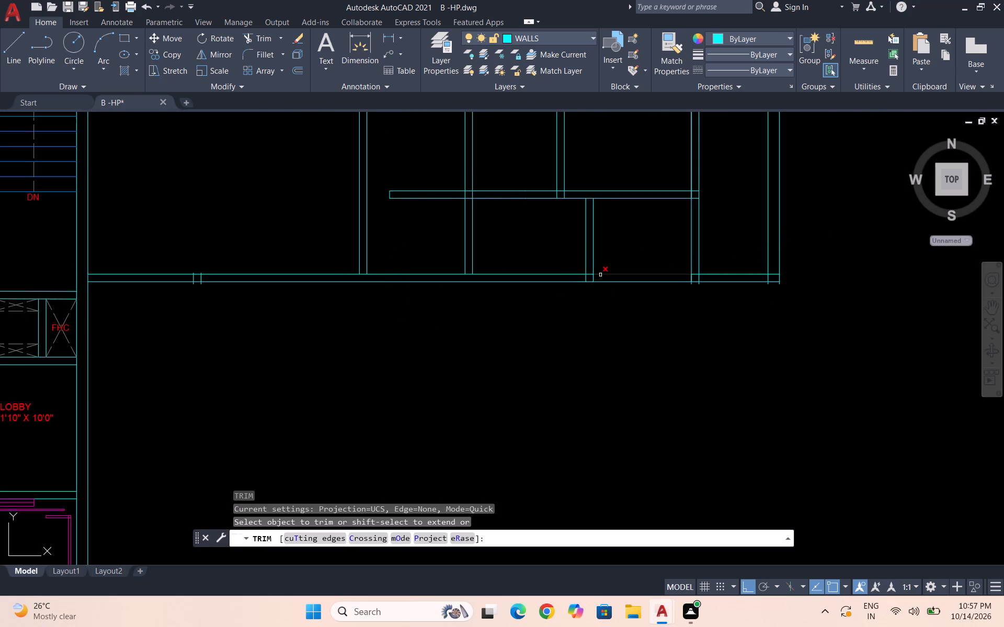
{"action": "scroll", "coordinate": [600, 274], "scroll_direction": "up", "scroll_amount": 2}
{"action": "left_click_drag", "start_coordinate": [554, 286], "coordinate": [603, 279]}
{"action": "scroll", "coordinate": [596, 279], "scroll_direction": "down", "scroll_amount": 2}
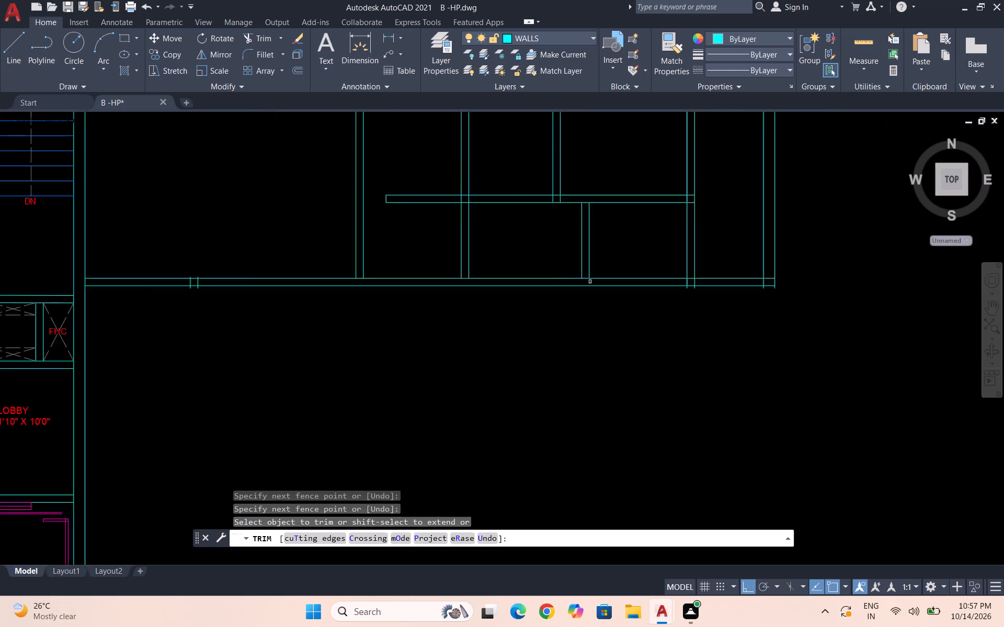
{"action": "scroll", "coordinate": [589, 282], "scroll_direction": "down", "scroll_amount": 1}
{"action": "scroll", "coordinate": [661, 275], "scroll_direction": "up", "scroll_amount": 4}
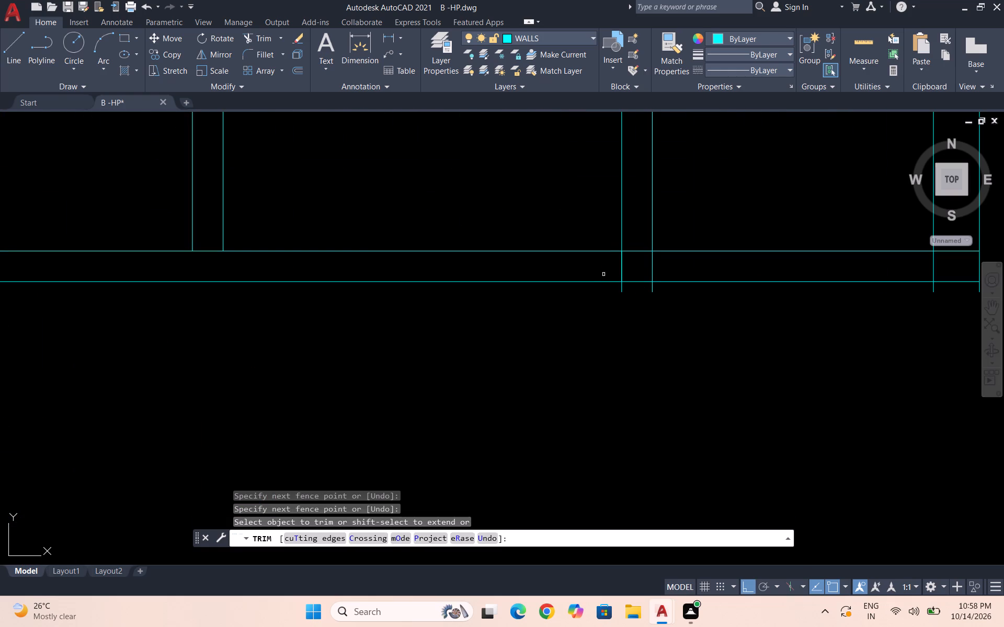
{"action": "left_click_drag", "start_coordinate": [610, 273], "coordinate": [657, 266]}
{"action": "left_click", "coordinate": [622, 292]}
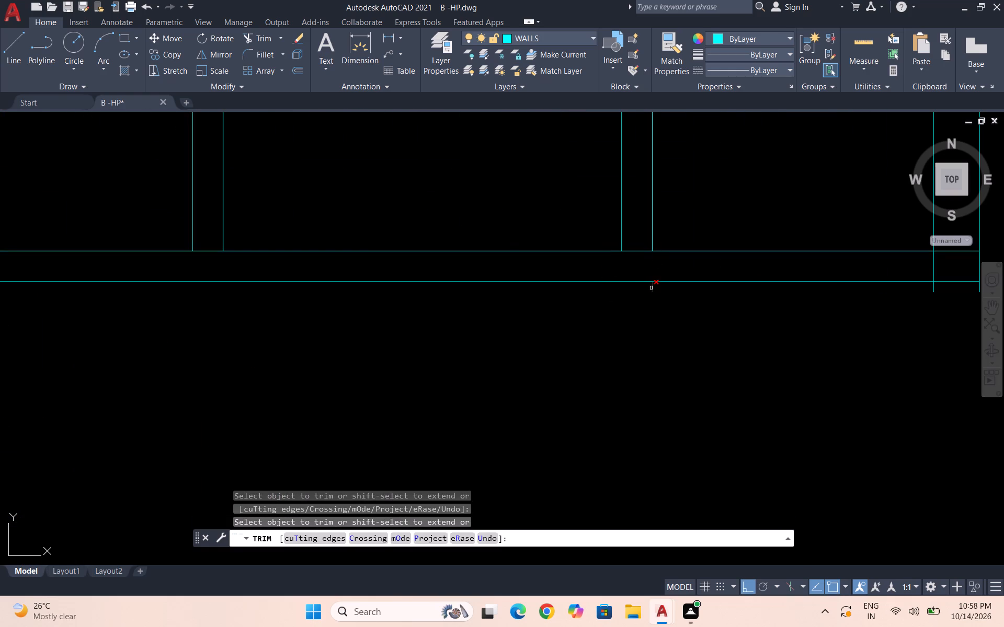
{"action": "left_click", "coordinate": [651, 288]}
Trim the overlapping and overshooting lines where the outer east wall meets the bottom wall to form a clean southeast corner.
{"action": "scroll", "coordinate": [618, 295], "scroll_direction": "down", "scroll_amount": 4}
{"action": "scroll", "coordinate": [652, 299], "scroll_direction": "up", "scroll_amount": 3}
{"action": "left_click", "coordinate": [629, 309]}
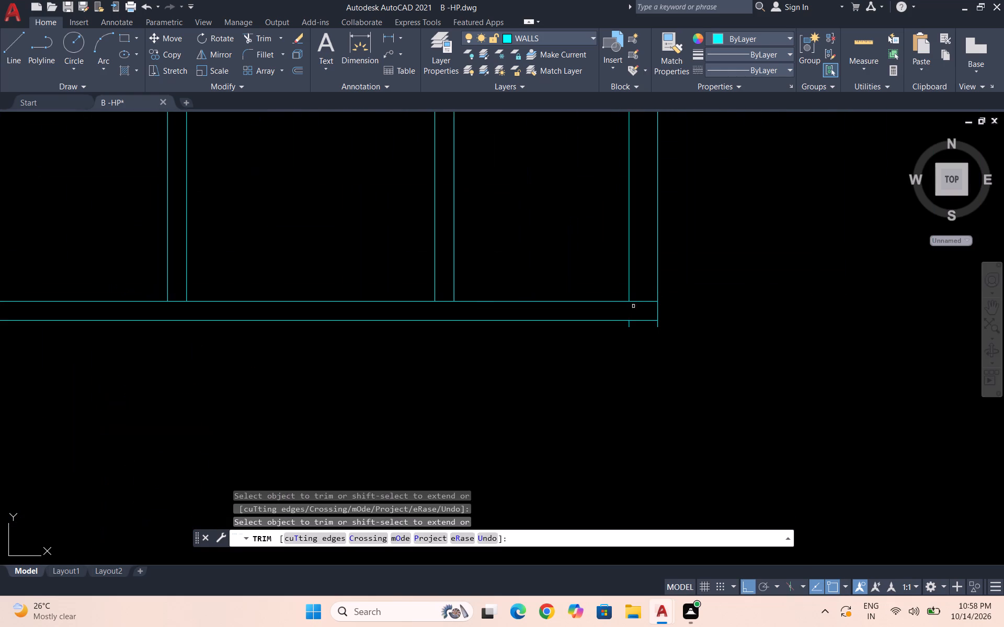
{"action": "left_click_drag", "start_coordinate": [645, 294], "coordinate": [645, 305]}
{"action": "left_click", "coordinate": [629, 328]}
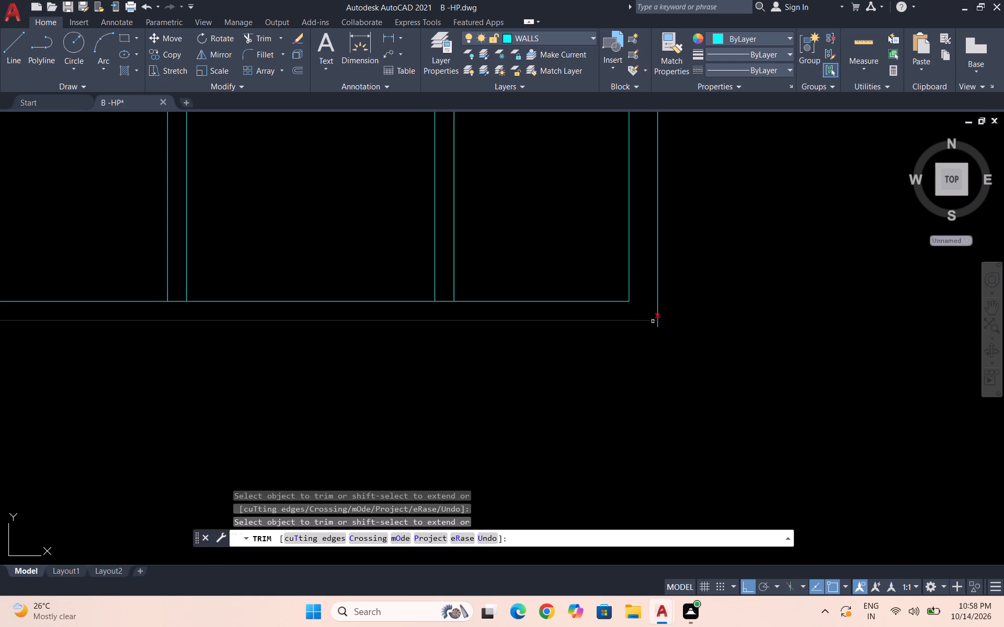
{"action": "left_click", "coordinate": [657, 326]}
{"action": "key", "text": "Escape"}
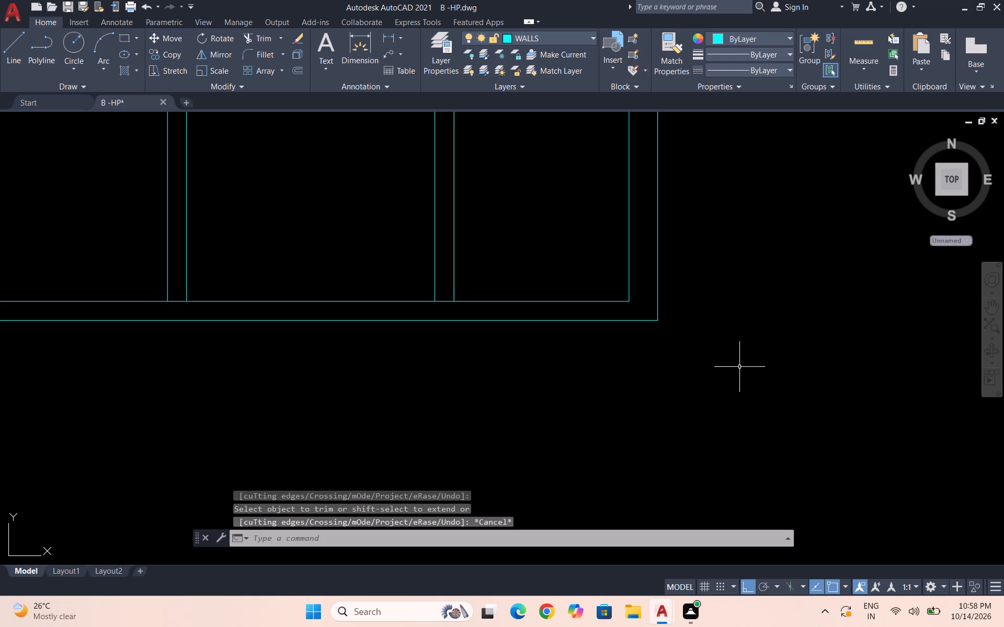
Erase the short double-line vertical wall between the long middle horizontal wall and the top wall of the small rooms.
{"action": "scroll", "coordinate": [745, 350], "scroll_direction": "down", "scroll_amount": 2}
{"action": "scroll", "coordinate": [675, 382], "scroll_direction": "down", "scroll_amount": 1}
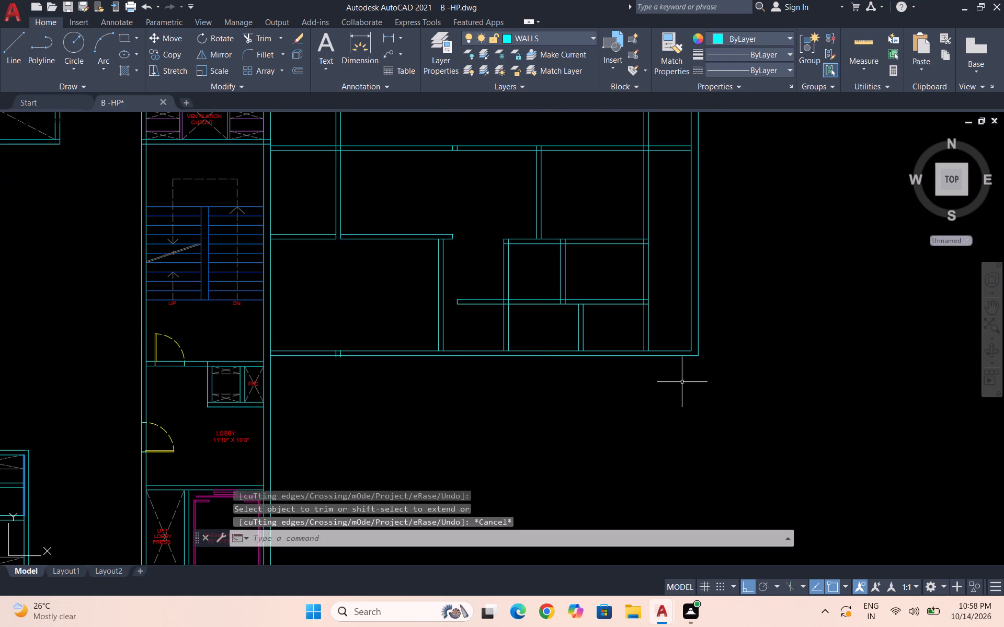
{"action": "scroll", "coordinate": [687, 382], "scroll_direction": "down", "scroll_amount": 1}
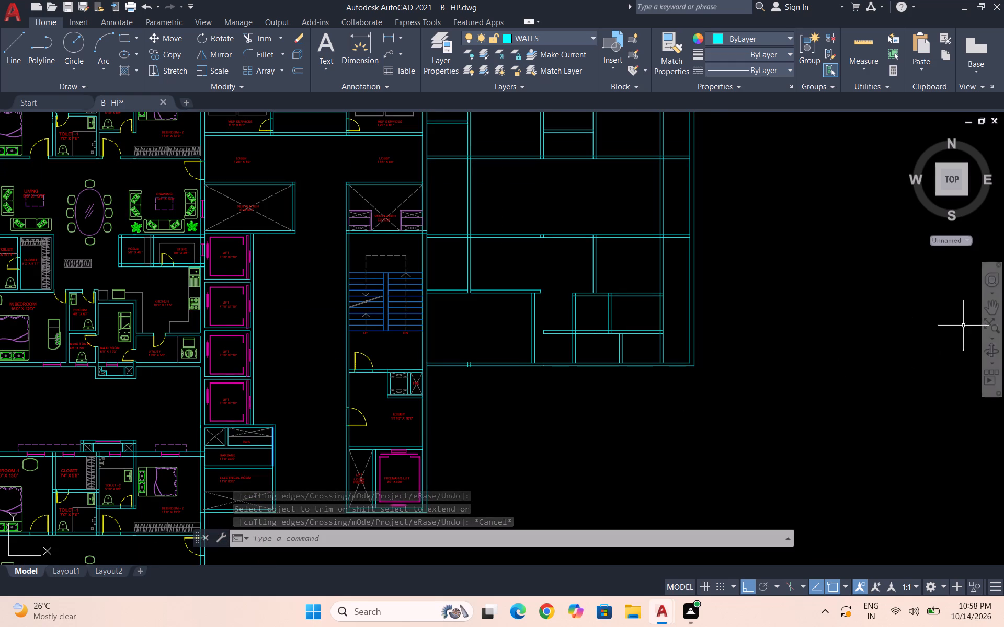
{"action": "left_click", "coordinate": [992, 310]}
{"action": "left_click_drag", "start_coordinate": [711, 341], "coordinate": [699, 417]}
{"action": "left_click_drag", "start_coordinate": [678, 413], "coordinate": [634, 384]}
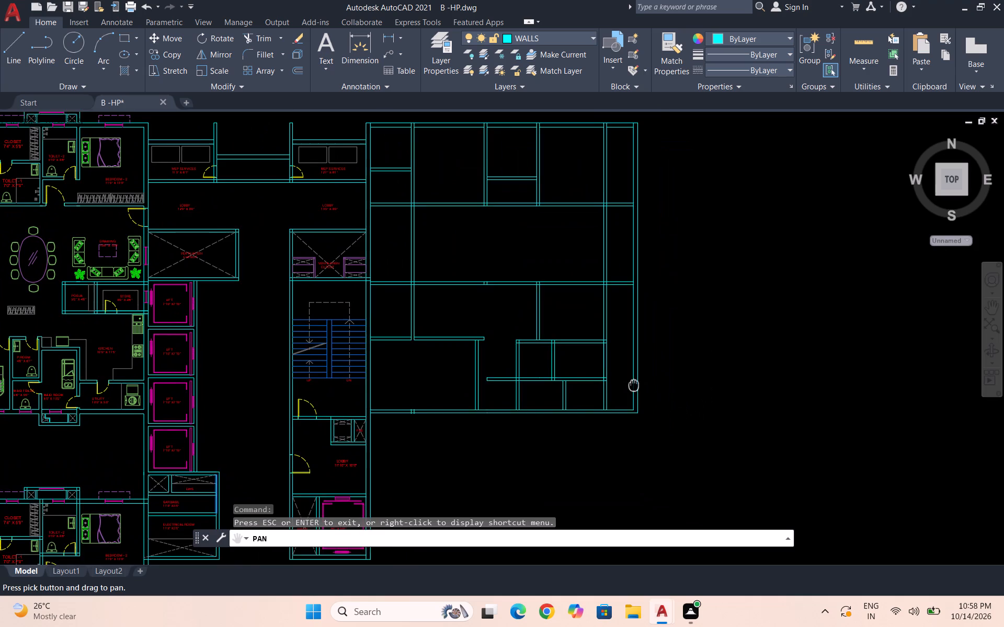
{"action": "left_click_drag", "start_coordinate": [634, 384], "coordinate": [662, 417]}
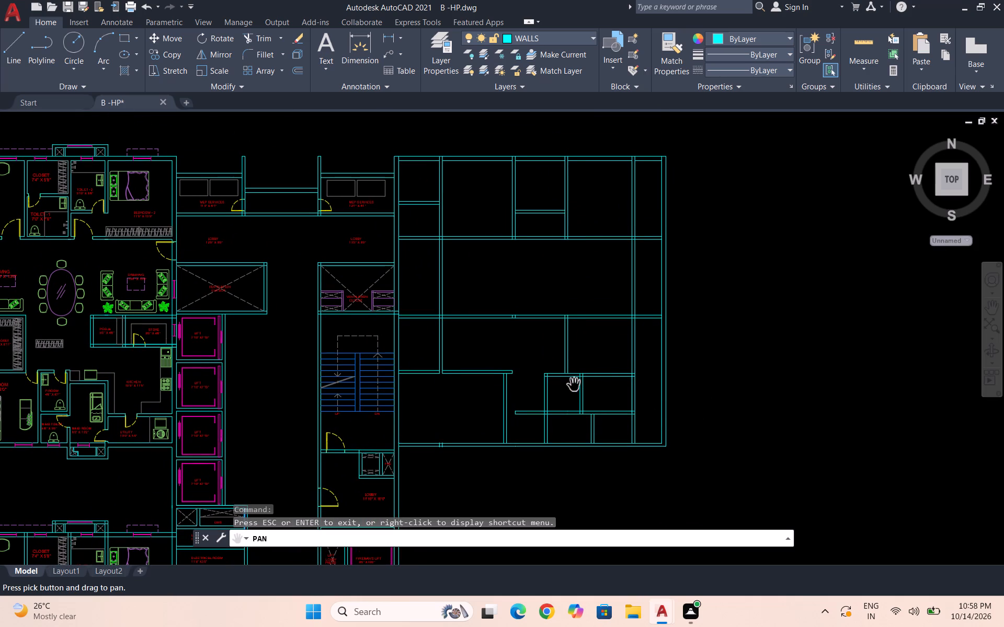
{"action": "key", "text": "Escape"}
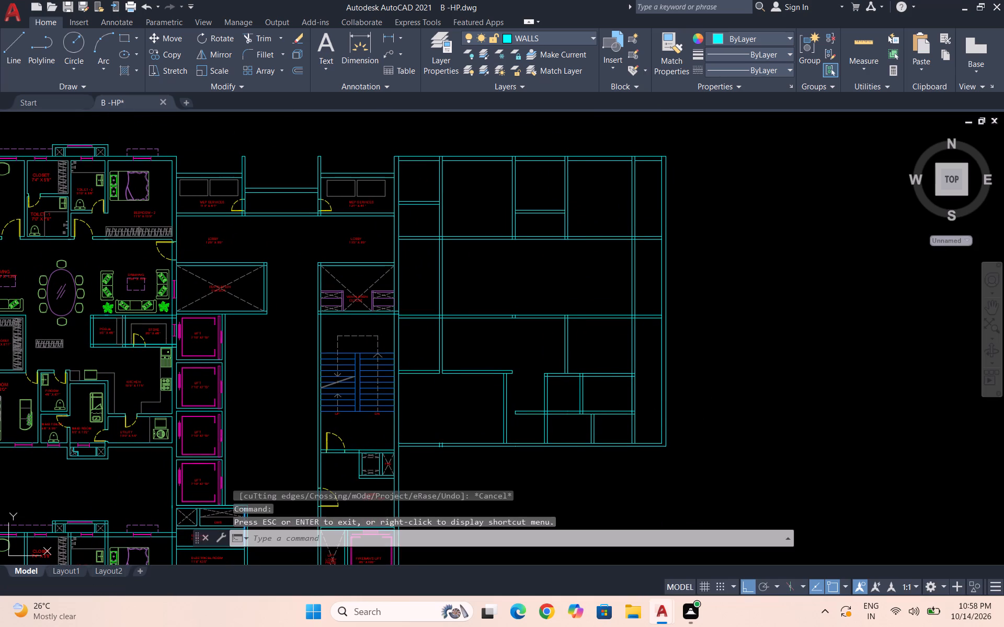
{"action": "left_click", "coordinate": [586, 359]}
{"action": "left_click", "coordinate": [545, 342]}
{"action": "key", "text": "Delete"}
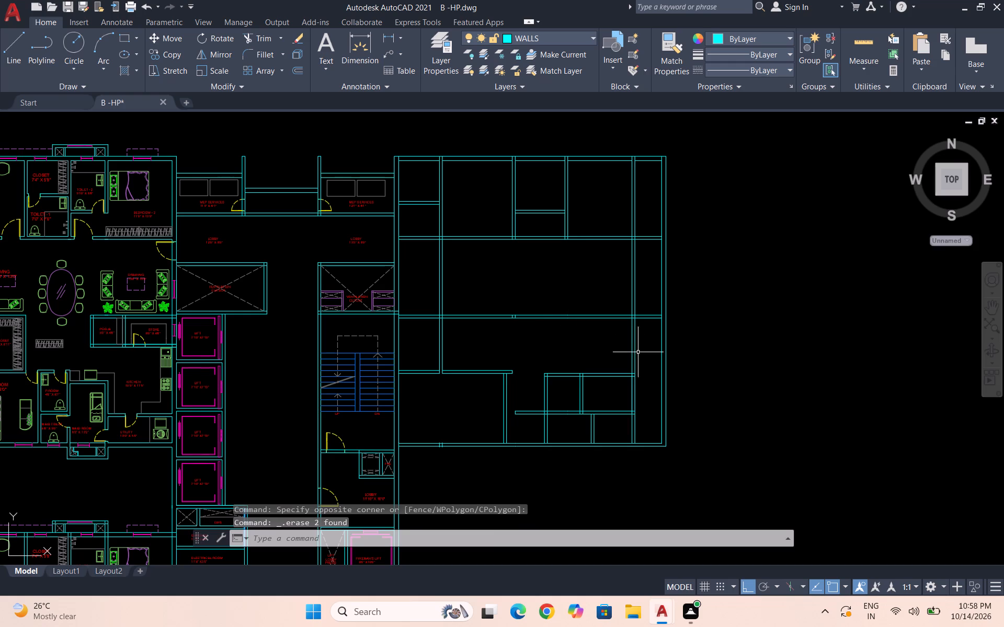
{"action": "scroll", "coordinate": [624, 354], "scroll_direction": "up", "scroll_amount": 1}
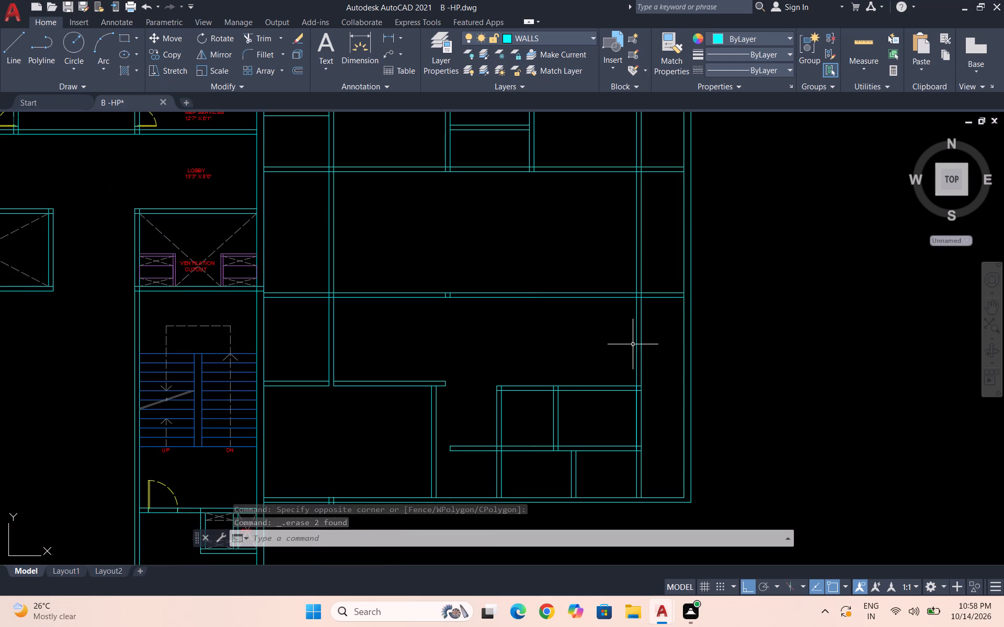
Erase all the walls and partitions drawn for the new apartment east of the staircase.
{"action": "scroll", "coordinate": [596, 363], "scroll_direction": "down", "scroll_amount": 1}
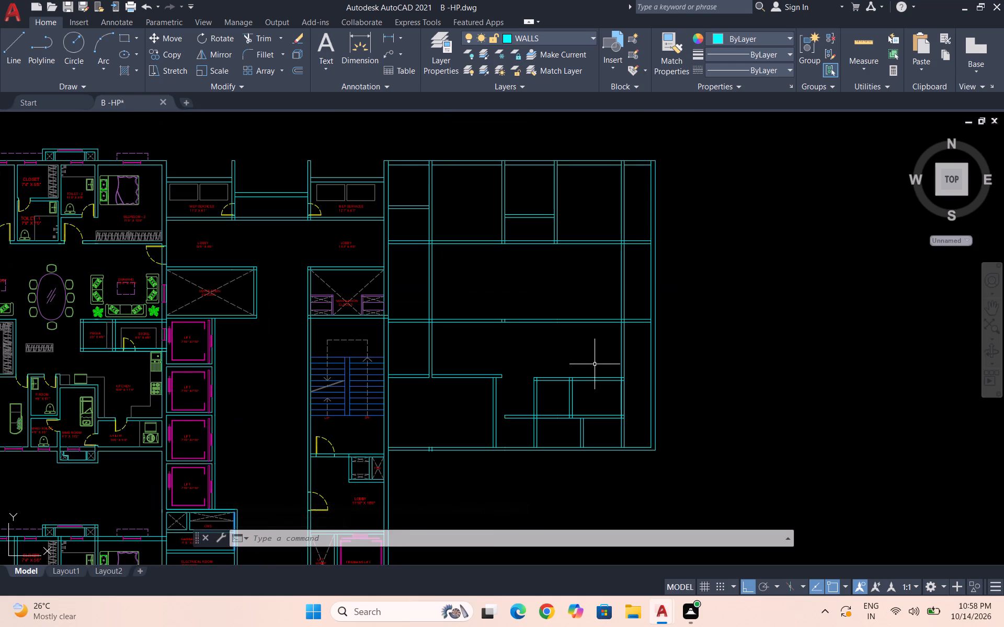
{"action": "key", "text": "Escape"}
{"action": "scroll", "coordinate": [519, 432], "scroll_direction": "up", "scroll_amount": 1}
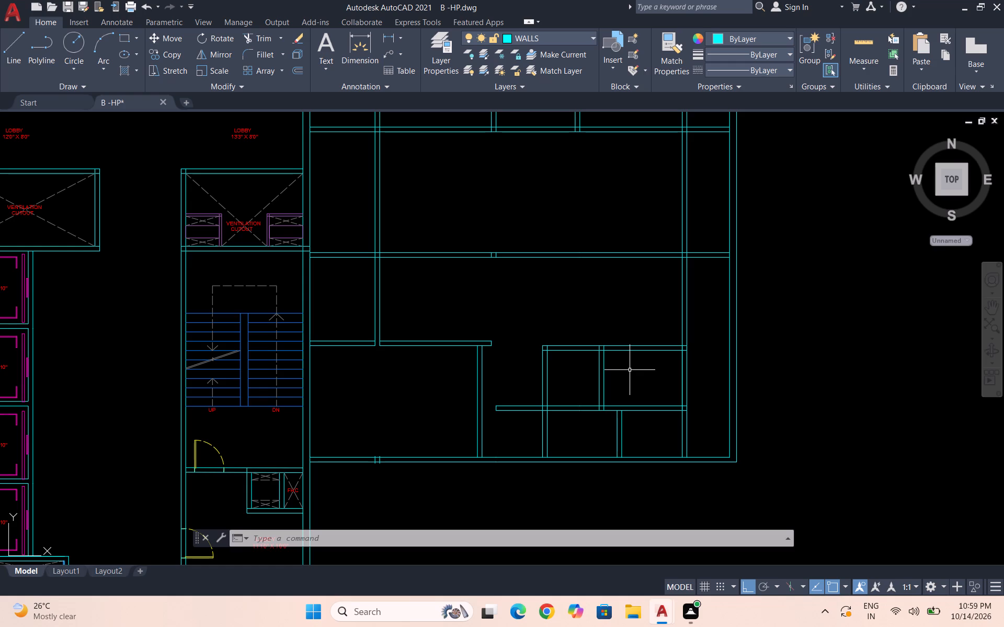
{"action": "scroll", "coordinate": [636, 368], "scroll_direction": "down", "scroll_amount": 2}
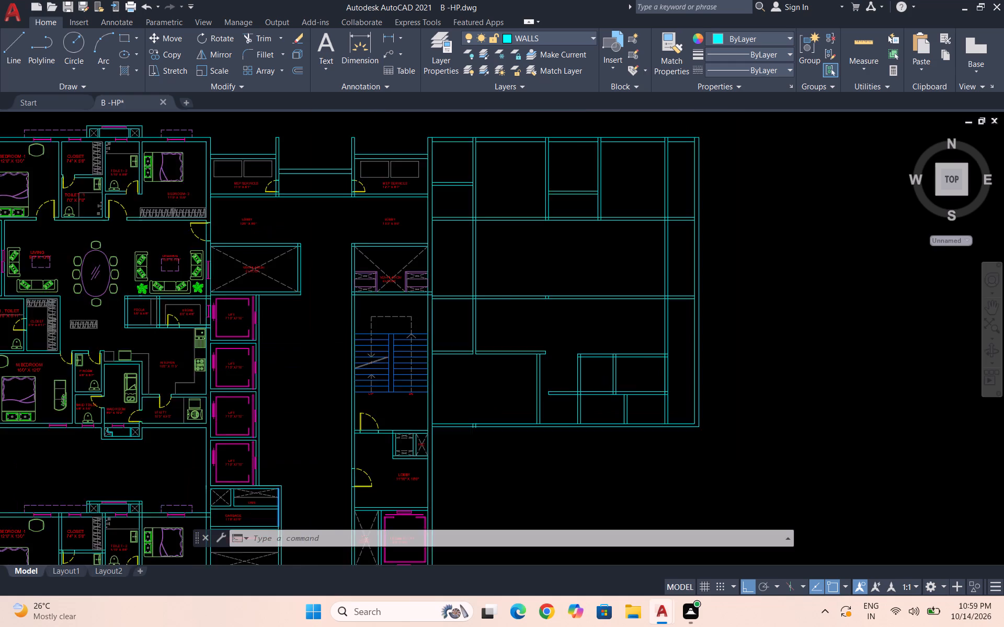
{"action": "key", "text": "Escape"}
{"action": "left_click", "coordinate": [708, 432]}
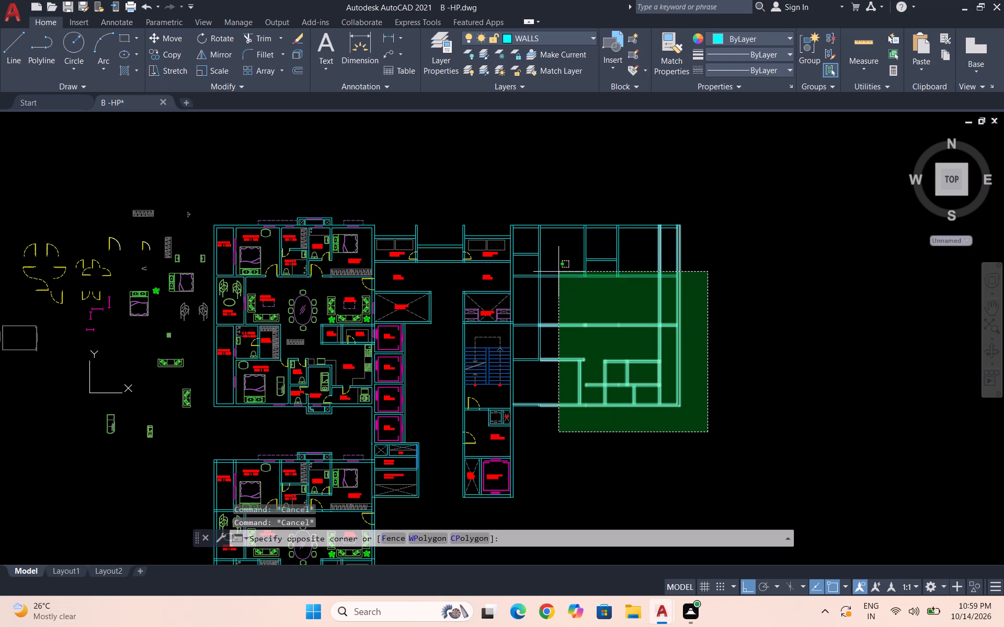
{"action": "left_click", "coordinate": [531, 208]}
{"action": "scroll", "coordinate": [526, 229], "scroll_direction": "up", "scroll_amount": 3}
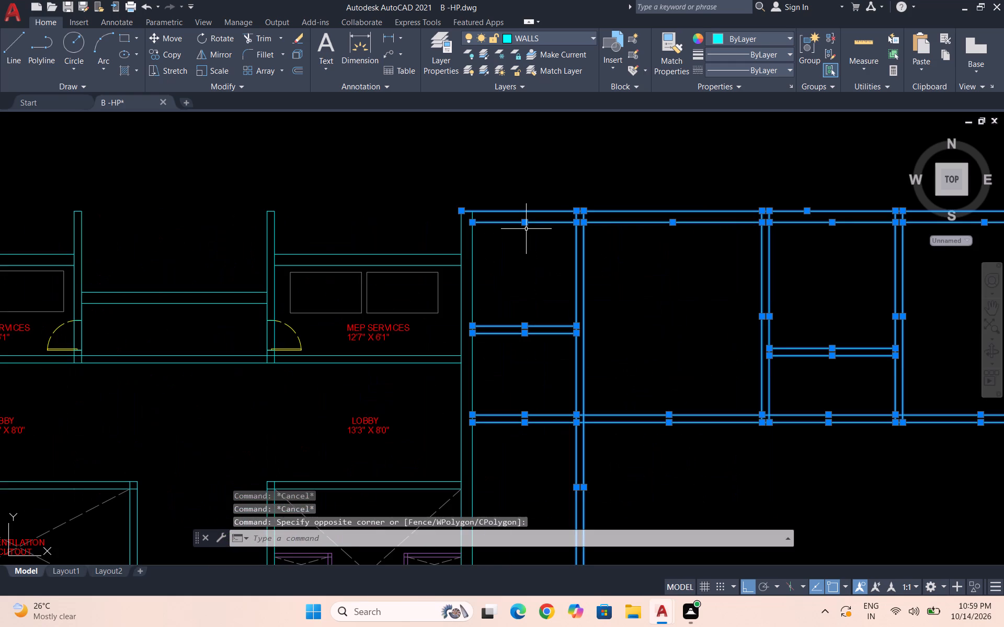
{"action": "key", "text": "Delete"}
{"action": "scroll", "coordinate": [535, 220], "scroll_direction": "down", "scroll_amount": 4}
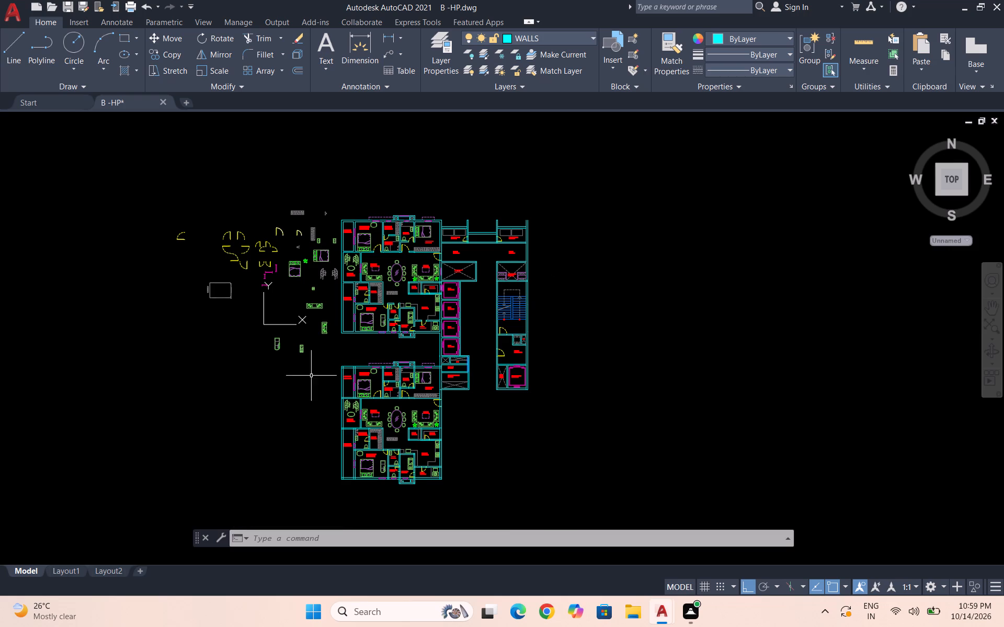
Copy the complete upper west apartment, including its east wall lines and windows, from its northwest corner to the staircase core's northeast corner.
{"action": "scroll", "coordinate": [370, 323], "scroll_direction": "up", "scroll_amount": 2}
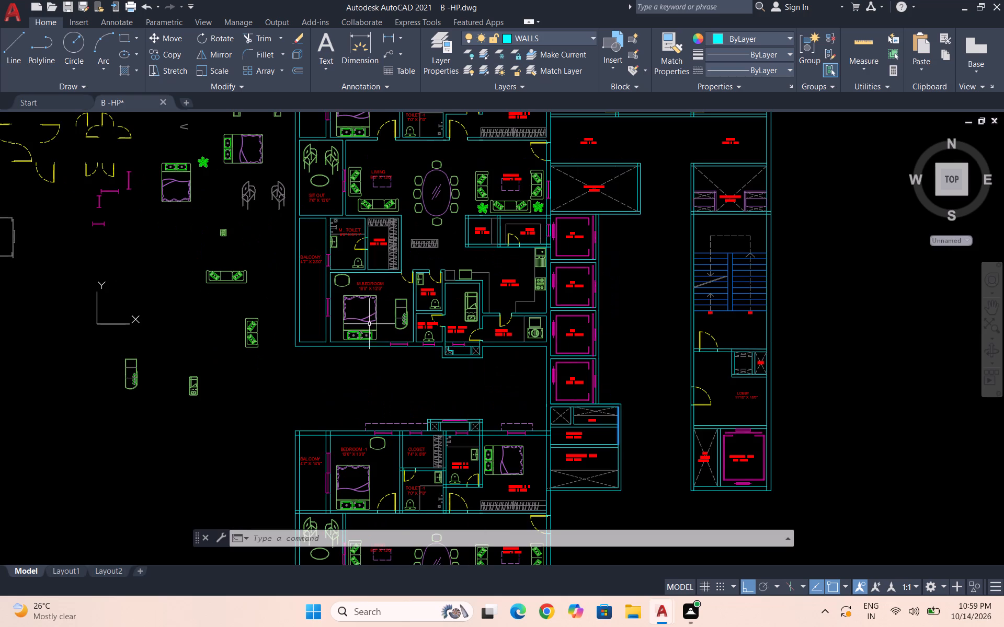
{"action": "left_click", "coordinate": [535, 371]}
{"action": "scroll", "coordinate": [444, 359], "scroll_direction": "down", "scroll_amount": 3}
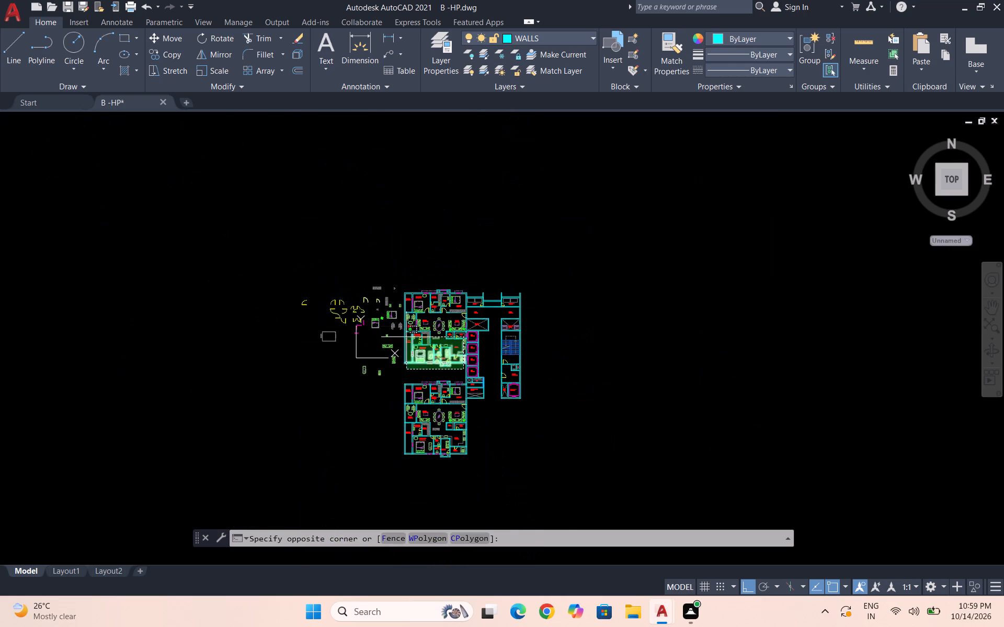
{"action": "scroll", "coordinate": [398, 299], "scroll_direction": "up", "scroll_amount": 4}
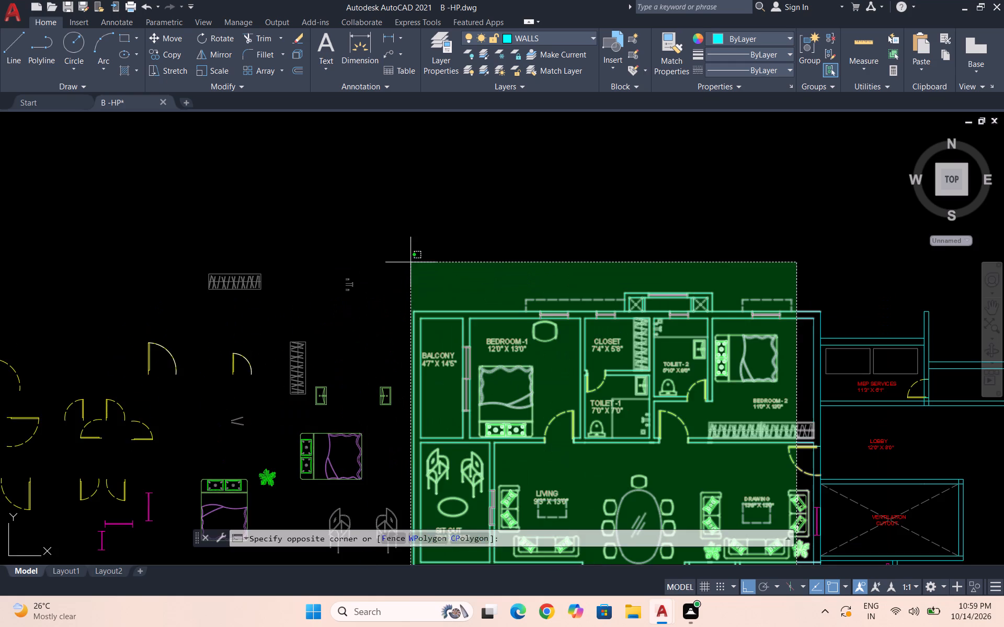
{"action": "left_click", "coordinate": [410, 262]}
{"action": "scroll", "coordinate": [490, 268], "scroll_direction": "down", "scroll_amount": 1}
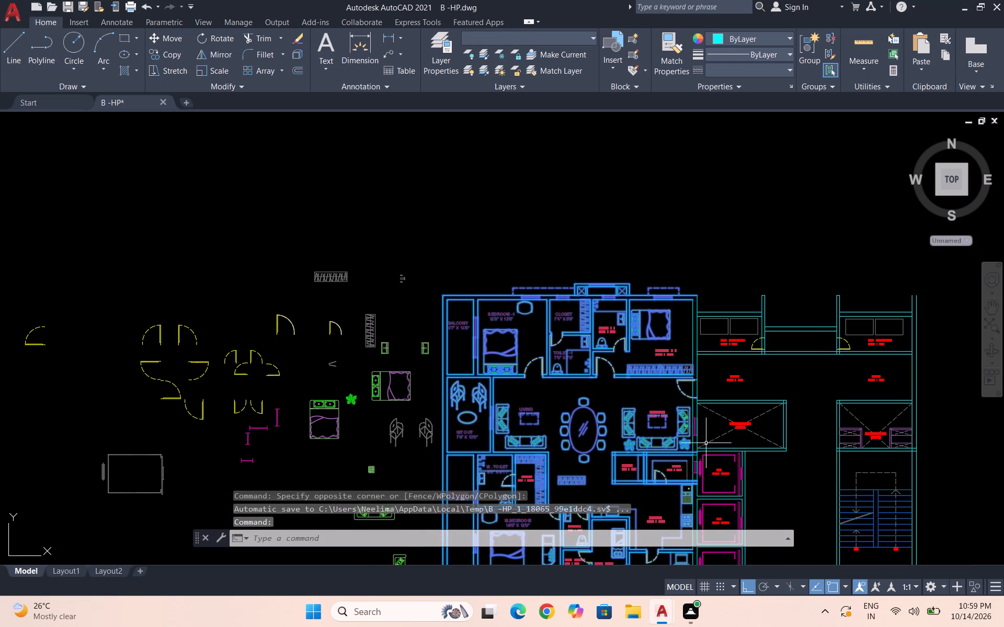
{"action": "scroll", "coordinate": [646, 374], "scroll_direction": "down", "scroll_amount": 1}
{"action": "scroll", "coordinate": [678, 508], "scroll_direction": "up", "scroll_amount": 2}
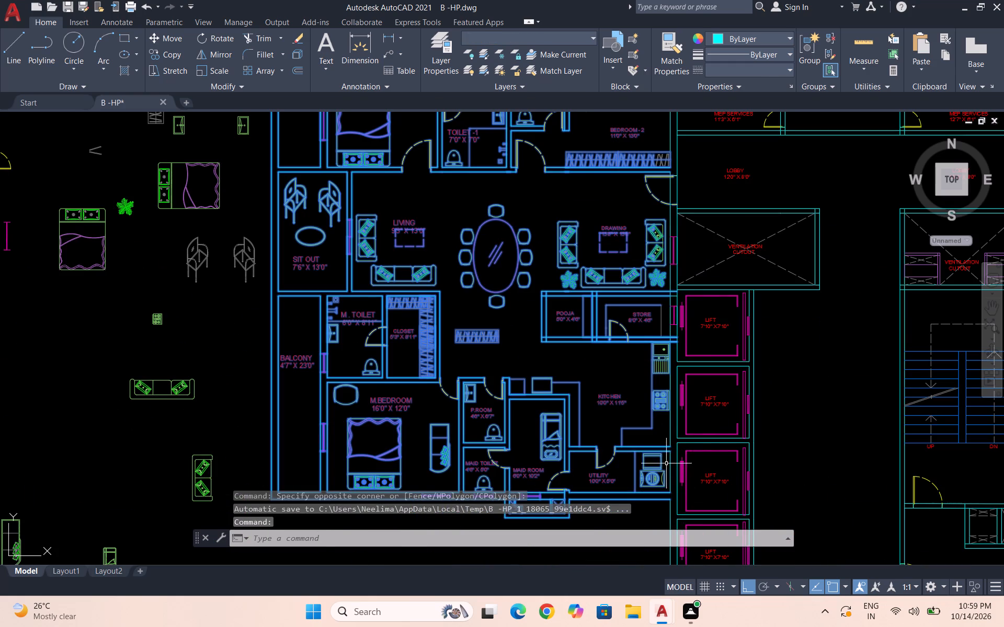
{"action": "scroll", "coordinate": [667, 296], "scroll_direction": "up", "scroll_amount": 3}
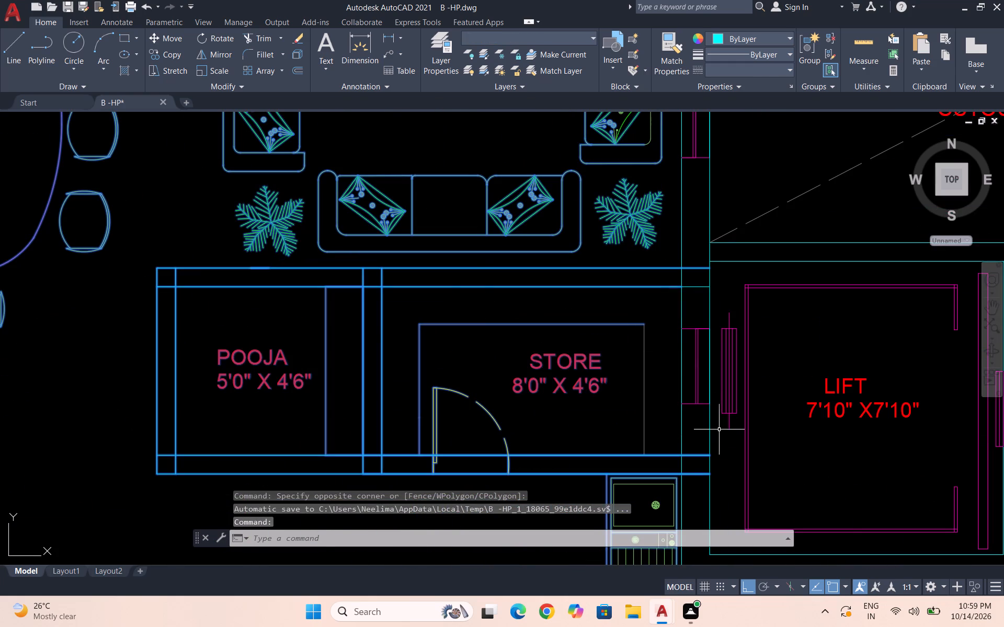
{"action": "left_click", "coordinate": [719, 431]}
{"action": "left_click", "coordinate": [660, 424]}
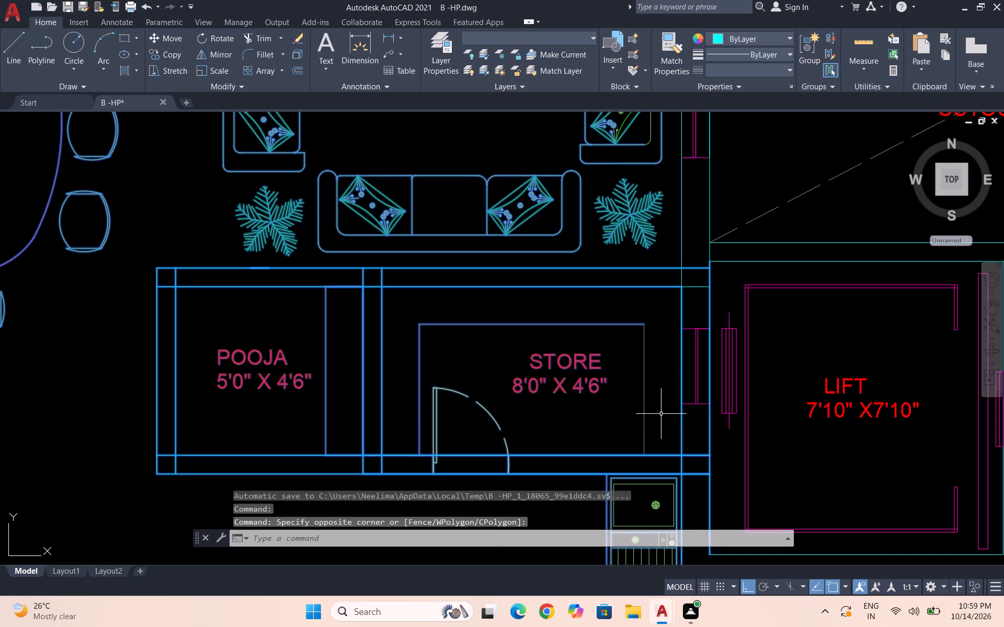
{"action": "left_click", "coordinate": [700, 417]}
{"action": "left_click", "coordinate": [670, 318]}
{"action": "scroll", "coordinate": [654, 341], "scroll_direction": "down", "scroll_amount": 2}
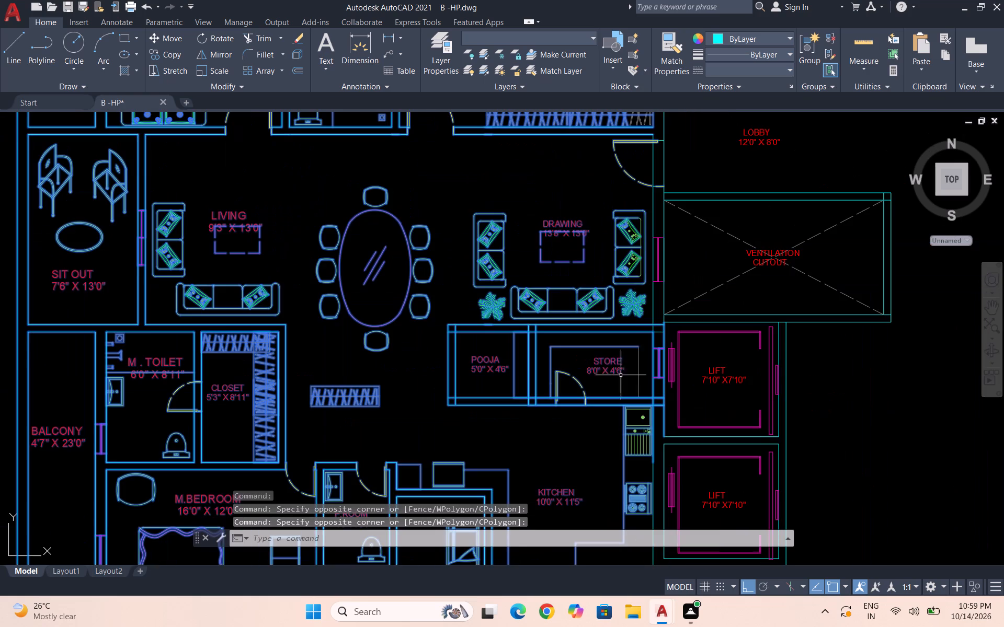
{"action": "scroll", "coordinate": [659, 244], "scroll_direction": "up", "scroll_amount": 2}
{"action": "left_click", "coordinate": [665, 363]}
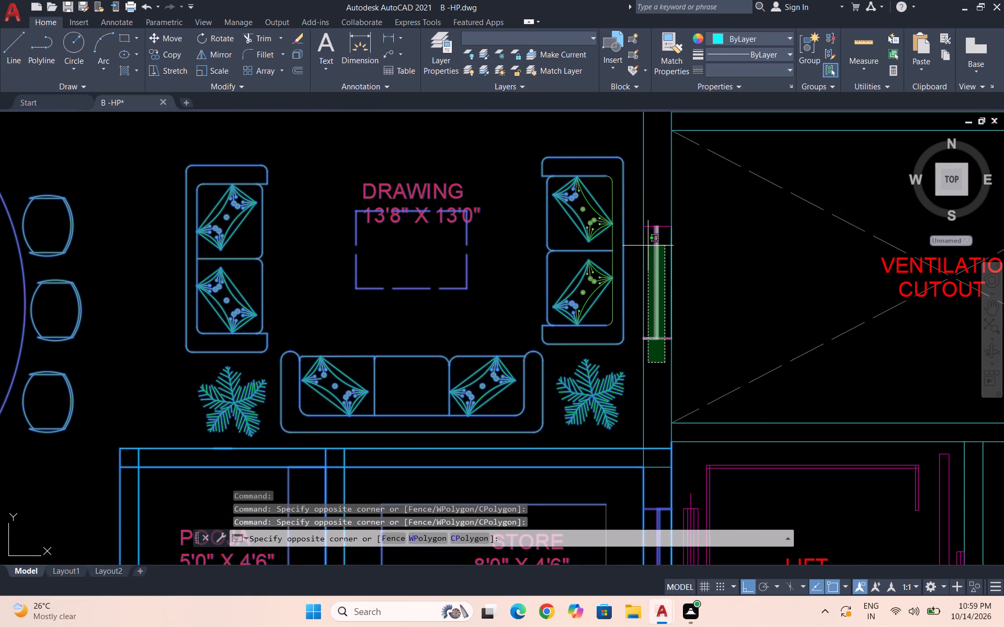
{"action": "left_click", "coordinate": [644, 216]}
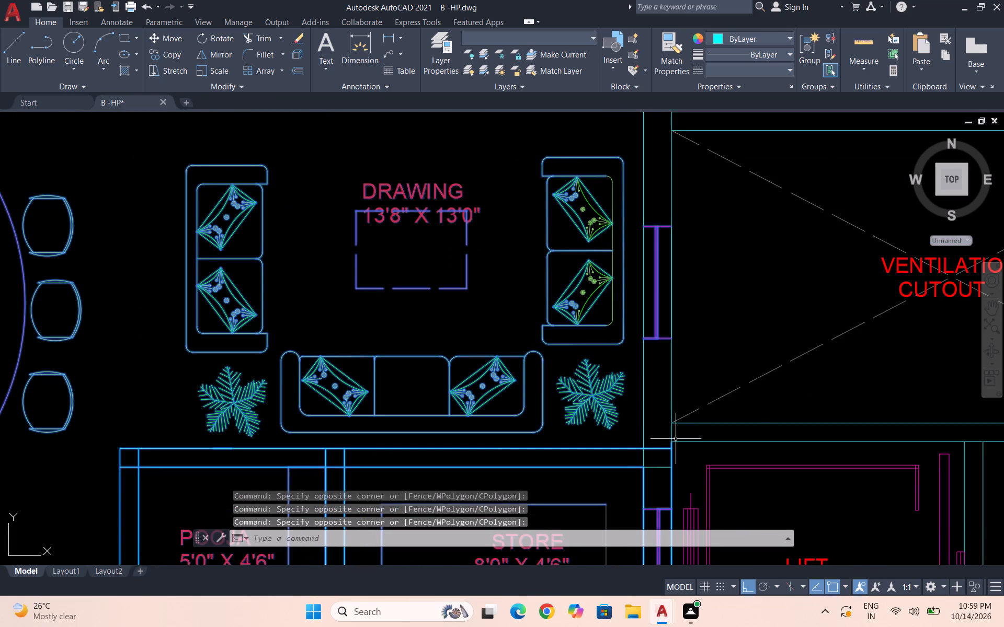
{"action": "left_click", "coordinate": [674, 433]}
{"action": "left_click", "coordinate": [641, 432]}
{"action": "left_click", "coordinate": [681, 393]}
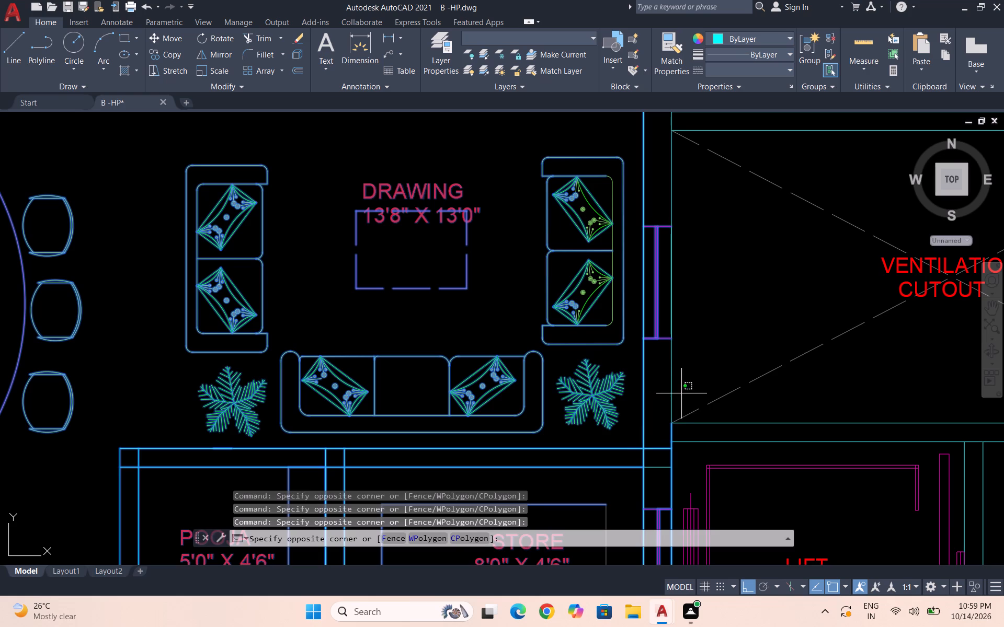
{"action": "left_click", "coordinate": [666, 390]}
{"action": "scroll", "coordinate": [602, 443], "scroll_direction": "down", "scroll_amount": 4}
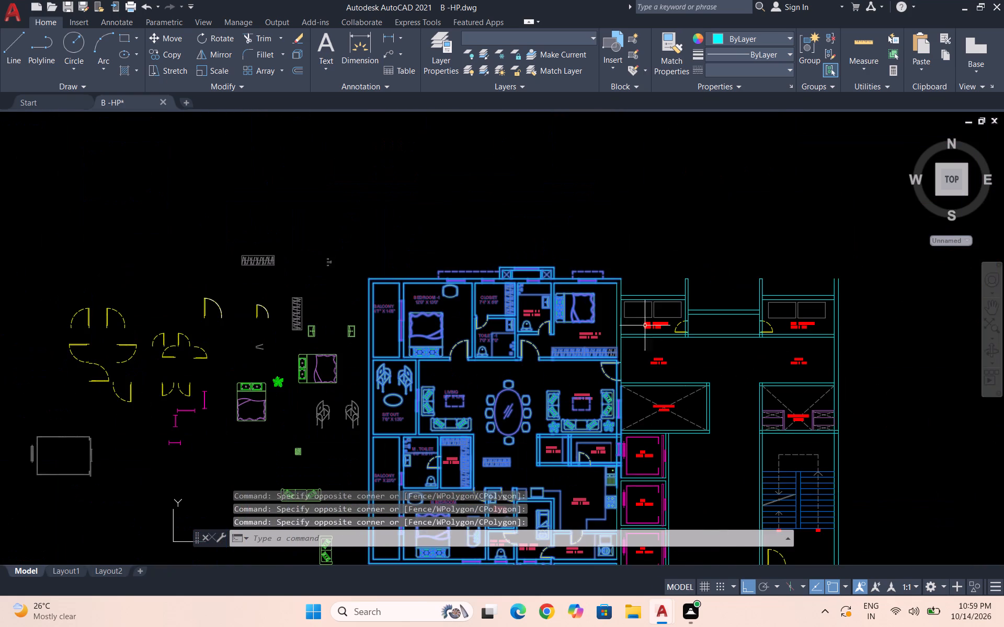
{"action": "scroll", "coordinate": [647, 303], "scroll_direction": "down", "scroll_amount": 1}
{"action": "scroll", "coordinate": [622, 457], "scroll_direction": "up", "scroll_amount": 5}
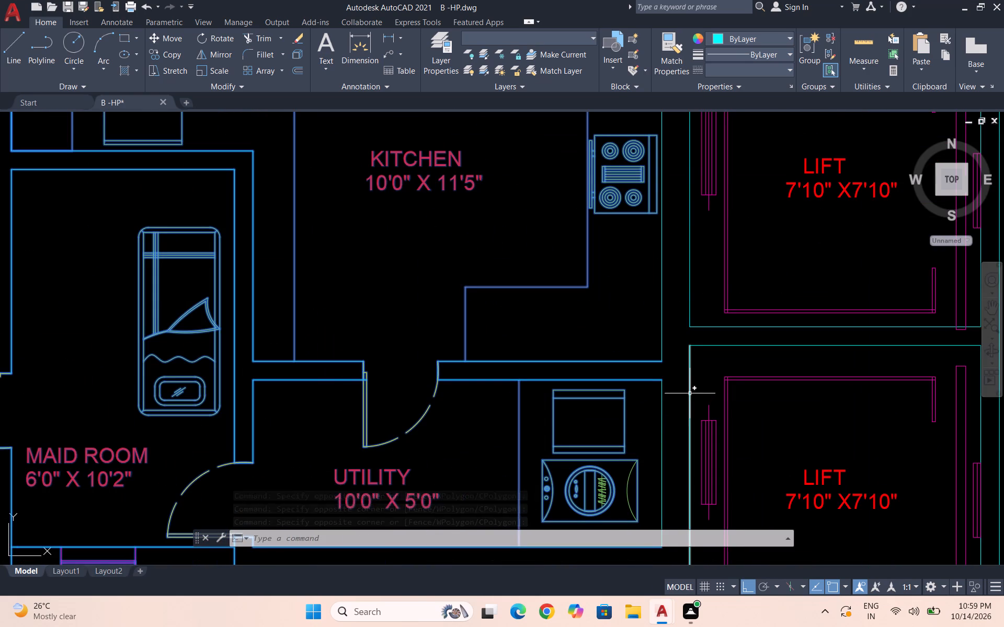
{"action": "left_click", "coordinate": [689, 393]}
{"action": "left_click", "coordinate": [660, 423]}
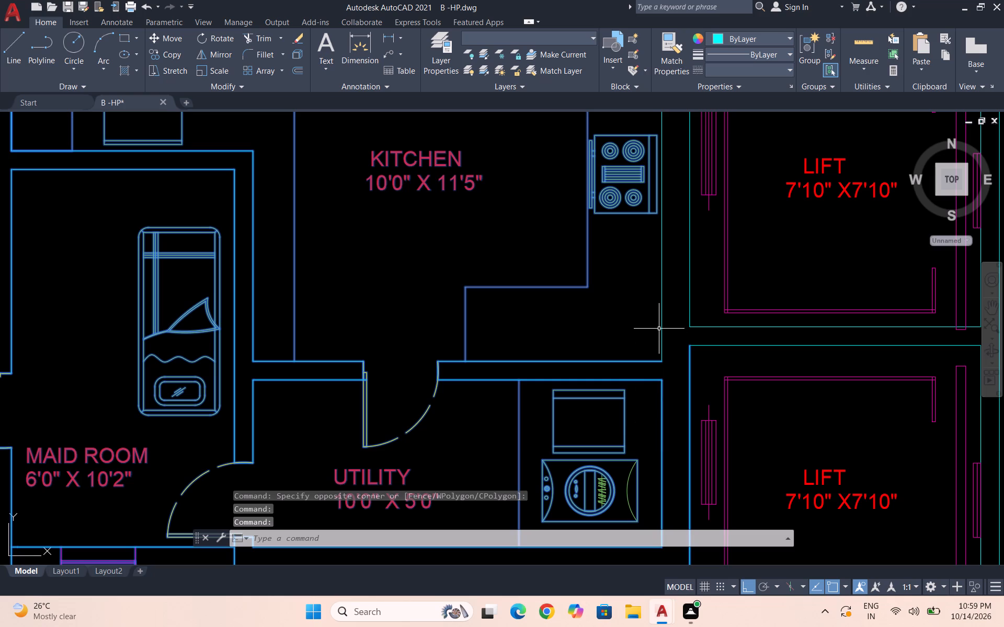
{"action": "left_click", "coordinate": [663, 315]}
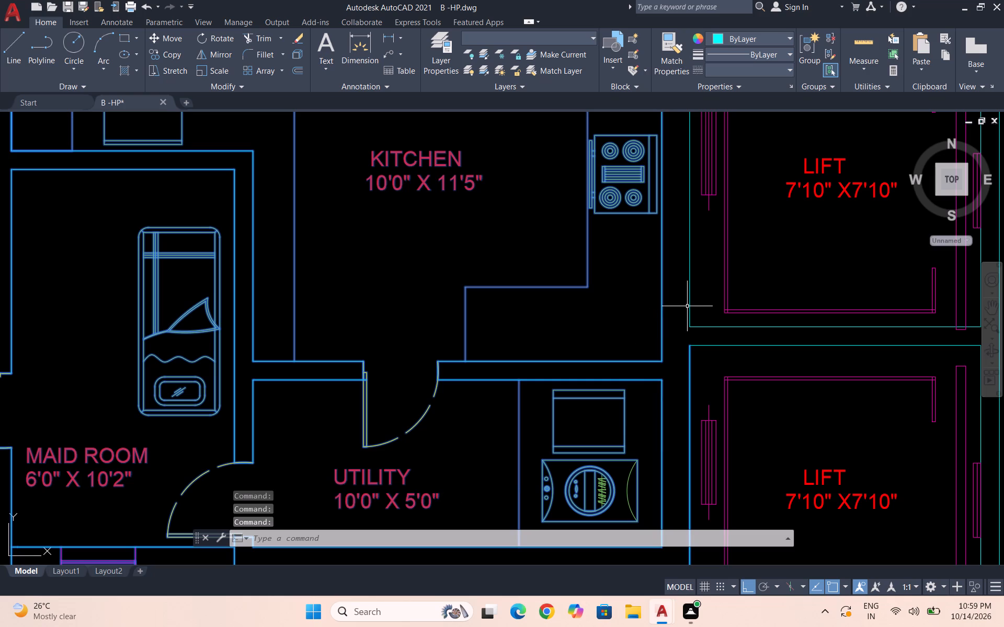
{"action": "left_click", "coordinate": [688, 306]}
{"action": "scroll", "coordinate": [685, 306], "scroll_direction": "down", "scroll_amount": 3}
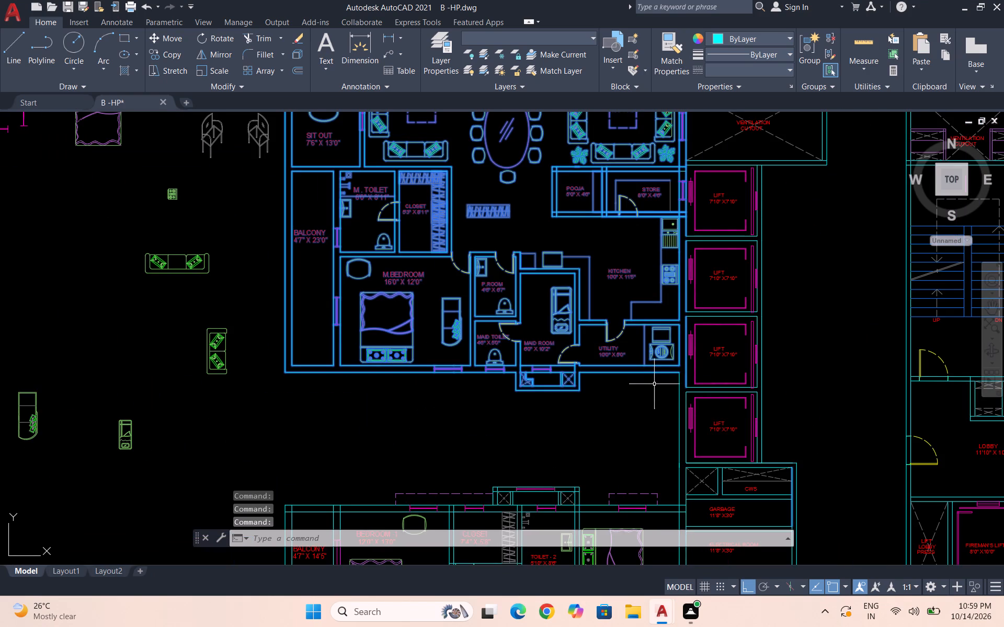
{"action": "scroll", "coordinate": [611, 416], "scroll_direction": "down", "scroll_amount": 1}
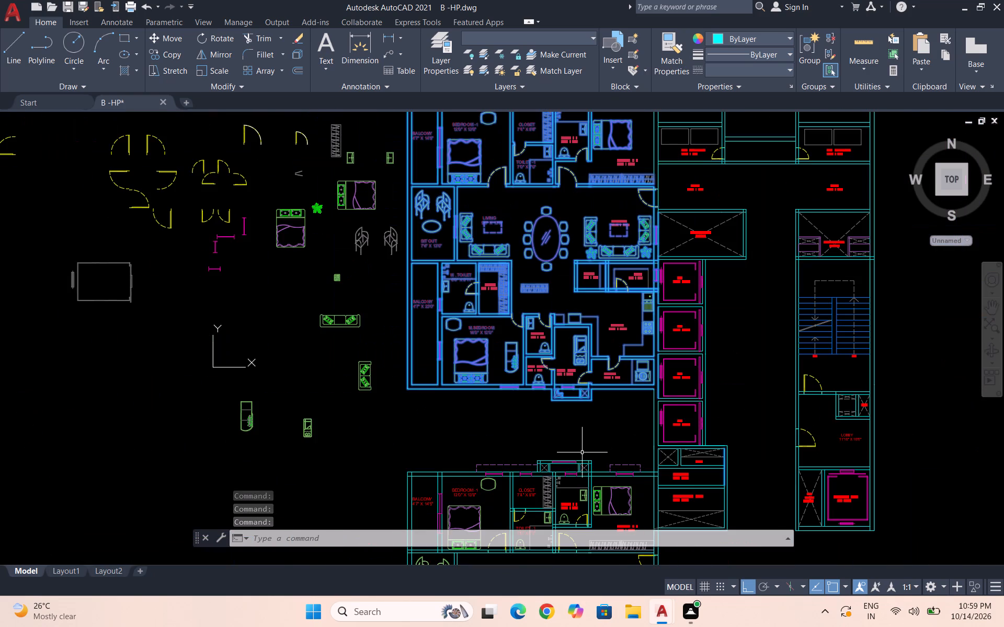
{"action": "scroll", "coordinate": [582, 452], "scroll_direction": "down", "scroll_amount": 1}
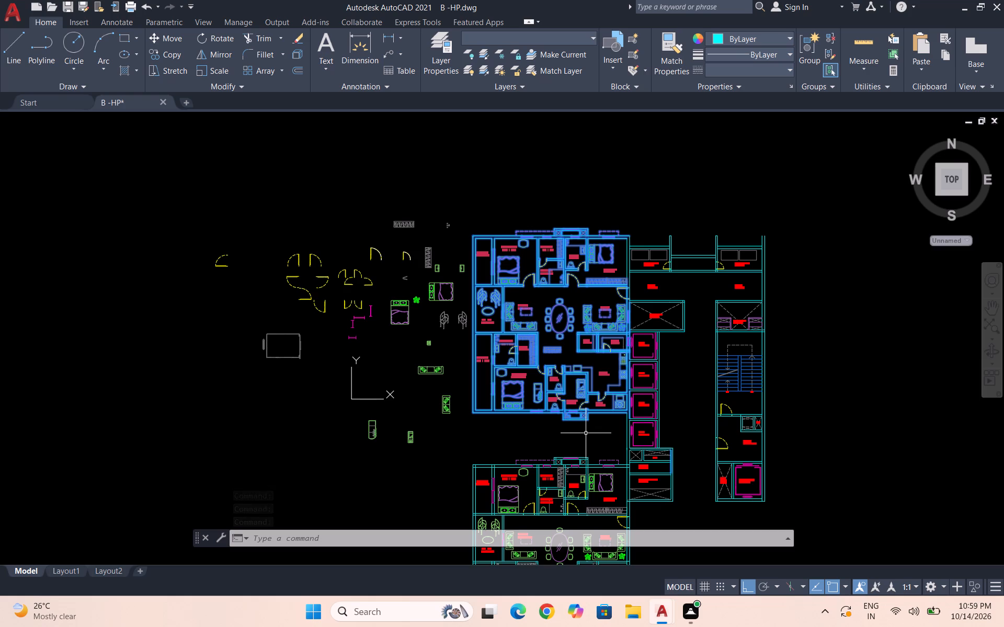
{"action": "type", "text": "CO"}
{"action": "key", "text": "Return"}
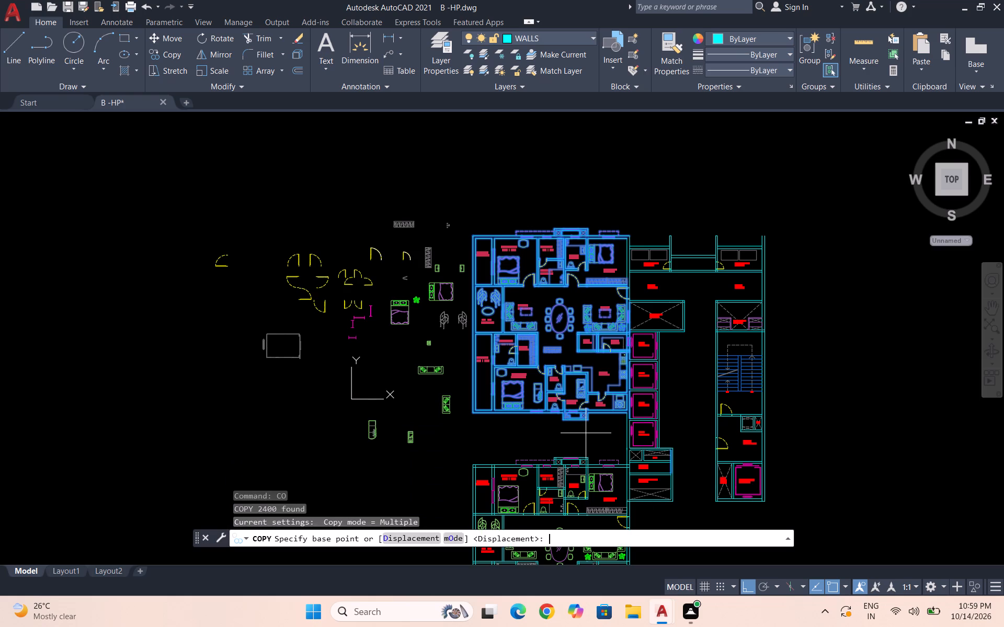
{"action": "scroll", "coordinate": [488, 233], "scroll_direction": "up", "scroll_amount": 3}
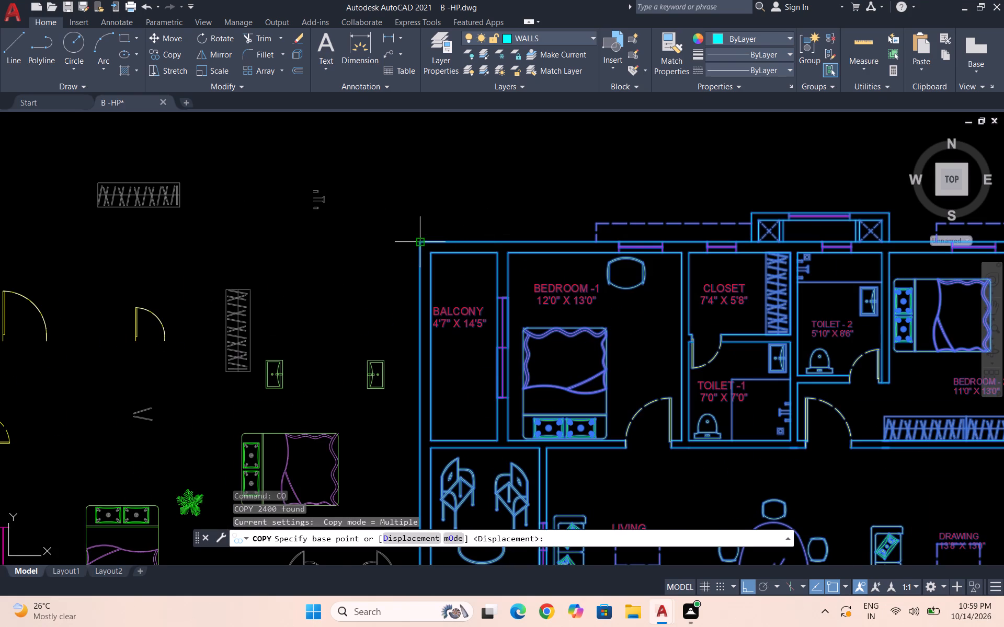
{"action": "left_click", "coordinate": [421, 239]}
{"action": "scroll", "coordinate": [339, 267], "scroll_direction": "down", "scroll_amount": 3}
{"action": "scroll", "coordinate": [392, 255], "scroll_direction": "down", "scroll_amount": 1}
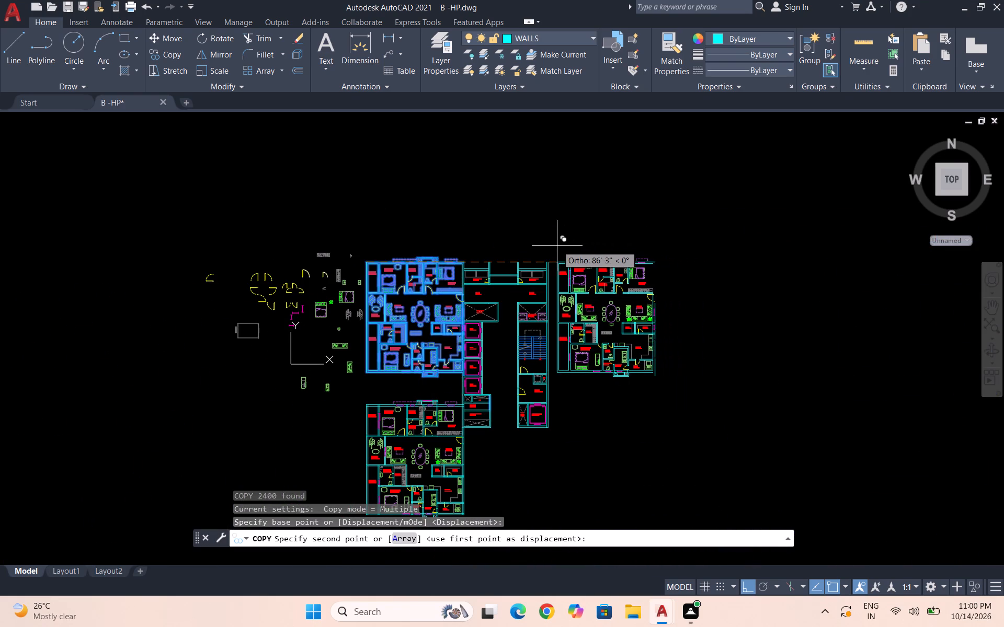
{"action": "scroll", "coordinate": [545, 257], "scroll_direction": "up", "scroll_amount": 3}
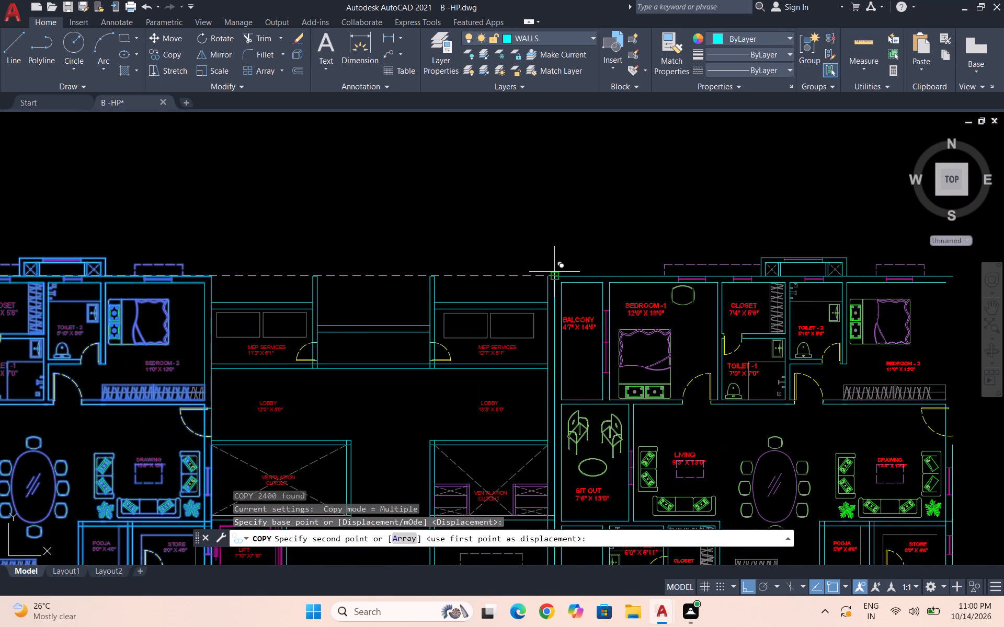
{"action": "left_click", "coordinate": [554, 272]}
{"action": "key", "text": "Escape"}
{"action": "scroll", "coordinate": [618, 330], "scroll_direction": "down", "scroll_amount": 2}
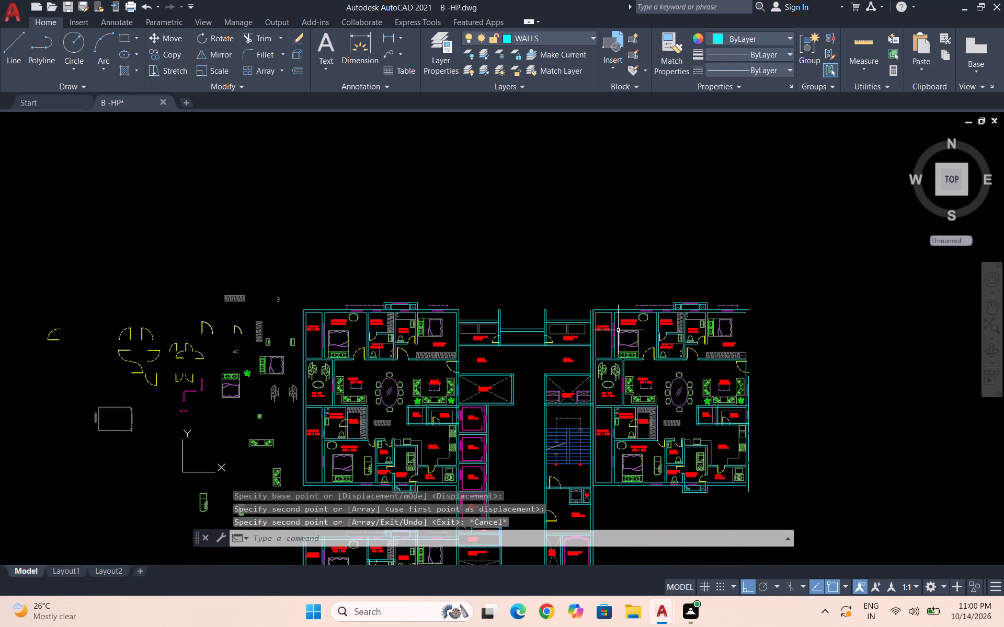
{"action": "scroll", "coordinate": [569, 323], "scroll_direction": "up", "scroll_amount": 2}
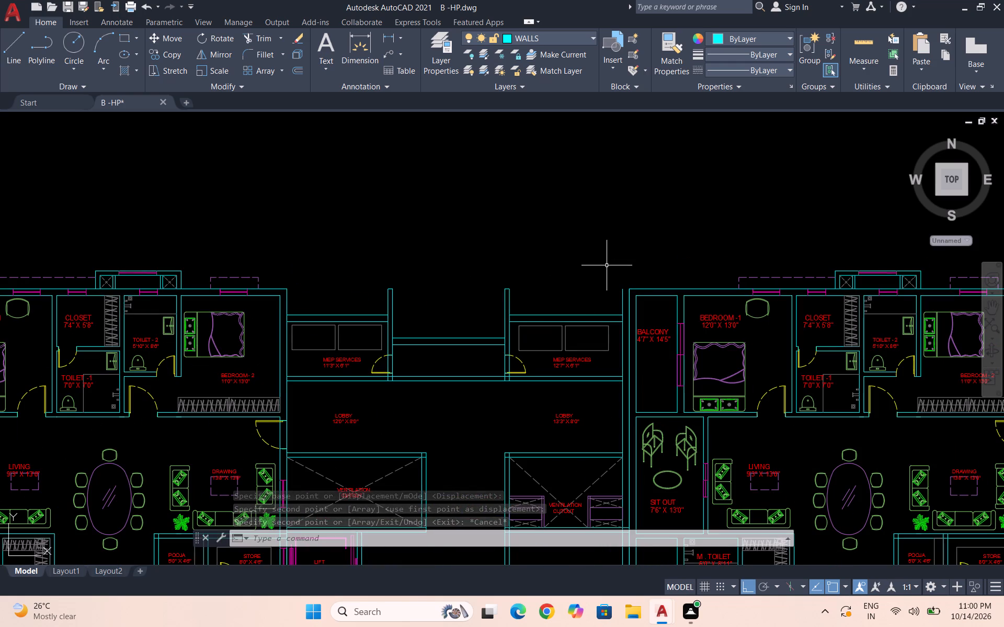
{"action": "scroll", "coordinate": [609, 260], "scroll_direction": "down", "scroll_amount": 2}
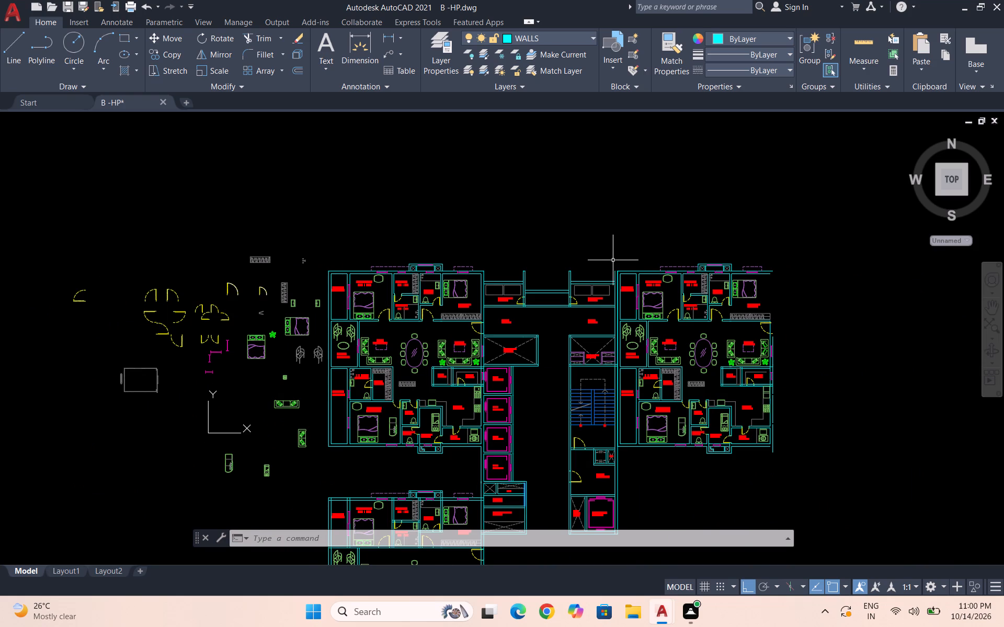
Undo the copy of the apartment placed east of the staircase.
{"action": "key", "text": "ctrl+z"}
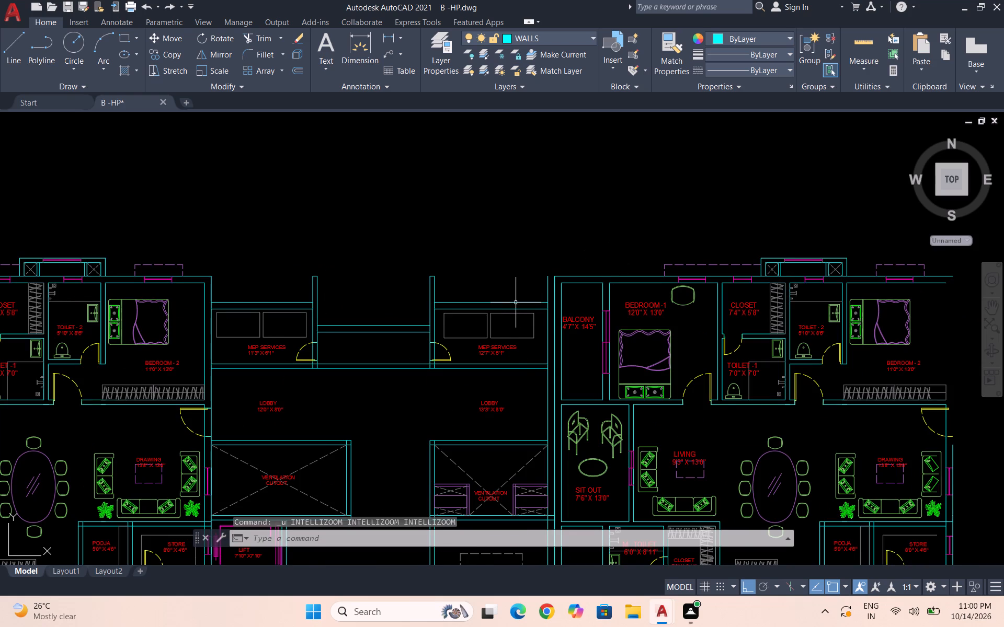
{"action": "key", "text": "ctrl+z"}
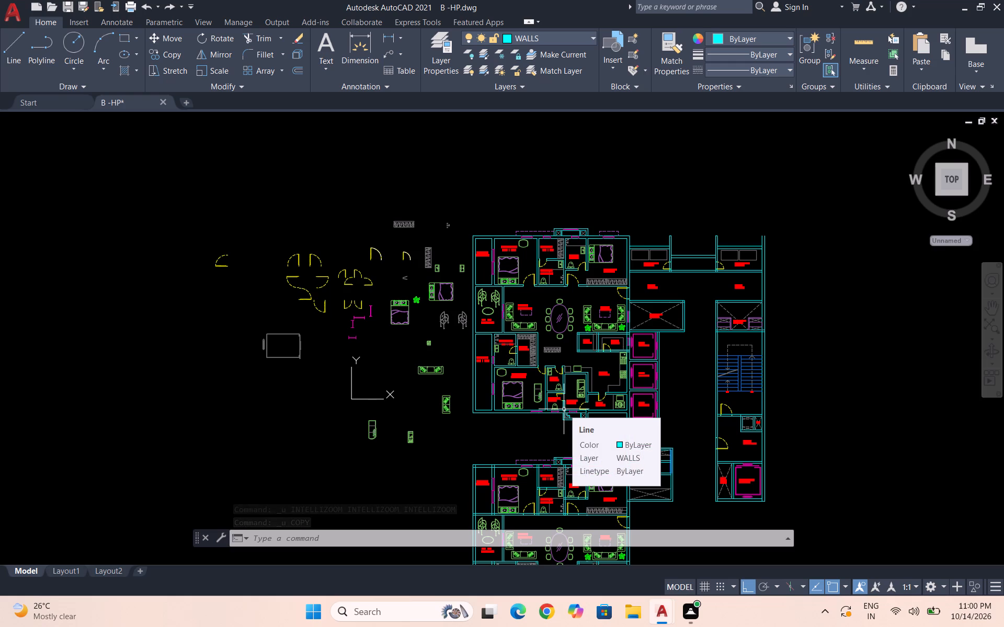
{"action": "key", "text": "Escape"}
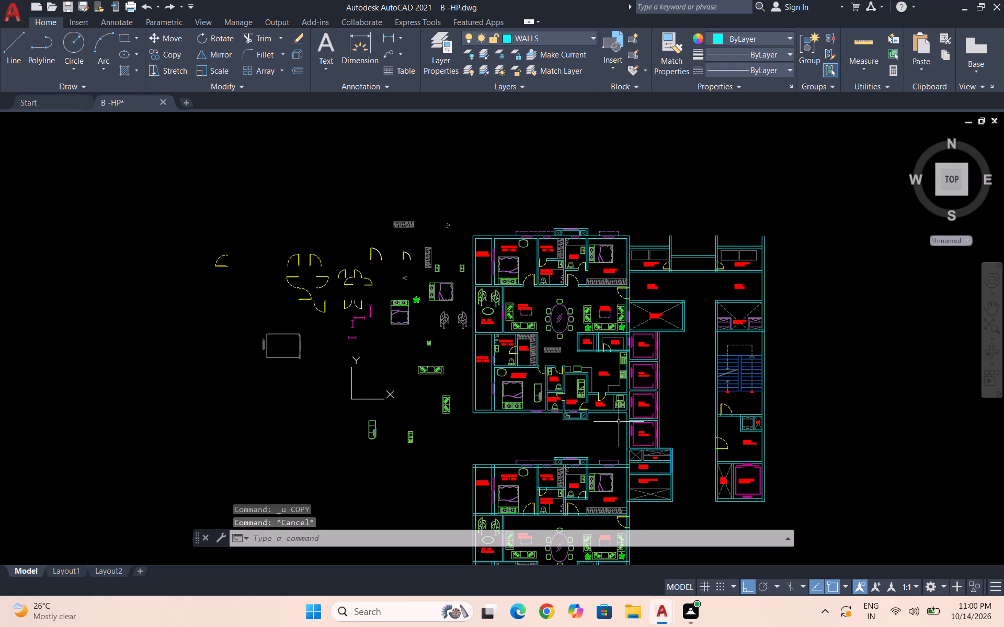
Copy the upper west apartment with its east wall lines and the drawing-room and store windows, from its northwest corner to the staircase core's northeast corner.
{"action": "left_click", "coordinate": [624, 429]}
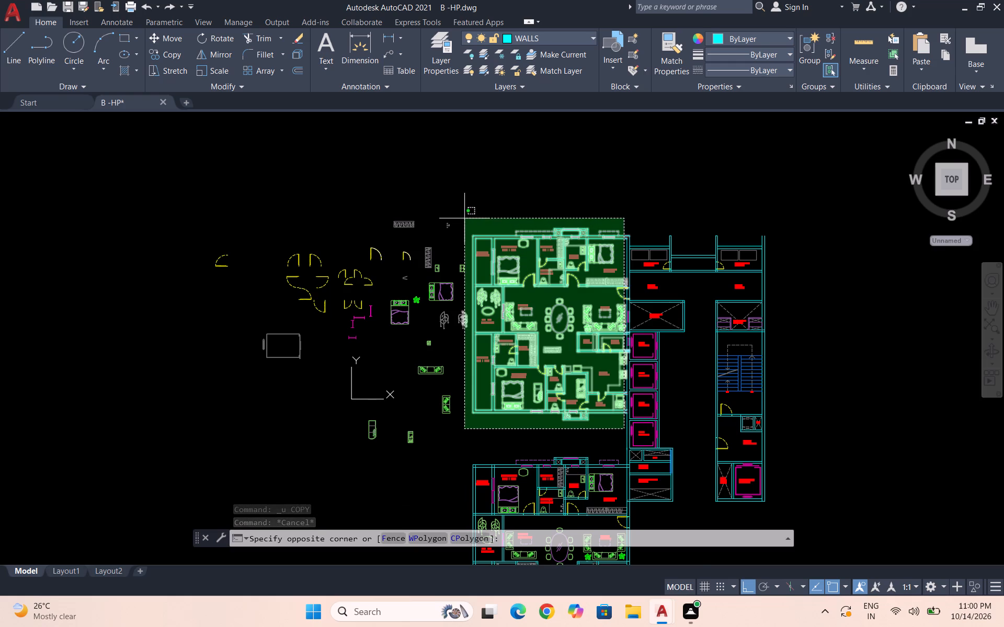
{"action": "scroll", "coordinate": [467, 218], "scroll_direction": "up", "scroll_amount": 2}
{"action": "left_click", "coordinate": [467, 218]}
{"action": "scroll", "coordinate": [461, 203], "scroll_direction": "down", "scroll_amount": 1}
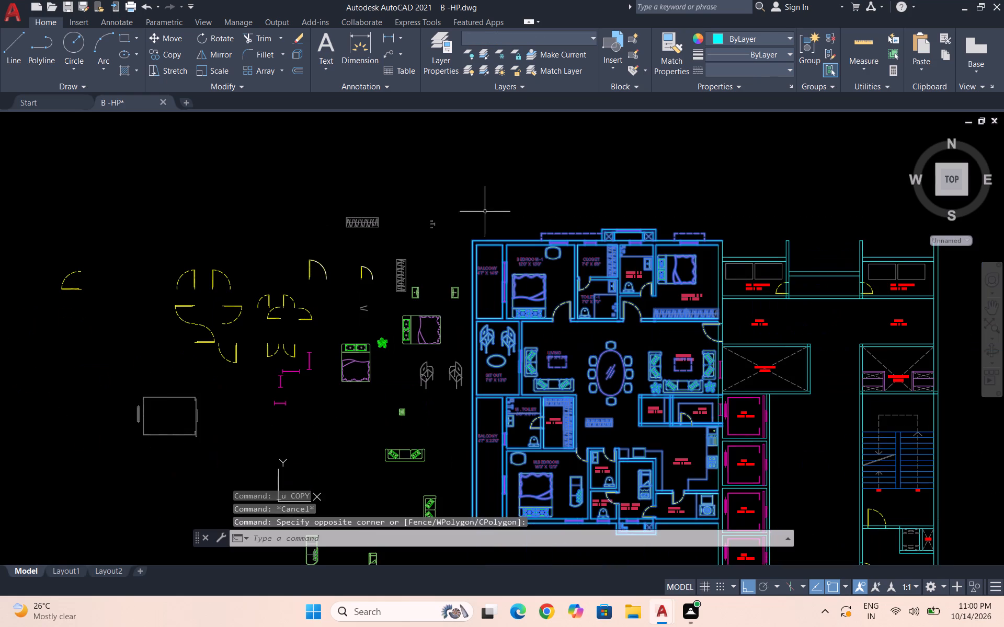
{"action": "scroll", "coordinate": [709, 295], "scroll_direction": "up", "scroll_amount": 2}
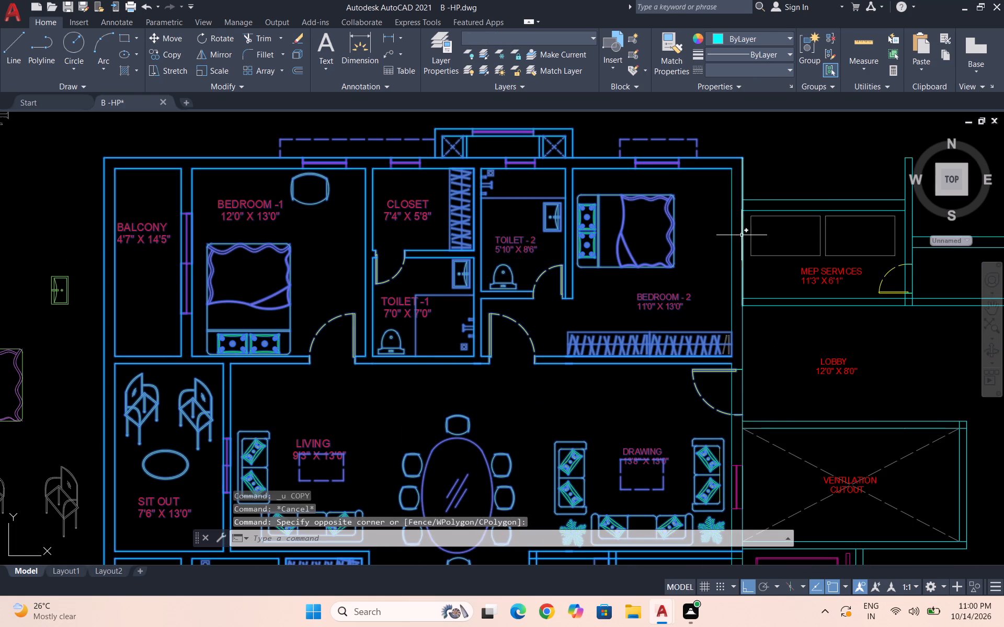
{"action": "left_click", "coordinate": [743, 234]}
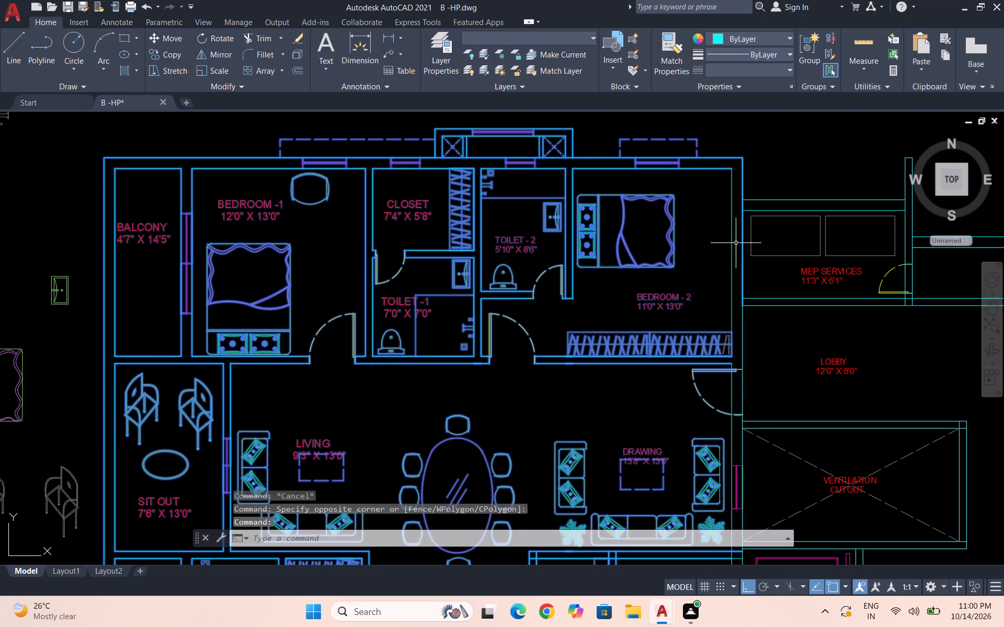
{"action": "left_click", "coordinate": [732, 250]}
{"action": "scroll", "coordinate": [709, 238], "scroll_direction": "down", "scroll_amount": 2}
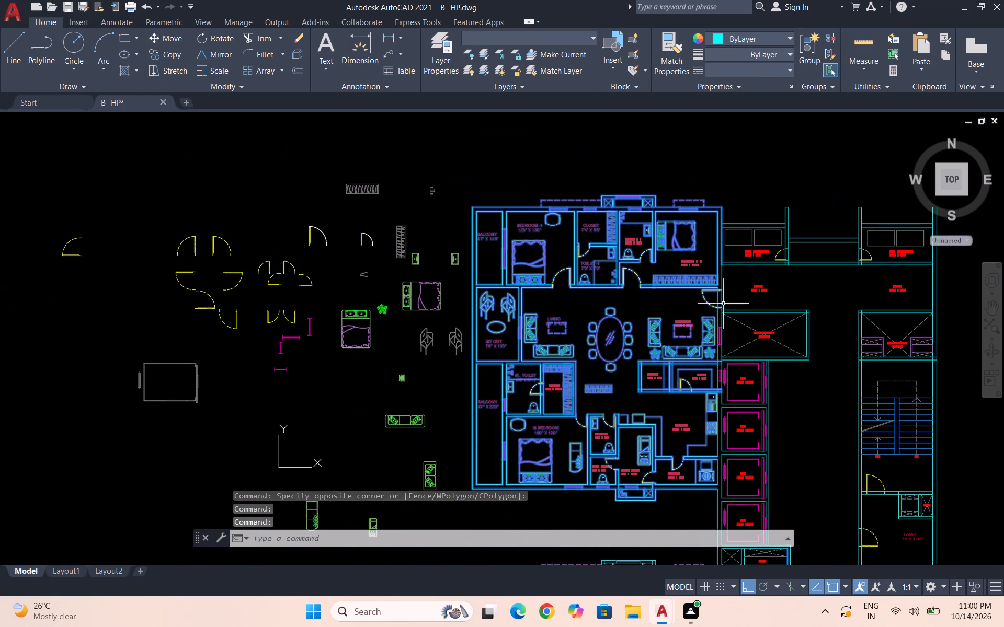
{"action": "scroll", "coordinate": [722, 296], "scroll_direction": "up", "scroll_amount": 4}
{"action": "left_click", "coordinate": [721, 304]}
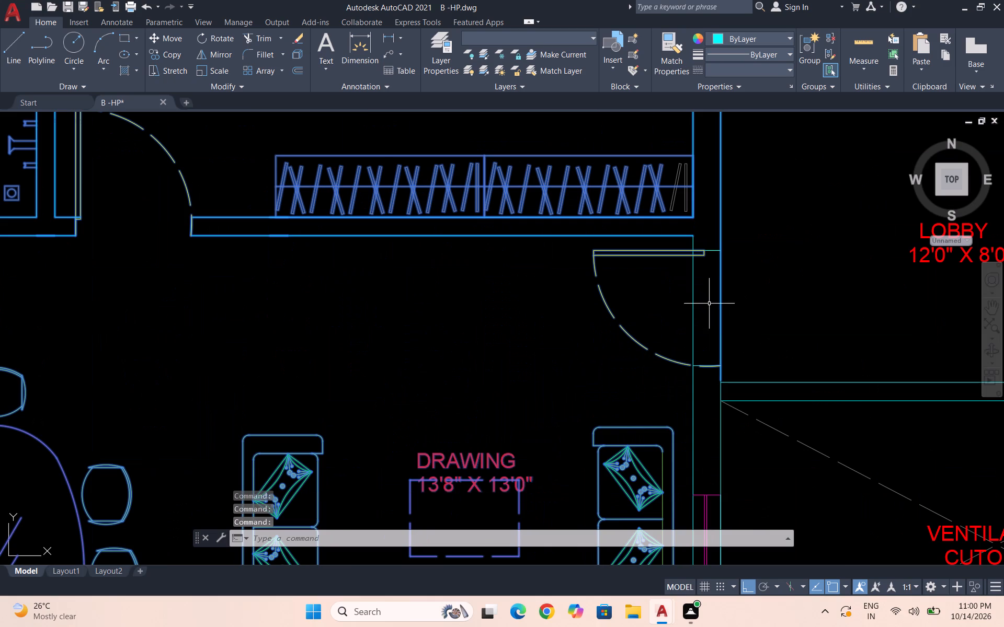
{"action": "left_click", "coordinate": [691, 311]}
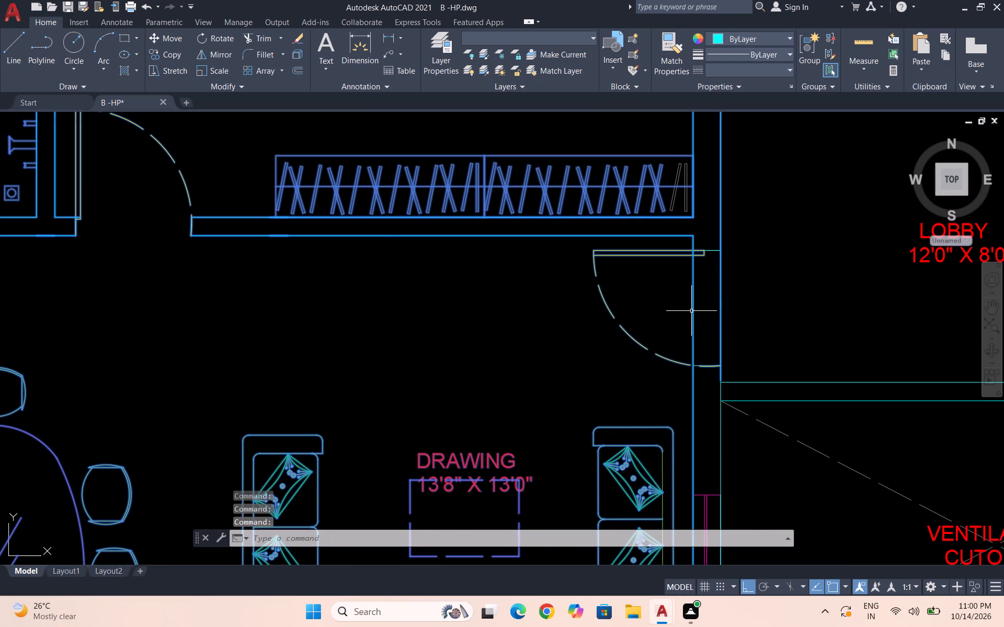
{"action": "scroll", "coordinate": [702, 269], "scroll_direction": "down", "scroll_amount": 2}
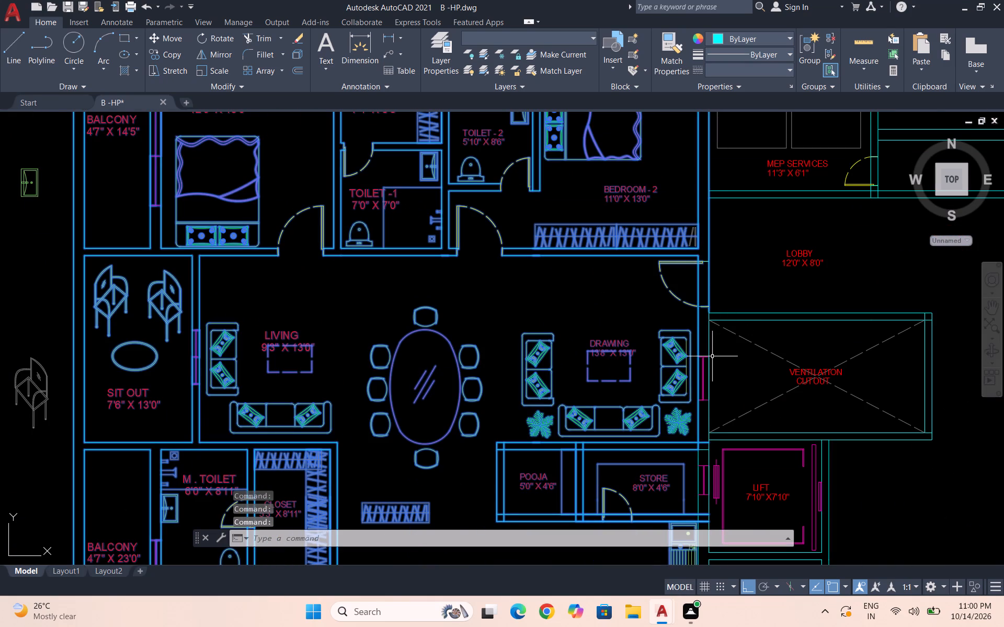
{"action": "left_click", "coordinate": [711, 358]}
{"action": "scroll", "coordinate": [705, 329], "scroll_direction": "up", "scroll_amount": 2}
{"action": "scroll", "coordinate": [708, 321], "scroll_direction": "down", "scroll_amount": 2}
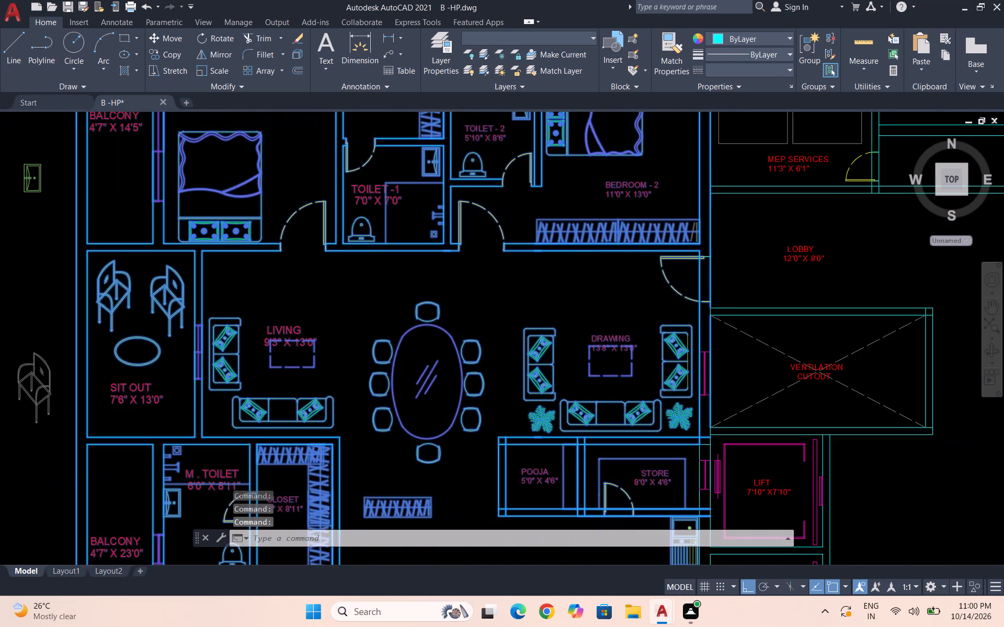
{"action": "scroll", "coordinate": [708, 310], "scroll_direction": "down", "scroll_amount": 1}
{"action": "scroll", "coordinate": [700, 365], "scroll_direction": "up", "scroll_amount": 2}
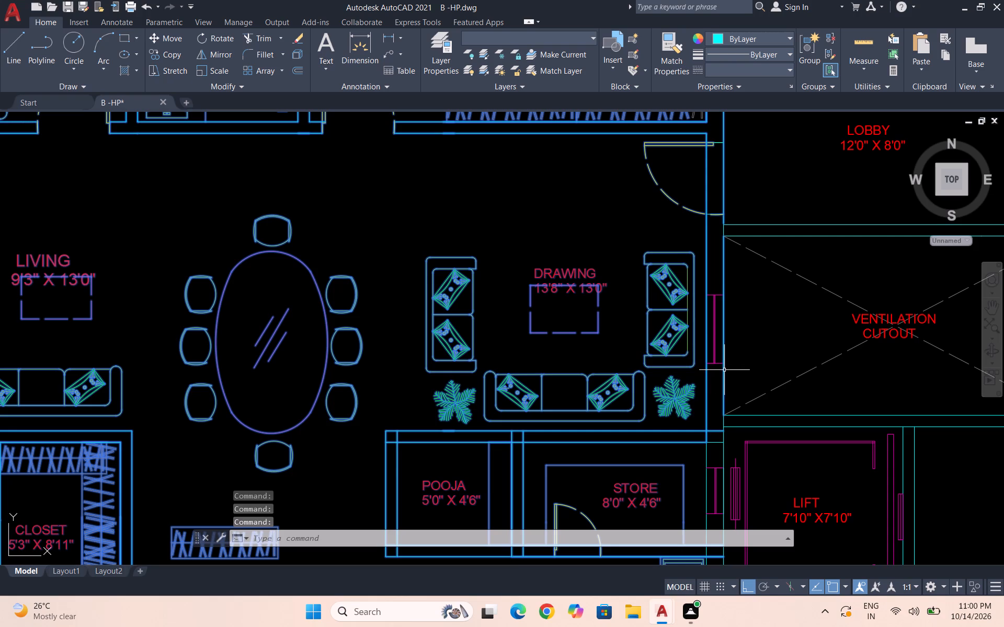
{"action": "left_click", "coordinate": [719, 370]}
{"action": "left_click", "coordinate": [707, 291]}
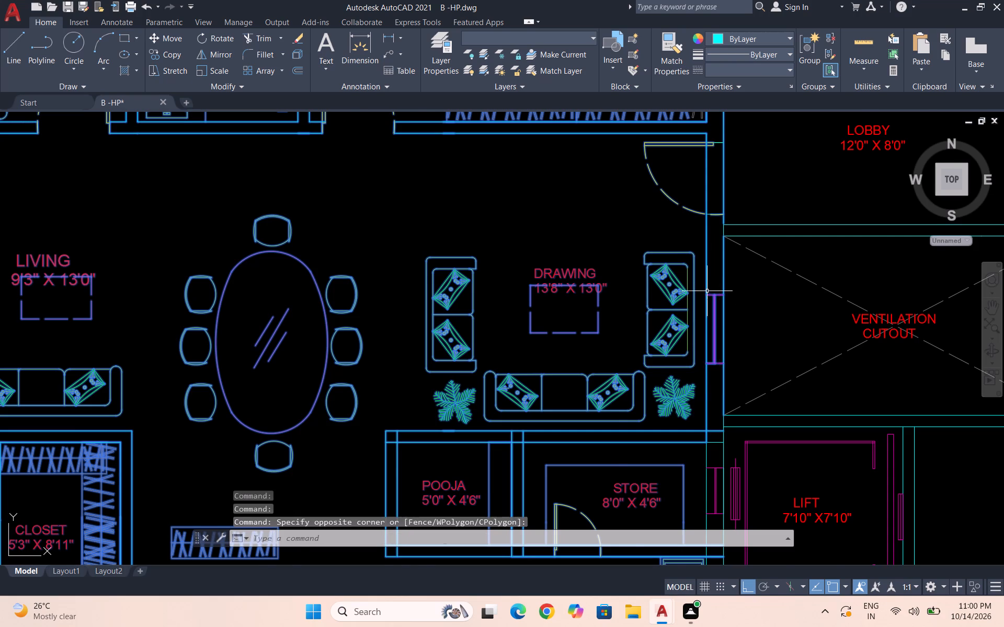
{"action": "scroll", "coordinate": [704, 283], "scroll_direction": "down", "scroll_amount": 2}
{"action": "scroll", "coordinate": [708, 371], "scroll_direction": "up", "scroll_amount": 4}
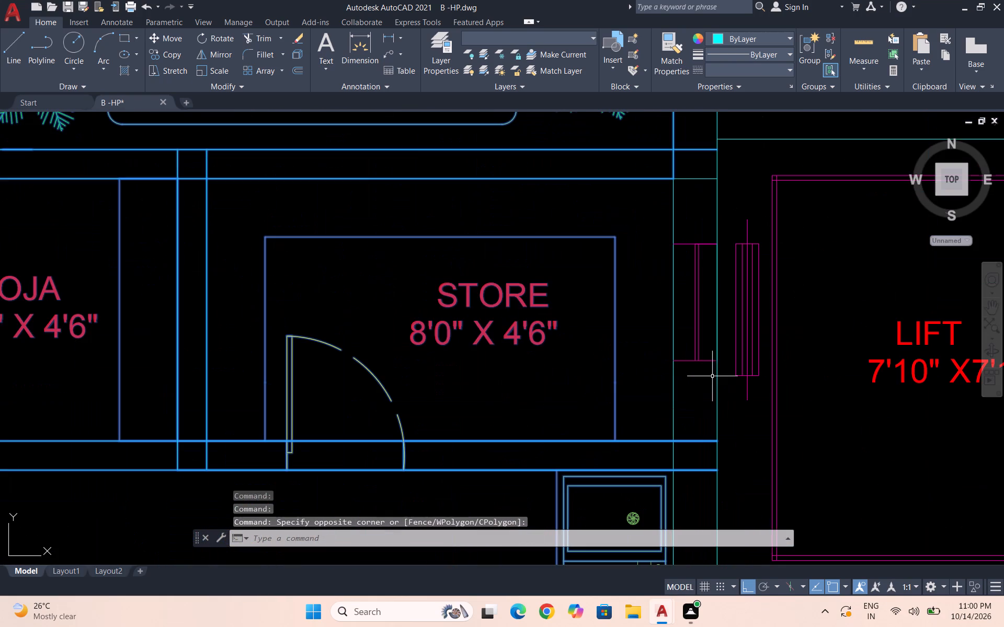
{"action": "left_click", "coordinate": [708, 370]}
{"action": "left_click", "coordinate": [680, 233]}
{"action": "scroll", "coordinate": [679, 233], "scroll_direction": "down", "scroll_amount": 4}
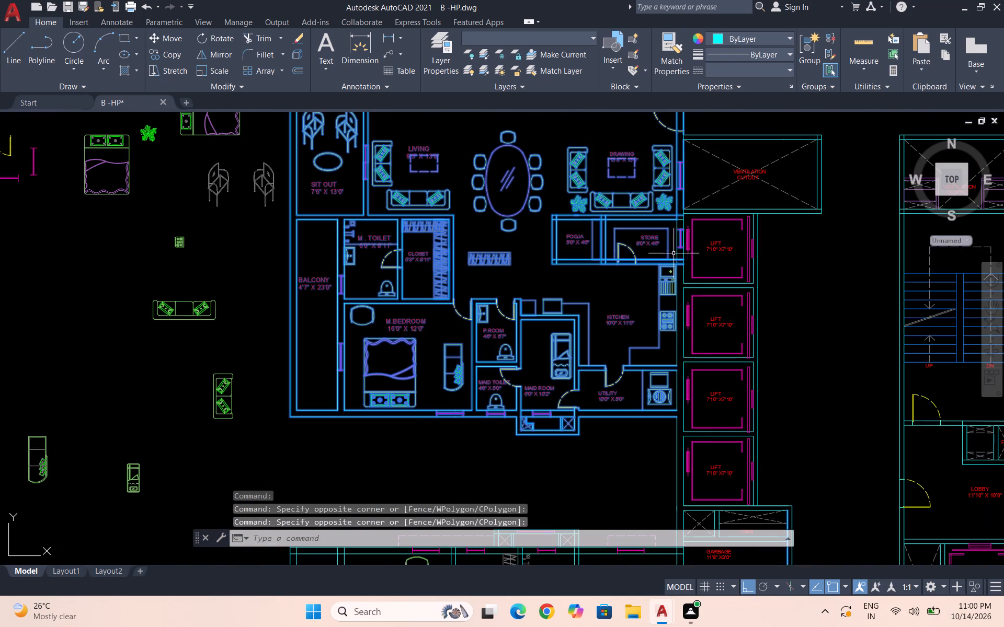
{"action": "scroll", "coordinate": [670, 265], "scroll_direction": "up", "scroll_amount": 3}
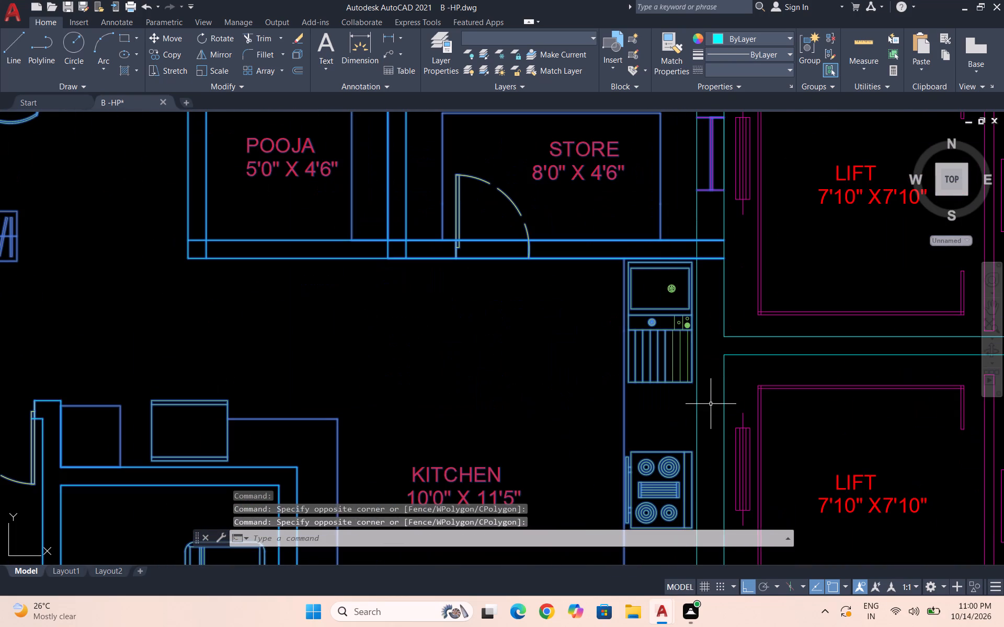
{"action": "left_click", "coordinate": [711, 404]}
{"action": "left_click", "coordinate": [654, 274]}
{"action": "scroll", "coordinate": [609, 370], "scroll_direction": "down", "scroll_amount": 3}
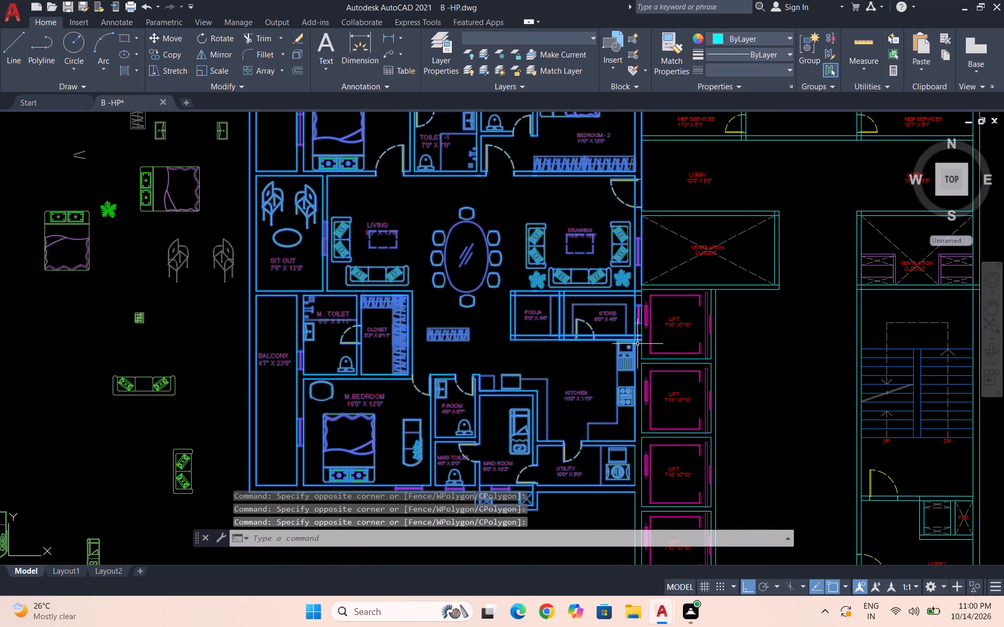
{"action": "scroll", "coordinate": [641, 346], "scroll_direction": "down", "scroll_amount": 1}
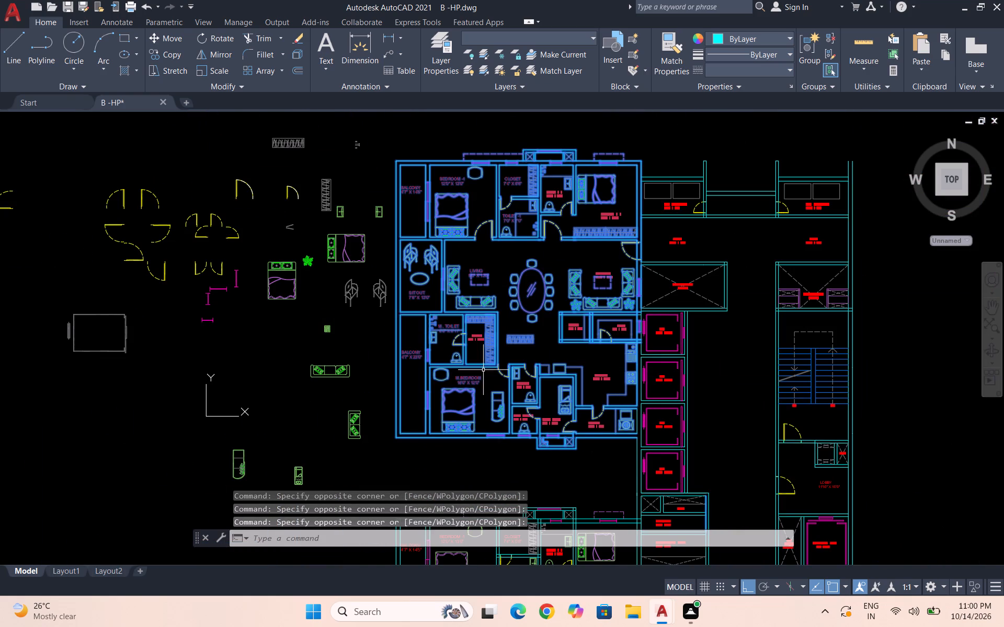
{"action": "type", "text": "CO"}
{"action": "key", "text": "Return"}
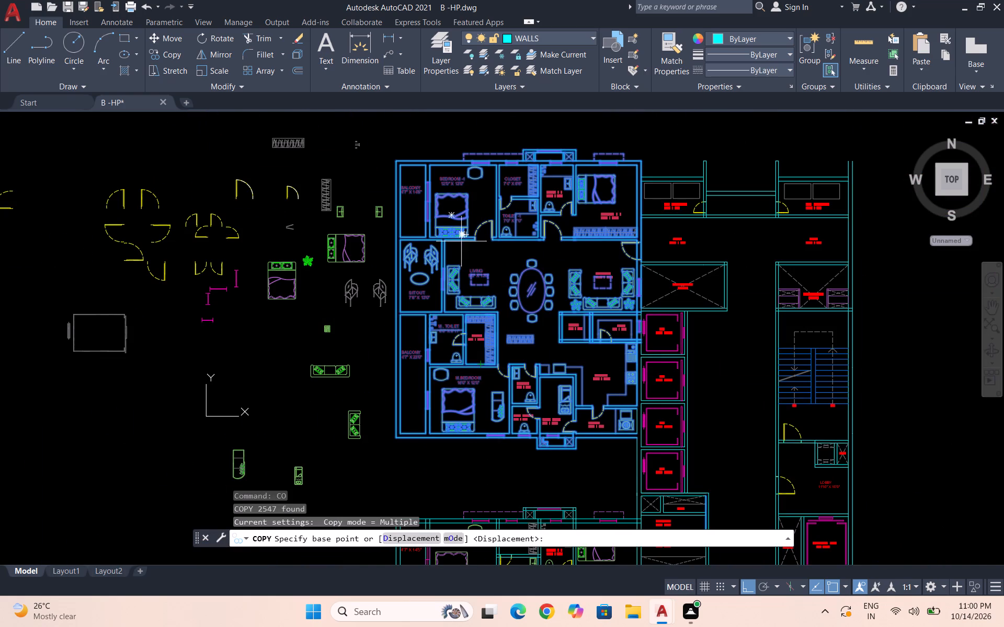
{"action": "left_click", "coordinate": [396, 164]}
{"action": "scroll", "coordinate": [380, 171], "scroll_direction": "down", "scroll_amount": 2}
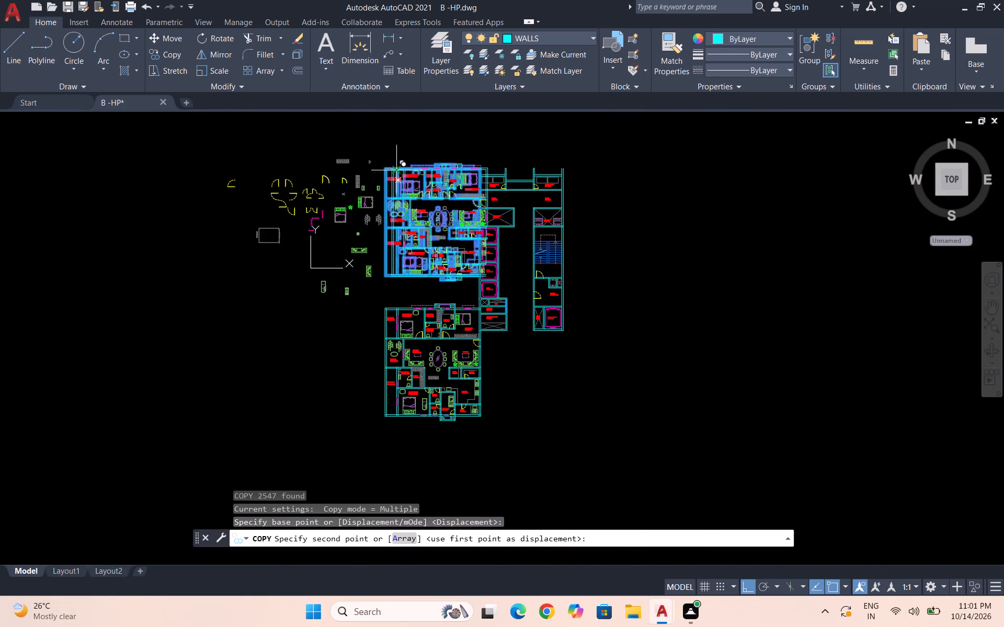
{"action": "scroll", "coordinate": [542, 169], "scroll_direction": "up", "scroll_amount": 3}
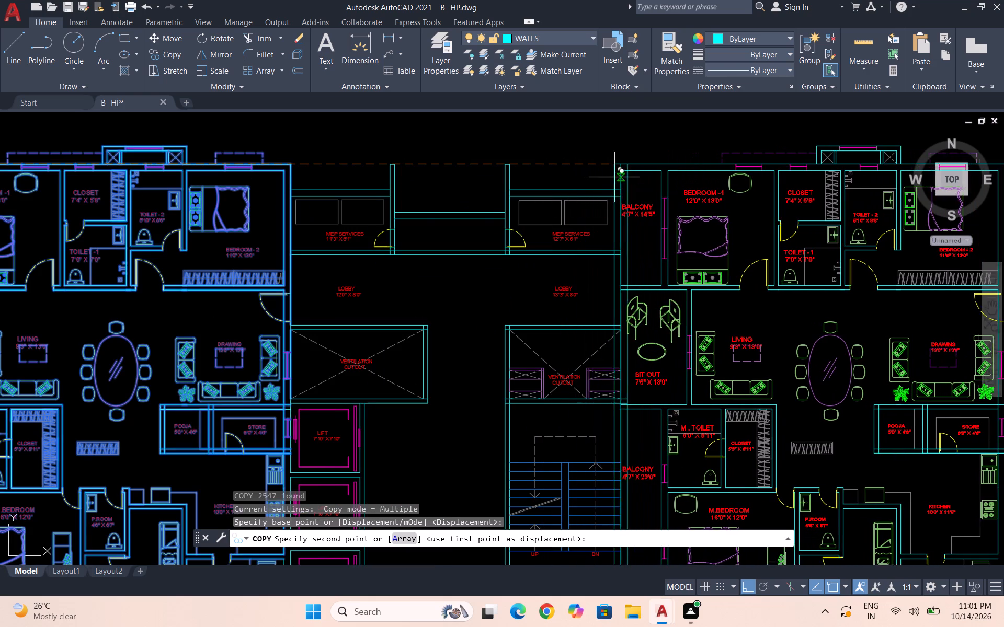
{"action": "left_click", "coordinate": [621, 167]}
{"action": "scroll", "coordinate": [621, 167], "scroll_direction": "down", "scroll_amount": 3}
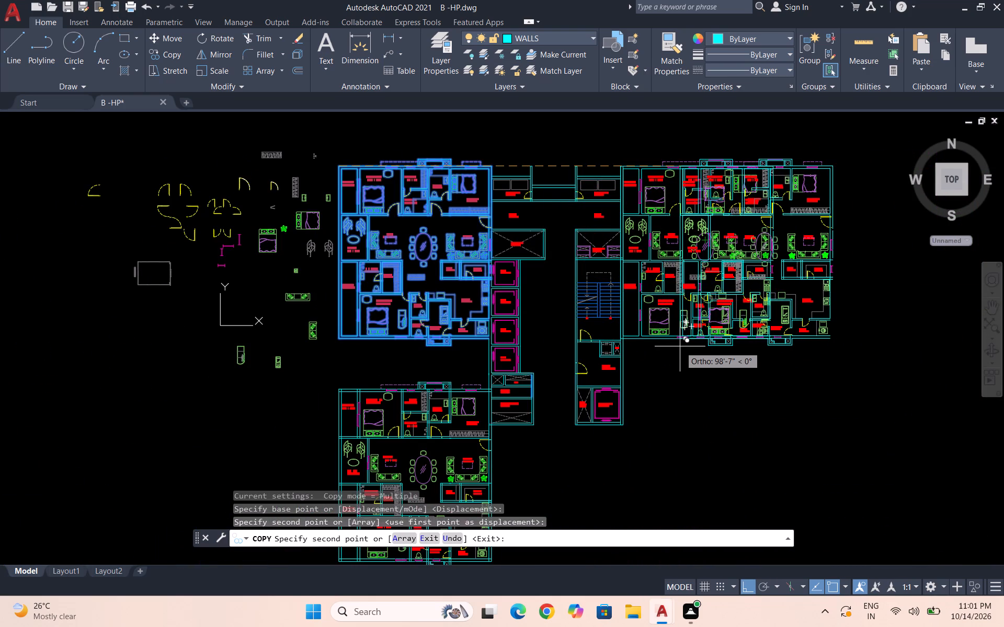
{"action": "key", "text": "Escape"}
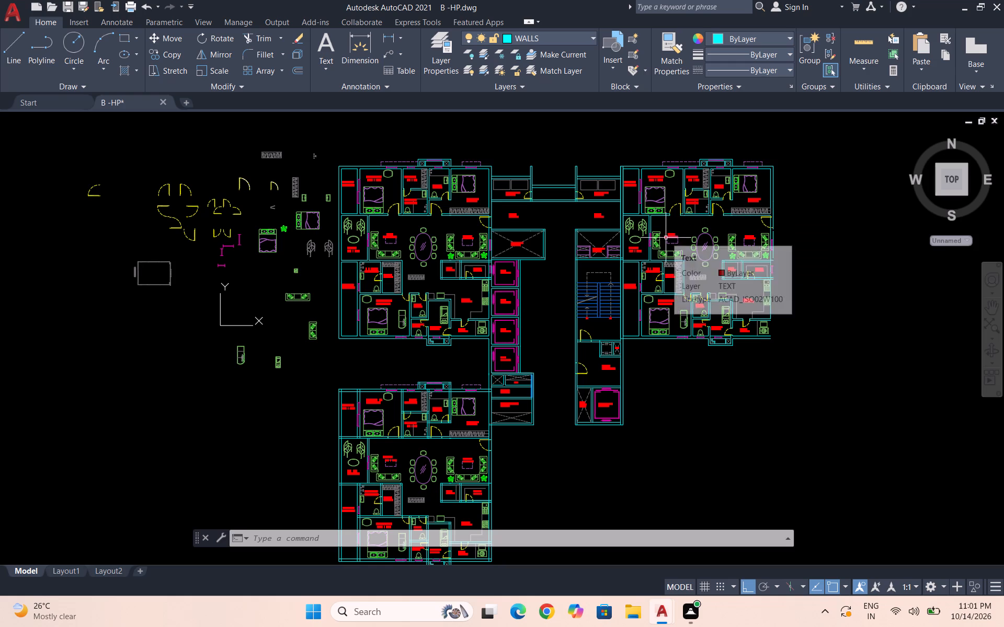
Extend the copied apartment's outer east wall line south past the store window to the store's south wall.
{"action": "scroll", "coordinate": [655, 245], "scroll_direction": "up", "scroll_amount": 1}
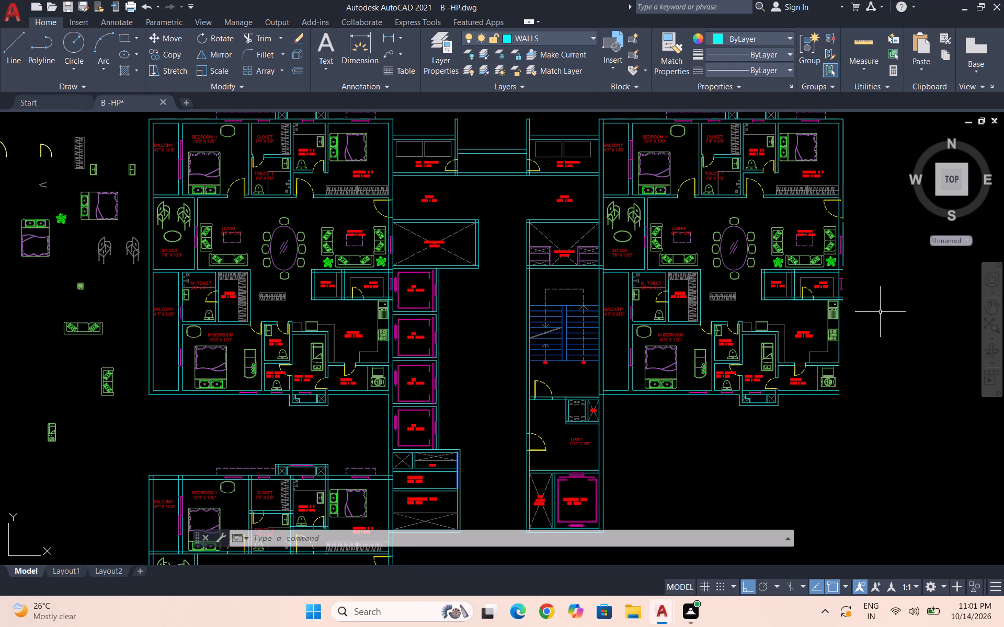
{"action": "type", "text": "EX"}
{"action": "key", "text": "Return"}
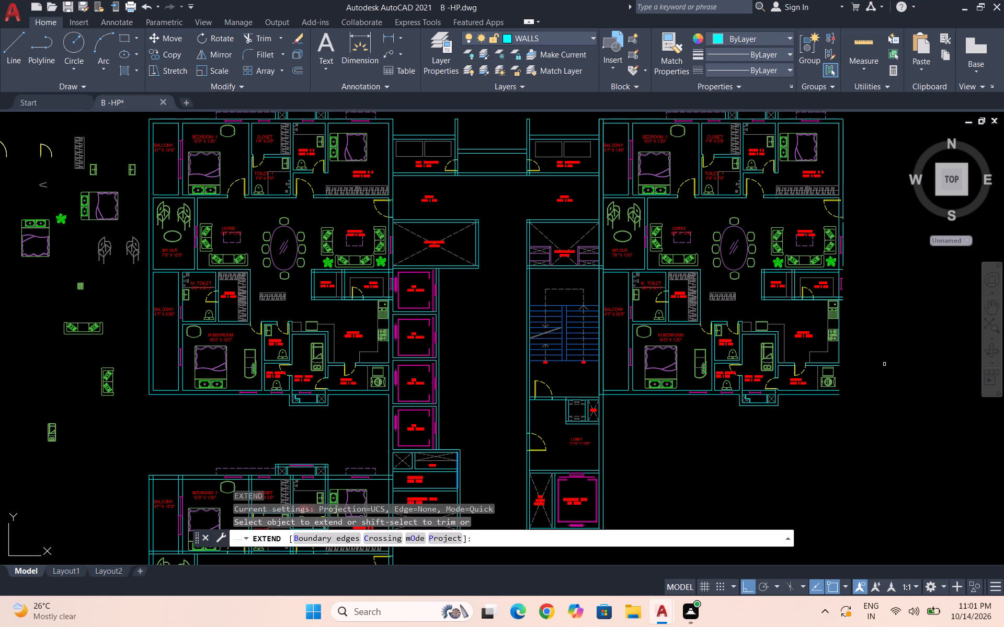
{"action": "left_click", "coordinate": [845, 261]}
{"action": "left_click", "coordinate": [843, 264]}
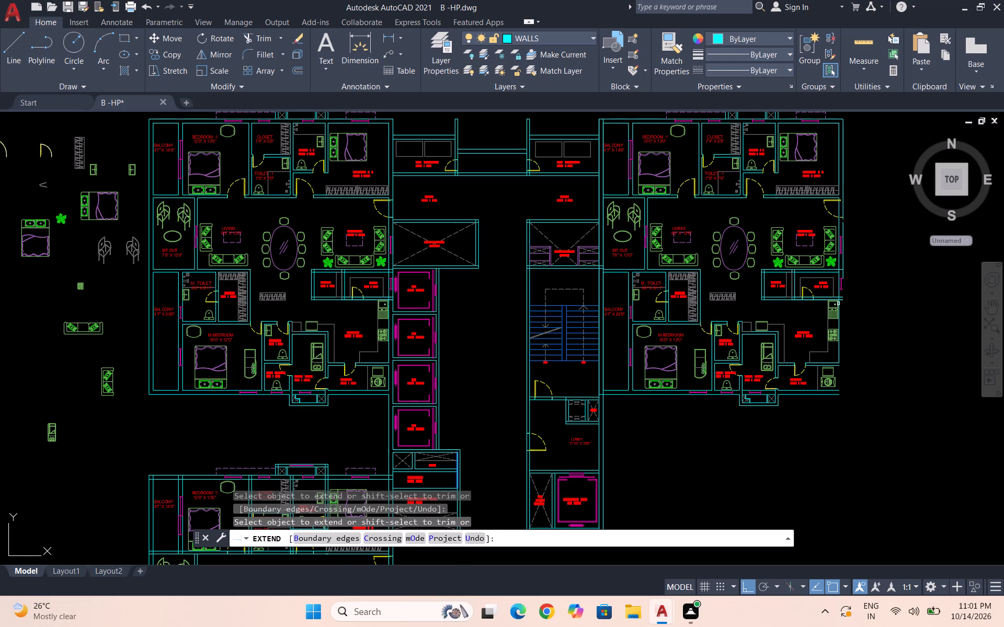
{"action": "scroll", "coordinate": [843, 299], "scroll_direction": "up", "scroll_amount": 5}
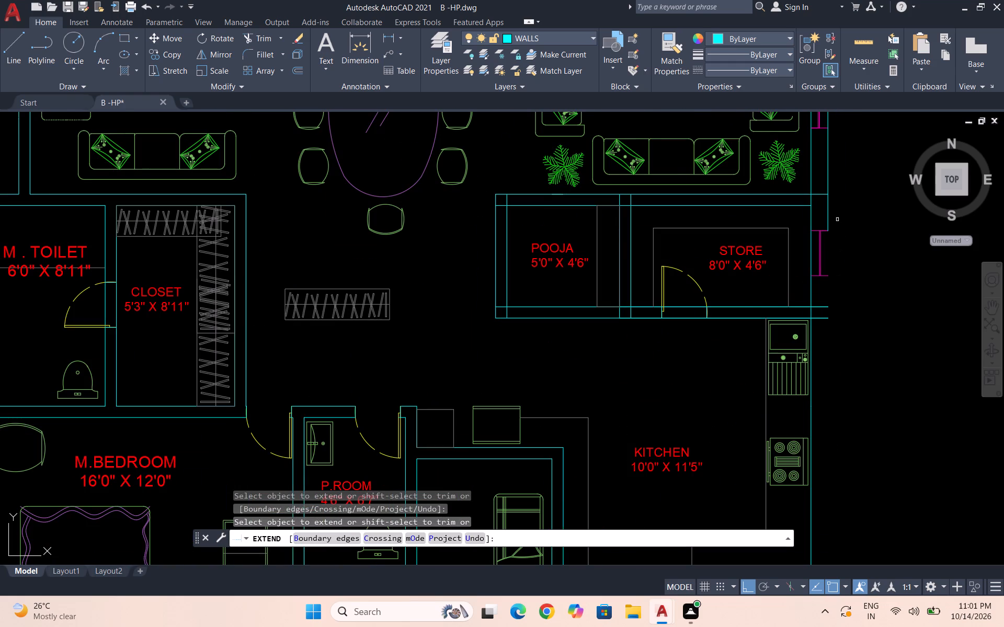
{"action": "left_click", "coordinate": [828, 214]}
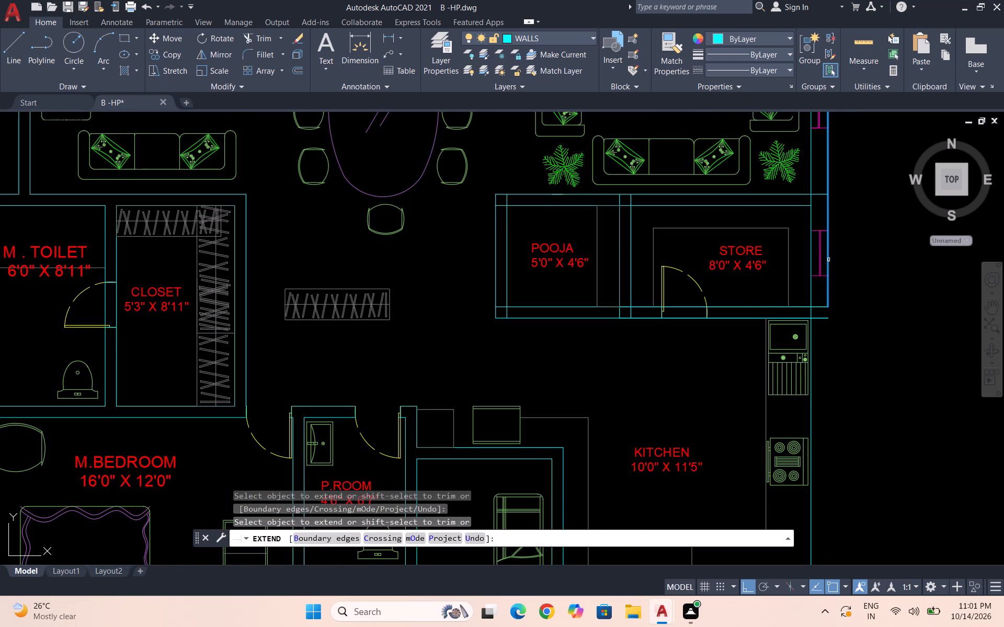
{"action": "left_click", "coordinate": [828, 260]}
{"action": "left_click", "coordinate": [828, 298]}
{"action": "scroll", "coordinate": [828, 289], "scroll_direction": "down", "scroll_amount": 3}
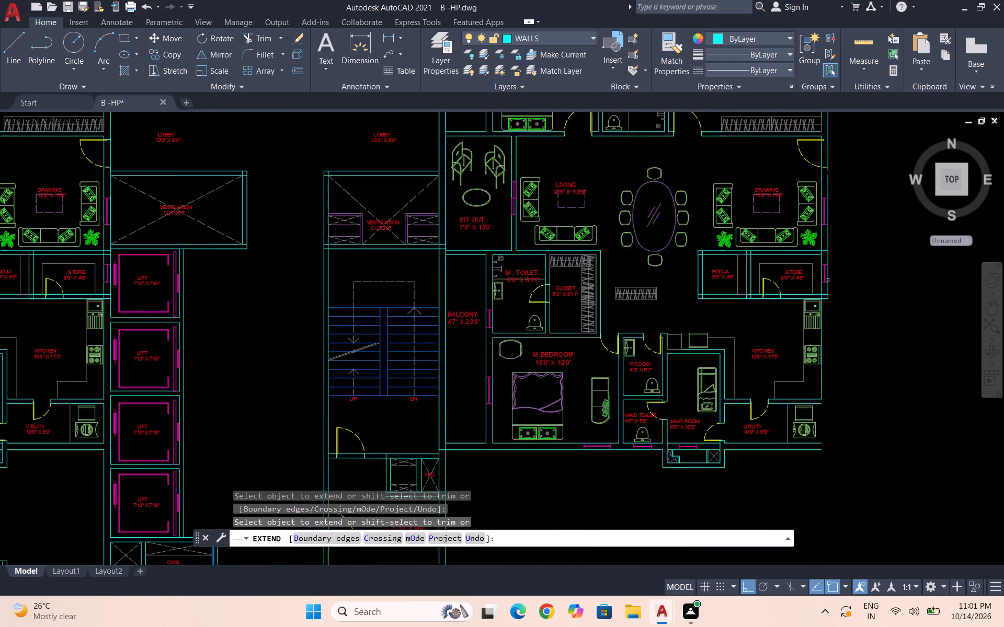
{"action": "scroll", "coordinate": [830, 294], "scroll_direction": "up", "scroll_amount": 2}
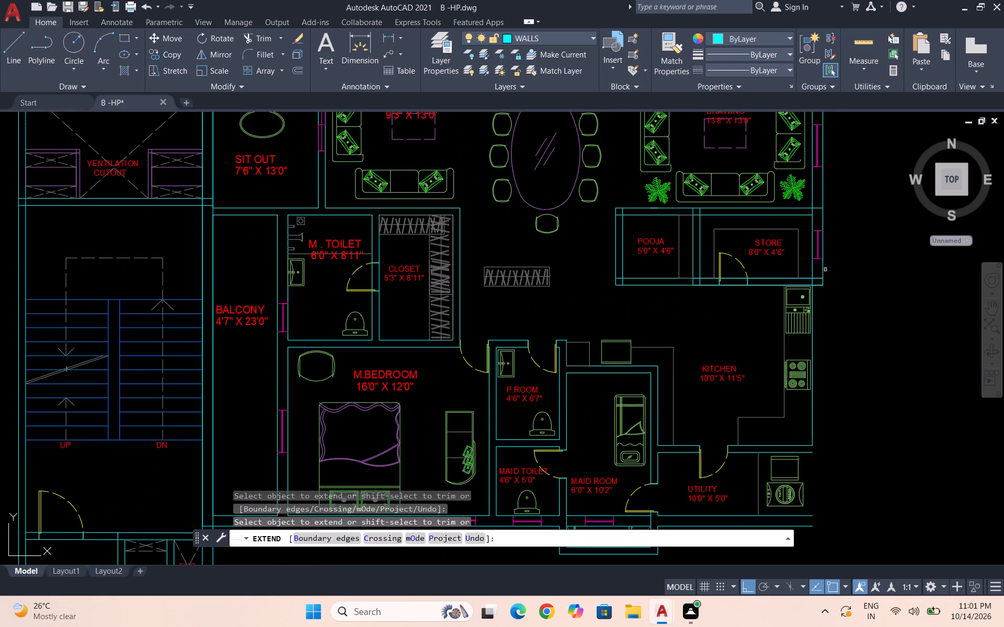
{"action": "left_click", "coordinate": [822, 270]}
{"action": "key", "text": "Escape"}
{"action": "key", "text": "Escape"}
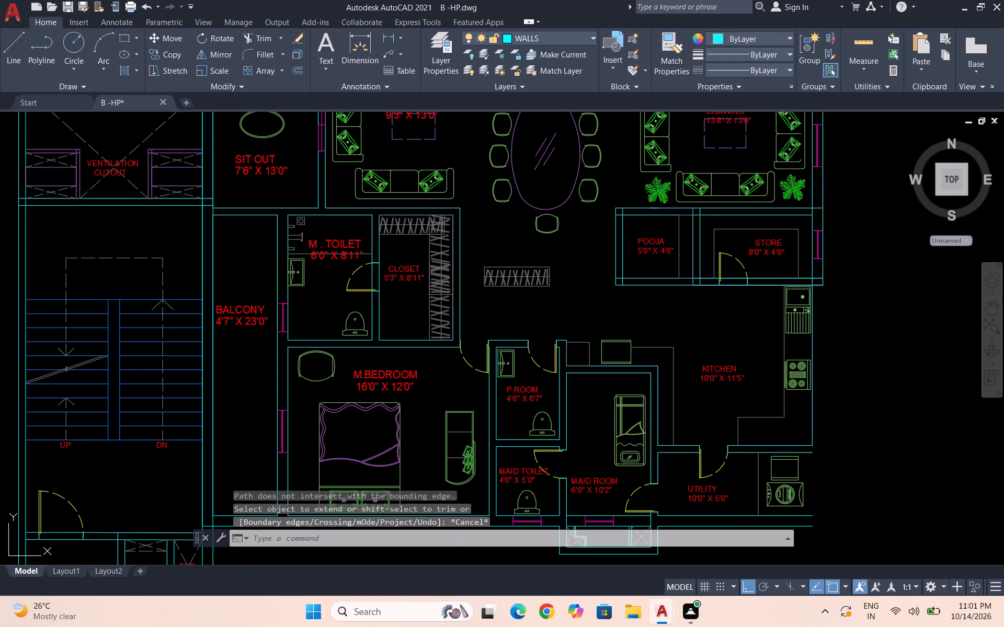
Fillet the copied apartment's outer south and outer east wall lines into a sharp southeast corner beside the utility room.
{"action": "scroll", "coordinate": [833, 298], "scroll_direction": "down", "scroll_amount": 2}
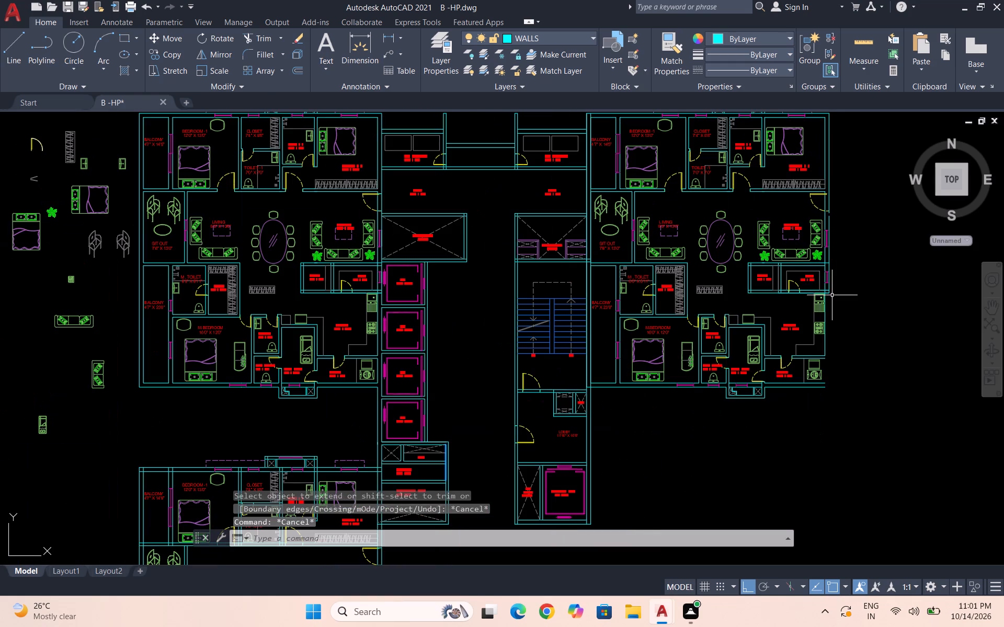
{"action": "key", "text": "f"}
{"action": "key", "text": "Return"}
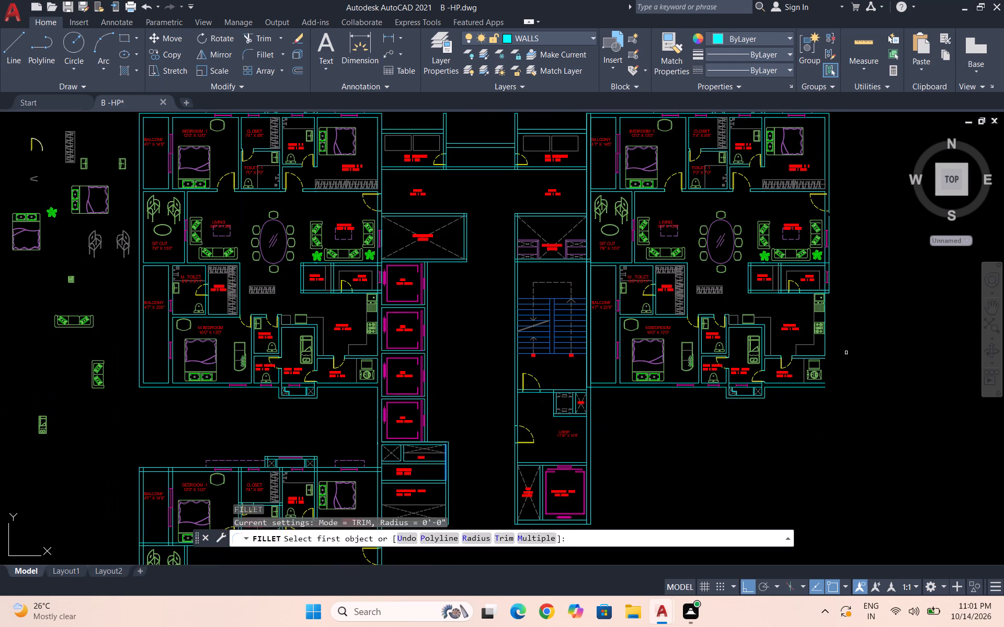
{"action": "scroll", "coordinate": [853, 350], "scroll_direction": "up", "scroll_amount": 2}
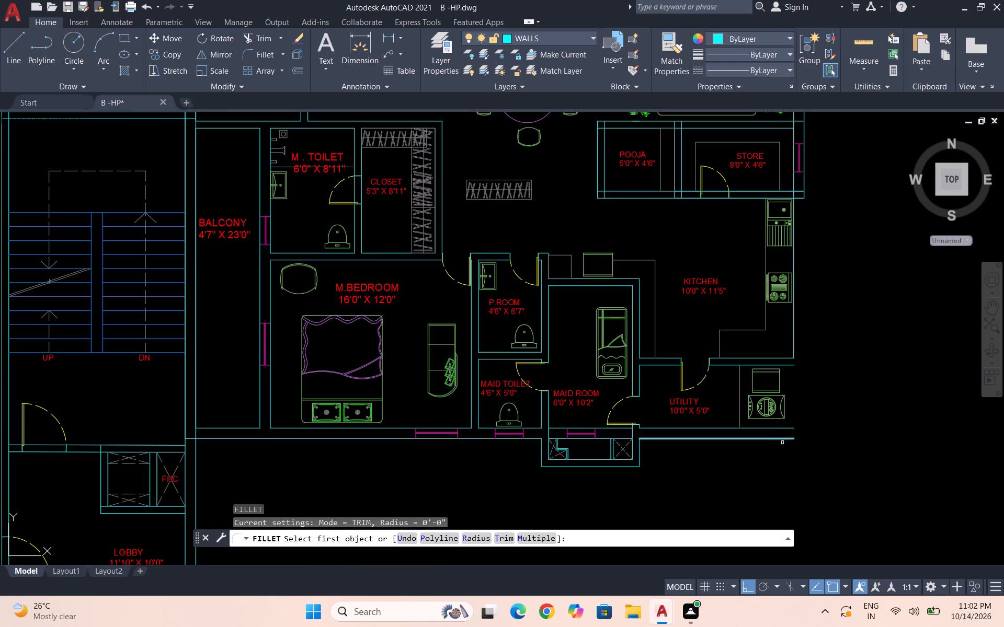
{"action": "left_click", "coordinate": [790, 439]}
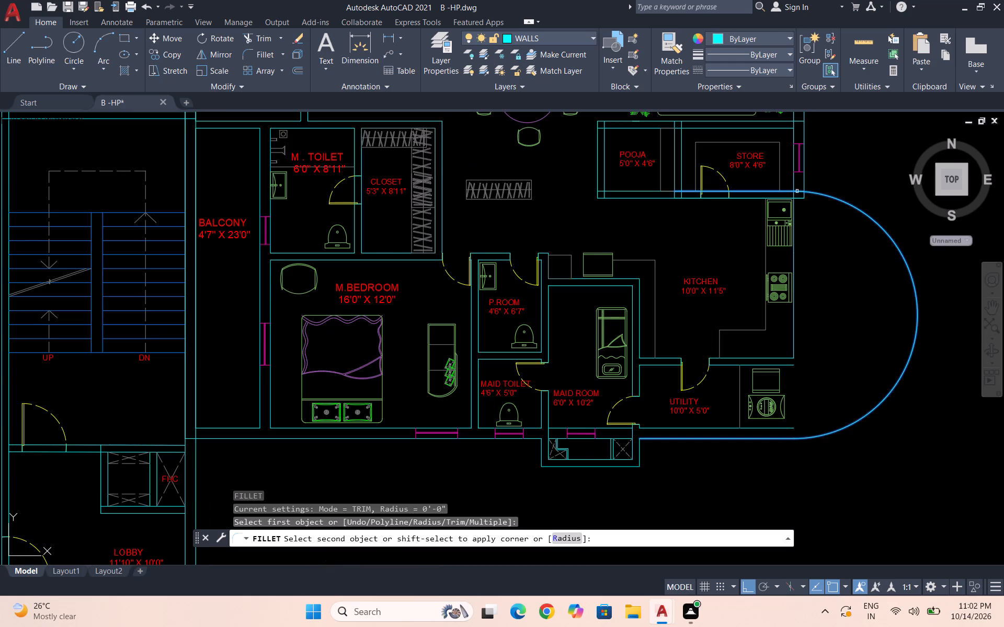
{"action": "left_click", "coordinate": [803, 196]}
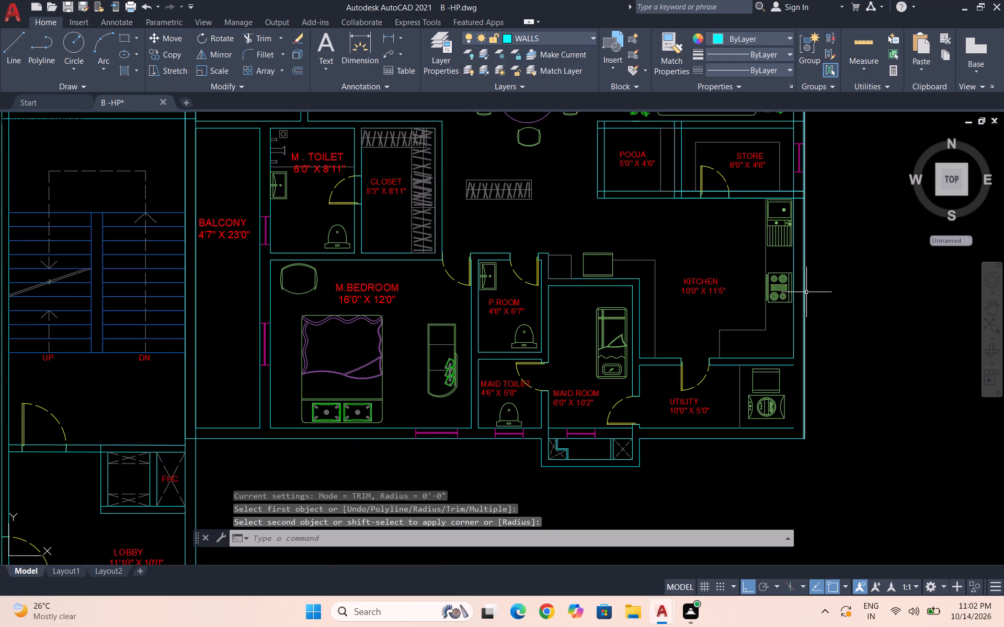
Fillet the copied kitchen's inner east wall line with the utility room's inner north wall line into a sharp corner.
{"action": "key", "text": "space"}
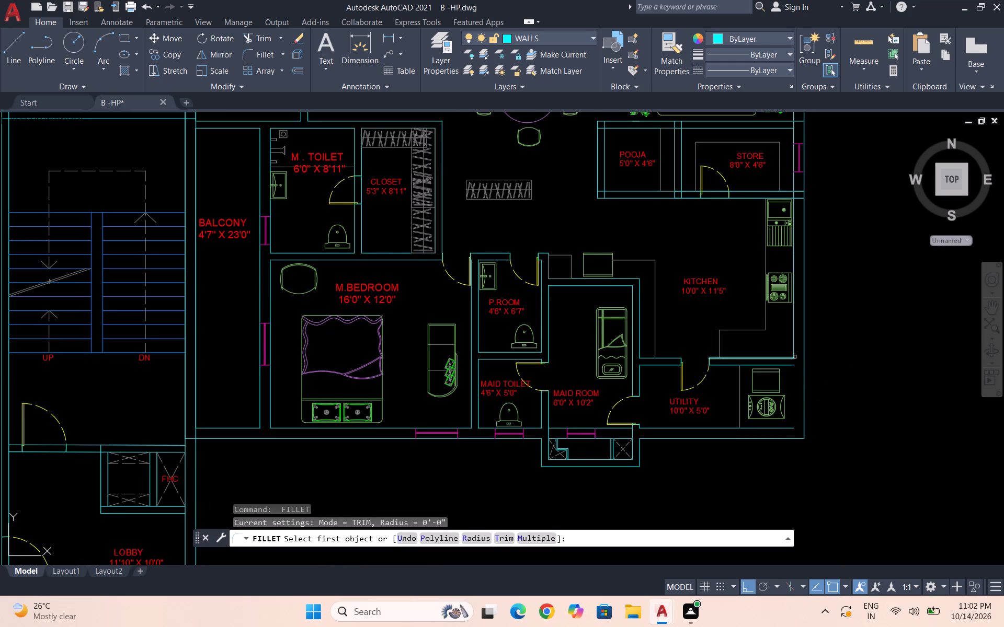
{"action": "left_click", "coordinate": [794, 352]}
{"action": "left_click", "coordinate": [793, 364]}
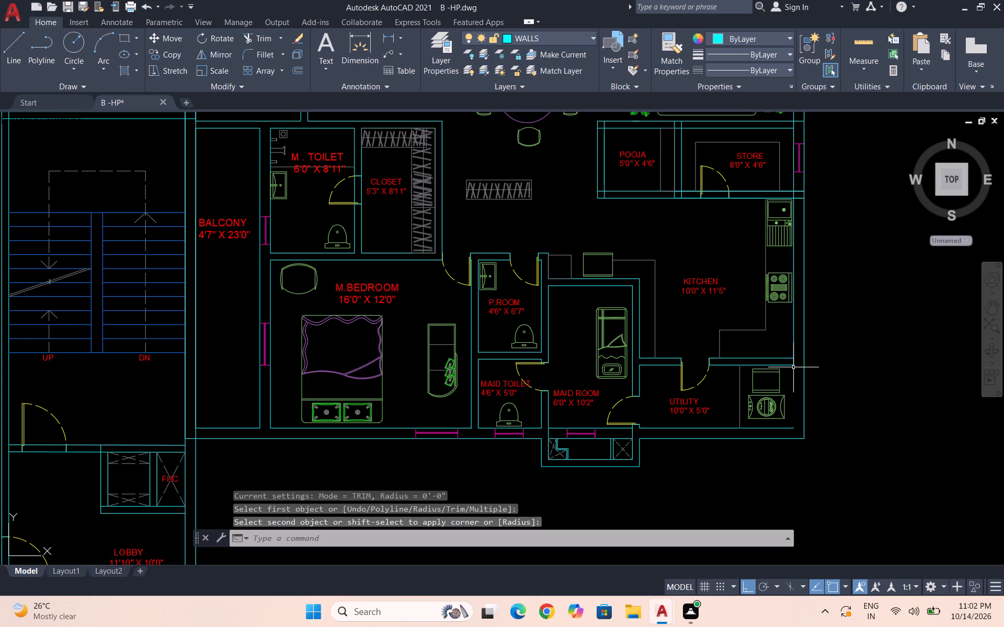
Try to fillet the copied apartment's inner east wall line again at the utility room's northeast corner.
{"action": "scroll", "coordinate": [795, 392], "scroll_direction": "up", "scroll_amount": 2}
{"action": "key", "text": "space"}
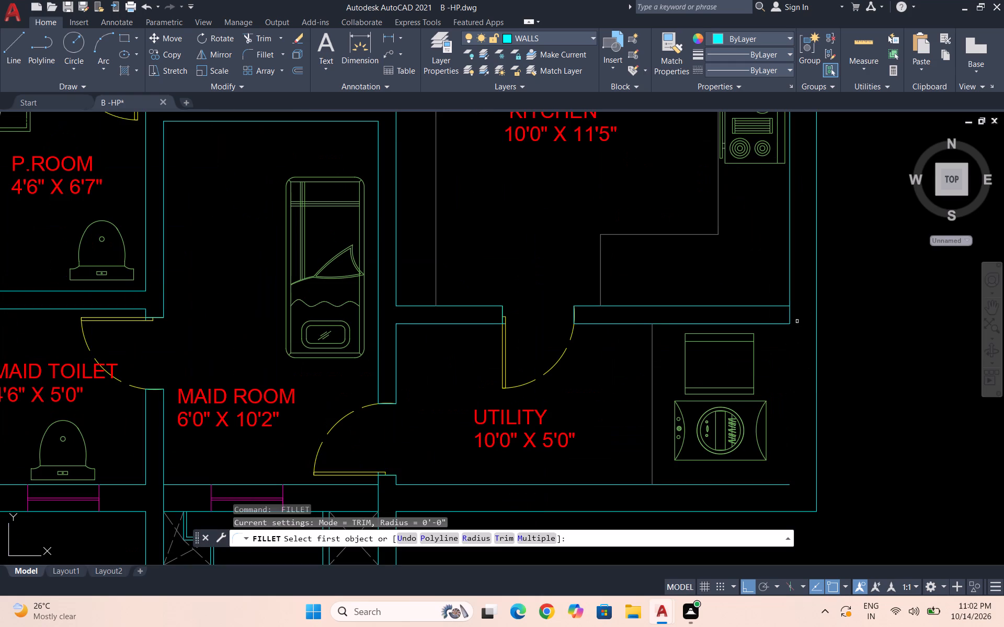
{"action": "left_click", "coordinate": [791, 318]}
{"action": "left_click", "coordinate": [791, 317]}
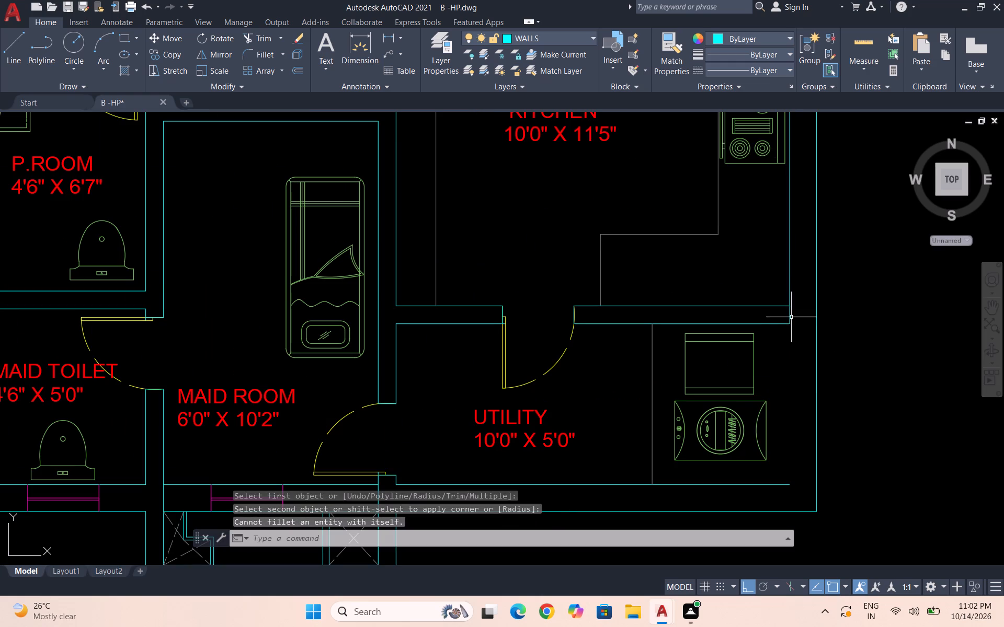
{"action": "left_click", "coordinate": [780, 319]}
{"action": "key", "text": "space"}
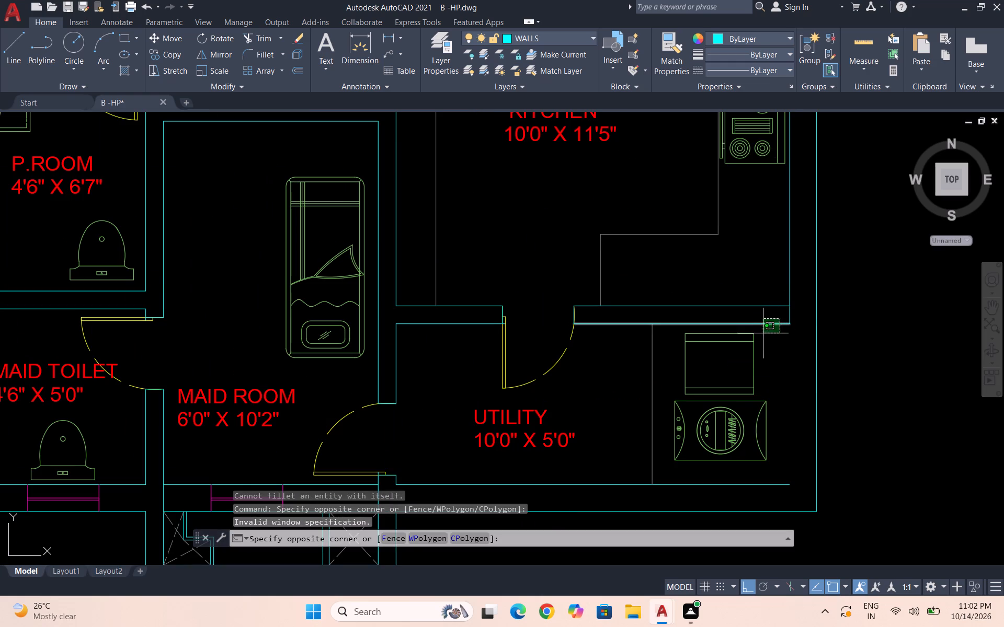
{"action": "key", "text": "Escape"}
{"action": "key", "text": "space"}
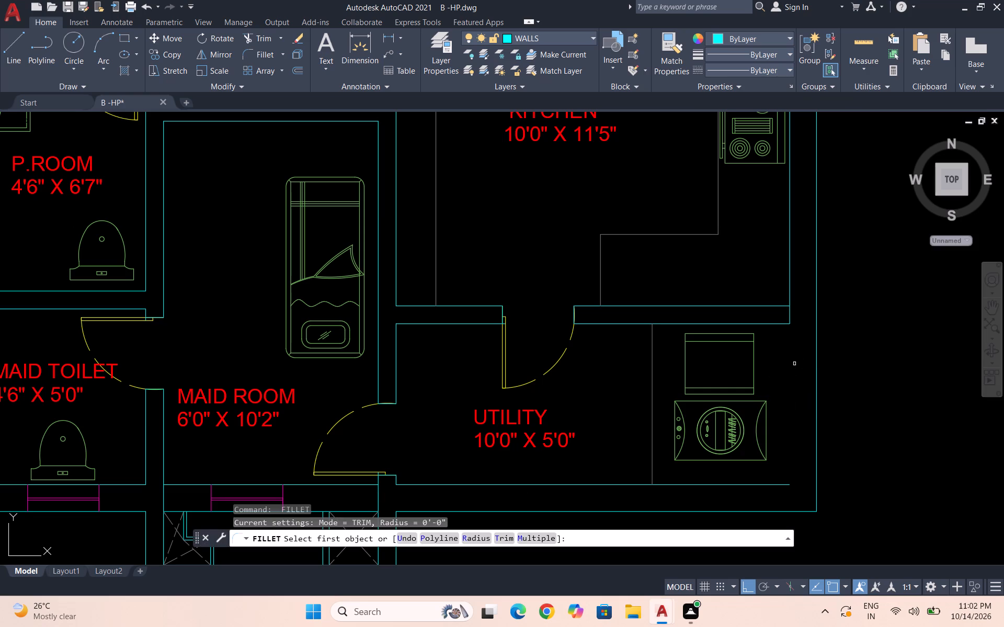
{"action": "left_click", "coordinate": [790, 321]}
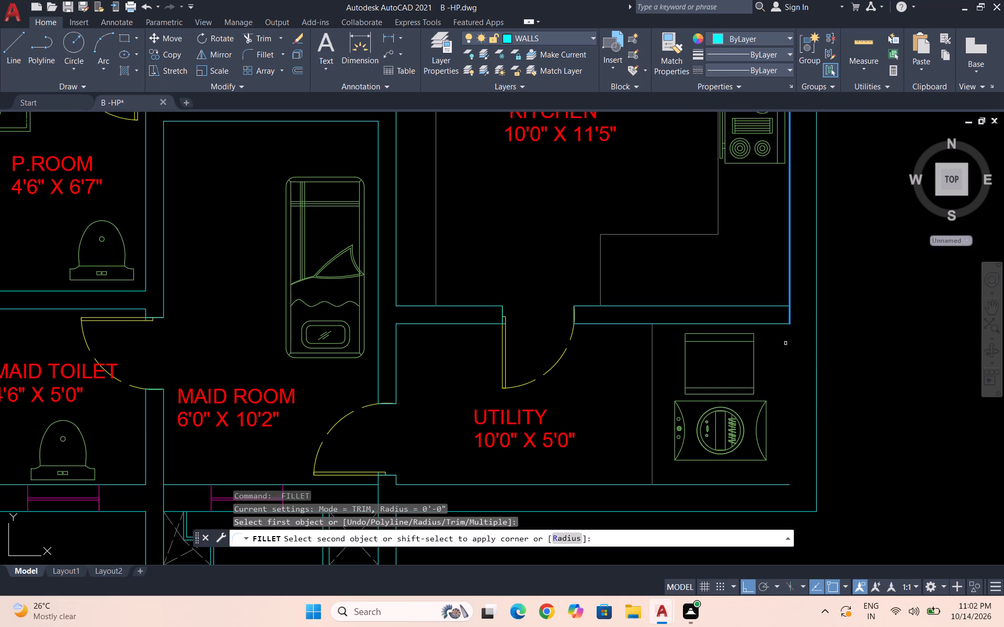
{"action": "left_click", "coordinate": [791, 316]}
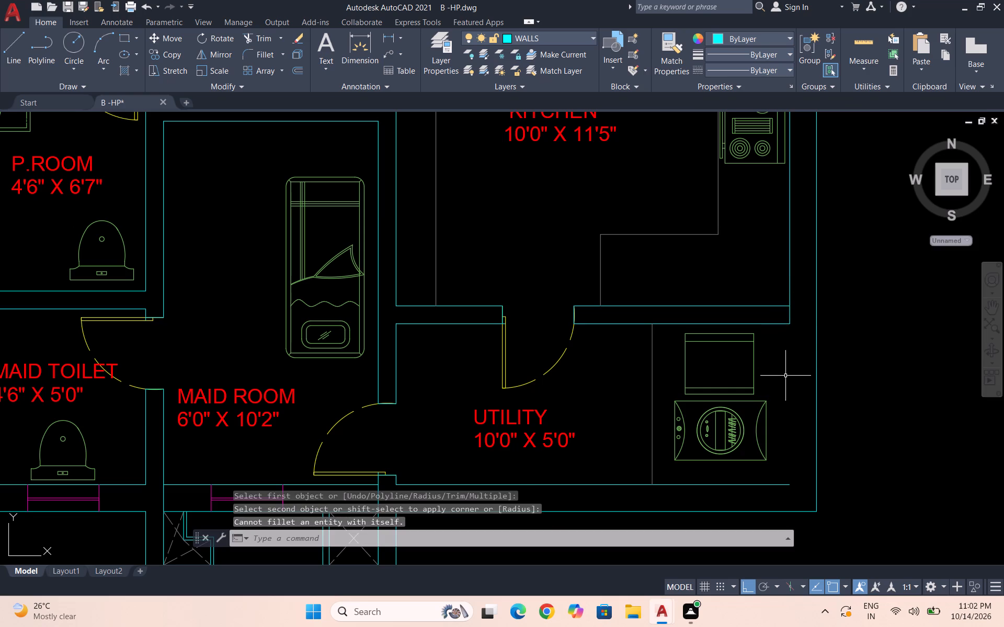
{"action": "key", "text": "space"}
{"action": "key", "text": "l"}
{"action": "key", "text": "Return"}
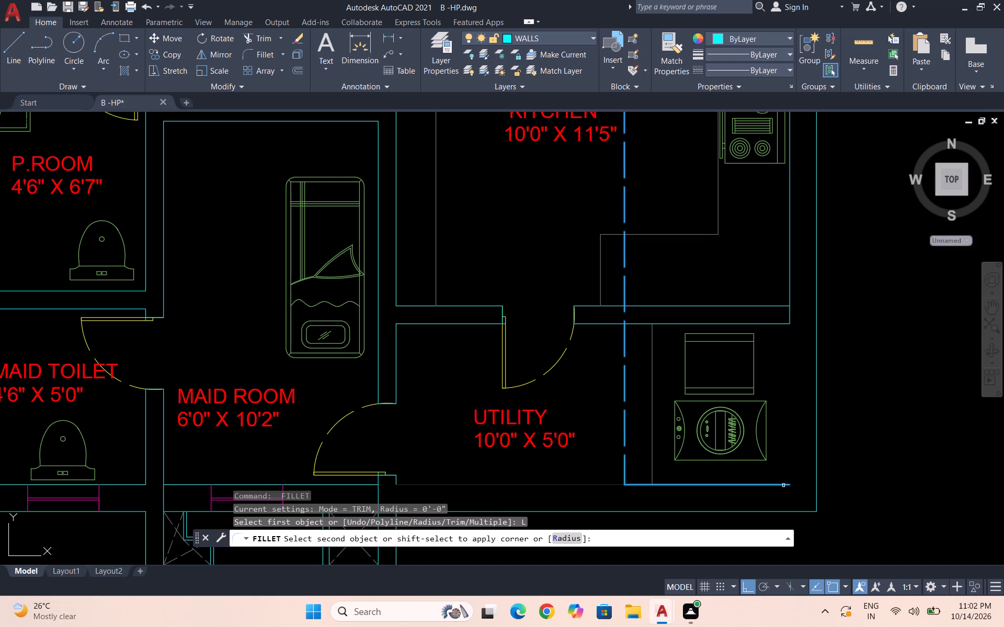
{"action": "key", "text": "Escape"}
Draw the utility room's missing inner east wall line from its inner southeast corner to its northeast corner.
{"action": "key", "text": "l"}
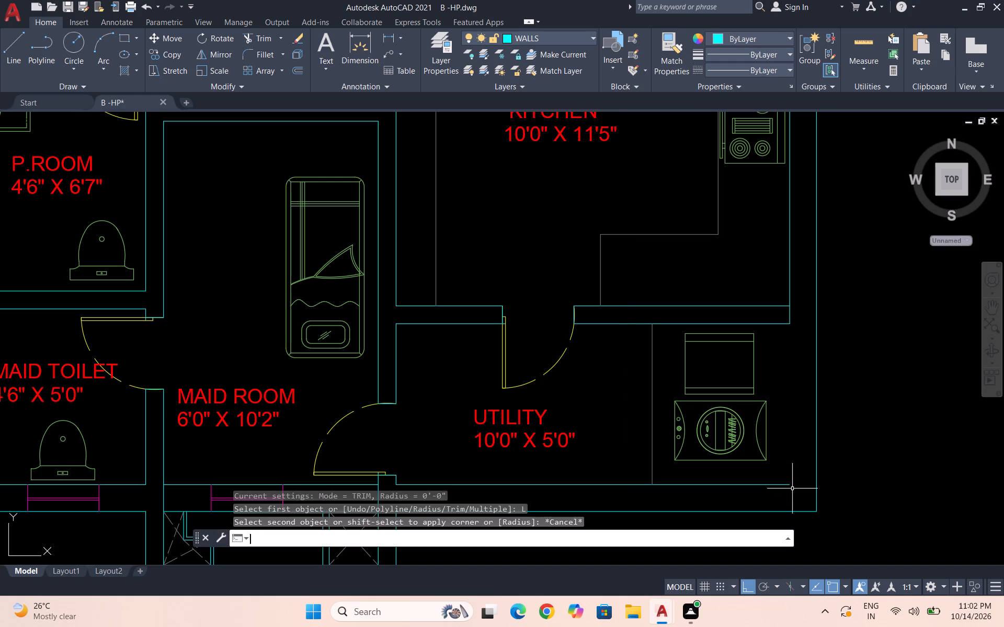
{"action": "key", "text": "Return"}
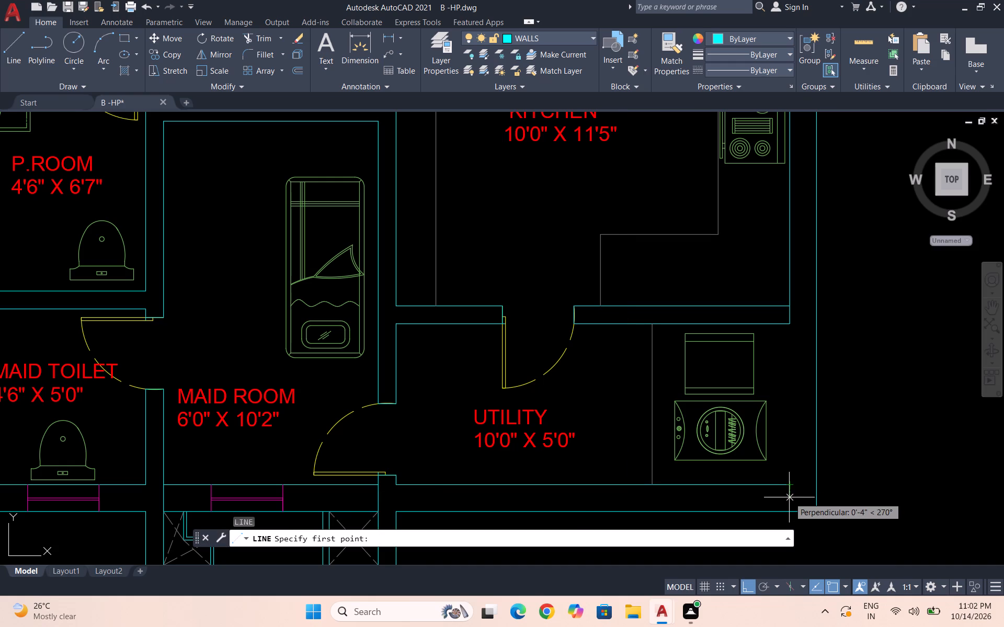
{"action": "left_click", "coordinate": [789, 486]}
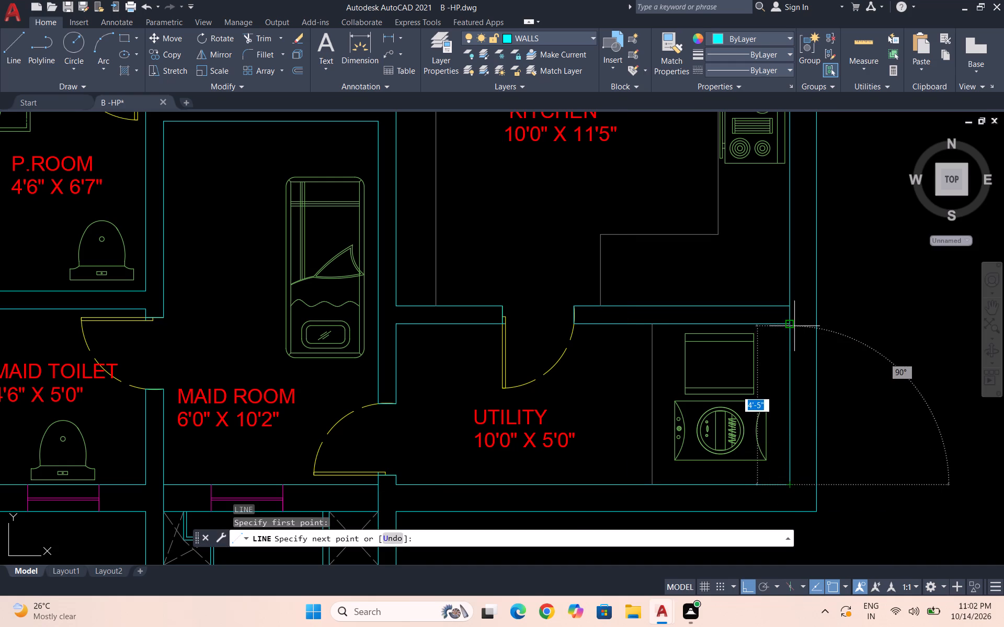
{"action": "left_click", "coordinate": [793, 324]}
{"action": "scroll", "coordinate": [793, 322], "scroll_direction": "down", "scroll_amount": 1}
{"action": "key", "text": "Escape"}
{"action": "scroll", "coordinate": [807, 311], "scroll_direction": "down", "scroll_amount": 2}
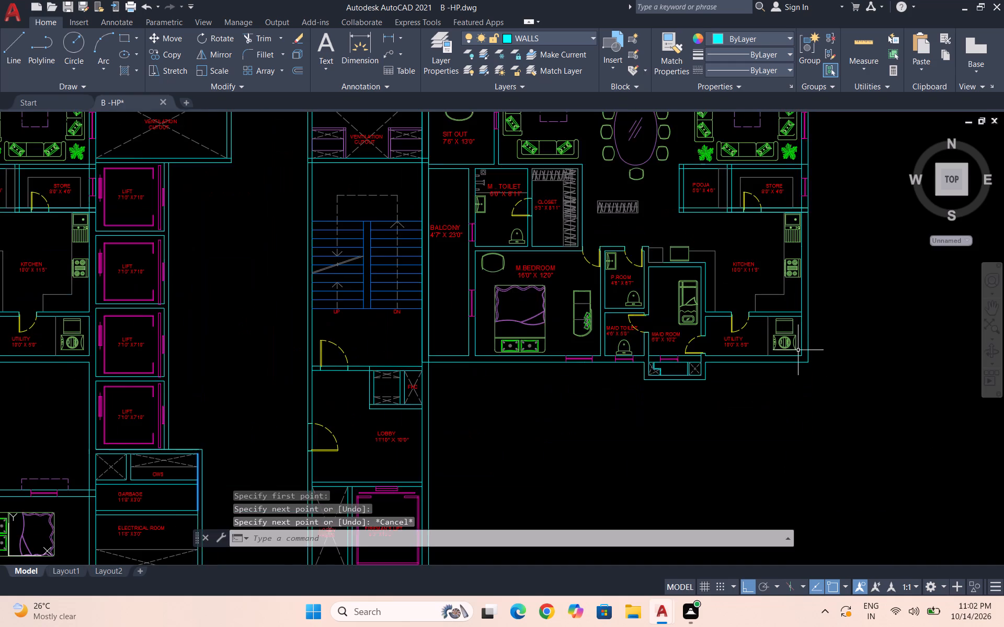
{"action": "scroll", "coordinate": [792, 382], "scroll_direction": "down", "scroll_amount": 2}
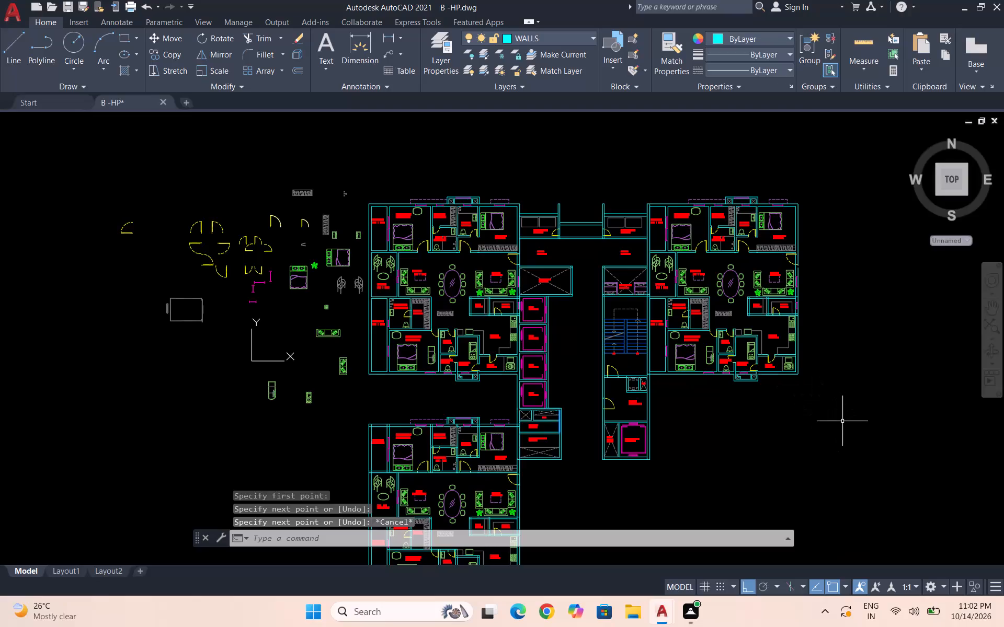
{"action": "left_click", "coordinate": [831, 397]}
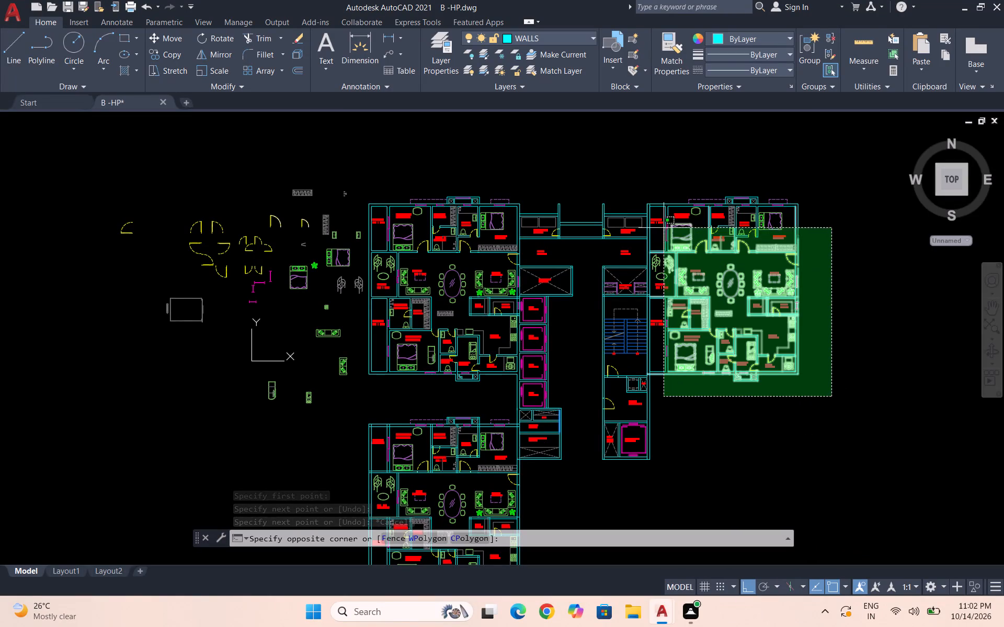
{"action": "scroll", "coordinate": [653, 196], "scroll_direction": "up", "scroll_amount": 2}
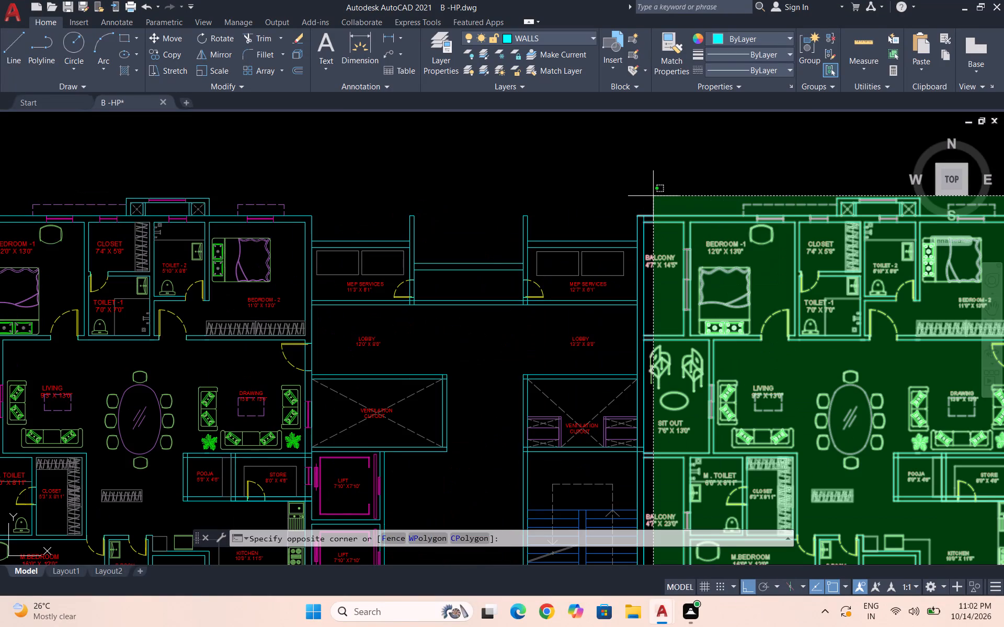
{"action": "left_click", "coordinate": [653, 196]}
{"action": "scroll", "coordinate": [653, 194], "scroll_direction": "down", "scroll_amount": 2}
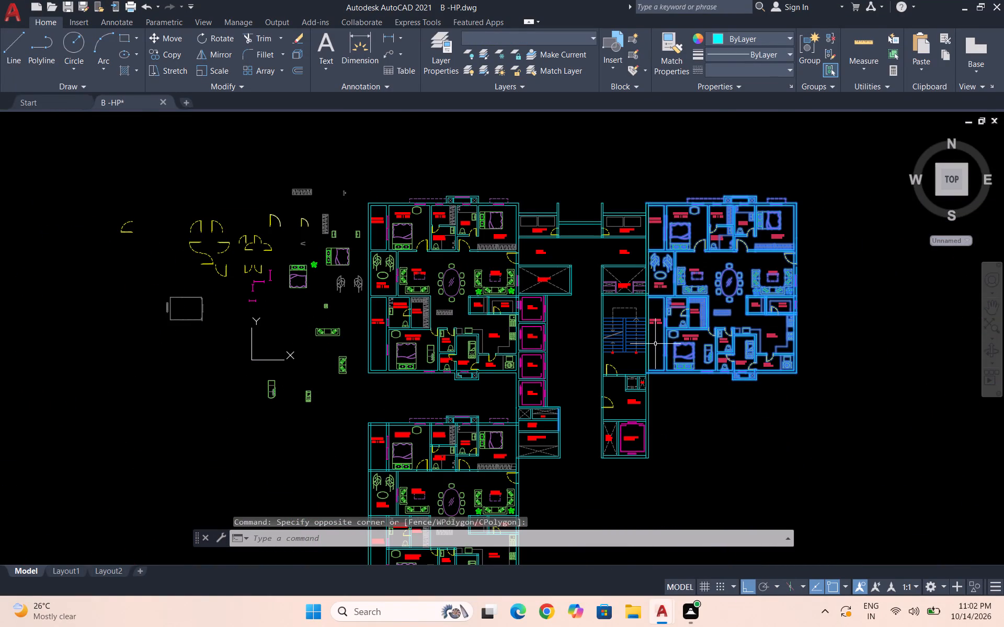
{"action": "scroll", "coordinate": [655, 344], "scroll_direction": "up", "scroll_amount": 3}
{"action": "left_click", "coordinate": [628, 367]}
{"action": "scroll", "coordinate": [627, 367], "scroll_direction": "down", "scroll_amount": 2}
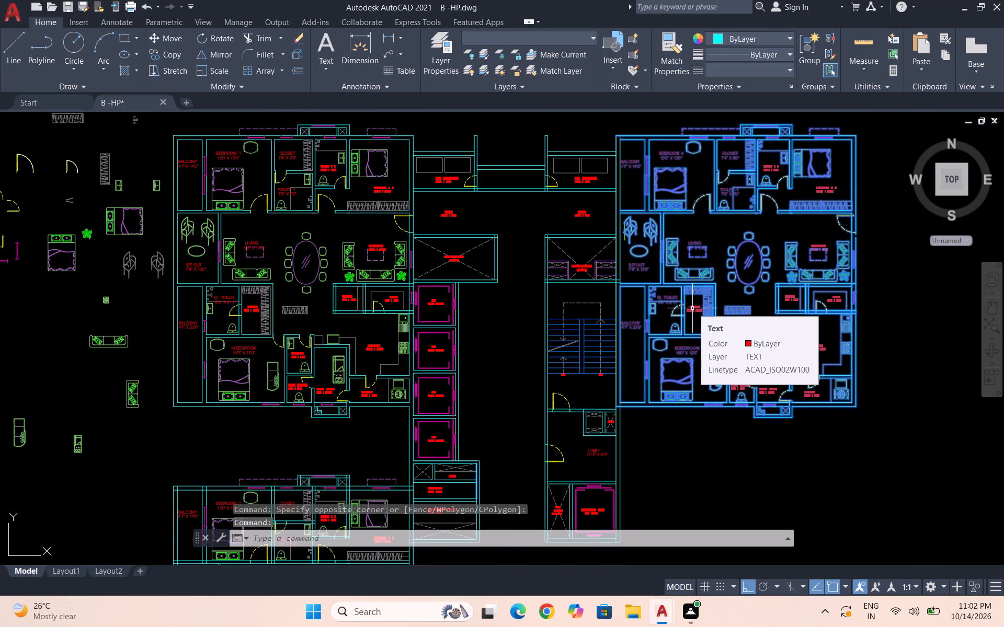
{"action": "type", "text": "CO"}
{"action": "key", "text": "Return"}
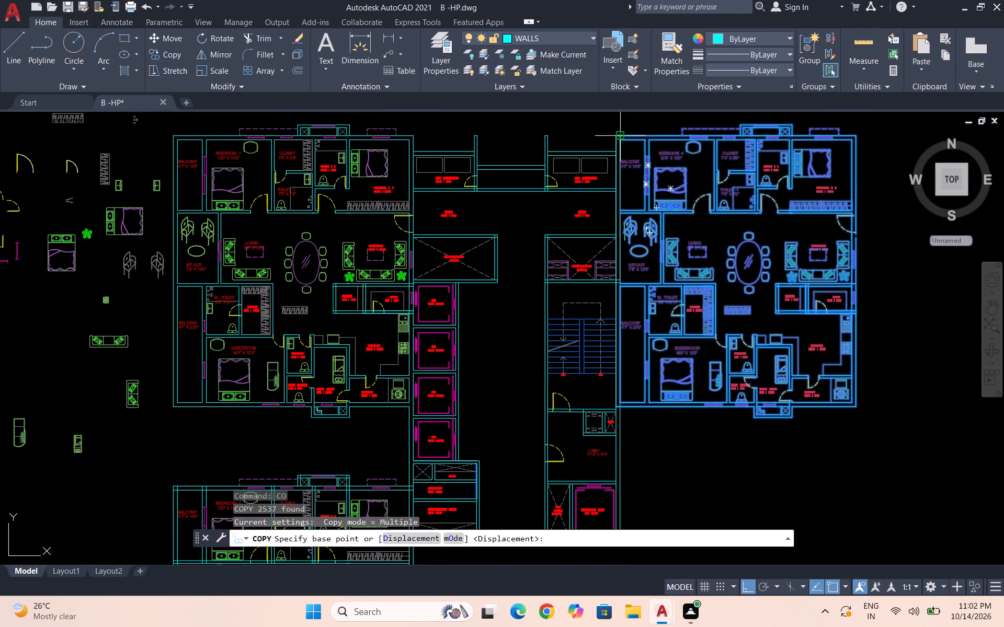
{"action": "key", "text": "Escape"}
Draw horizontal construction lines on the DOT layer through the outer and inner north wall lines of the lower west apartment.
{"action": "scroll", "coordinate": [568, 163], "scroll_direction": "down", "scroll_amount": 1}
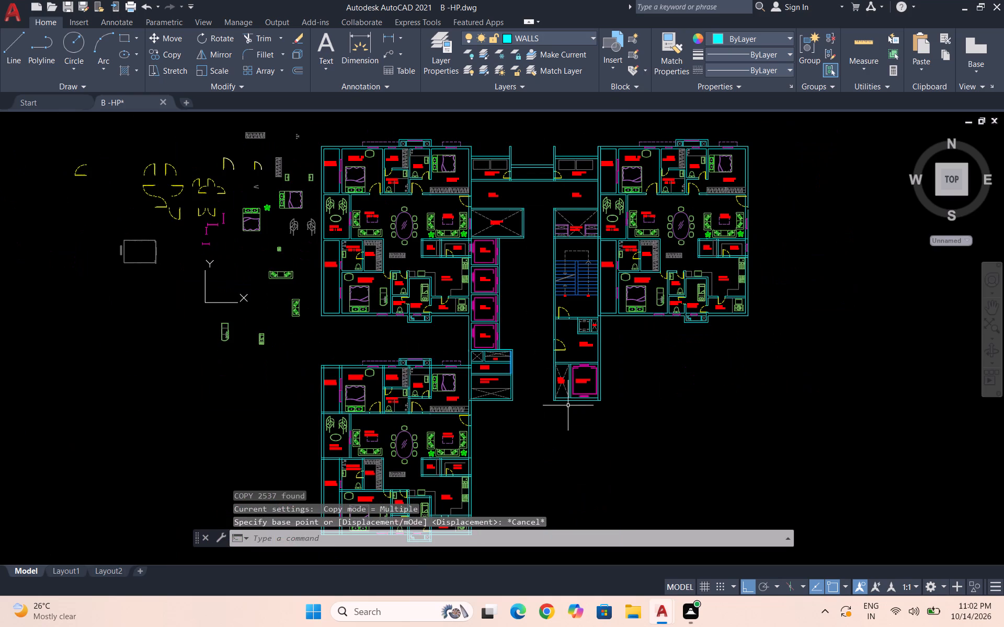
{"action": "type", "text": "XL"}
{"action": "key", "text": "Return"}
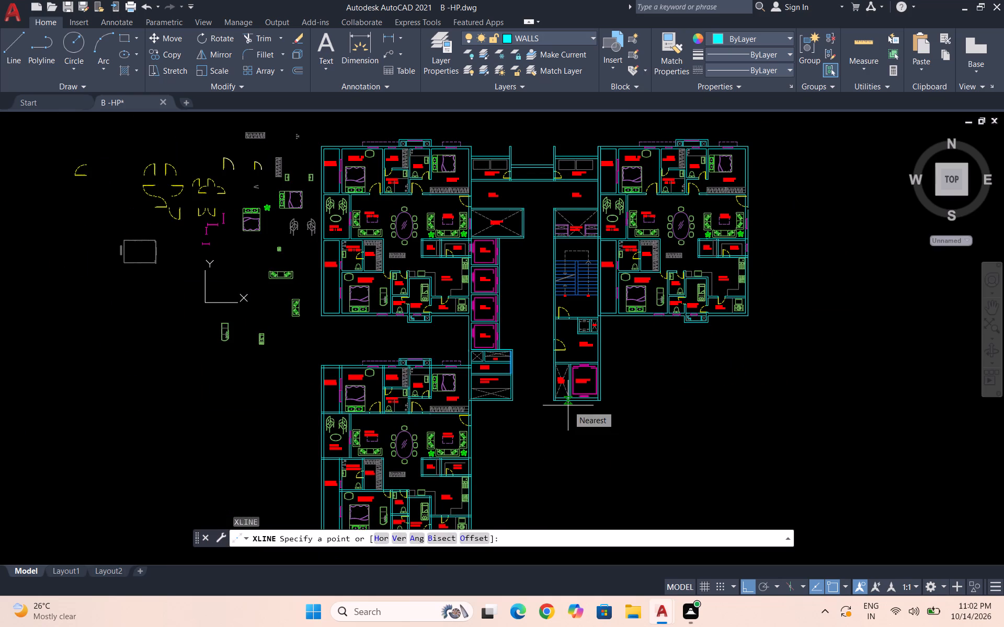
{"action": "scroll", "coordinate": [498, 416], "scroll_direction": "up", "scroll_amount": 1}
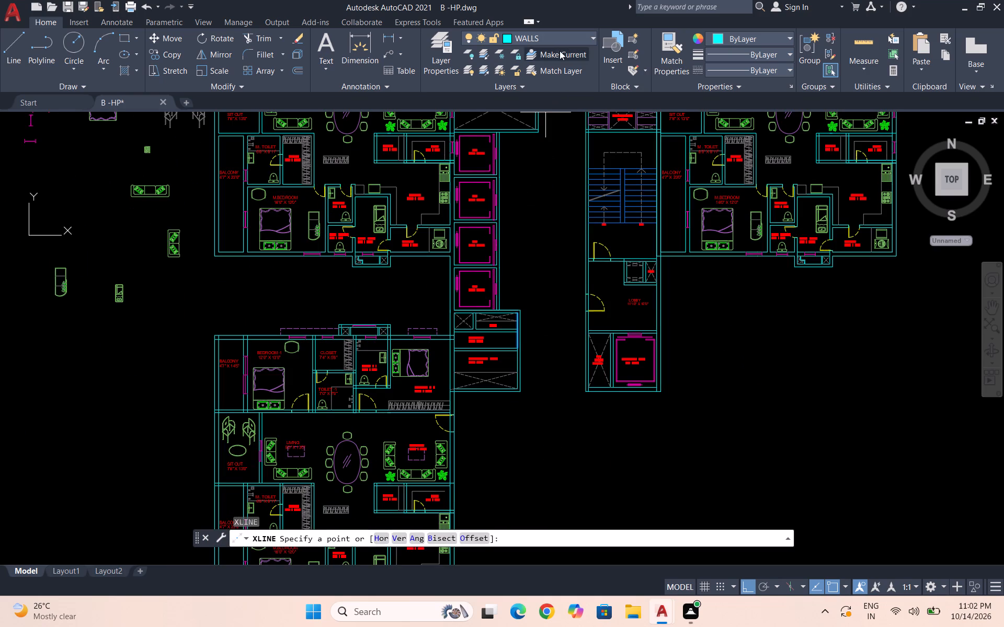
{"action": "left_click", "coordinate": [561, 42]}
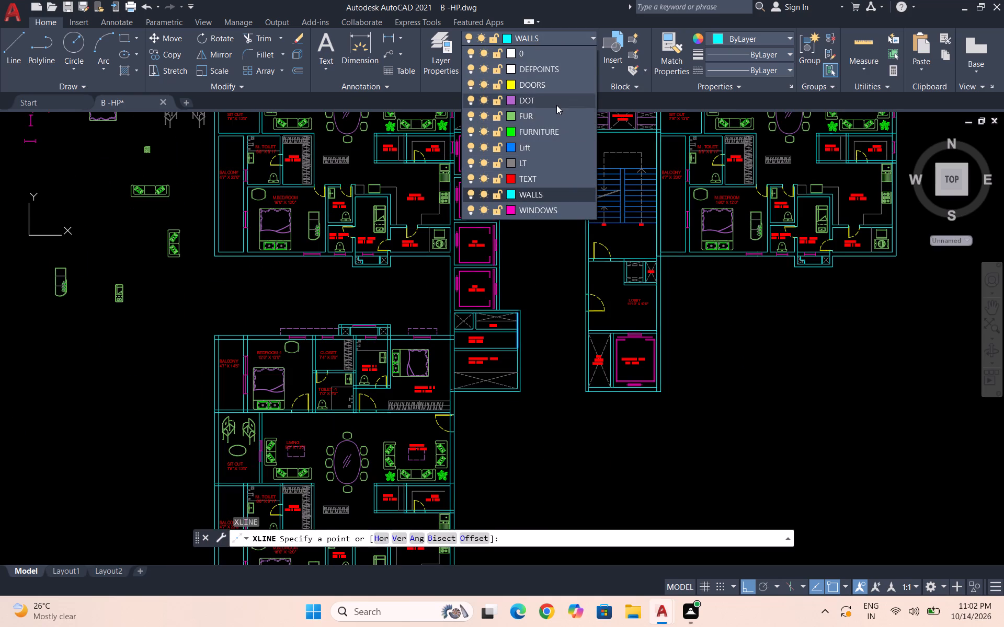
{"action": "left_click", "coordinate": [555, 102]}
{"action": "type", "text": "XL"}
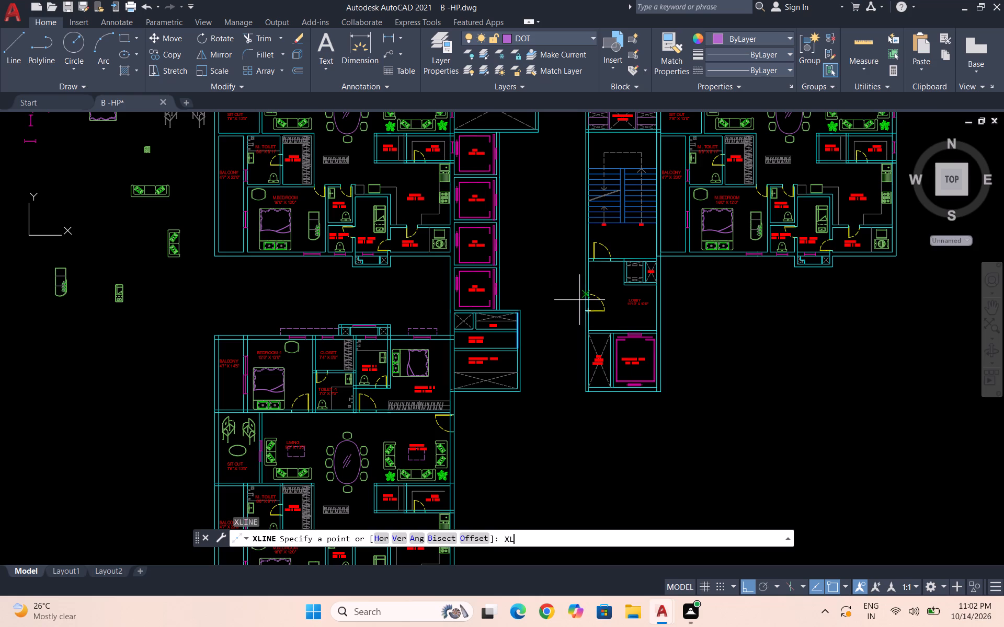
{"action": "key", "text": "Return"}
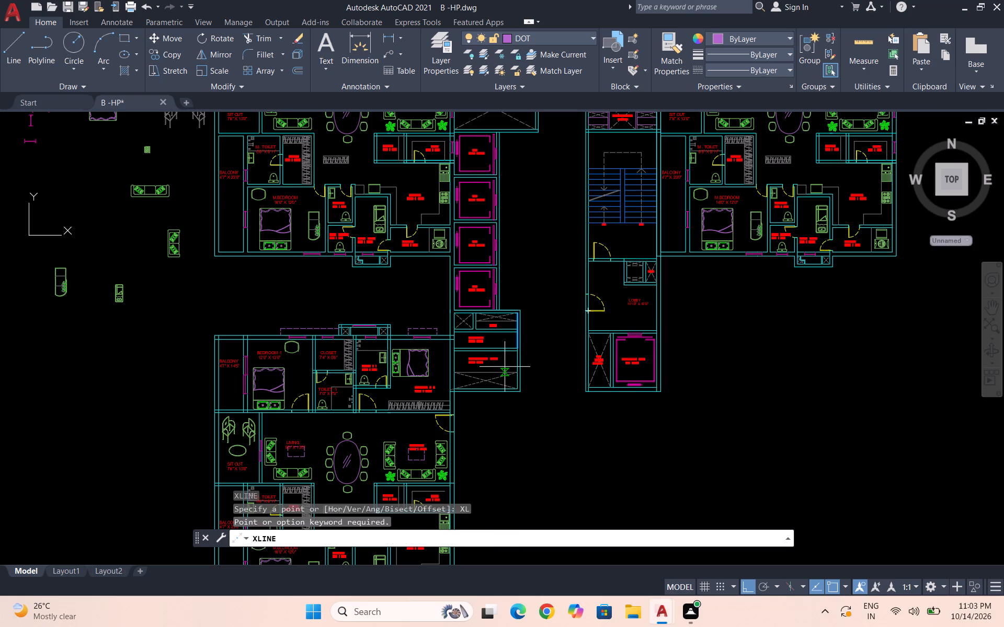
{"action": "key", "text": "h"}
{"action": "key", "text": "Return"}
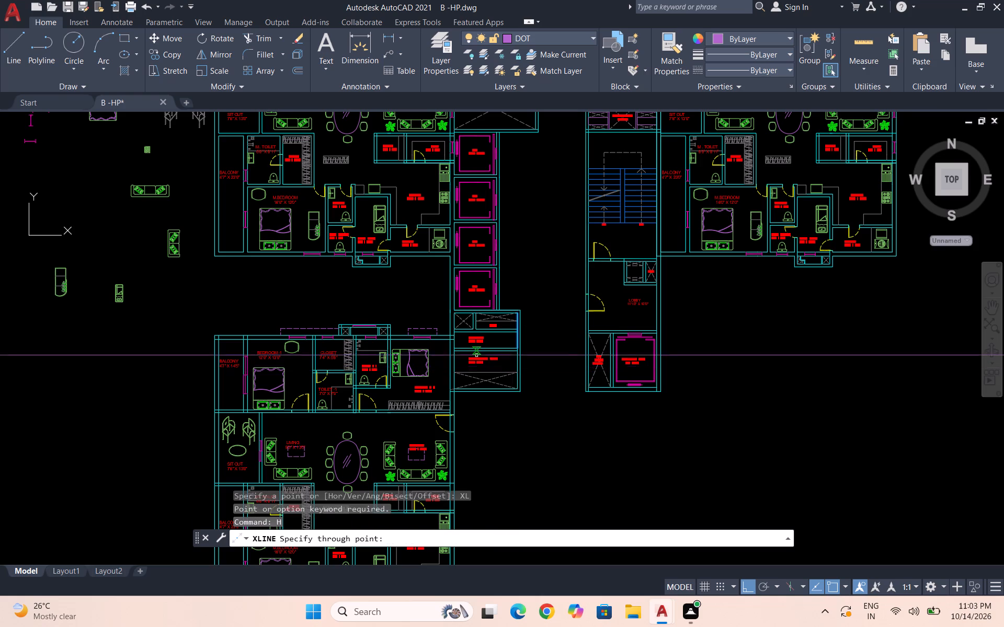
{"action": "scroll", "coordinate": [462, 334], "scroll_direction": "up", "scroll_amount": 2}
{"action": "left_click", "coordinate": [440, 334]}
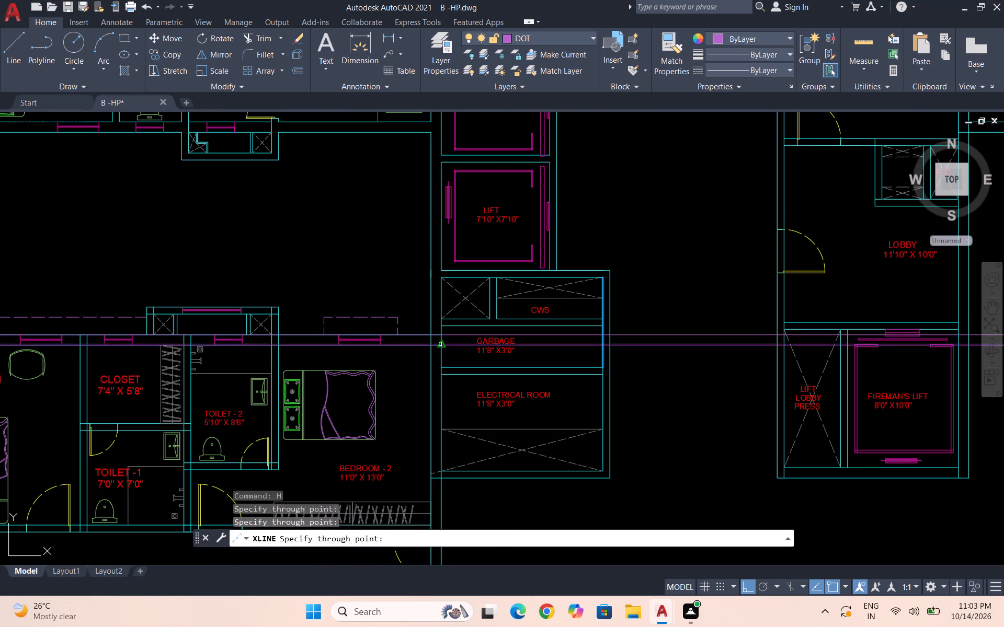
{"action": "left_click", "coordinate": [440, 344]}
Draw horizontal construction lines through the inner and outer south wall lines of the lower west apartment.
{"action": "scroll", "coordinate": [438, 348], "scroll_direction": "down", "scroll_amount": 4}
{"action": "scroll", "coordinate": [443, 463], "scroll_direction": "up", "scroll_amount": 3}
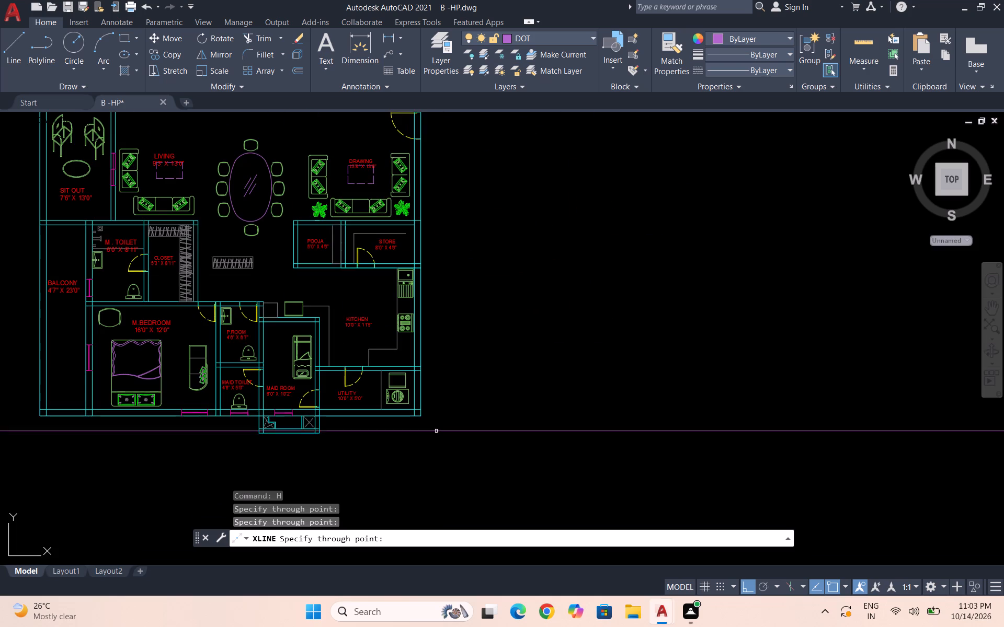
{"action": "scroll", "coordinate": [417, 412], "scroll_direction": "up", "scroll_amount": 2}
{"action": "left_click", "coordinate": [427, 409]}
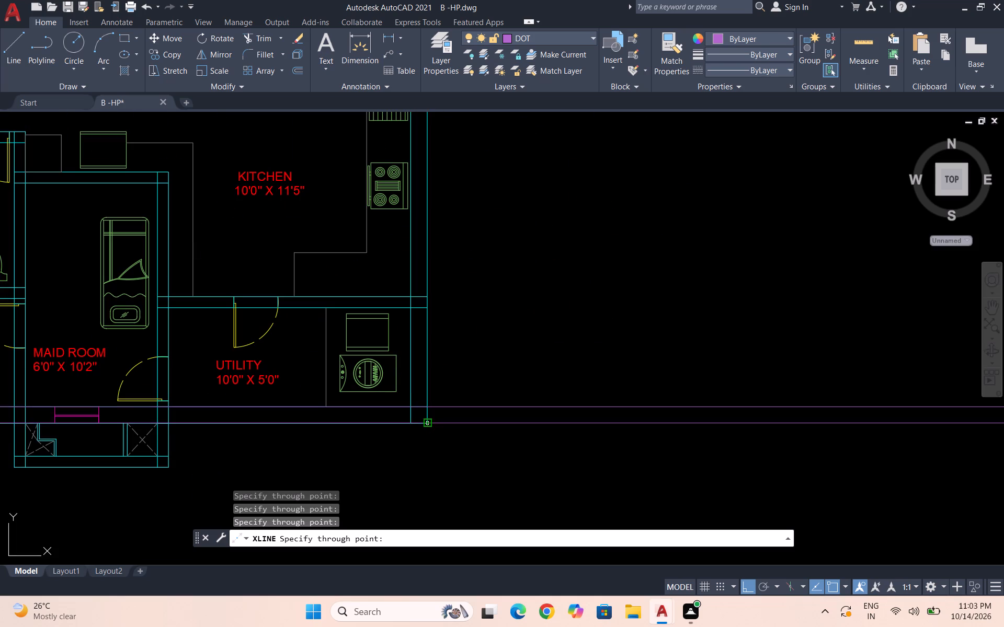
{"action": "left_click", "coordinate": [429, 426]}
{"action": "scroll", "coordinate": [407, 443], "scroll_direction": "down", "scroll_amount": 2}
{"action": "key", "text": "Escape"}
Copy the complete upper east apartment from its outer northwest corner straight south to the lower west apartment's outer north construction line.
{"action": "scroll", "coordinate": [416, 458], "scroll_direction": "down", "scroll_amount": 2}
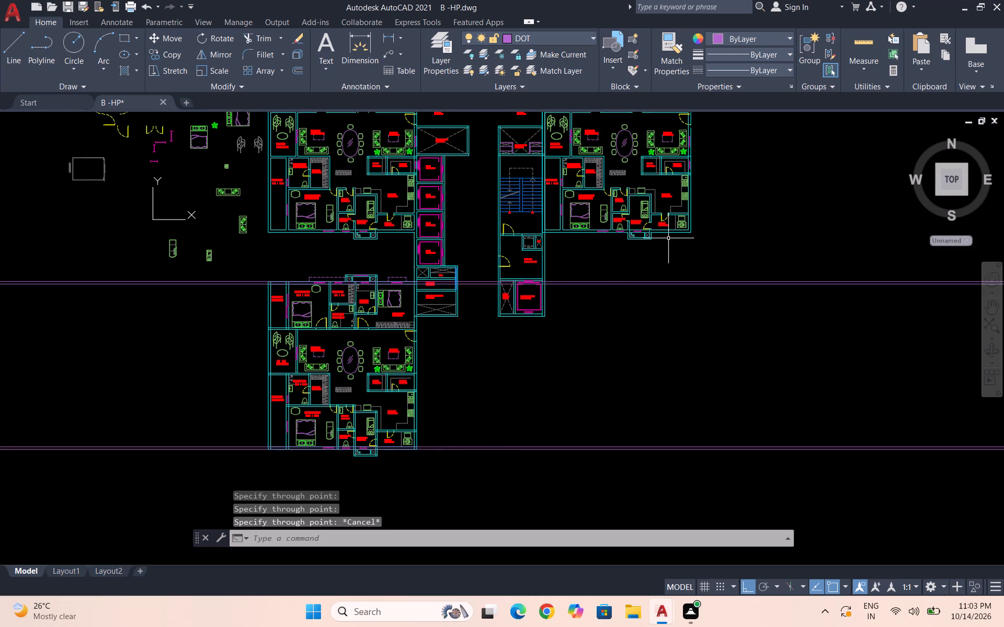
{"action": "scroll", "coordinate": [553, 311], "scroll_direction": "down", "scroll_amount": 1}
{"action": "scroll", "coordinate": [598, 145], "scroll_direction": "up", "scroll_amount": 1}
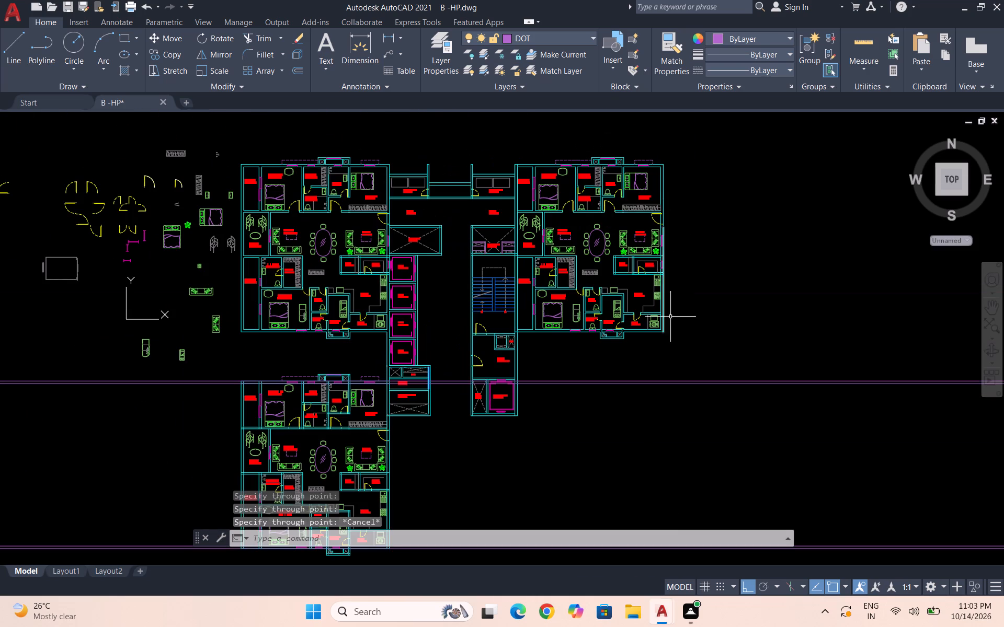
{"action": "left_click", "coordinate": [682, 344]}
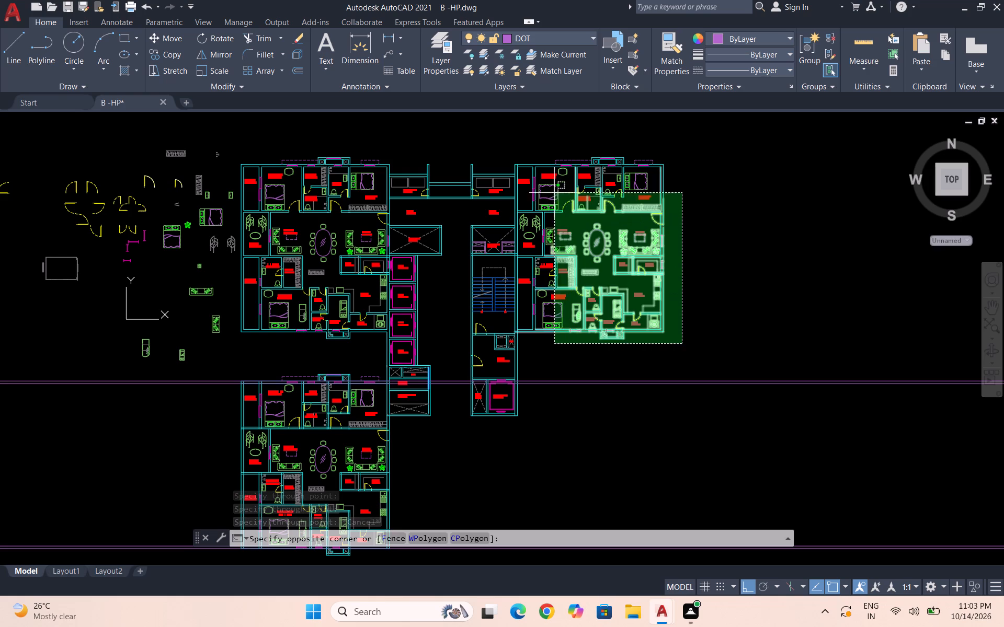
{"action": "scroll", "coordinate": [538, 159], "scroll_direction": "up", "scroll_amount": 2}
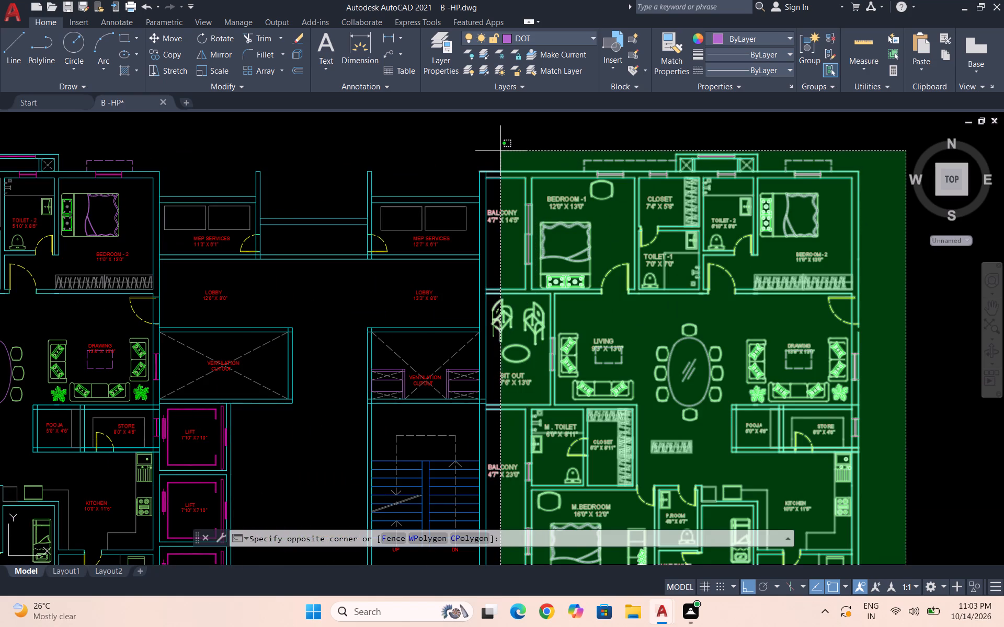
{"action": "left_click", "coordinate": [500, 151]}
{"action": "scroll", "coordinate": [489, 155], "scroll_direction": "down", "scroll_amount": 2}
{"action": "scroll", "coordinate": [488, 166], "scroll_direction": "up", "scroll_amount": 3}
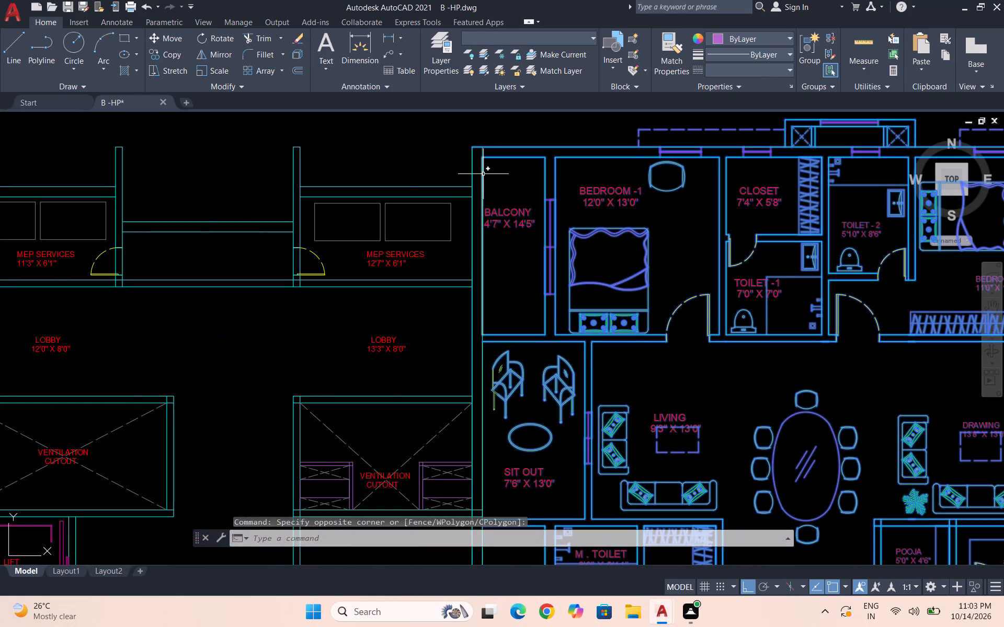
{"action": "left_click", "coordinate": [483, 175]}
{"action": "scroll", "coordinate": [478, 169], "scroll_direction": "down", "scroll_amount": 2}
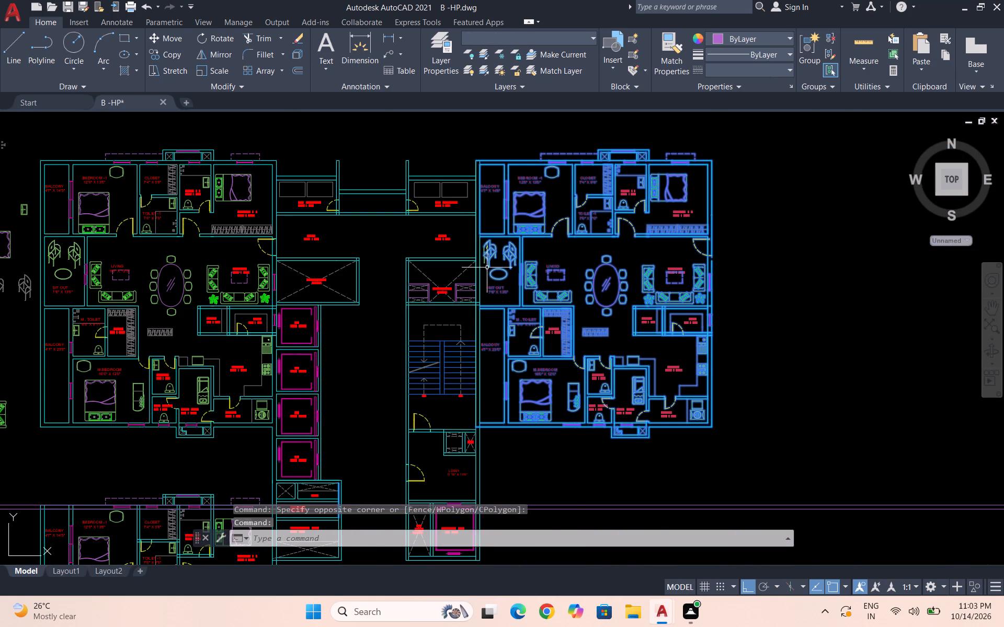
{"action": "scroll", "coordinate": [487, 267], "scroll_direction": "up", "scroll_amount": 4}
{"action": "left_click", "coordinate": [563, 288]}
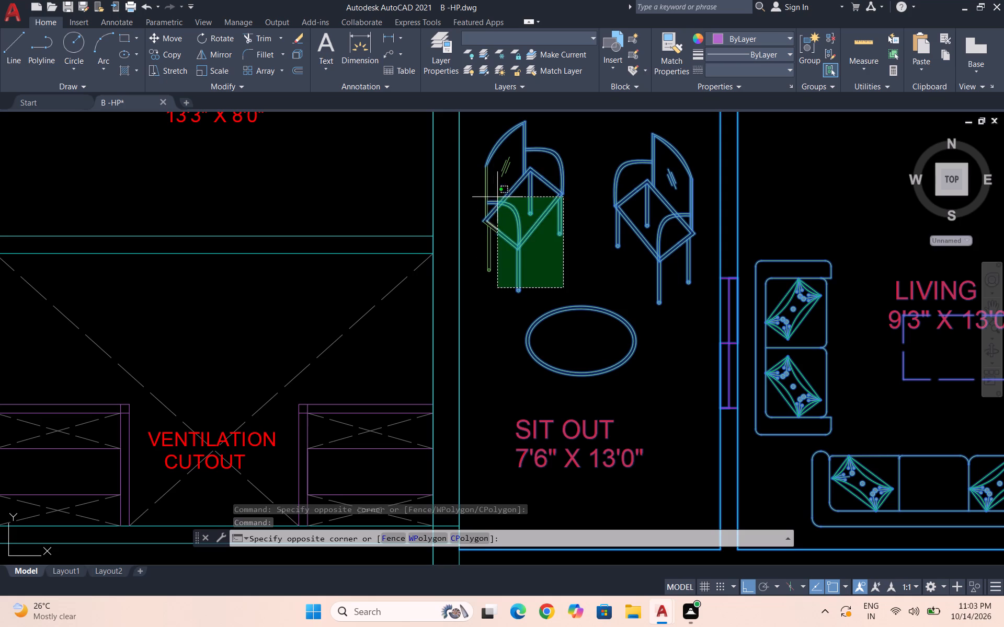
{"action": "left_click", "coordinate": [471, 137]}
{"action": "scroll", "coordinate": [485, 158], "scroll_direction": "down", "scroll_amount": 3}
{"action": "scroll", "coordinate": [579, 358], "scroll_direction": "down", "scroll_amount": 1}
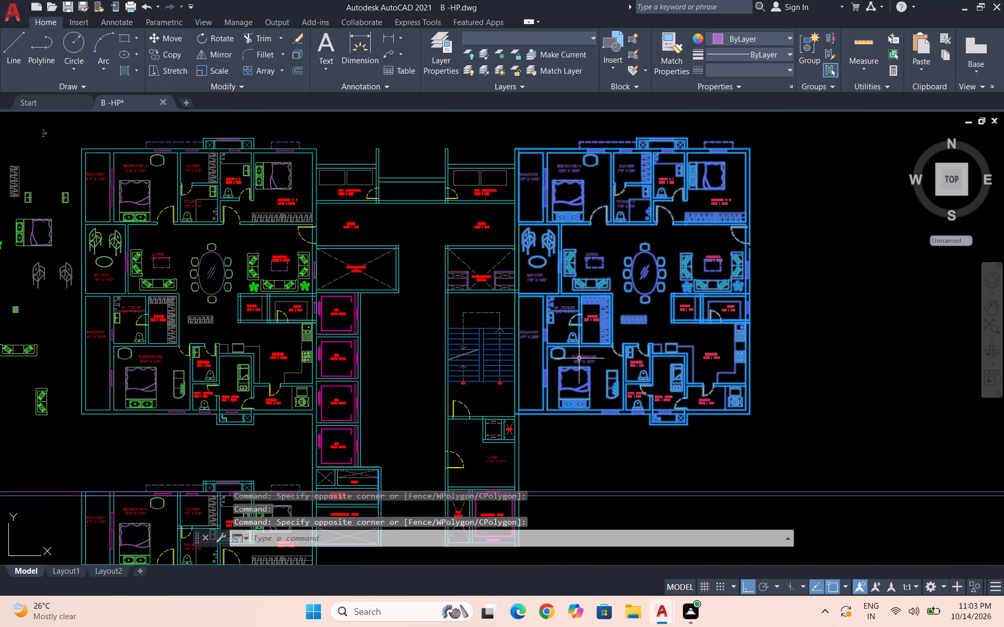
{"action": "type", "text": "CO"}
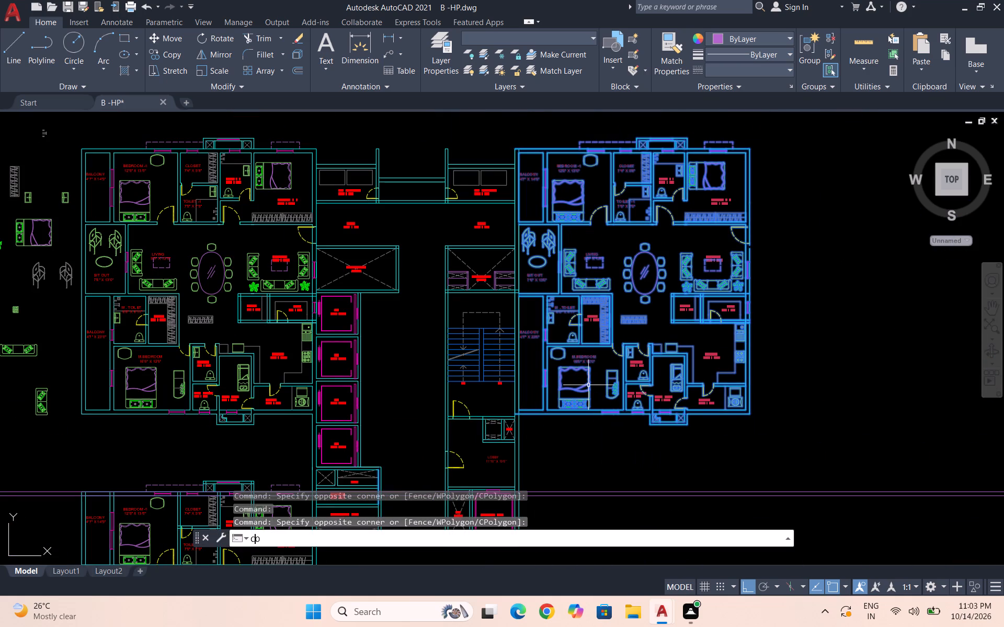
{"action": "key", "text": "Return"}
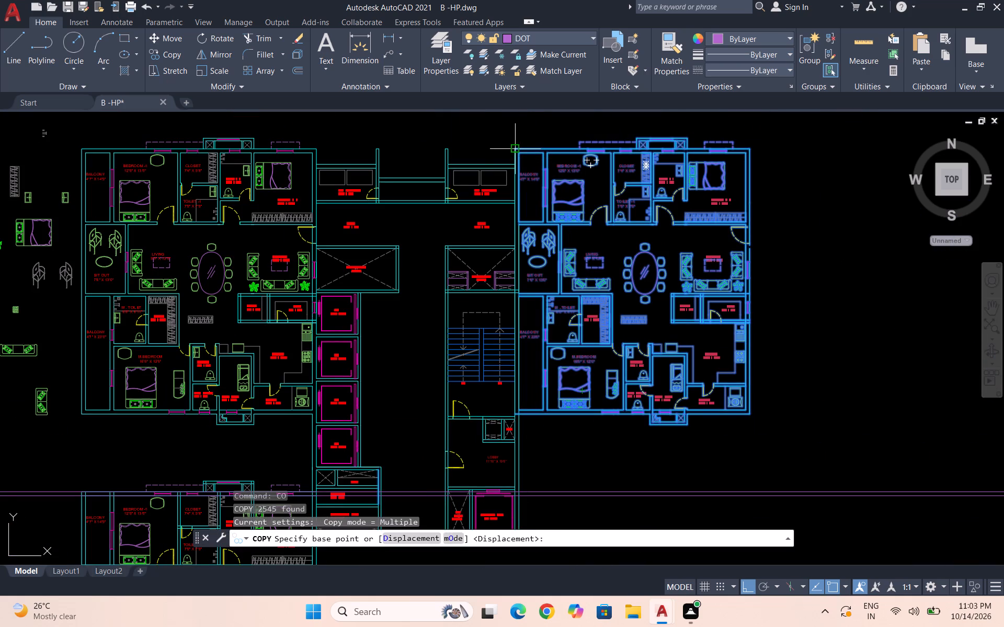
{"action": "left_click", "coordinate": [512, 149]}
{"action": "scroll", "coordinate": [513, 150], "scroll_direction": "down", "scroll_amount": 2}
{"action": "scroll", "coordinate": [520, 278], "scroll_direction": "up", "scroll_amount": 3}
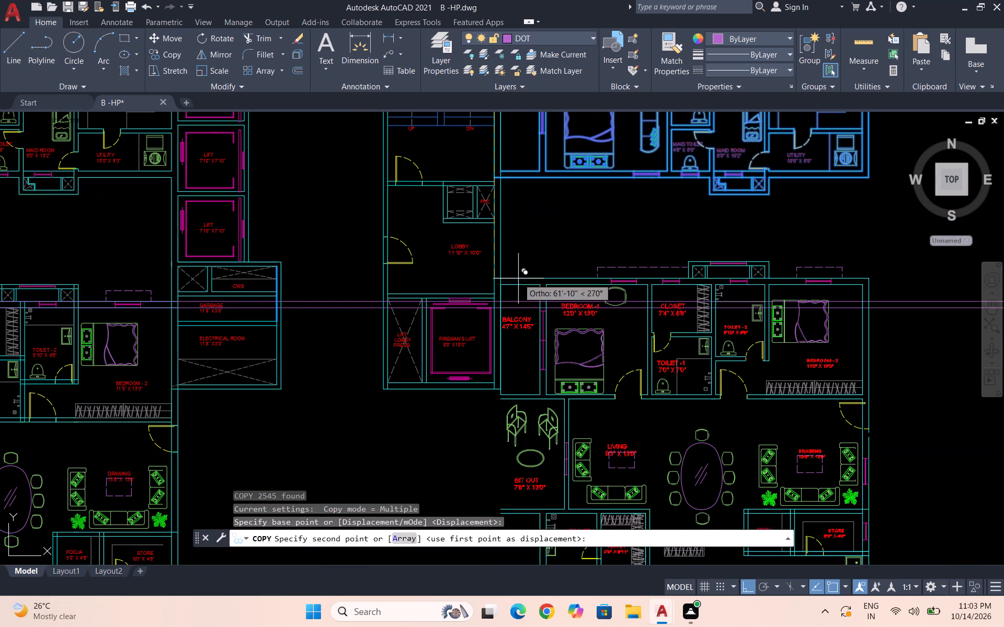
{"action": "left_click", "coordinate": [493, 301]}
{"action": "scroll", "coordinate": [531, 285], "scroll_direction": "down", "scroll_amount": 3}
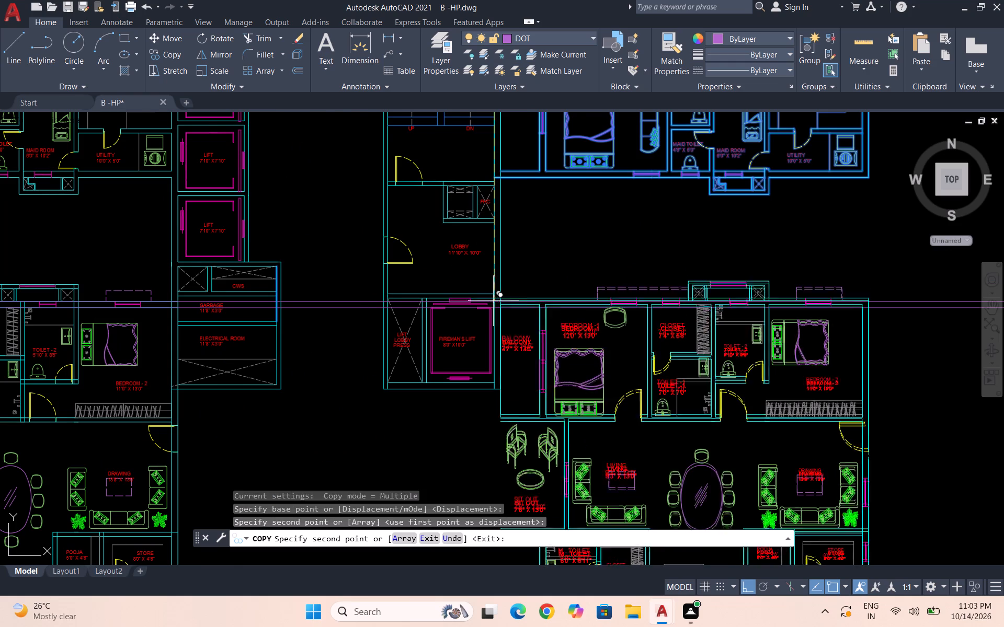
{"action": "scroll", "coordinate": [562, 349], "scroll_direction": "up", "scroll_amount": 1}
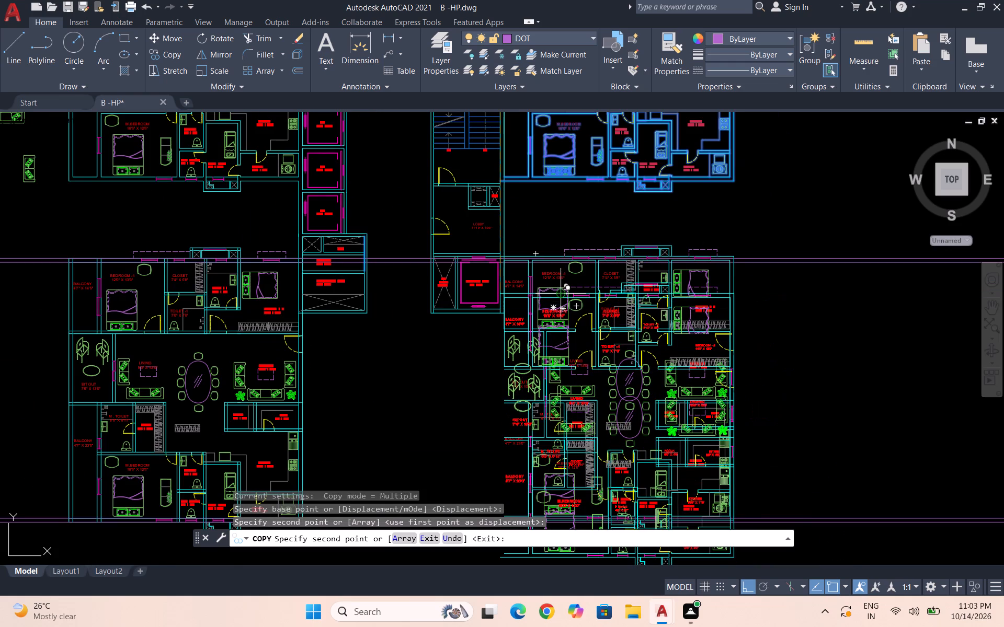
{"action": "key", "text": "Escape"}
Extend the fireman's lift's inner east wall line south to the outer wall face, and try extending it farther down the copied apartment.
{"action": "scroll", "coordinate": [627, 234], "scroll_direction": "down", "scroll_amount": 2}
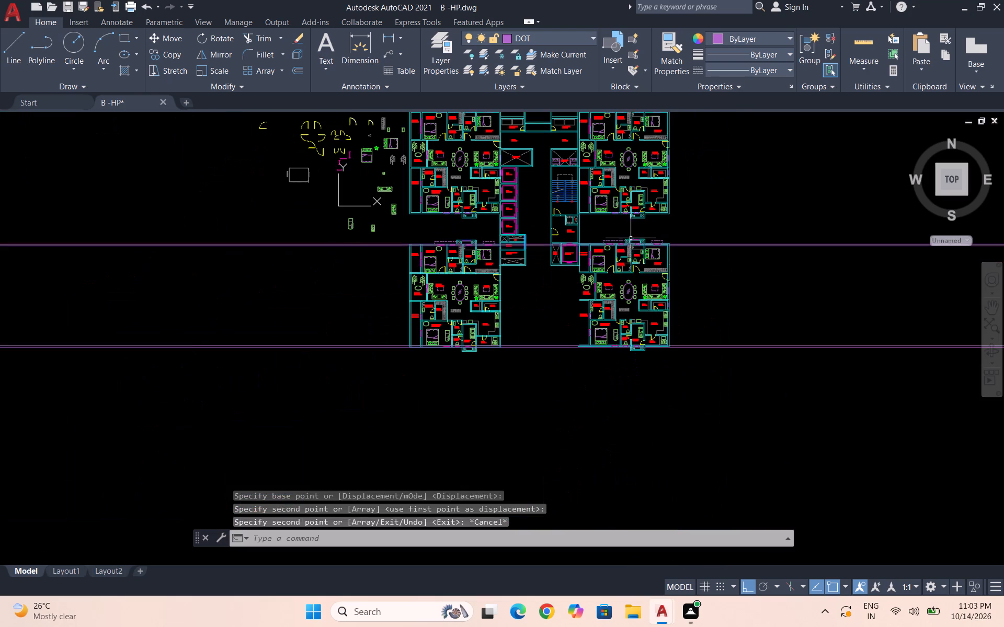
{"action": "scroll", "coordinate": [625, 285], "scroll_direction": "up", "scroll_amount": 1}
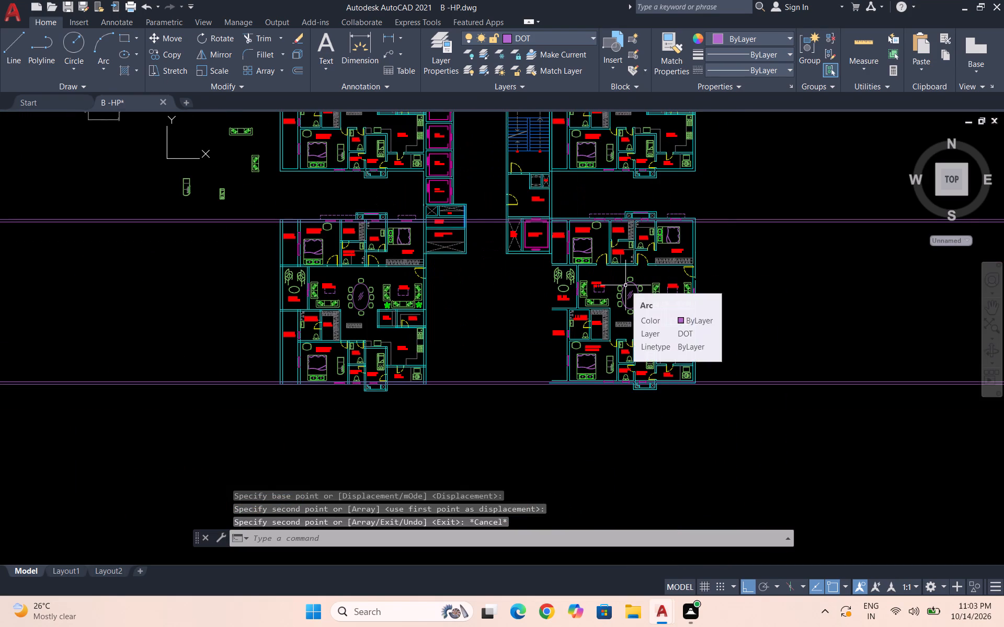
{"action": "type", "text": "EX"}
{"action": "key", "text": "Return"}
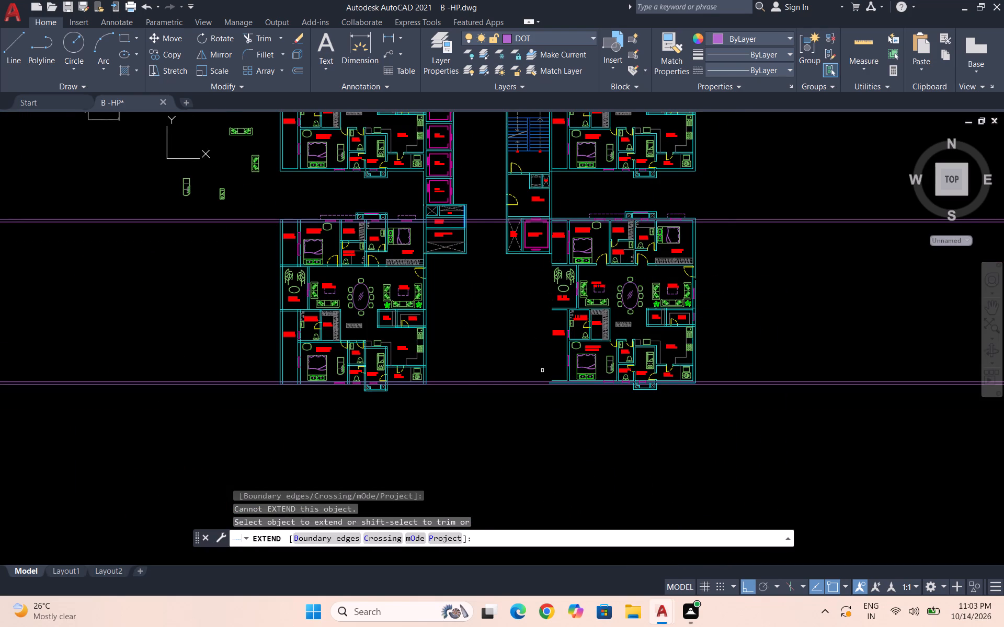
{"action": "scroll", "coordinate": [539, 242], "scroll_direction": "up", "scroll_amount": 2}
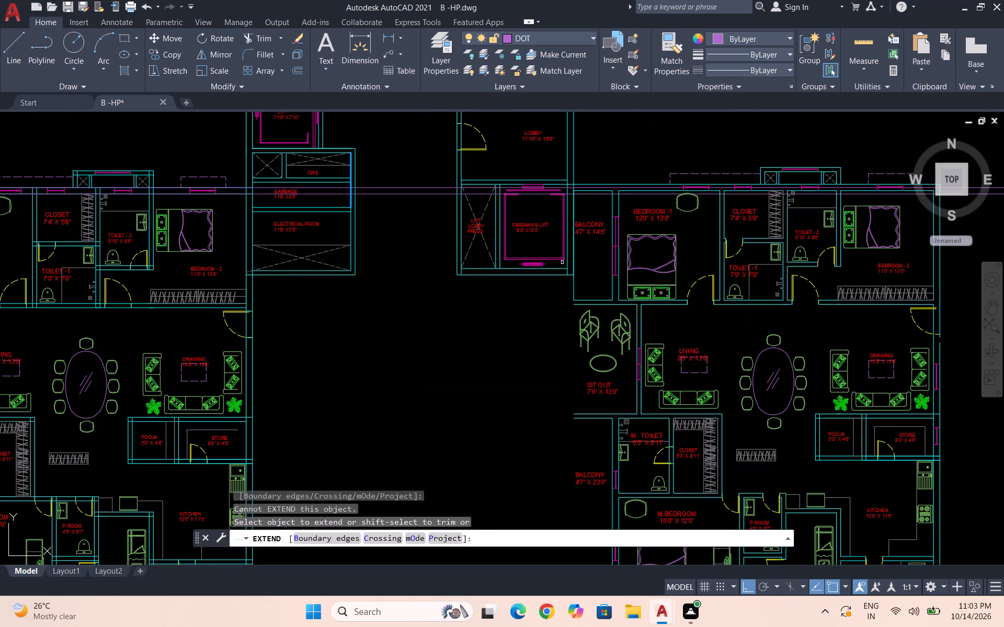
{"action": "left_click", "coordinate": [567, 266]}
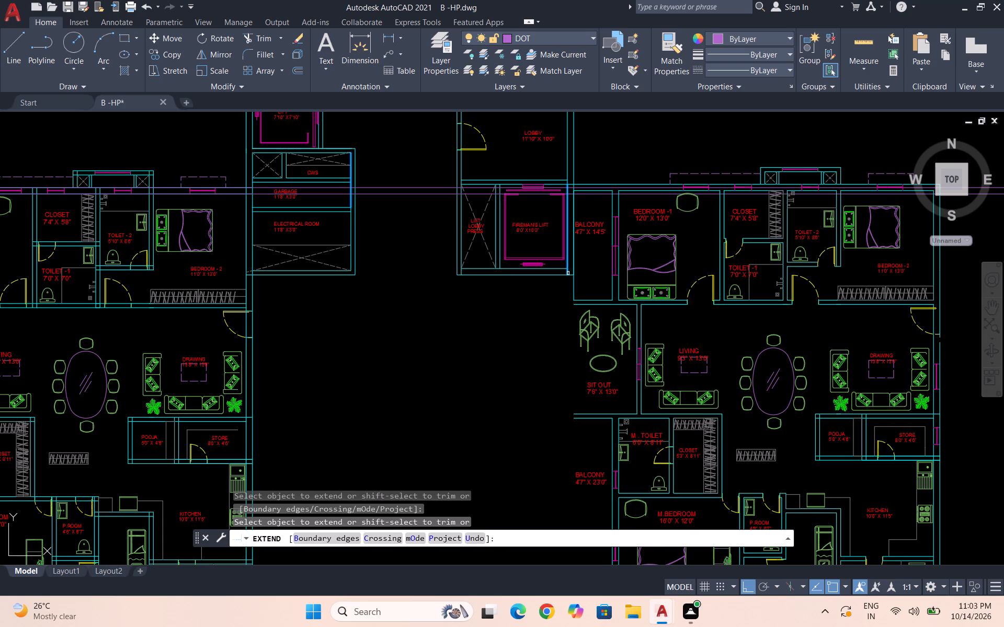
{"action": "left_click", "coordinate": [567, 274]}
{"action": "key", "text": "Escape"}
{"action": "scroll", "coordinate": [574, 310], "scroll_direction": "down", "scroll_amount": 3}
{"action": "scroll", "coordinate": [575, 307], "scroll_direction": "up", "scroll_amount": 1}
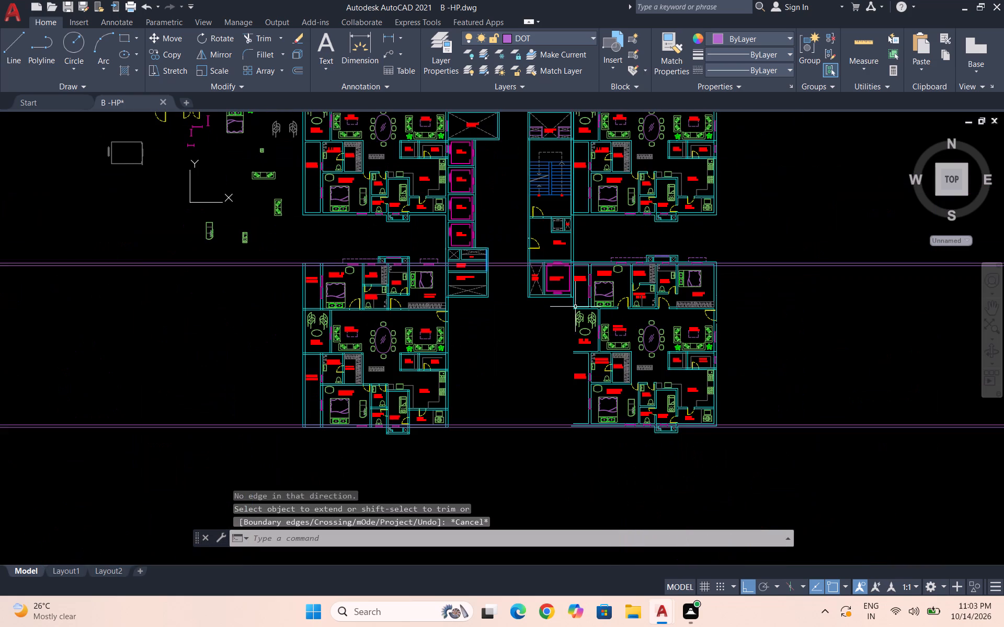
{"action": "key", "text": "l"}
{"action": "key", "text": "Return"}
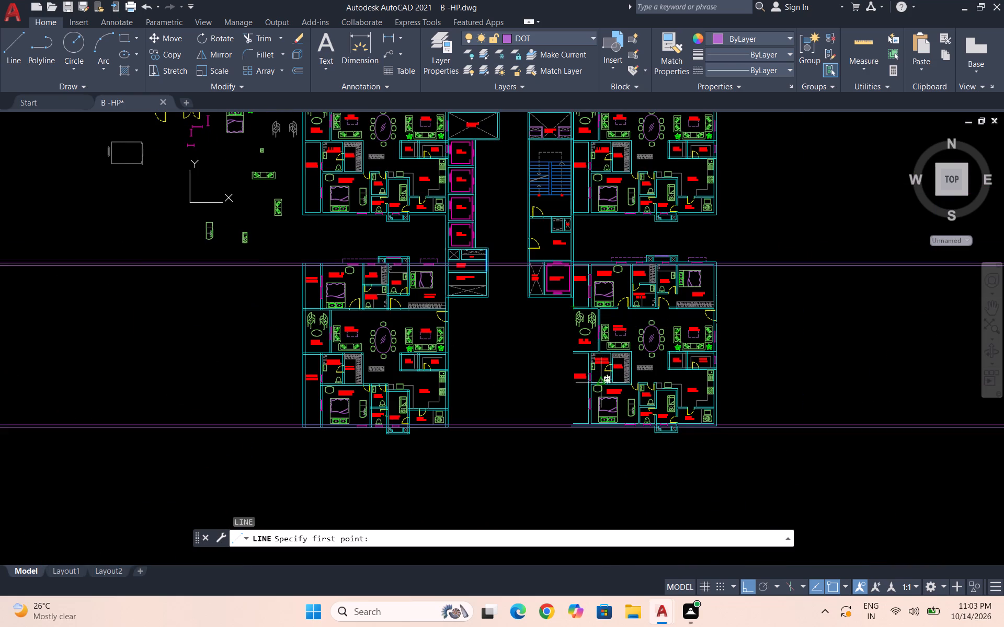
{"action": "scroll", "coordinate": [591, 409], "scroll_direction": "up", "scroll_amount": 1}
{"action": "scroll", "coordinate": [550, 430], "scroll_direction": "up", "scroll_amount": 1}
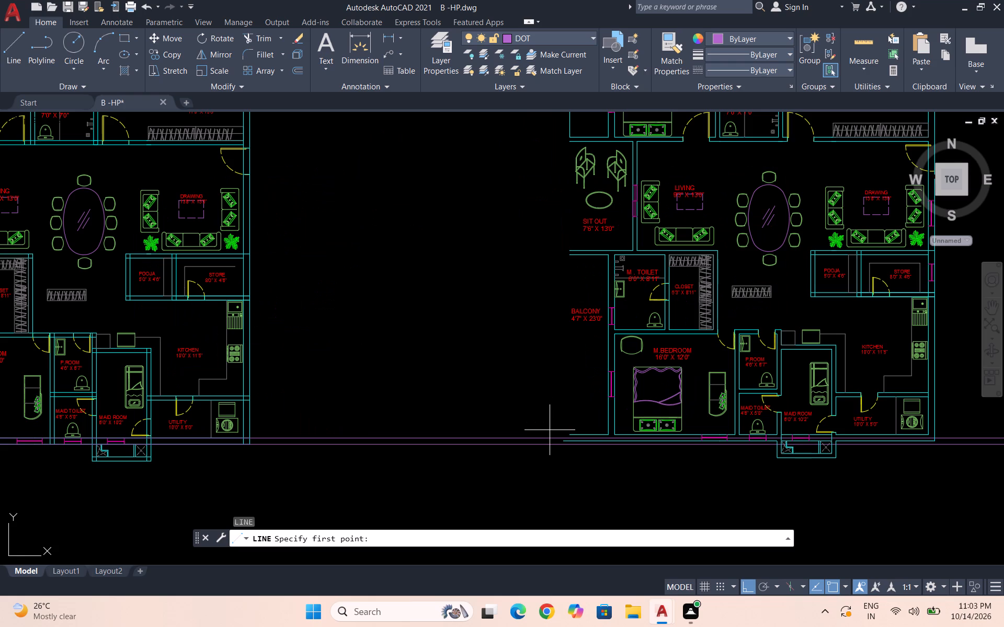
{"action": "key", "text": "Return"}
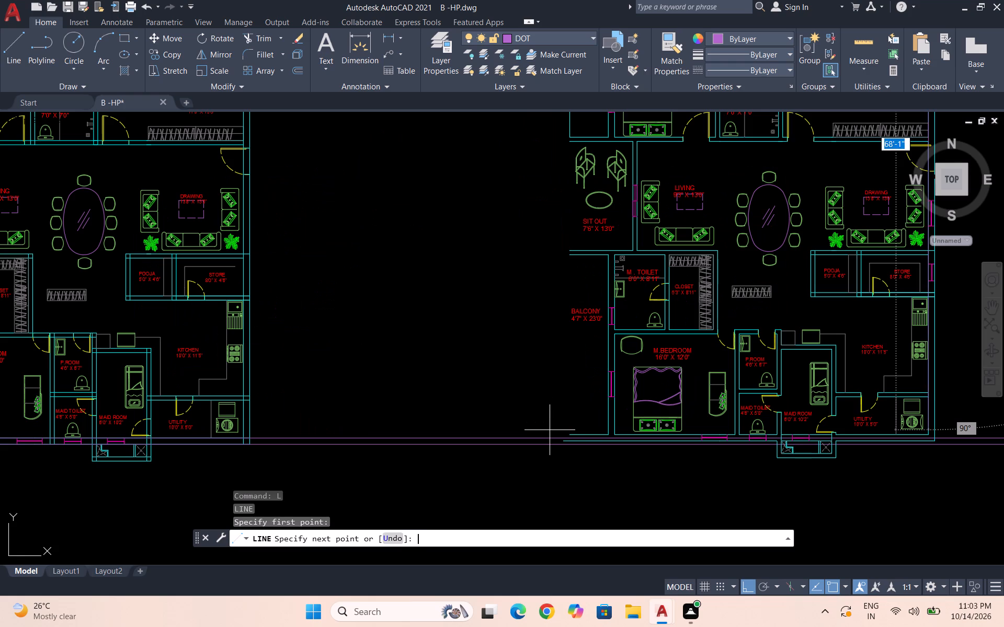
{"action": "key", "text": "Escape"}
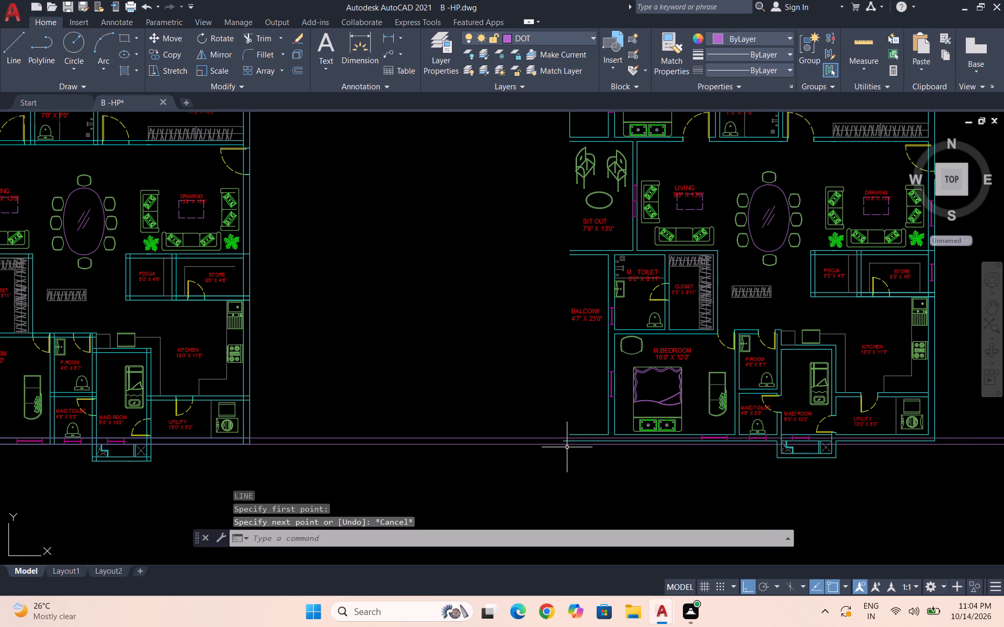
Draw a vertical line about 39'-2" long from the copied apartment's outer southwest corner up to the fireman's lift's outer south wall.
{"action": "key", "text": "l"}
{"action": "key", "text": "Return"}
{"action": "left_click", "coordinate": [564, 443]}
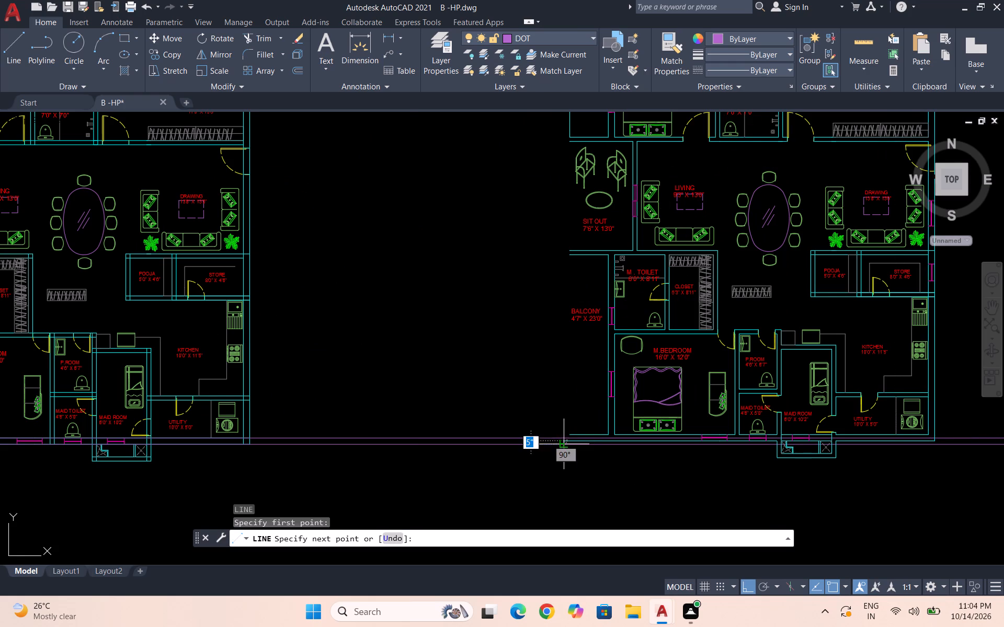
{"action": "scroll", "coordinate": [564, 443], "scroll_direction": "down", "scroll_amount": 3}
{"action": "scroll", "coordinate": [564, 373], "scroll_direction": "up", "scroll_amount": 4}
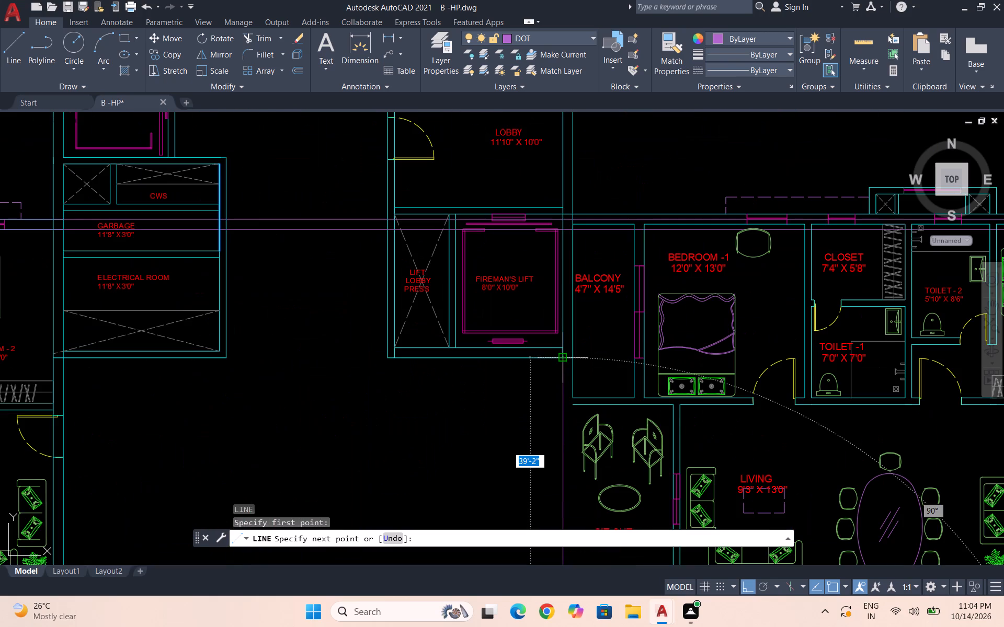
{"action": "left_click", "coordinate": [564, 362]}
{"action": "scroll", "coordinate": [563, 357], "scroll_direction": "down", "scroll_amount": 2}
{"action": "key", "text": "Escape"}
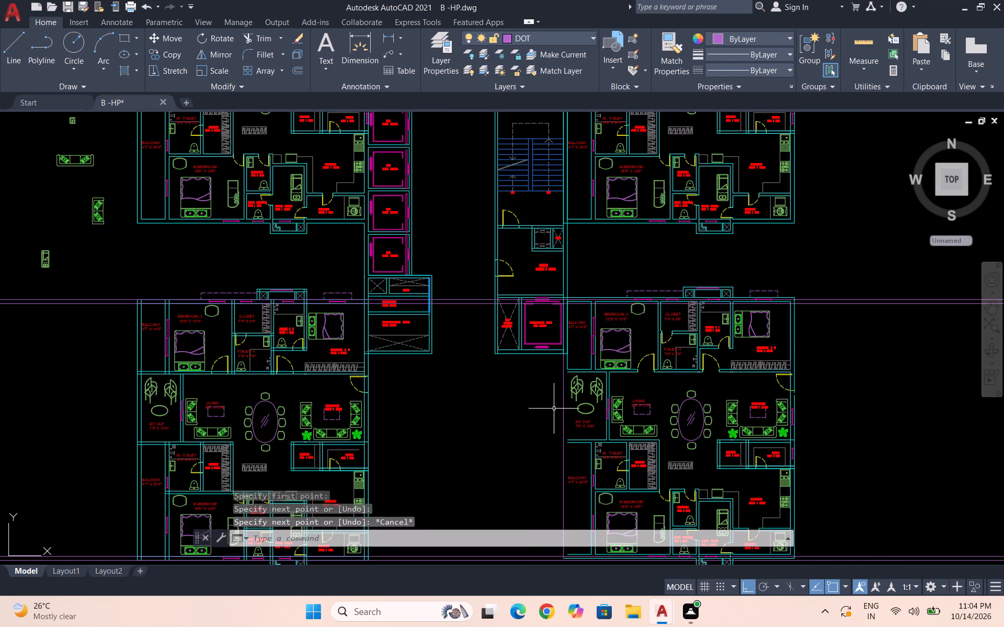
Move the new outer west wall line of the copied apartment to the WALLS layer.
{"action": "scroll", "coordinate": [574, 412], "scroll_direction": "up", "scroll_amount": 3}
{"action": "left_click", "coordinate": [542, 427]}
{"action": "left_click", "coordinate": [487, 410]}
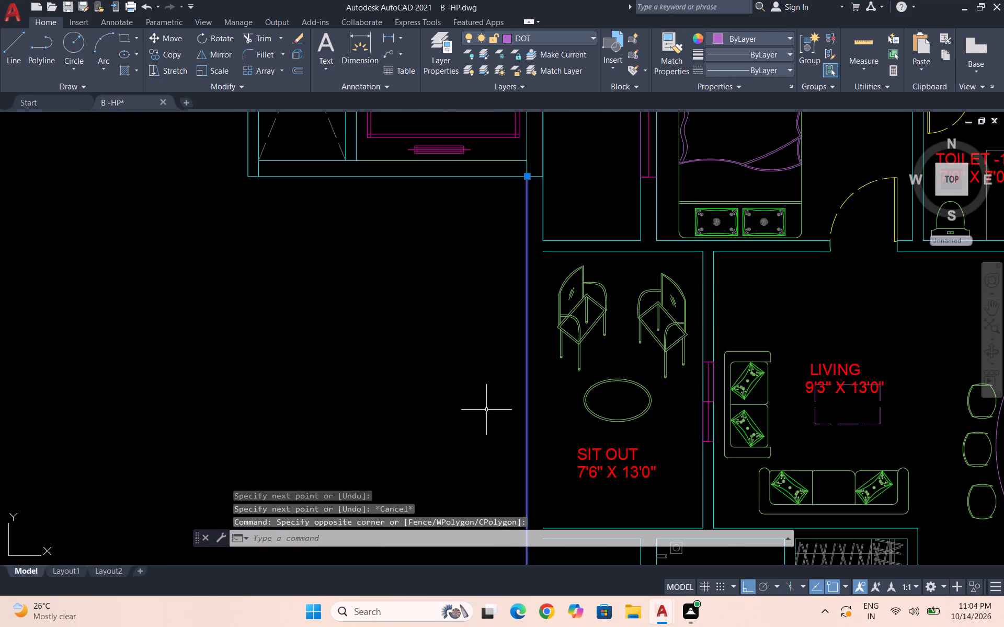
{"action": "left_click", "coordinate": [527, 36]}
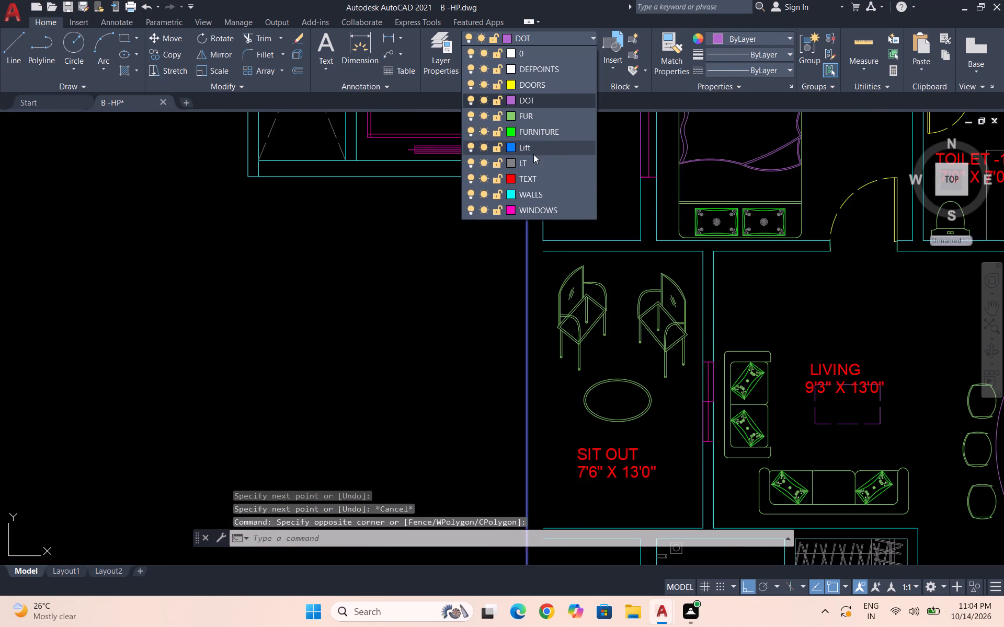
{"action": "left_click", "coordinate": [539, 193]}
{"action": "scroll", "coordinate": [541, 194], "scroll_direction": "down", "scroll_amount": 3}
{"action": "key", "text": "Escape"}
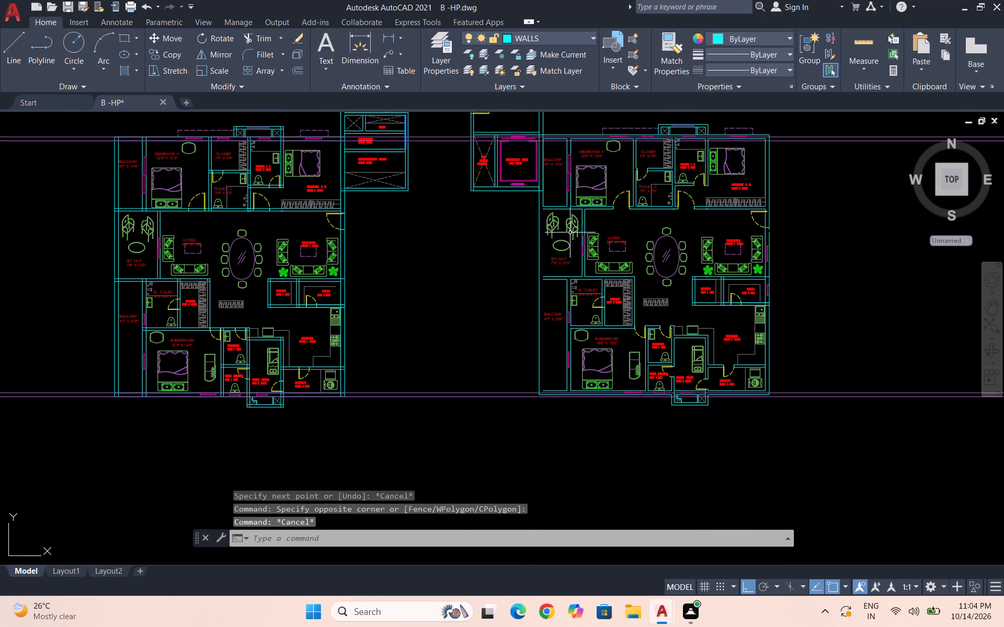
Draw the copied apartment's inner west wall line, about 35'-5" long, from the lower balcony's inner southwest corner to the upper balcony's inner southwest corner.
{"action": "key", "text": "l"}
{"action": "key", "text": "Return"}
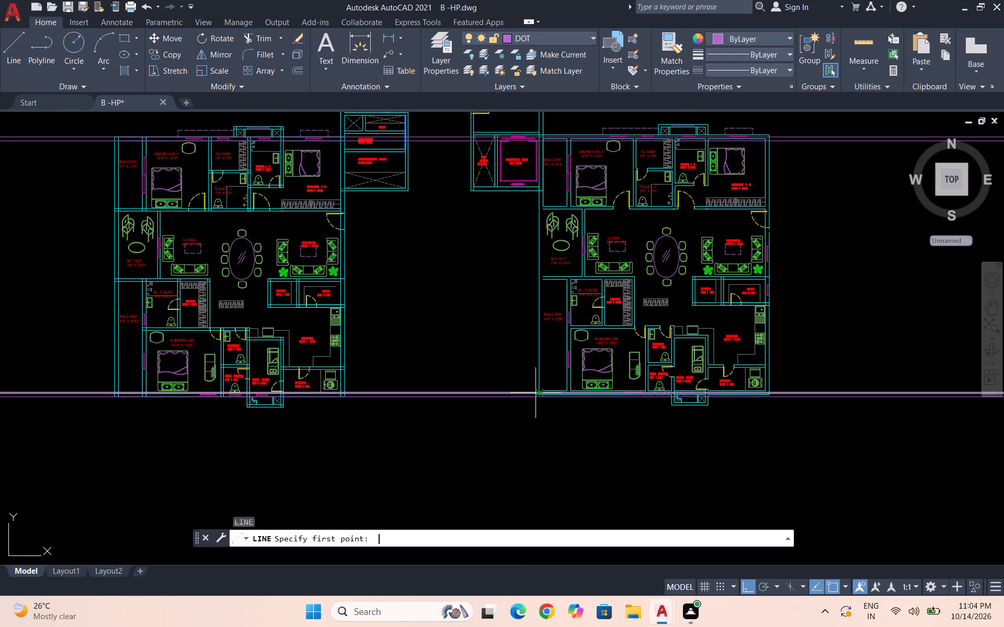
{"action": "scroll", "coordinate": [535, 387], "scroll_direction": "up", "scroll_amount": 2}
{"action": "left_click", "coordinate": [554, 400]}
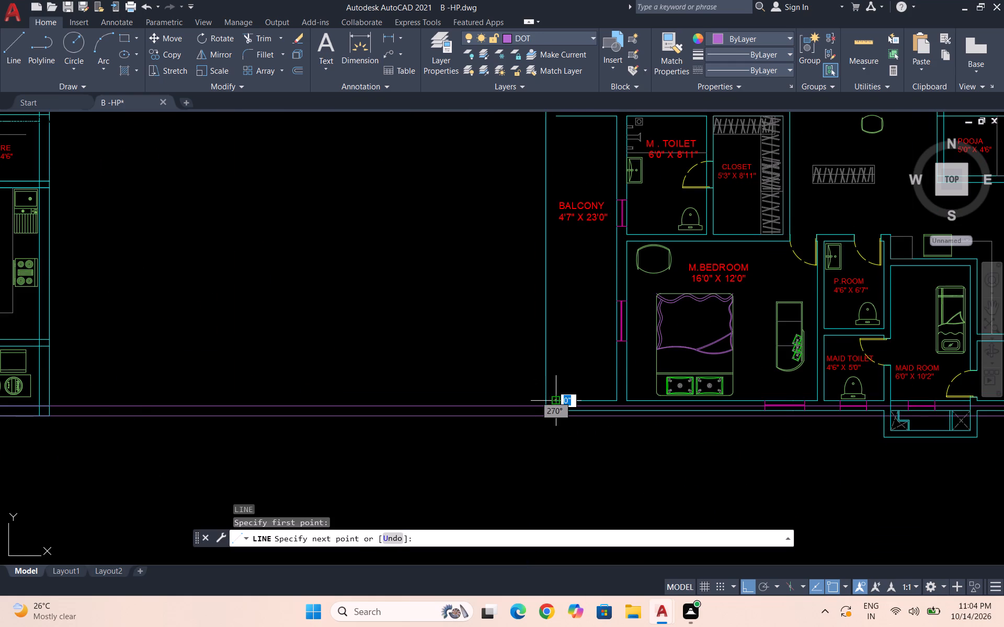
{"action": "scroll", "coordinate": [556, 399], "scroll_direction": "down", "scroll_amount": 3}
{"action": "scroll", "coordinate": [545, 280], "scroll_direction": "up", "scroll_amount": 3}
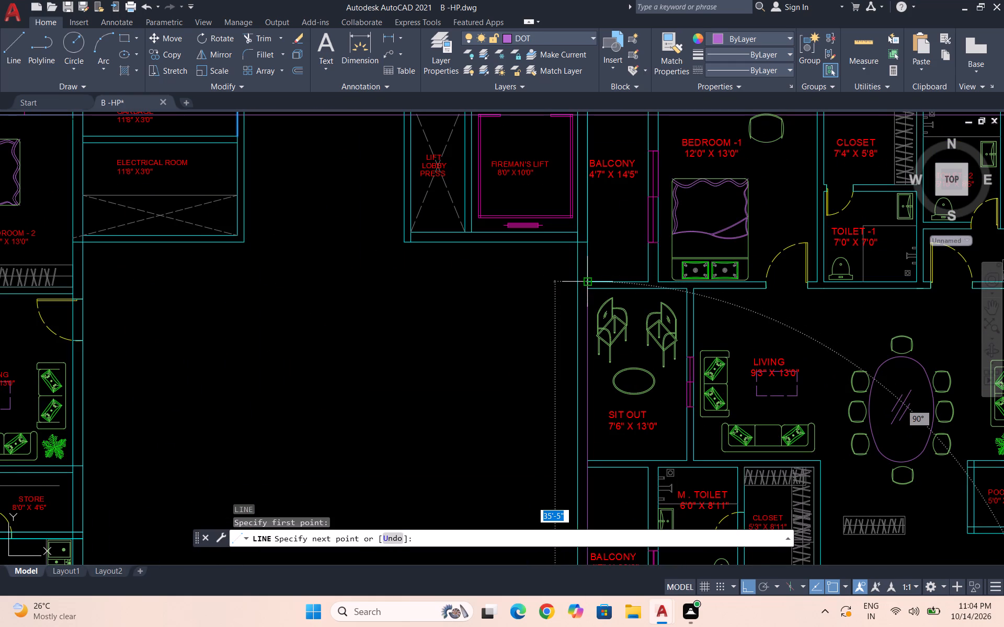
{"action": "left_click", "coordinate": [588, 281]}
{"action": "key", "text": "Escape"}
Move the new inner west wall line of the copied apartment to the WALLS layer.
{"action": "scroll", "coordinate": [589, 277], "scroll_direction": "down", "scroll_amount": 2}
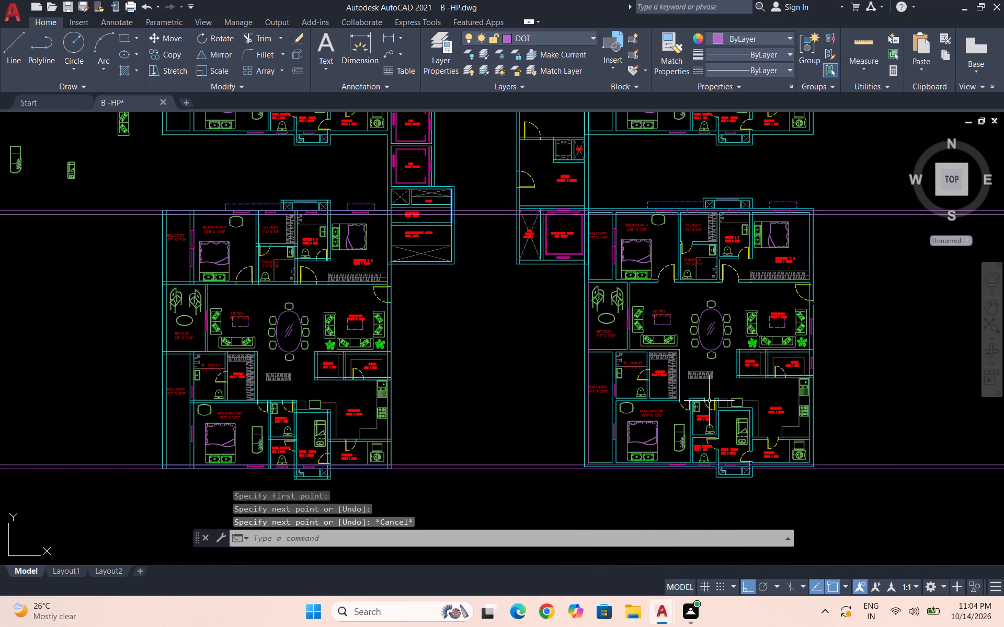
{"action": "scroll", "coordinate": [589, 424], "scroll_direction": "up", "scroll_amount": 2}
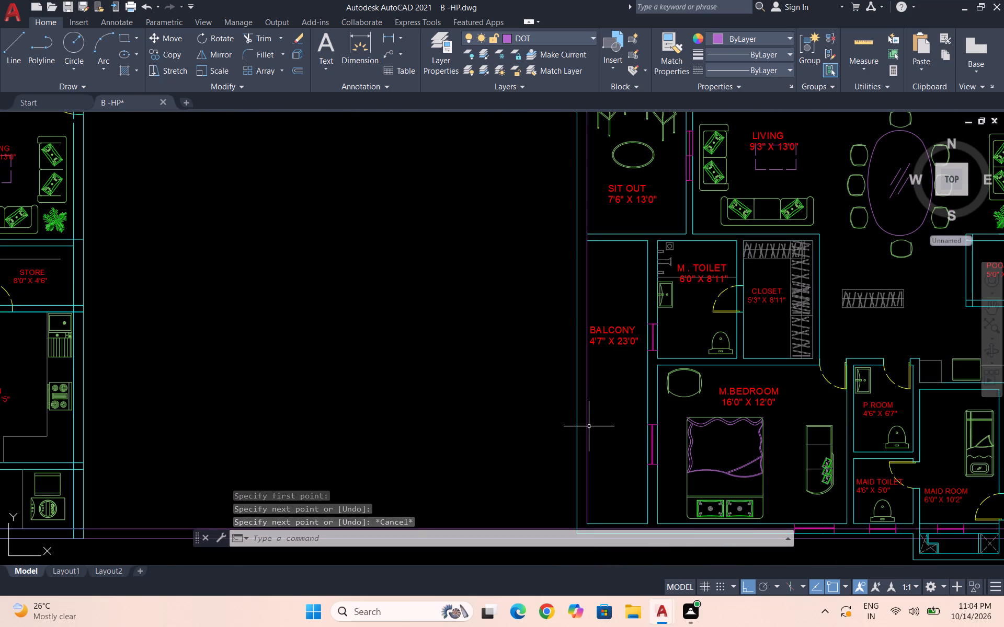
{"action": "left_click", "coordinate": [586, 432]}
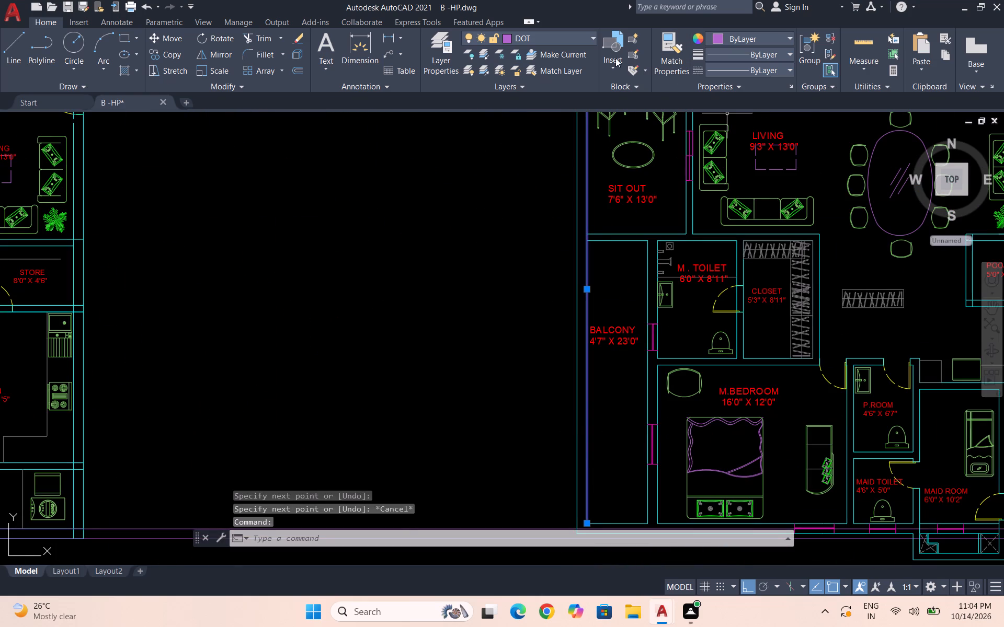
{"action": "left_click", "coordinate": [583, 37]}
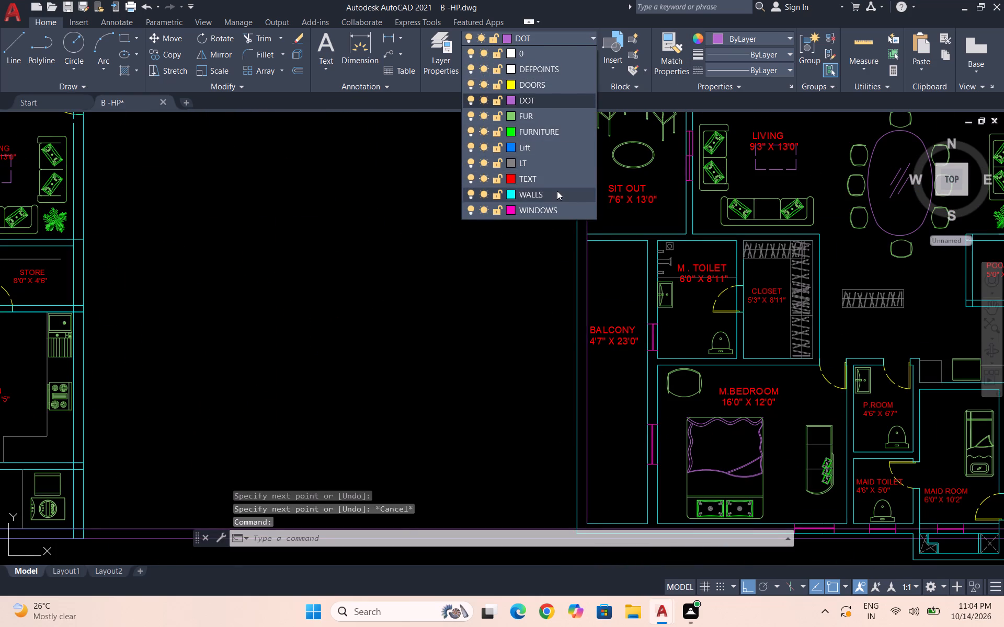
{"action": "left_click", "coordinate": [557, 191]}
{"action": "key", "text": "Escape"}
Erase the horizontal construction lines that cross the north and south edges of the two lower apartments.
{"action": "scroll", "coordinate": [521, 235], "scroll_direction": "down", "scroll_amount": 3}
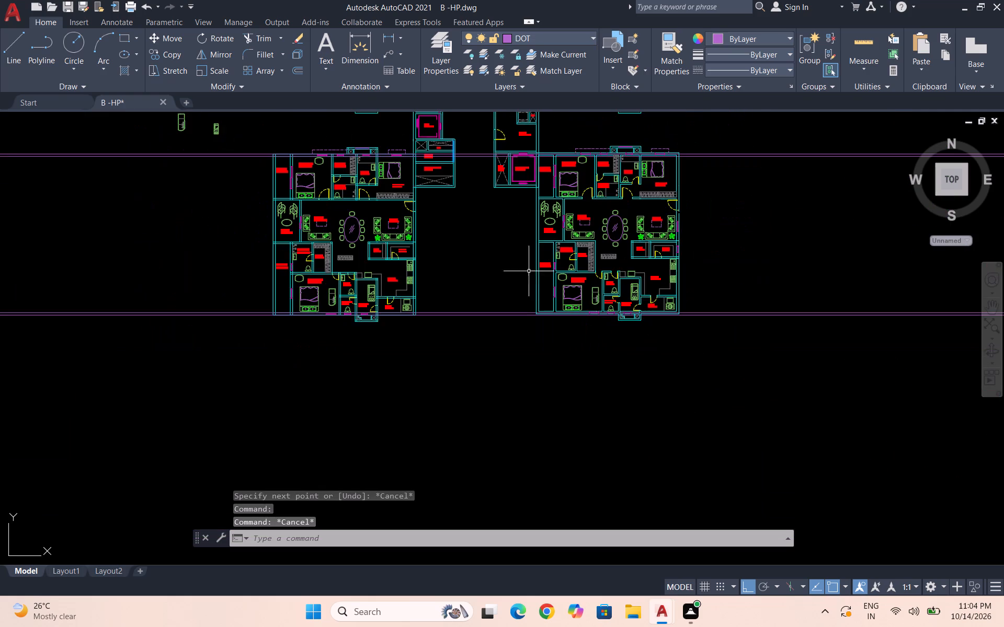
{"action": "scroll", "coordinate": [510, 311], "scroll_direction": "down", "scroll_amount": 2}
{"action": "left_click", "coordinate": [713, 356]}
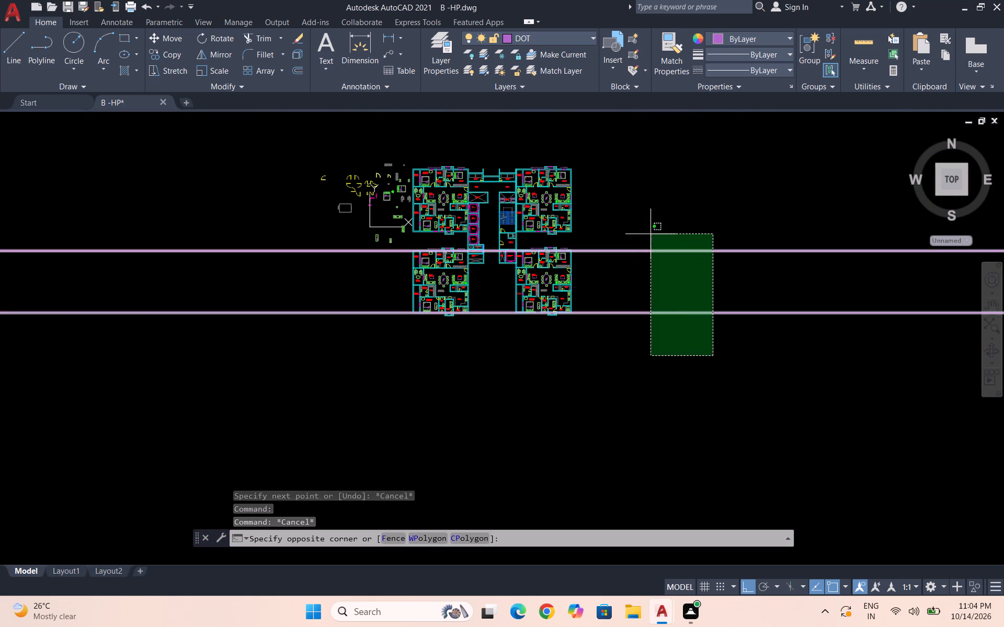
{"action": "left_click", "coordinate": [646, 228]}
{"action": "key", "text": "Delete"}
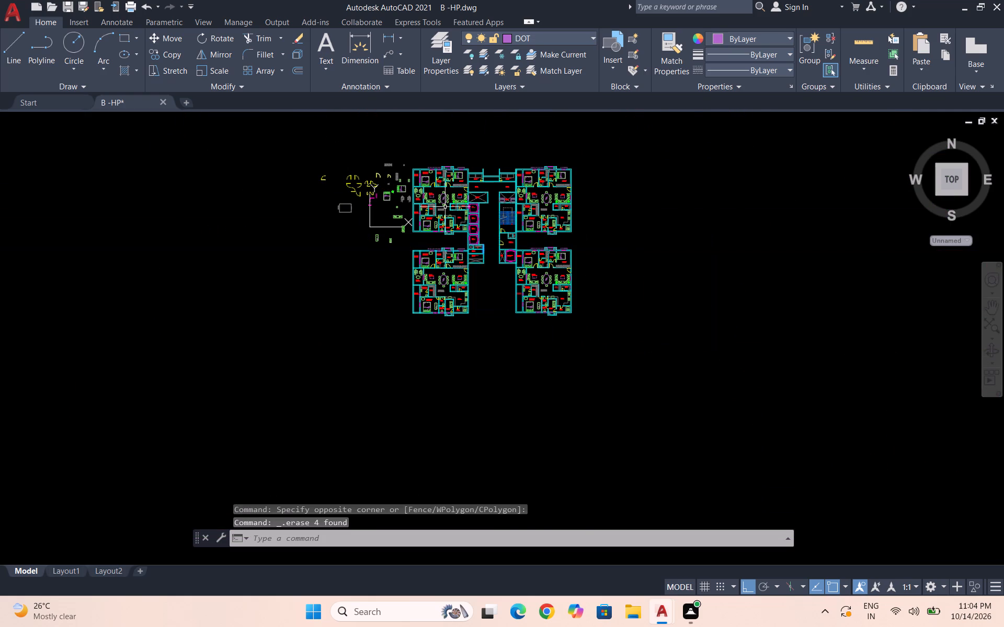
Erase all the loose furniture, door and window pieces lying west of the upper west apartment, including the stray chair and fixture.
{"action": "scroll", "coordinate": [392, 172], "scroll_direction": "up", "scroll_amount": 2}
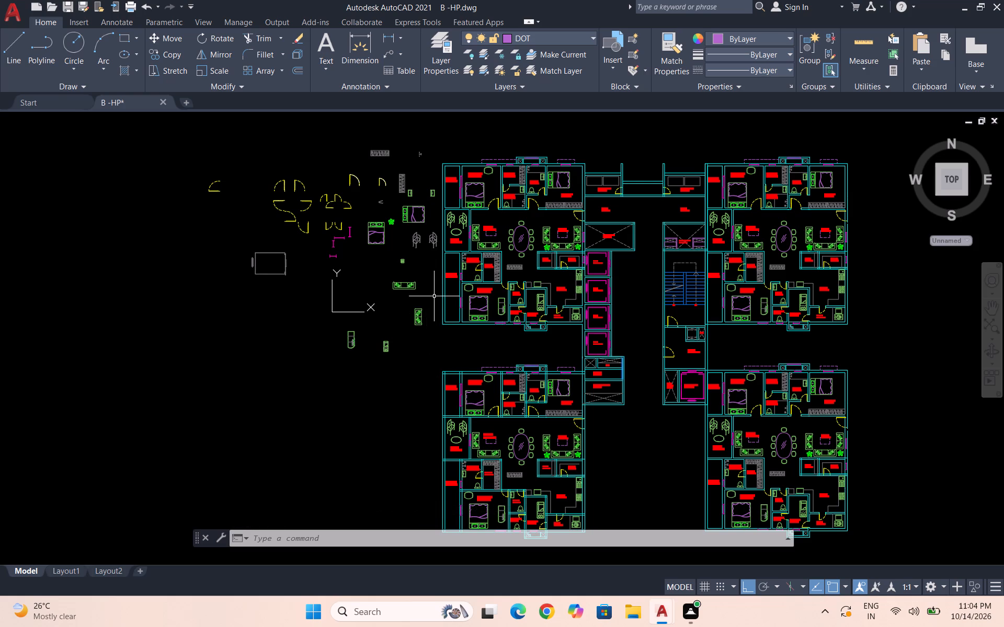
{"action": "scroll", "coordinate": [448, 287], "scroll_direction": "down", "scroll_amount": 1}
{"action": "left_click", "coordinate": [435, 339]}
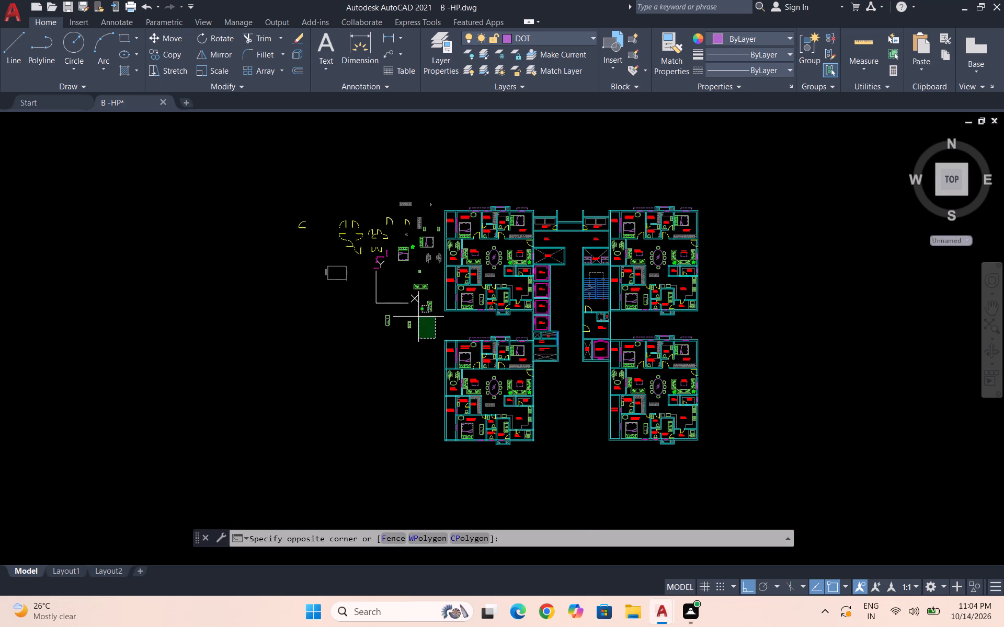
{"action": "left_click", "coordinate": [294, 172]}
{"action": "scroll", "coordinate": [435, 230], "scroll_direction": "up", "scroll_amount": 2}
{"action": "scroll", "coordinate": [447, 301], "scroll_direction": "up", "scroll_amount": 3}
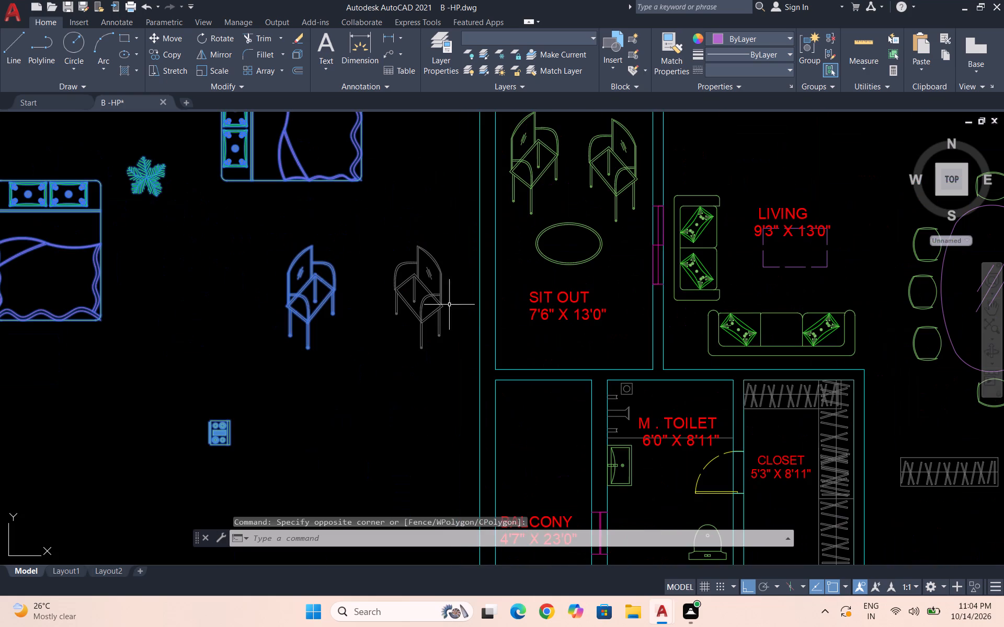
{"action": "left_click", "coordinate": [457, 362]}
{"action": "left_click", "coordinate": [386, 236]}
{"action": "scroll", "coordinate": [386, 246], "scroll_direction": "down", "scroll_amount": 2}
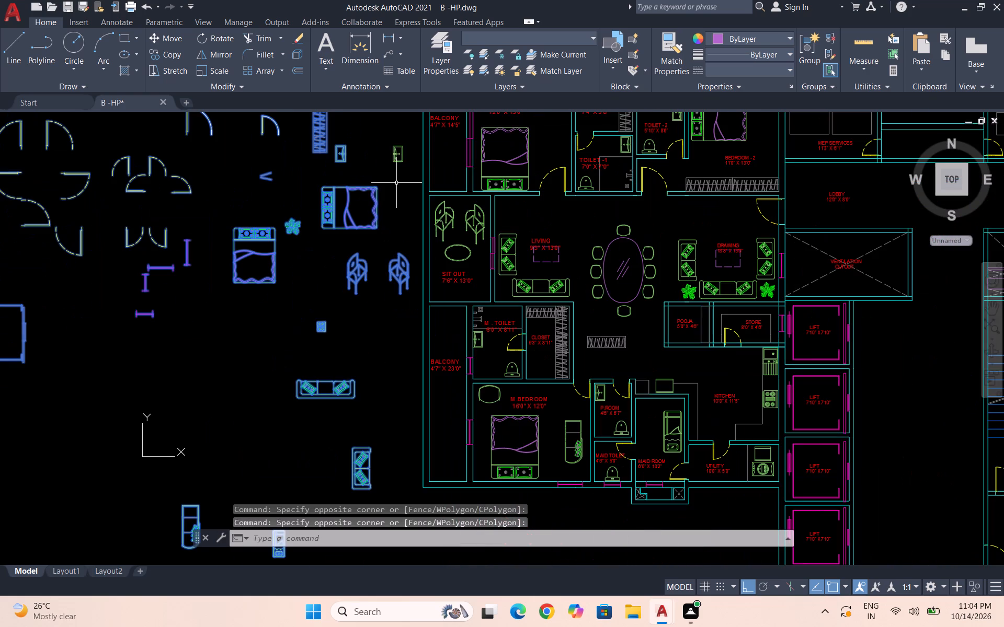
{"action": "left_click", "coordinate": [410, 166]}
{"action": "left_click", "coordinate": [380, 127]}
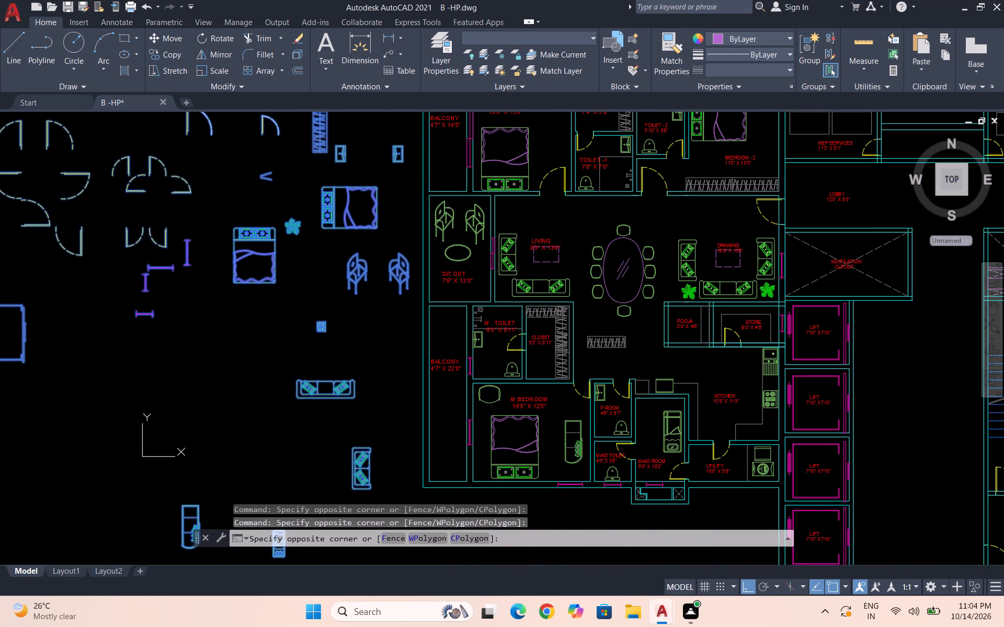
{"action": "key", "text": "Delete"}
{"action": "scroll", "coordinate": [417, 179], "scroll_direction": "down", "scroll_amount": 1}
{"action": "scroll", "coordinate": [420, 222], "scroll_direction": "down", "scroll_amount": 1}
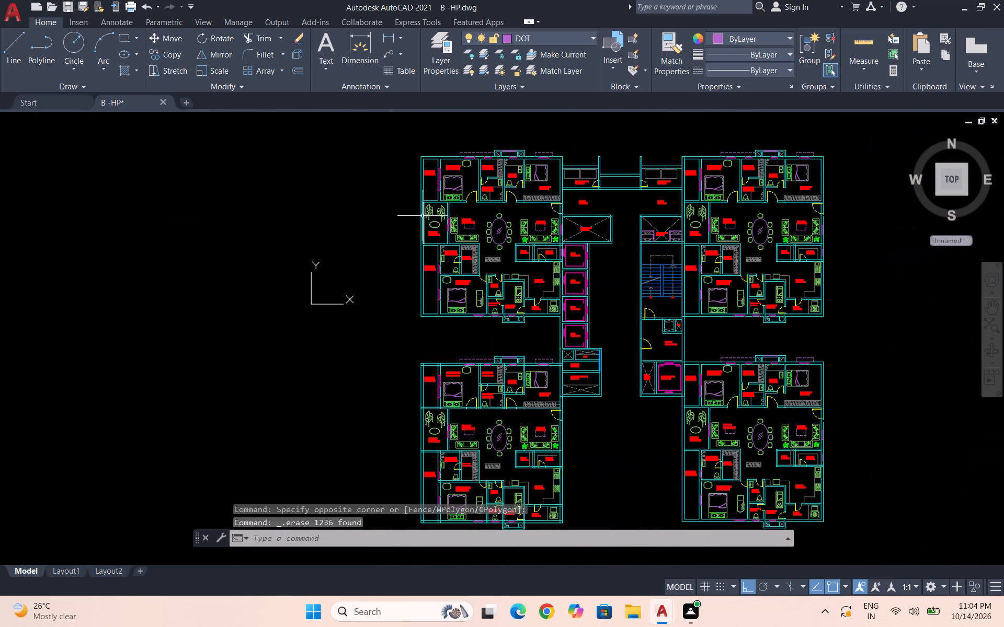
{"action": "key", "text": "Escape"}
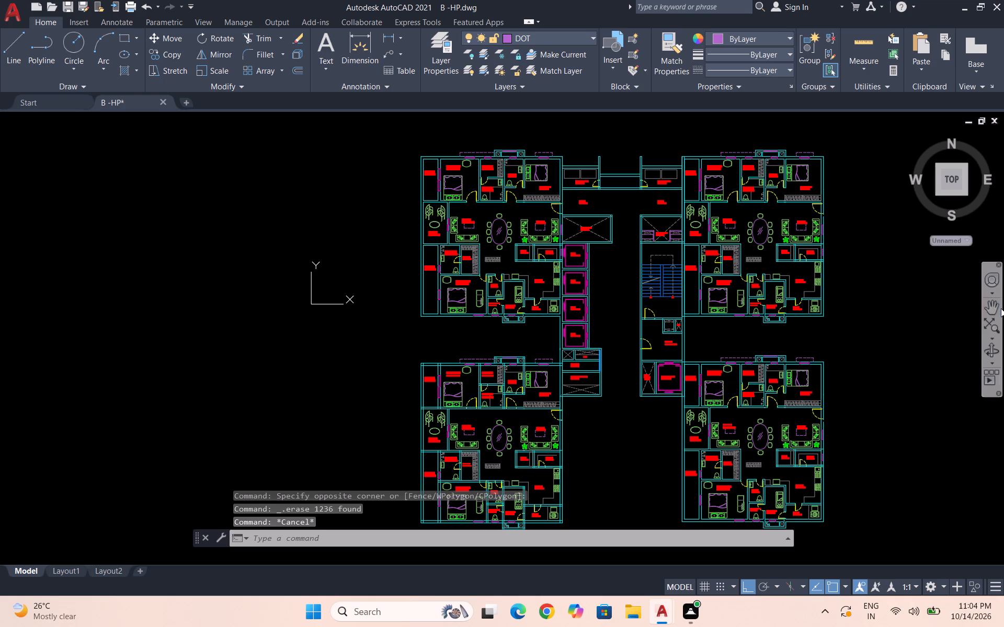
Look over the full floor plan and examine the open space between the two lower apartments.
{"action": "left_click", "coordinate": [995, 306]}
{"action": "left_click_drag", "start_coordinate": [833, 343], "coordinate": [697, 285]}
{"action": "left_click_drag", "start_coordinate": [669, 342], "coordinate": [749, 371]}
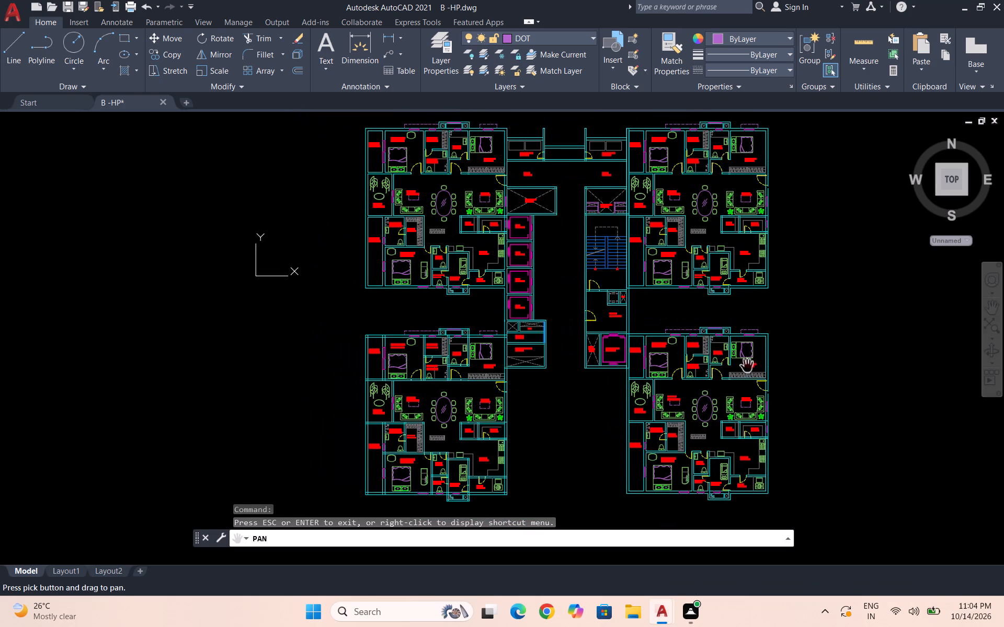
{"action": "key", "text": "Escape"}
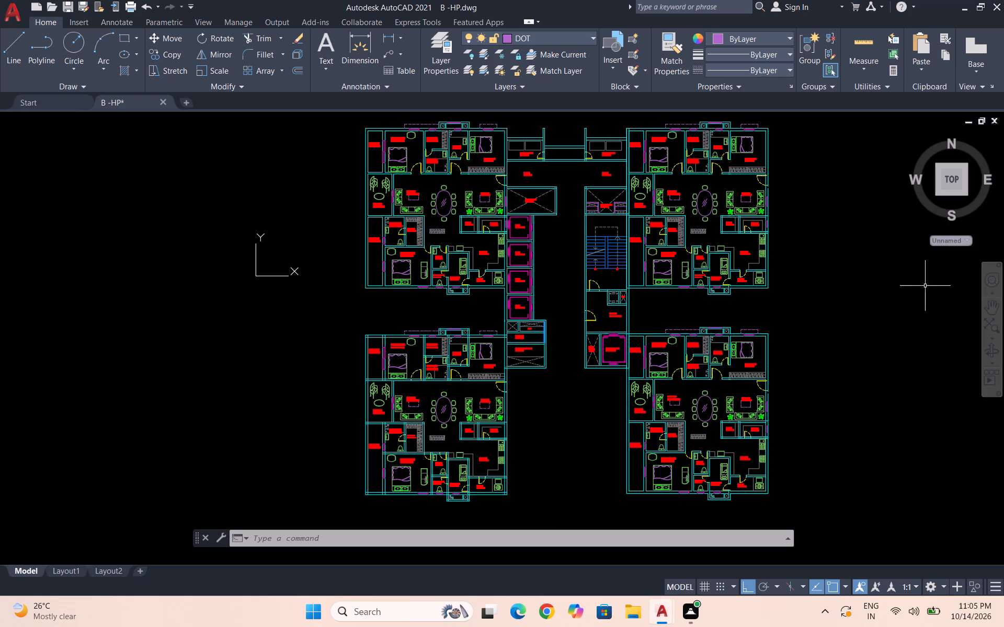
{"action": "left_click", "coordinate": [993, 310]}
{"action": "left_click_drag", "start_coordinate": [638, 423], "coordinate": [628, 286]}
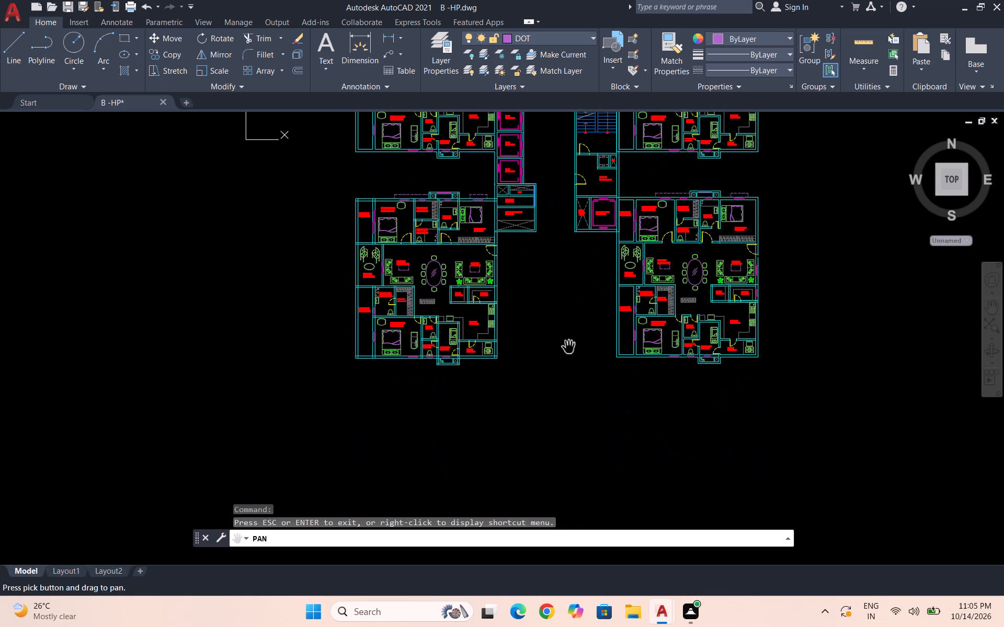
{"action": "scroll", "coordinate": [567, 349], "scroll_direction": "up", "scroll_amount": 1}
{"action": "left_click_drag", "start_coordinate": [572, 341], "coordinate": [523, 401]}
{"action": "scroll", "coordinate": [521, 391], "scroll_direction": "up", "scroll_amount": 1}
{"action": "left_click_drag", "start_coordinate": [527, 389], "coordinate": [591, 392]}
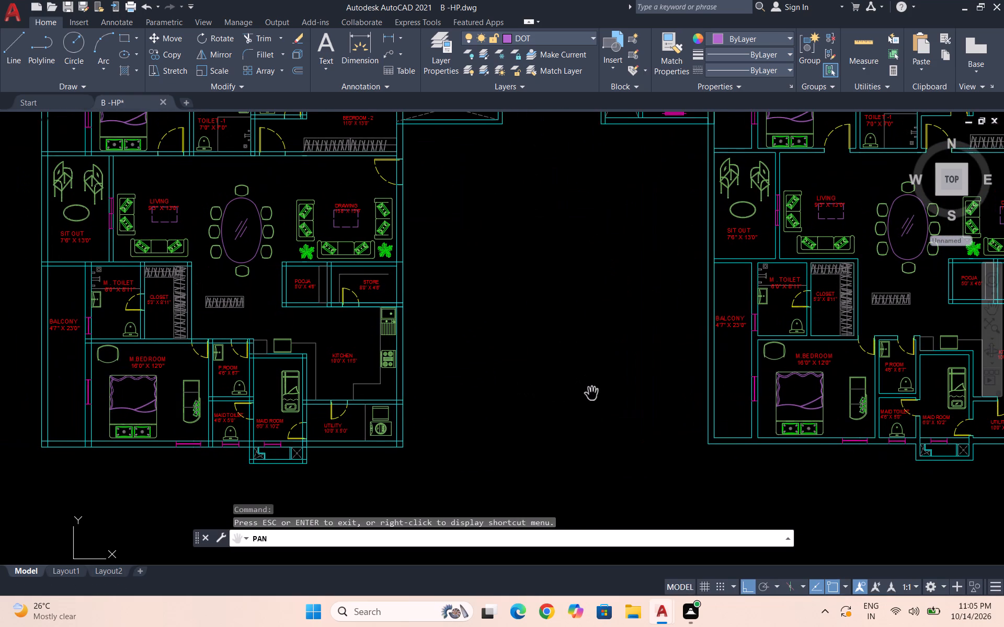
{"action": "key", "text": "Escape"}
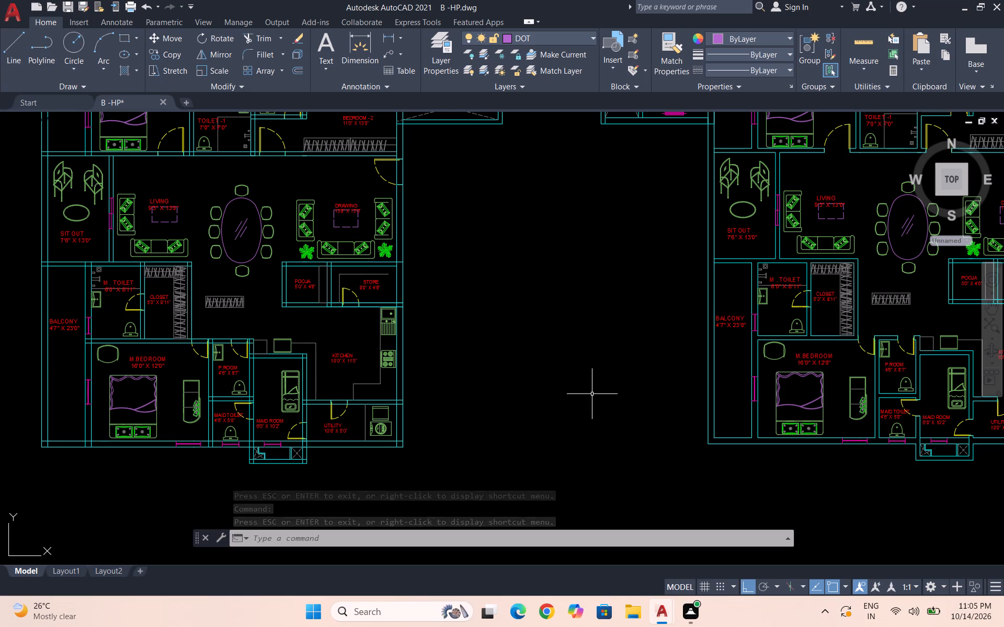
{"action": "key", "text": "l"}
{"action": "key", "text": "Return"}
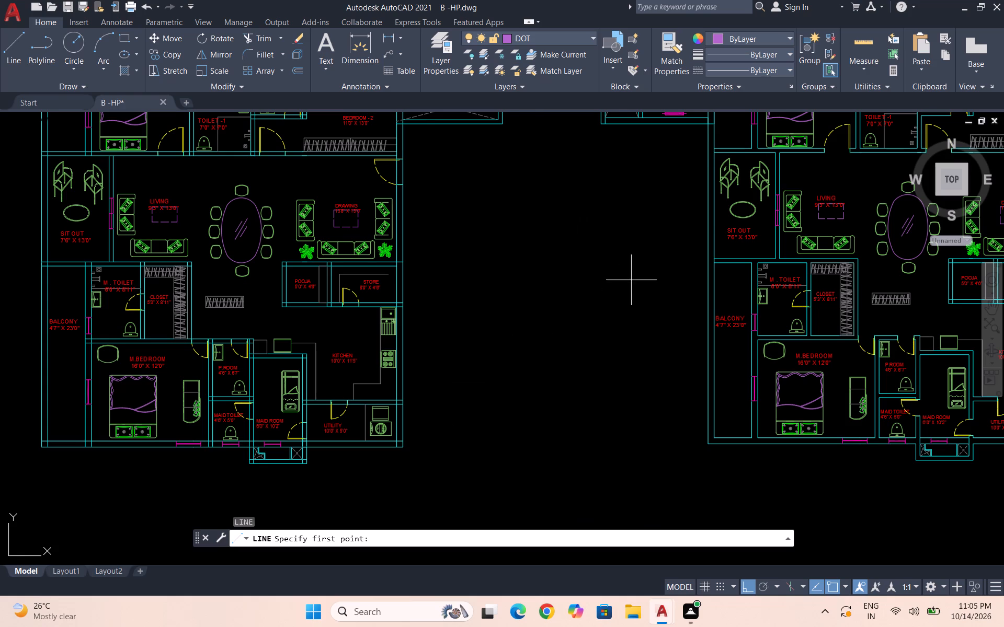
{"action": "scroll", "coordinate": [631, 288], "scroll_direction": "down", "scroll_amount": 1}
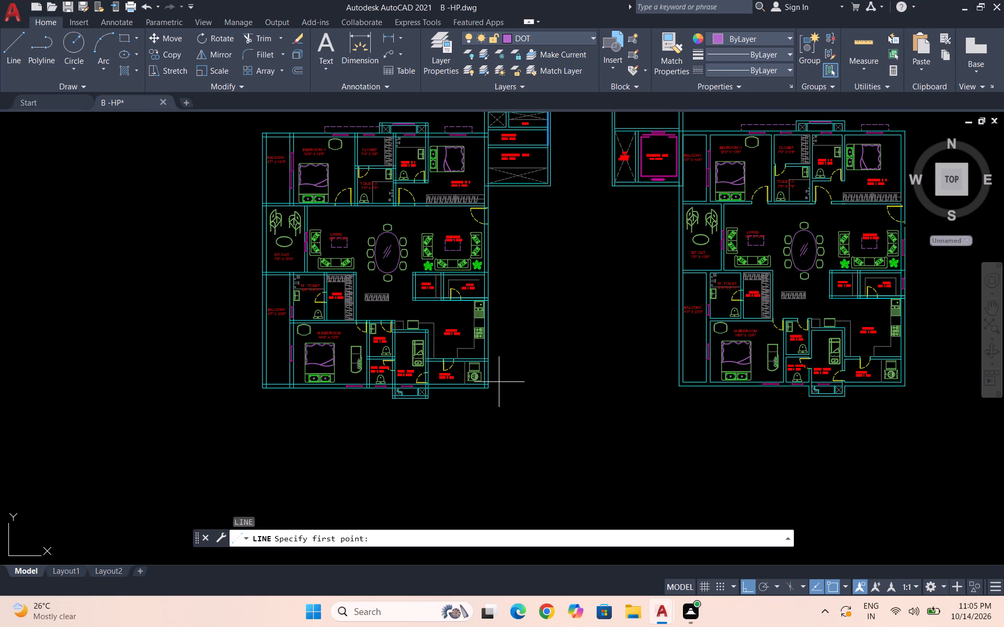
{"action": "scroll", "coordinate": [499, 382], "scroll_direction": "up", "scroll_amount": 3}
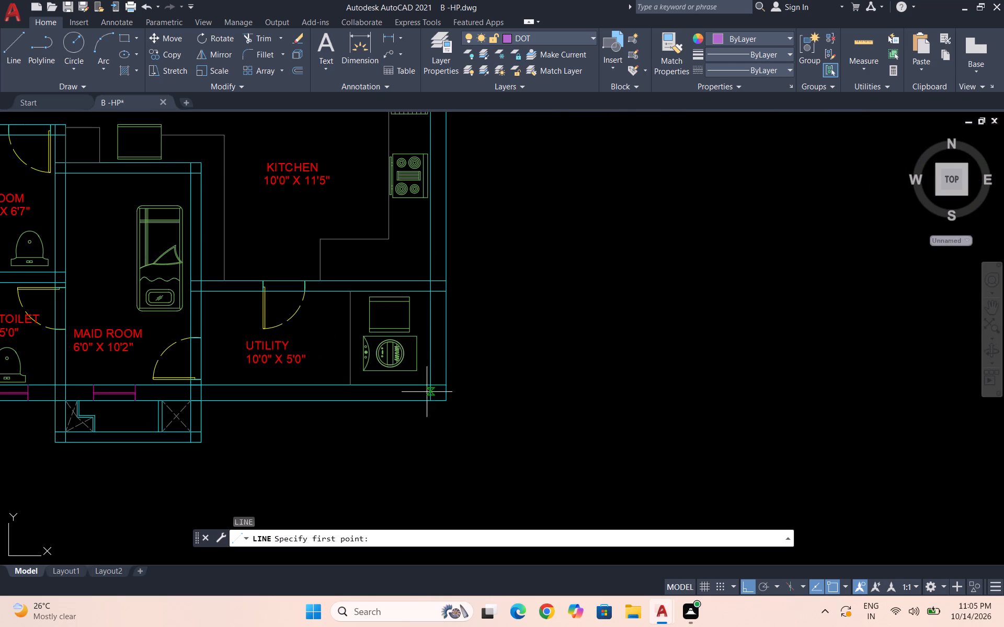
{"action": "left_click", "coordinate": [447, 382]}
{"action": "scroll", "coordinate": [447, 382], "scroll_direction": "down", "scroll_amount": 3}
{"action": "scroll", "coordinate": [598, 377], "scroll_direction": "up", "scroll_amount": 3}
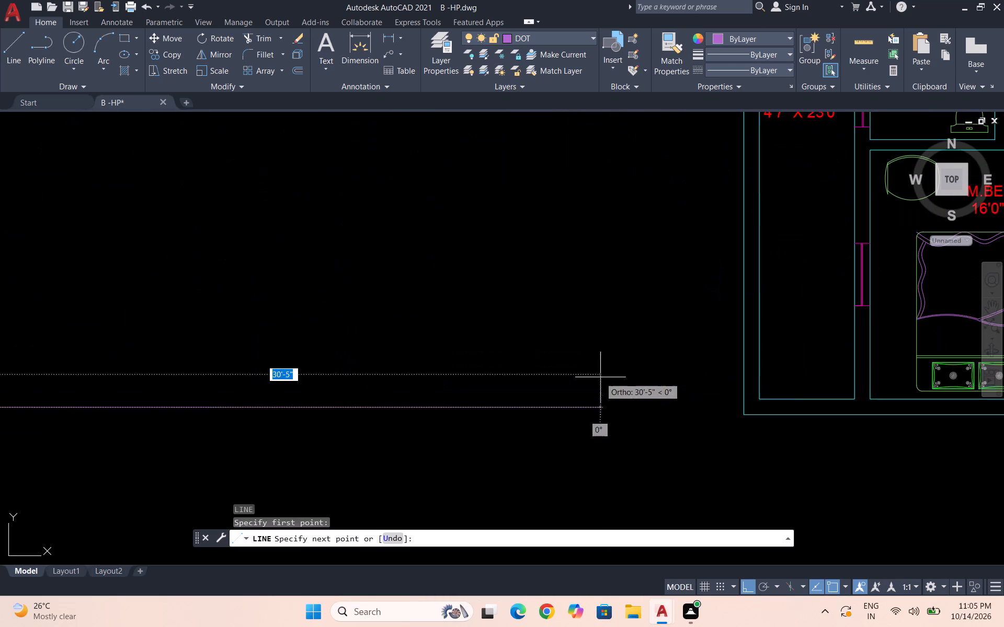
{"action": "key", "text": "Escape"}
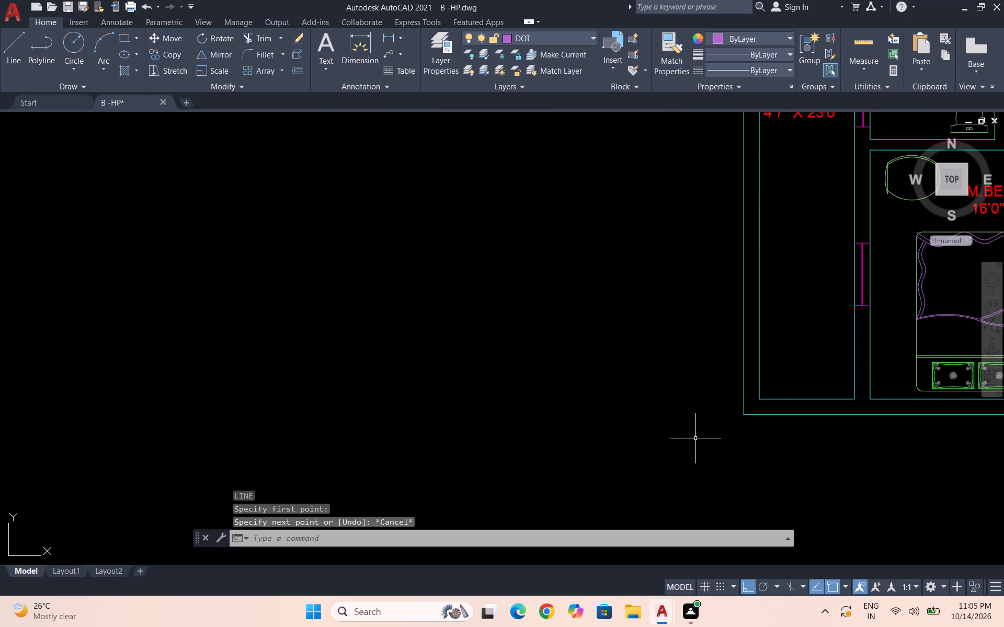
Offset the outer south wall lines of the electrical room block and the fireman's lift block 12'6" south.
{"action": "scroll", "coordinate": [719, 402], "scroll_direction": "down", "scroll_amount": 3}
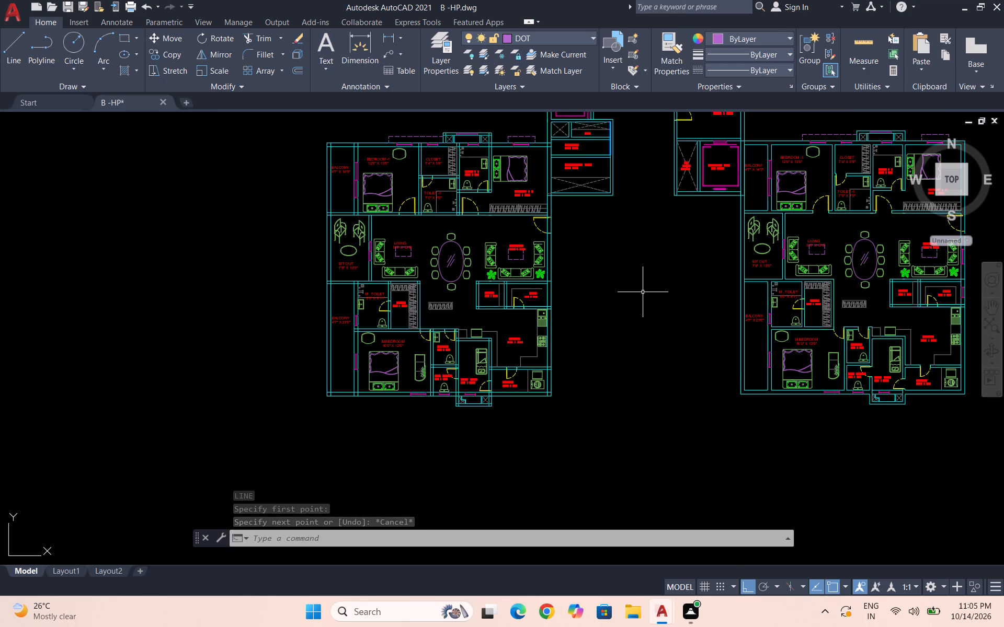
{"action": "key", "text": "o"}
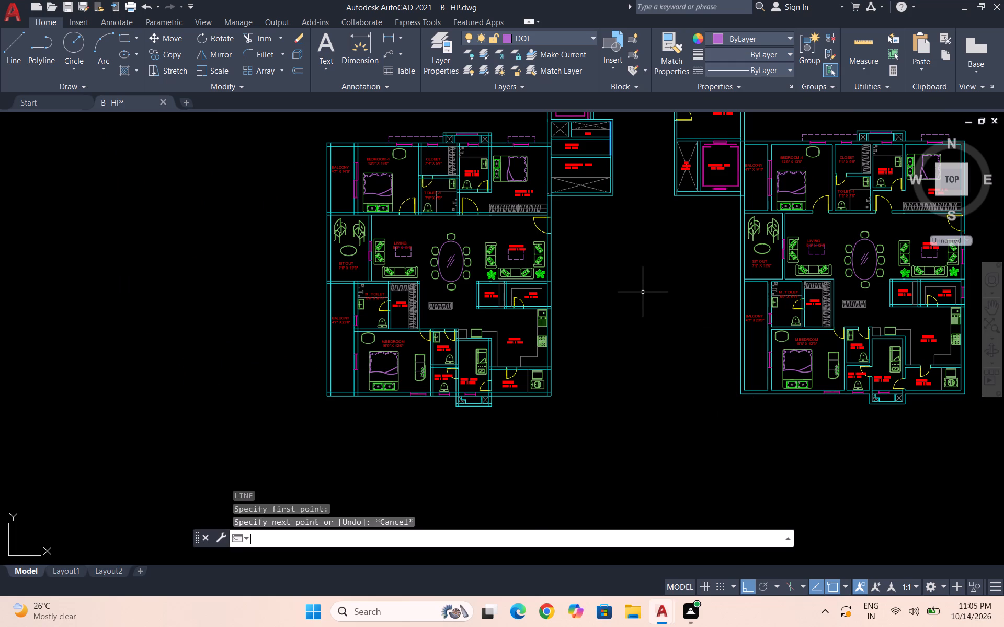
{"action": "key", "text": "Return"}
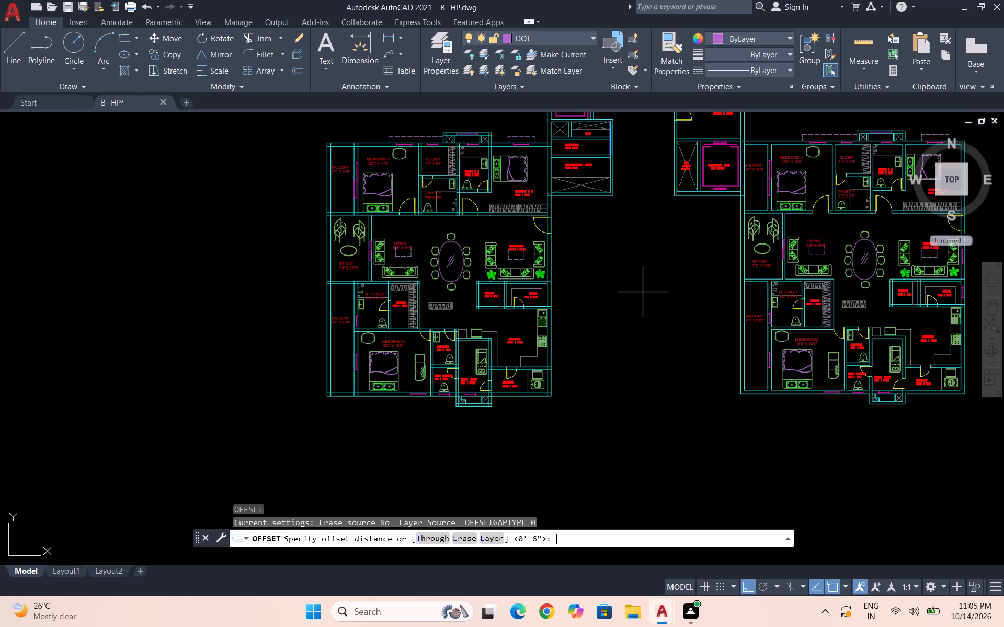
{"action": "key", "text": "9"}
{"action": "key", "text": "BackSpace"}
{"action": "type", "text": "12'6\""}
{"action": "key", "text": "Return"}
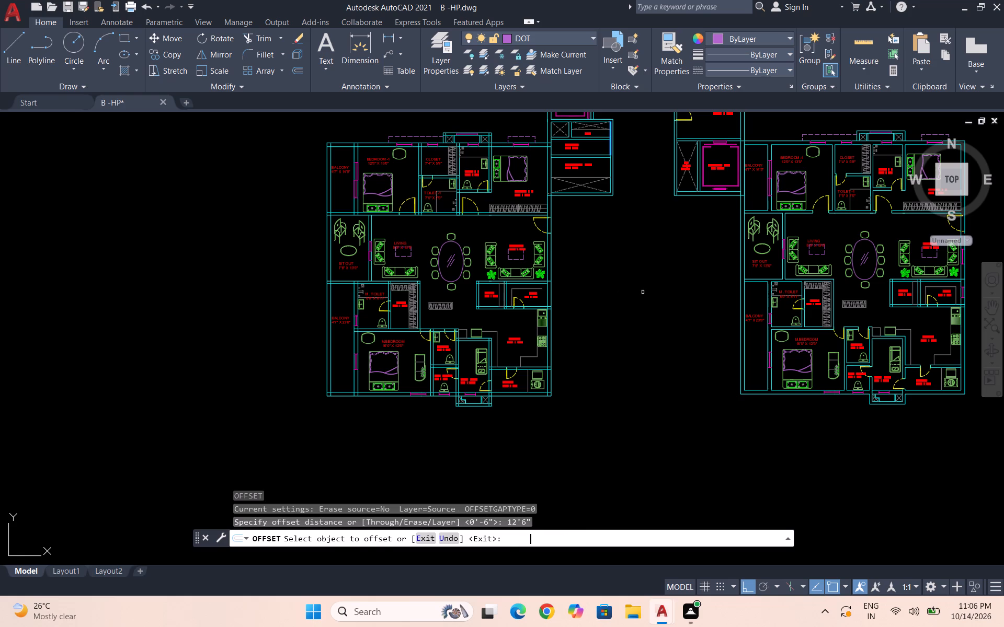
{"action": "left_click", "coordinate": [594, 195]}
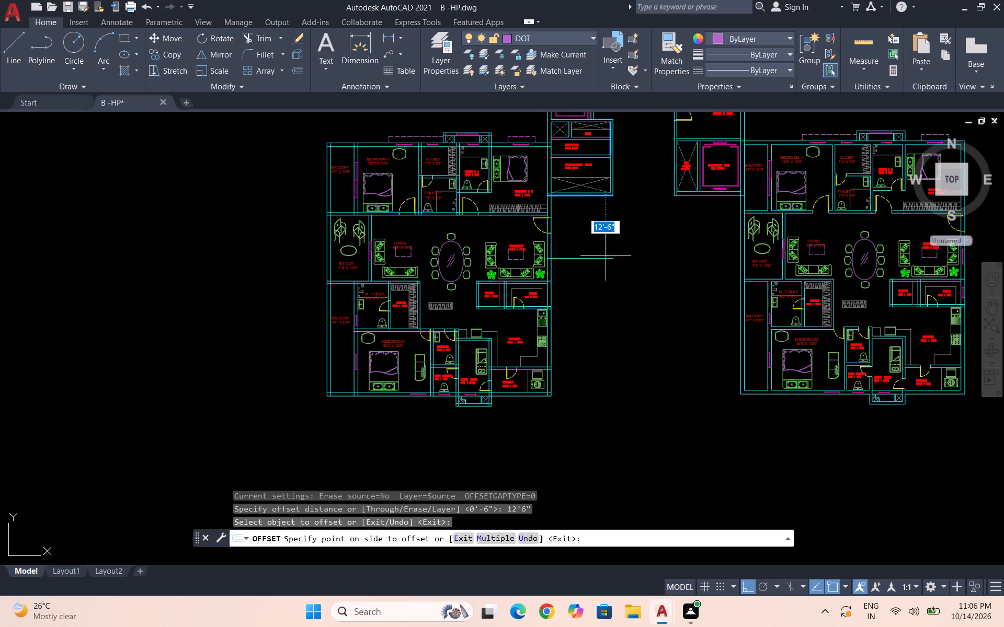
{"action": "left_click", "coordinate": [586, 297]}
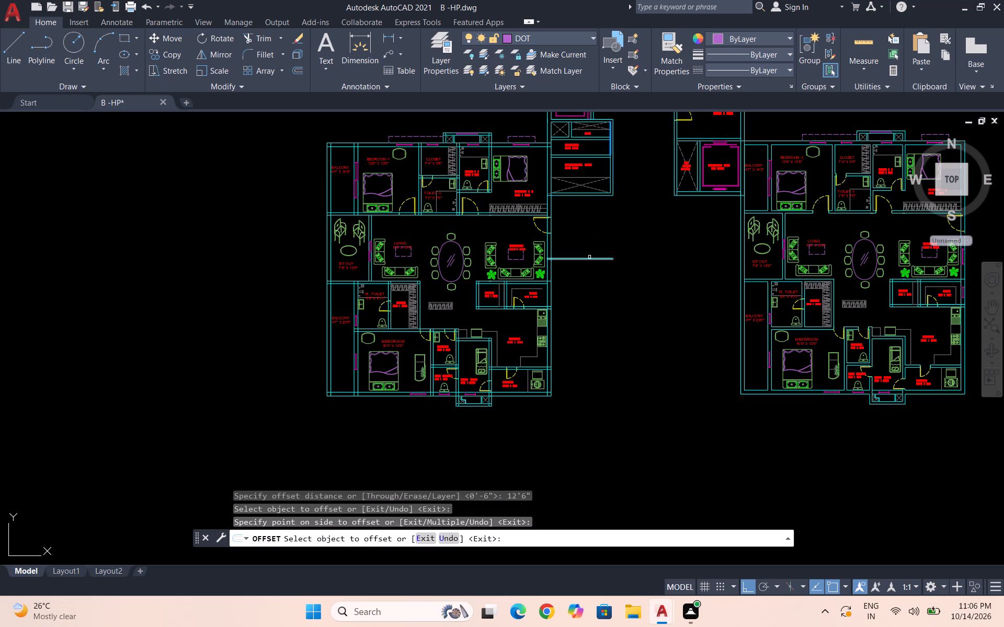
{"action": "left_click", "coordinate": [701, 200]}
{"action": "left_click_drag", "start_coordinate": [701, 195], "coordinate": [704, 252]}
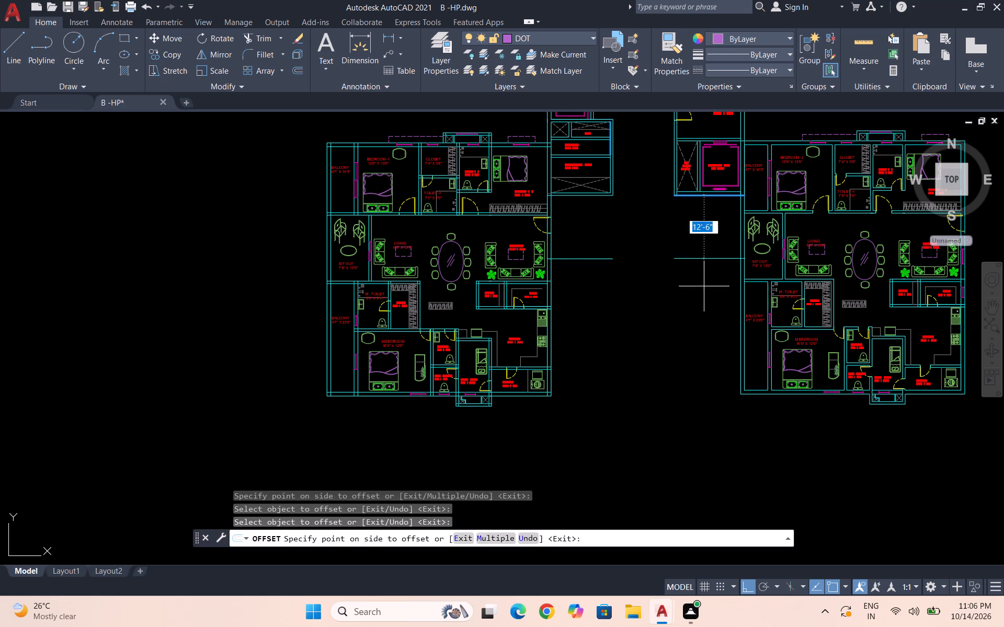
{"action": "left_click", "coordinate": [698, 306]}
Offset the two new horizontal wall lines between the lower apartments 6" south to give them wall thickness.
{"action": "left_click", "coordinate": [588, 258]}
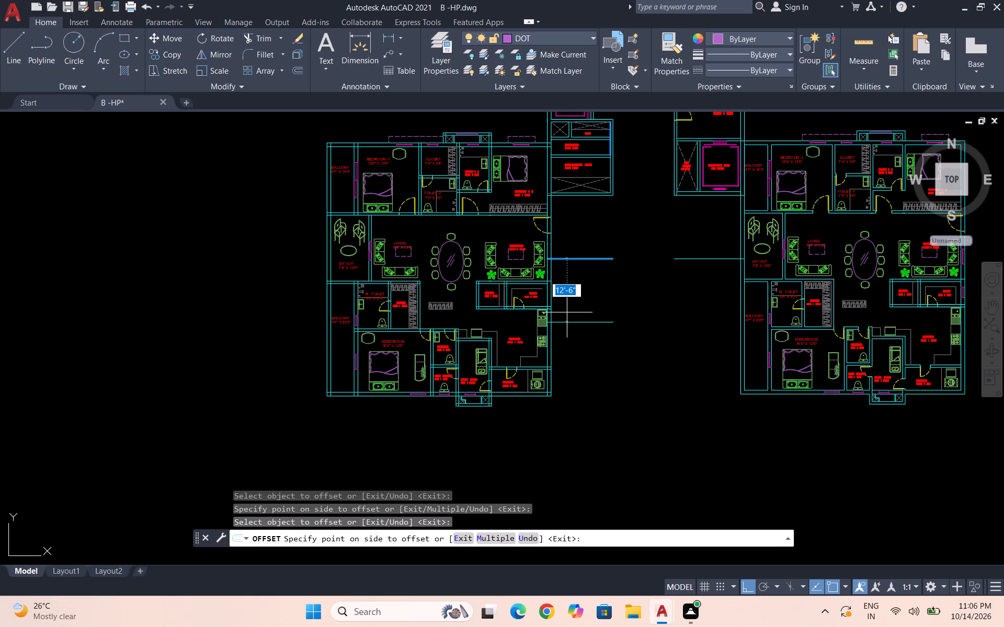
{"action": "type", "text": "6\""}
{"action": "key", "text": "Return"}
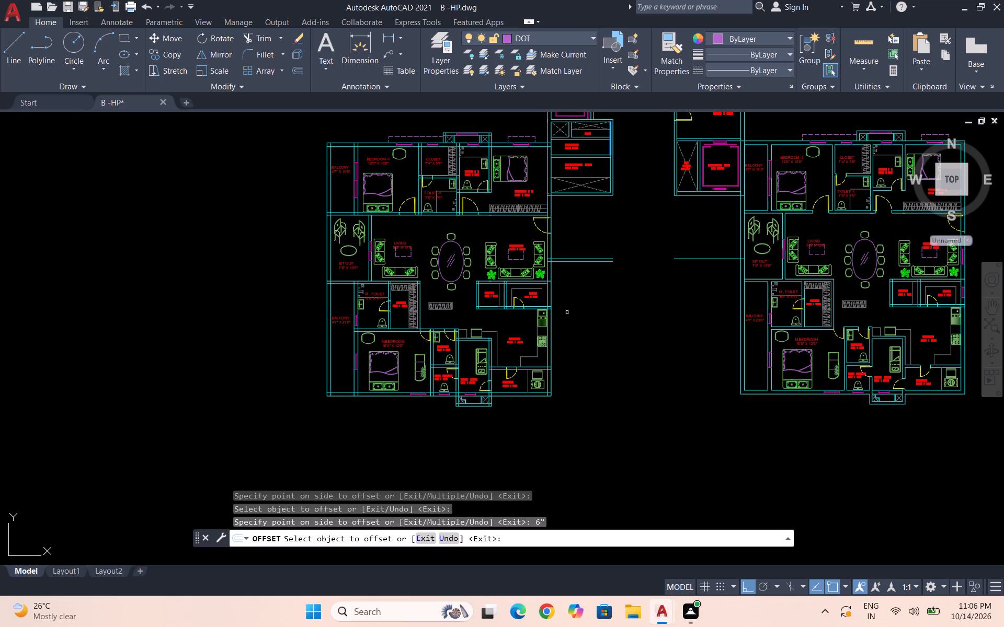
{"action": "left_click", "coordinate": [703, 259]}
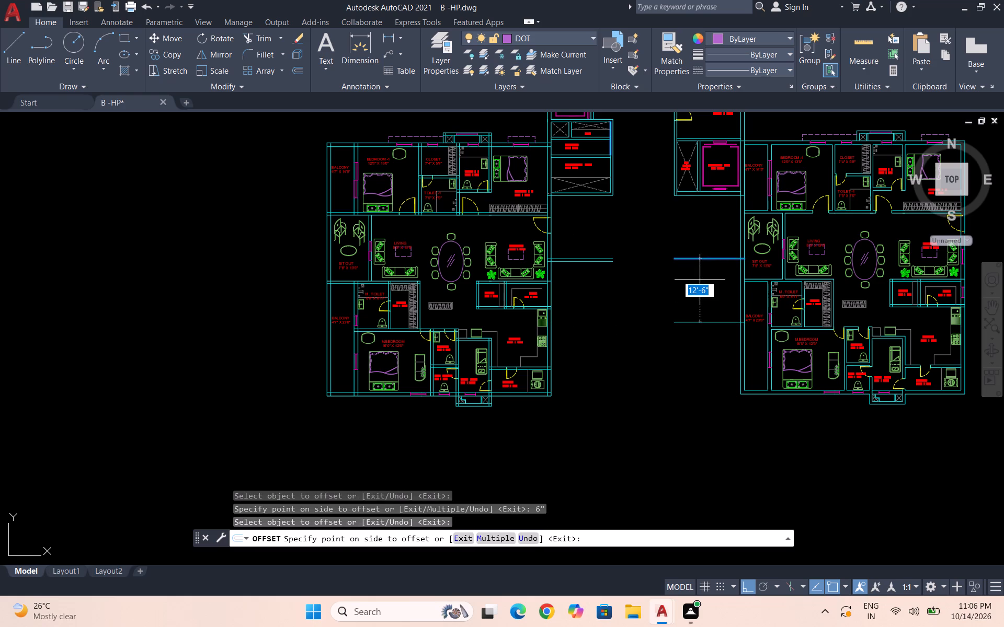
{"action": "type", "text": "6\""}
{"action": "key", "text": "Return"}
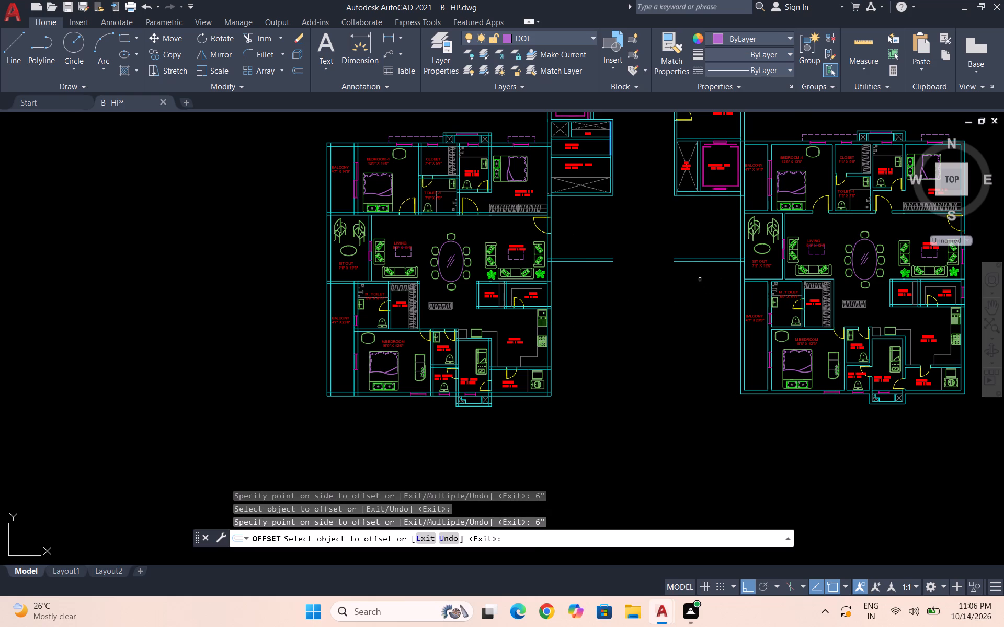
{"action": "scroll", "coordinate": [687, 262], "scroll_direction": "down", "scroll_amount": 1}
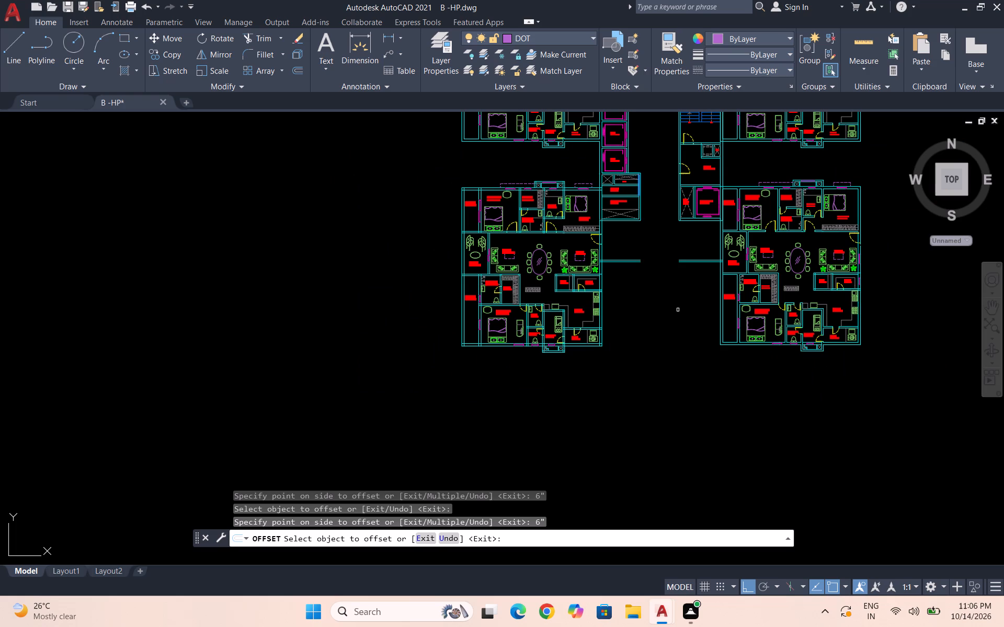
{"action": "key", "text": "Escape"}
Draw a 1.5' vertical line running north from the east end of the new west wall's upper line.
{"action": "scroll", "coordinate": [640, 323], "scroll_direction": "down", "scroll_amount": 1}
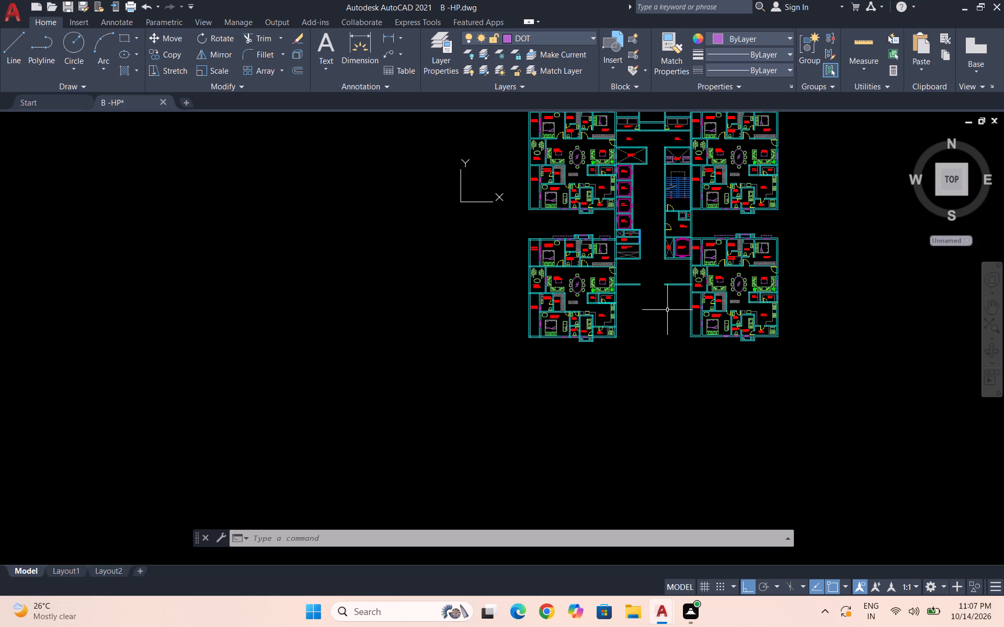
{"action": "scroll", "coordinate": [667, 309], "scroll_direction": "up", "scroll_amount": 2}
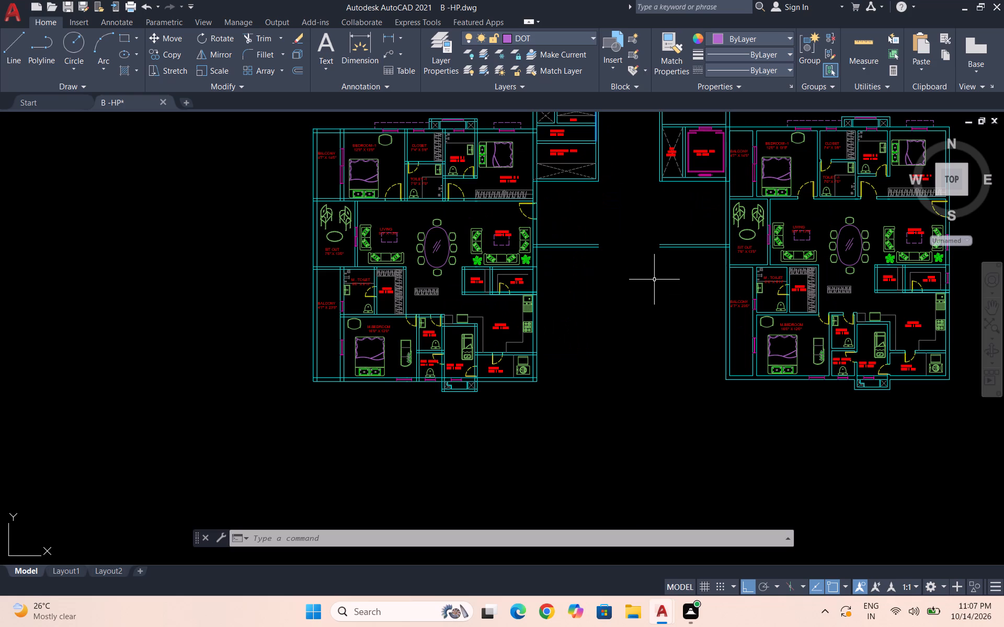
{"action": "key", "text": "l"}
{"action": "key", "text": "Return"}
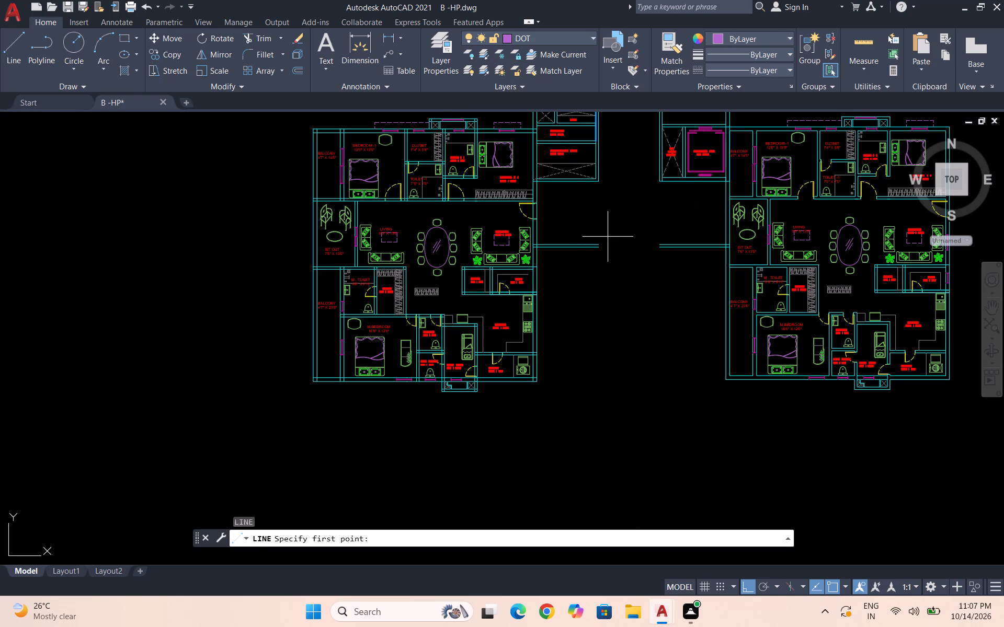
{"action": "scroll", "coordinate": [607, 237], "scroll_direction": "up", "scroll_amount": 3}
{"action": "left_click", "coordinate": [575, 269]}
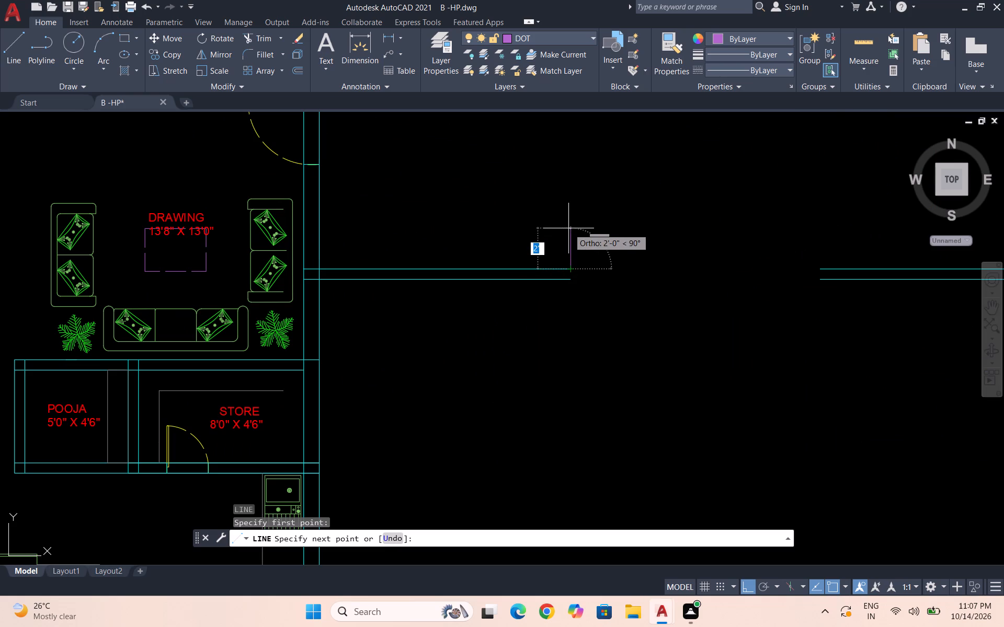
{"action": "type", "text": "1.5'"}
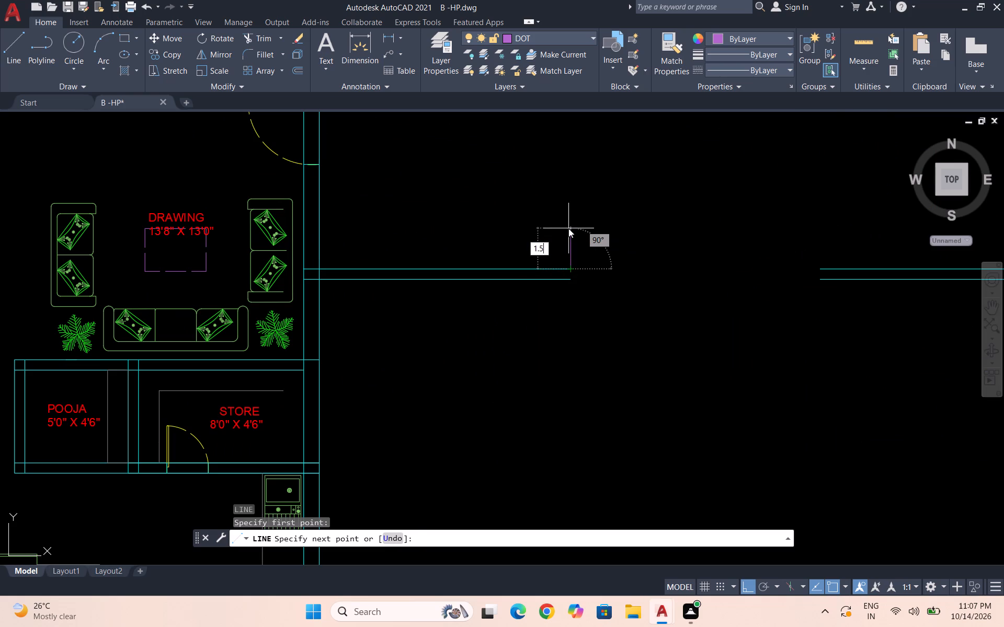
{"action": "key", "text": "Return"}
{"action": "key", "text": "Return"}
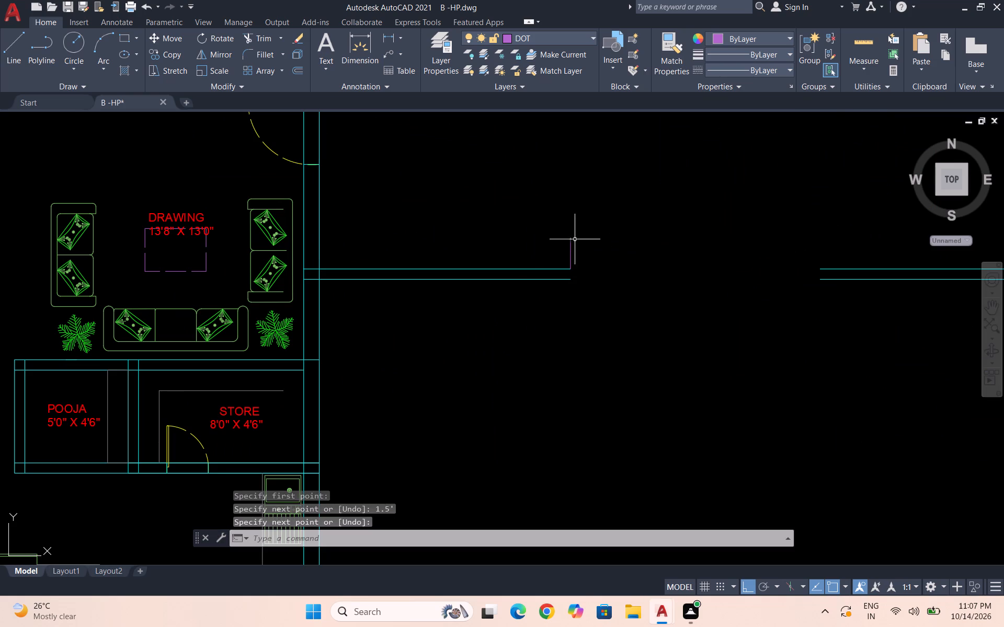
Offset the short 1.5' vertical line 1' east into the opening between the two new walls.
{"action": "left_click", "coordinate": [586, 246]}
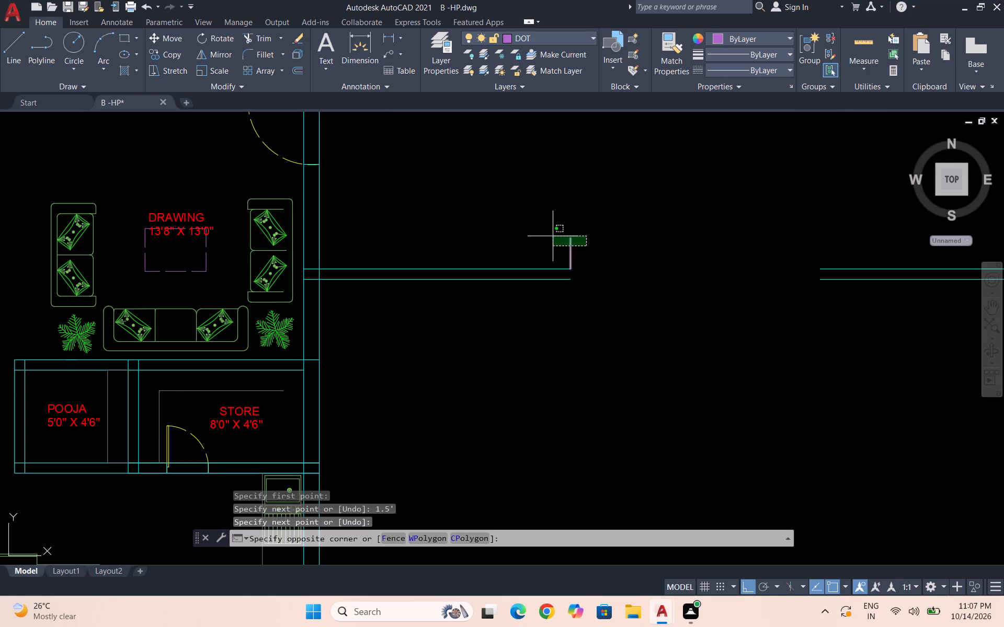
{"action": "left_click", "coordinate": [553, 236]}
{"action": "key", "text": "o"}
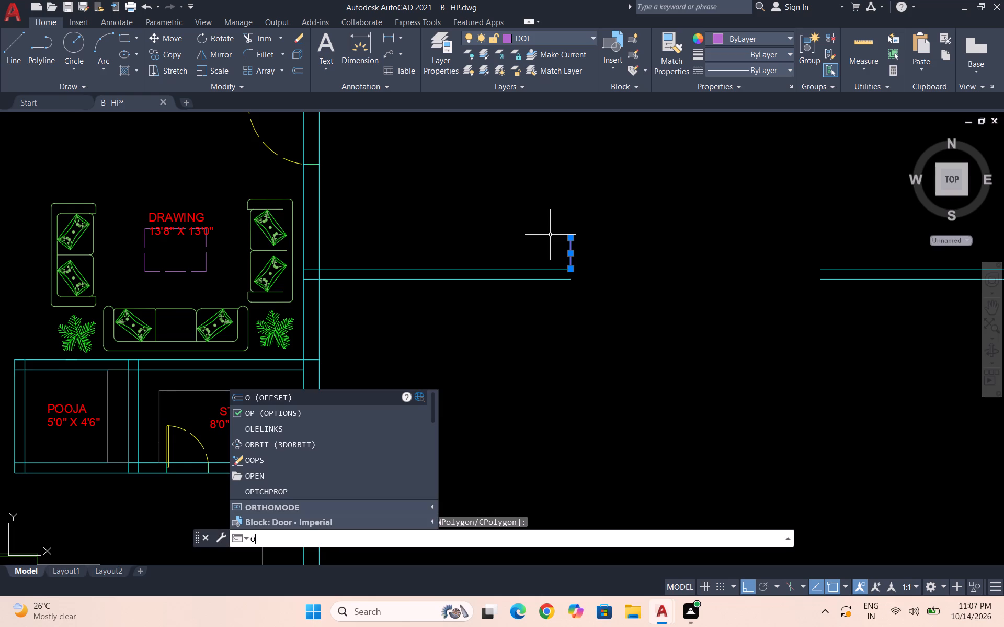
{"action": "key", "text": "Return"}
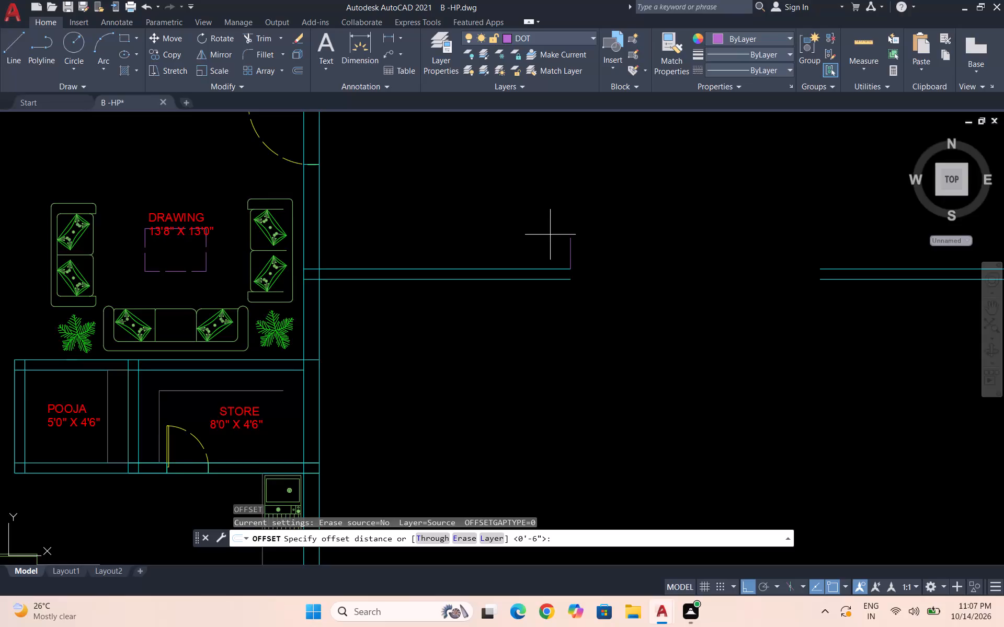
{"action": "type", "text": "1'"}
{"action": "key", "text": "Return"}
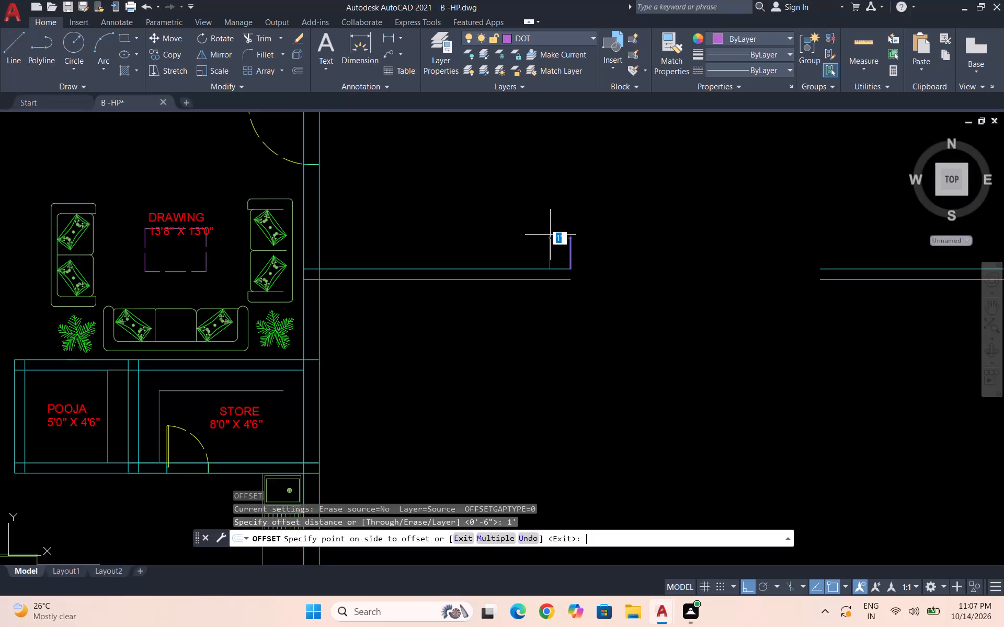
{"action": "left_click", "coordinate": [632, 225]}
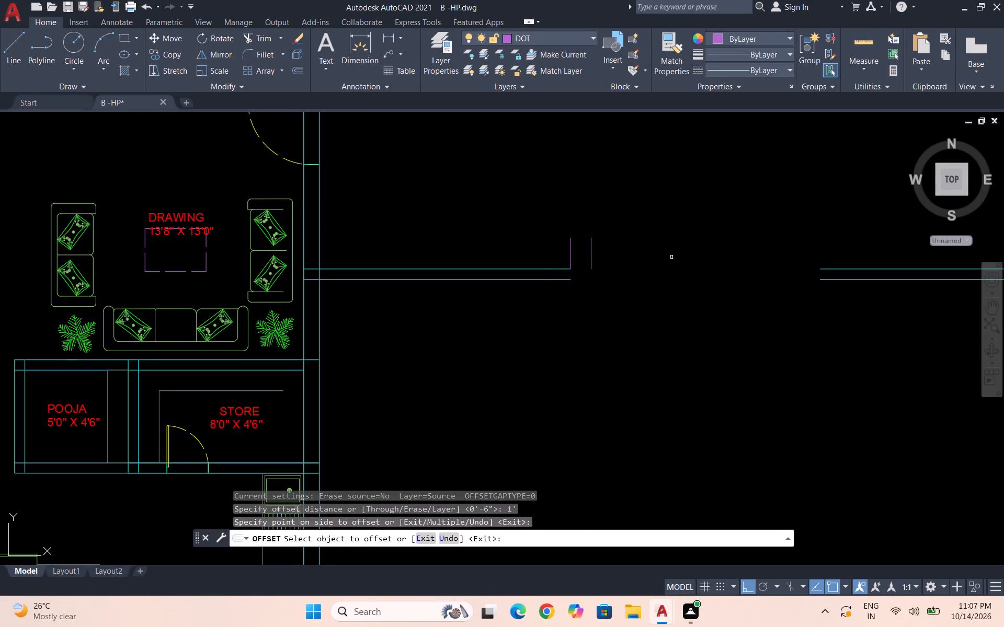
{"action": "key", "text": "Escape"}
{"action": "key", "text": "Escape"}
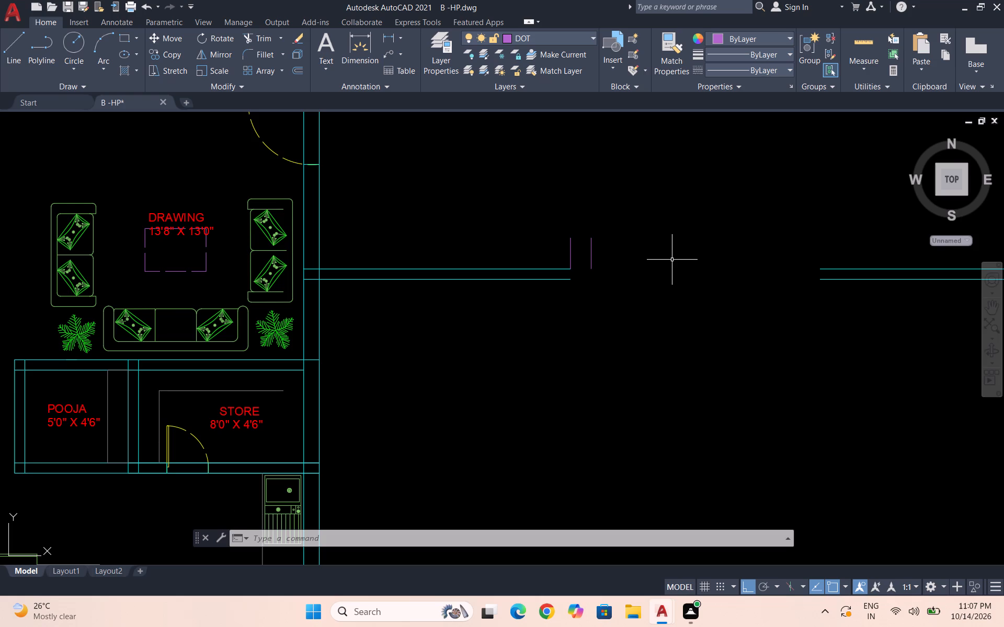
{"action": "key", "text": "Escape"}
Copy the pair of short vertical lines across the opening to the west end of the new east wall.
{"action": "left_click", "coordinate": [598, 257]}
{"action": "left_click", "coordinate": [551, 245]}
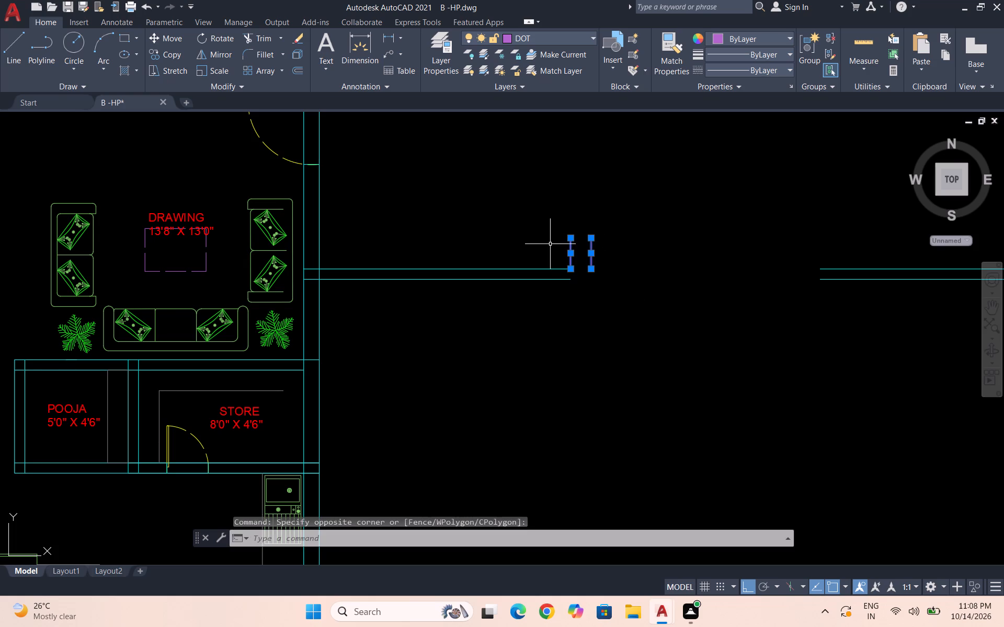
{"action": "type", "text": "CO"}
{"action": "key", "text": "Return"}
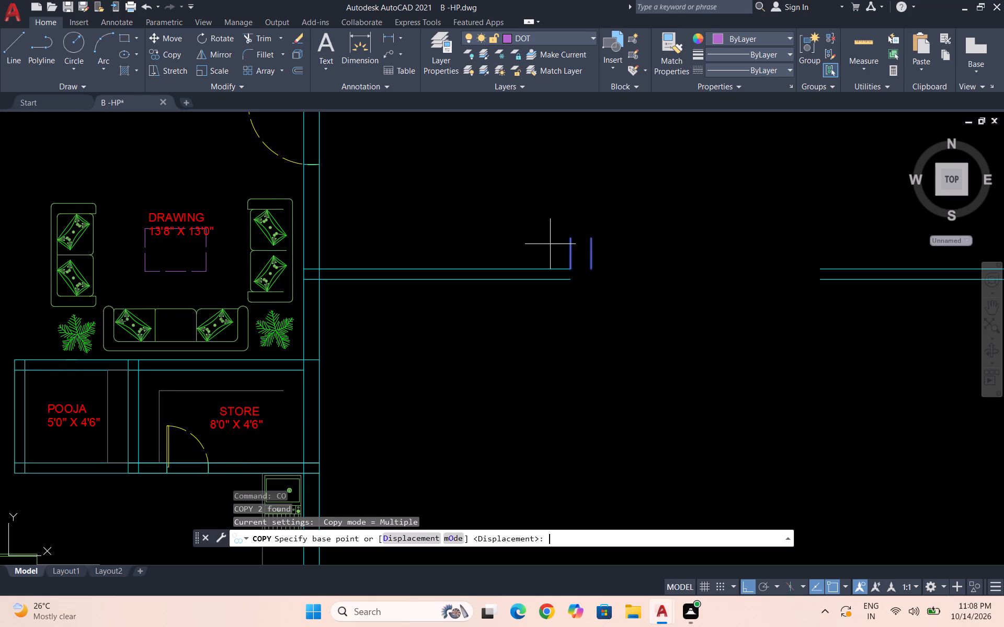
{"action": "left_click", "coordinate": [590, 267]}
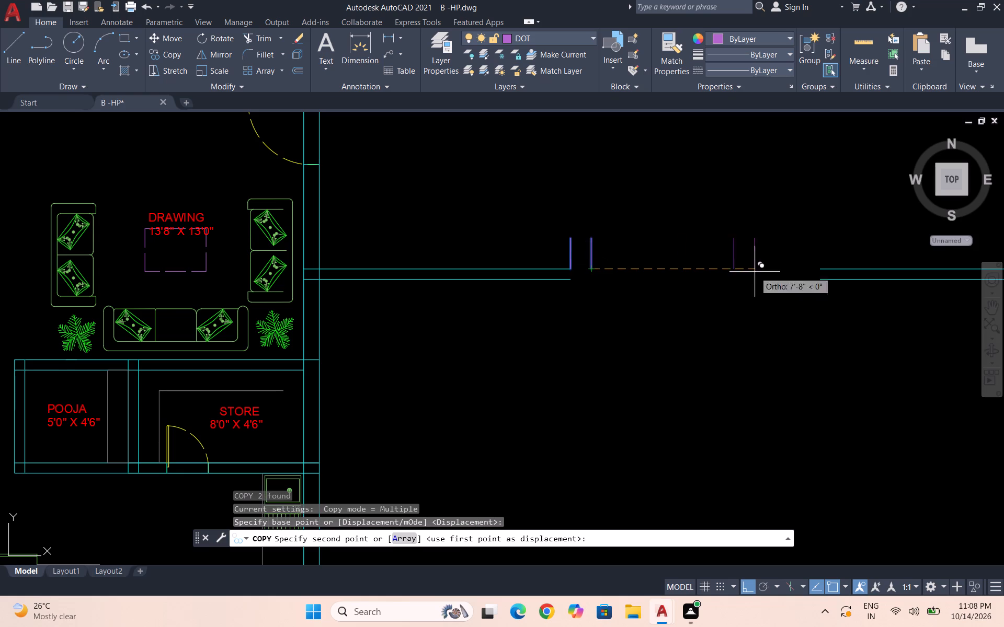
{"action": "left_click", "coordinate": [817, 273]}
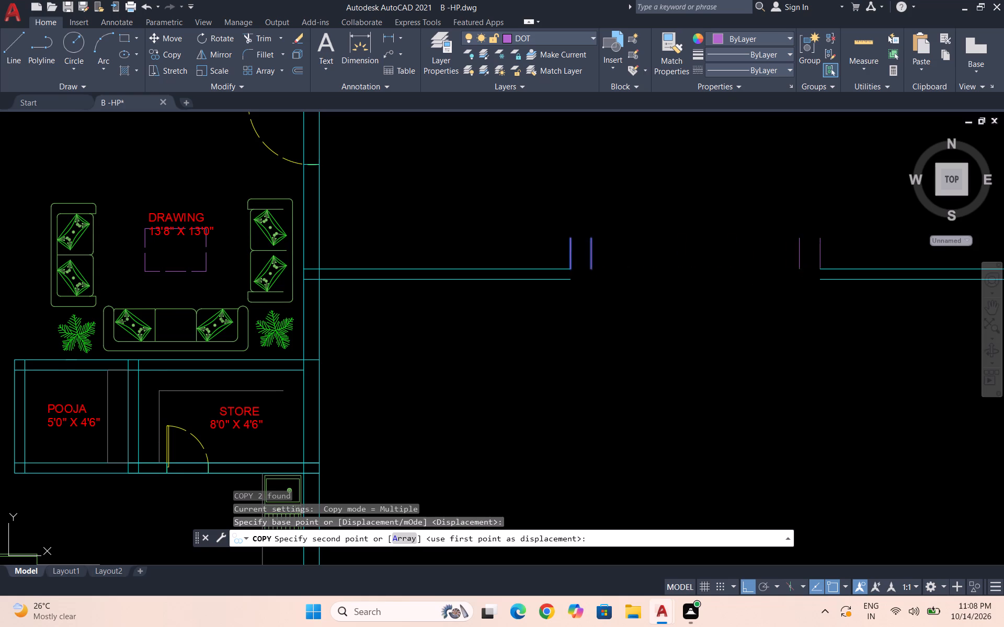
{"action": "key", "text": "Escape"}
{"action": "scroll", "coordinate": [672, 237], "scroll_direction": "down", "scroll_amount": 2}
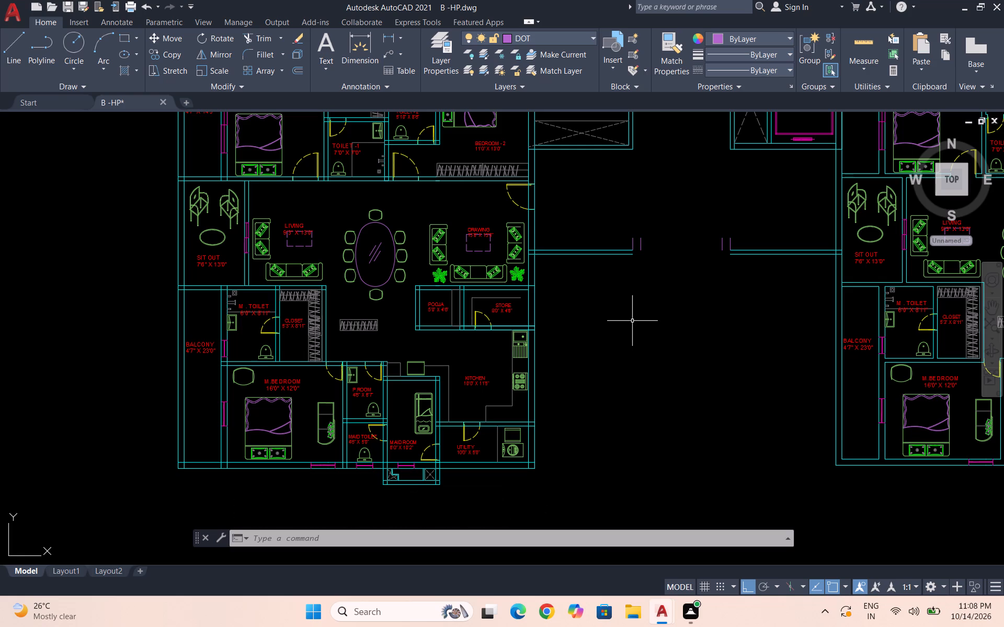
{"action": "key", "text": "Escape"}
Place horizontal construction lines through the inner and outer edges of the lower west apartment's south wall, at its southeast corner.
{"action": "key", "text": "l"}
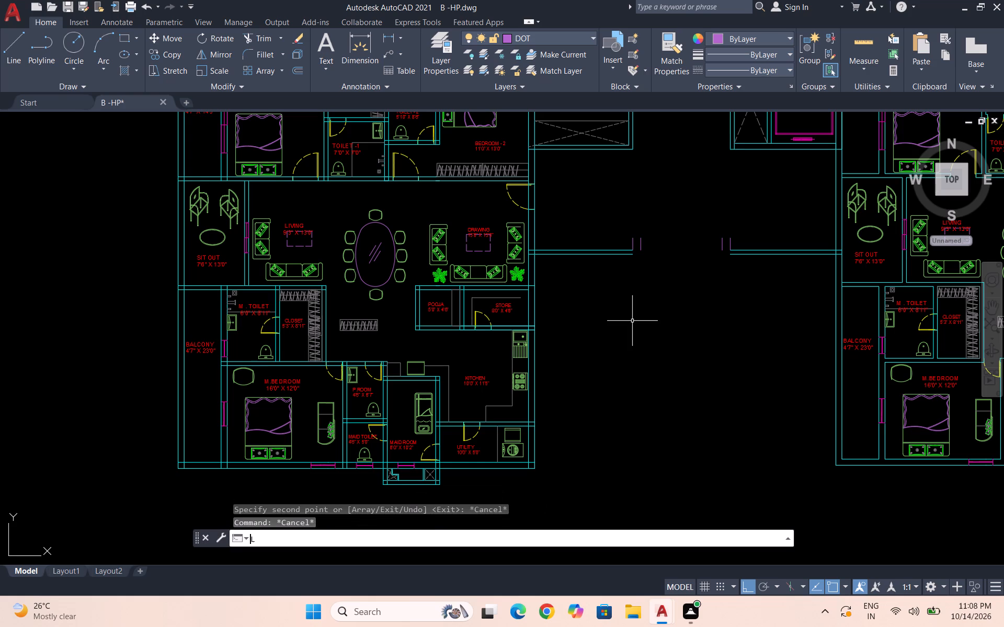
{"action": "key", "text": "Escape"}
{"action": "type", "text": "XL"}
{"action": "key", "text": "Return"}
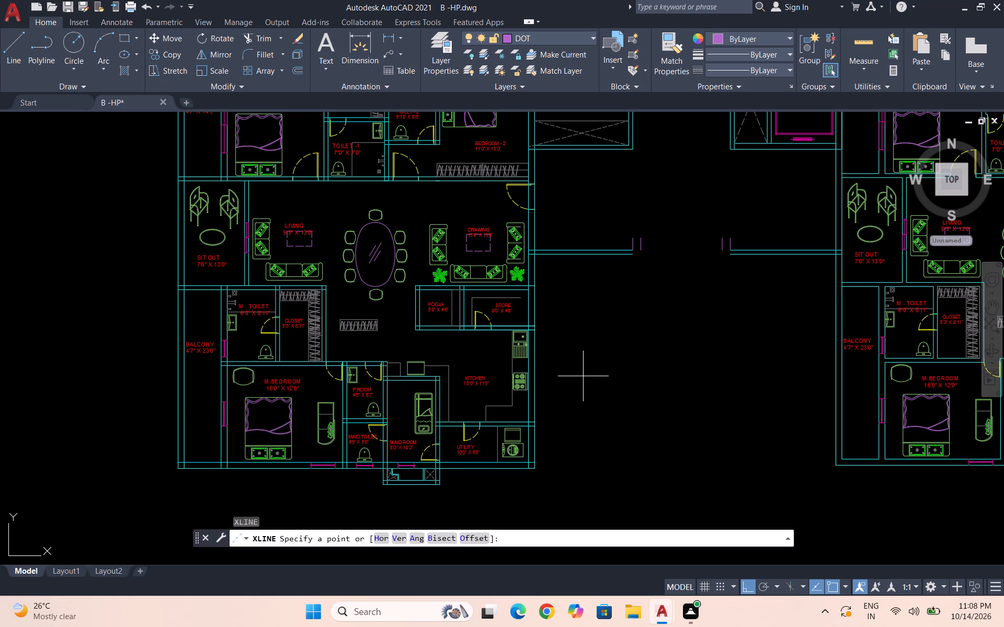
{"action": "key", "text": "h"}
{"action": "key", "text": "Return"}
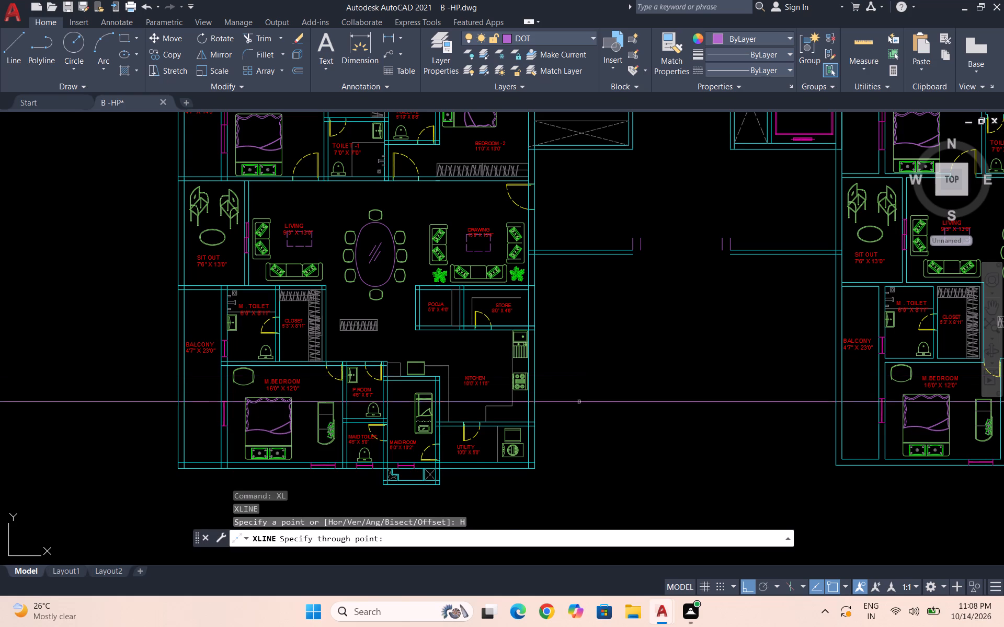
{"action": "scroll", "coordinate": [540, 468], "scroll_direction": "up", "scroll_amount": 2}
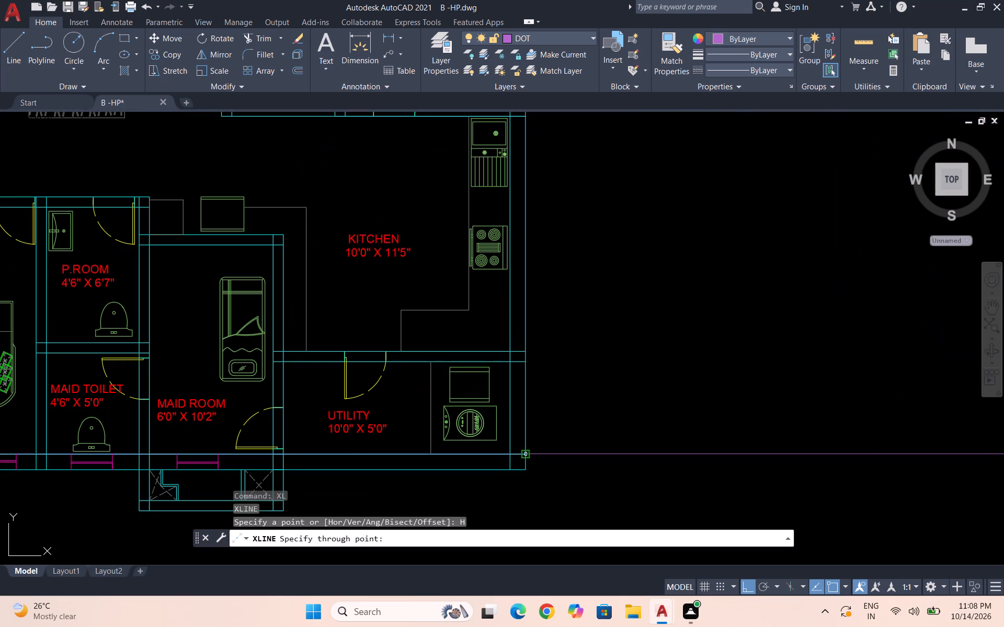
{"action": "scroll", "coordinate": [525, 444], "scroll_direction": "down", "scroll_amount": 3}
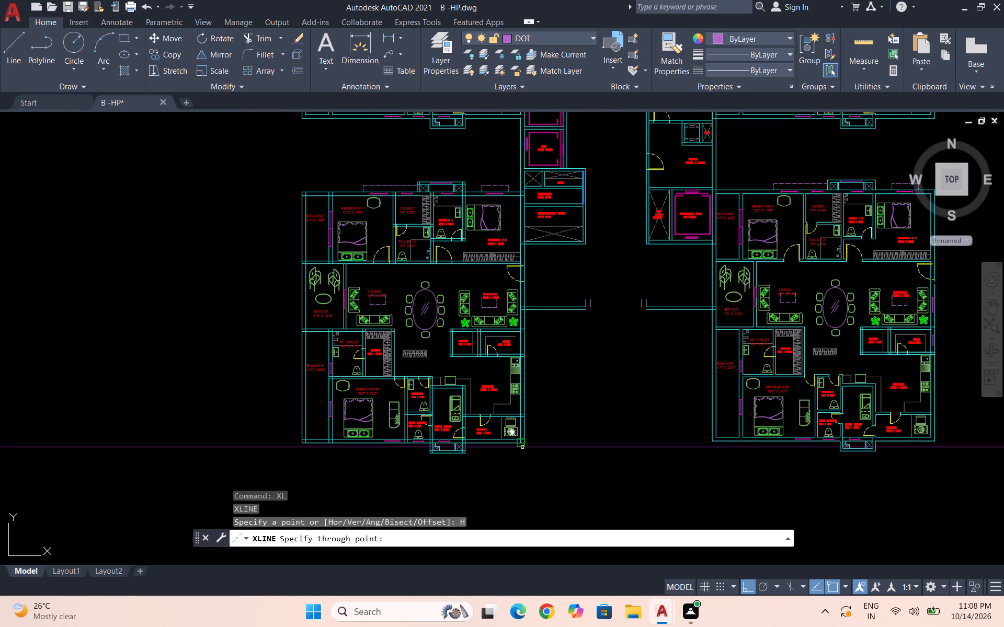
{"action": "scroll", "coordinate": [522, 447], "scroll_direction": "up", "scroll_amount": 3}
{"action": "left_click", "coordinate": [532, 419]}
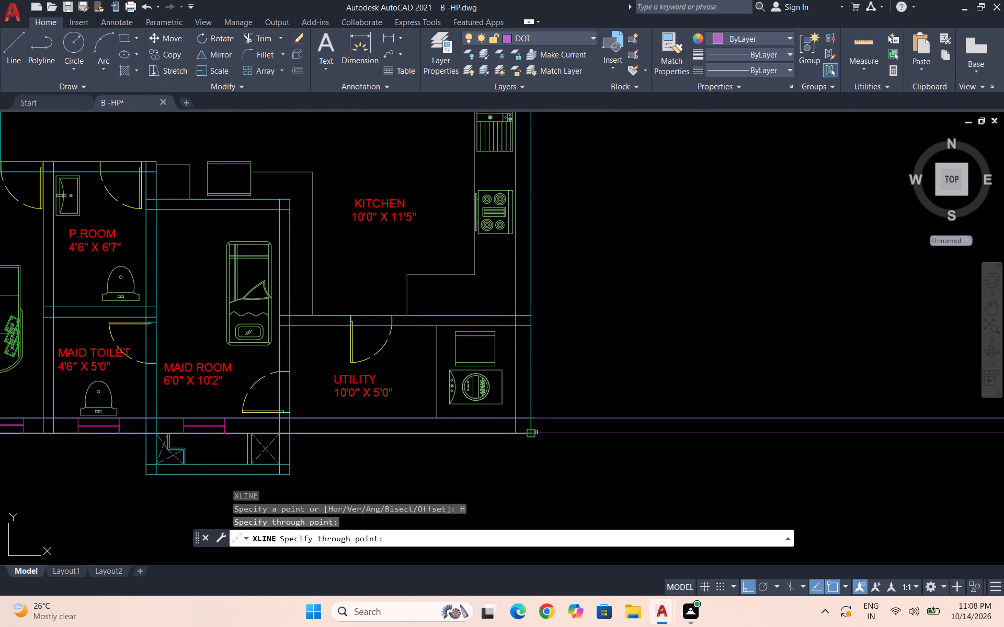
{"action": "left_click", "coordinate": [533, 434]}
{"action": "key", "text": "Escape"}
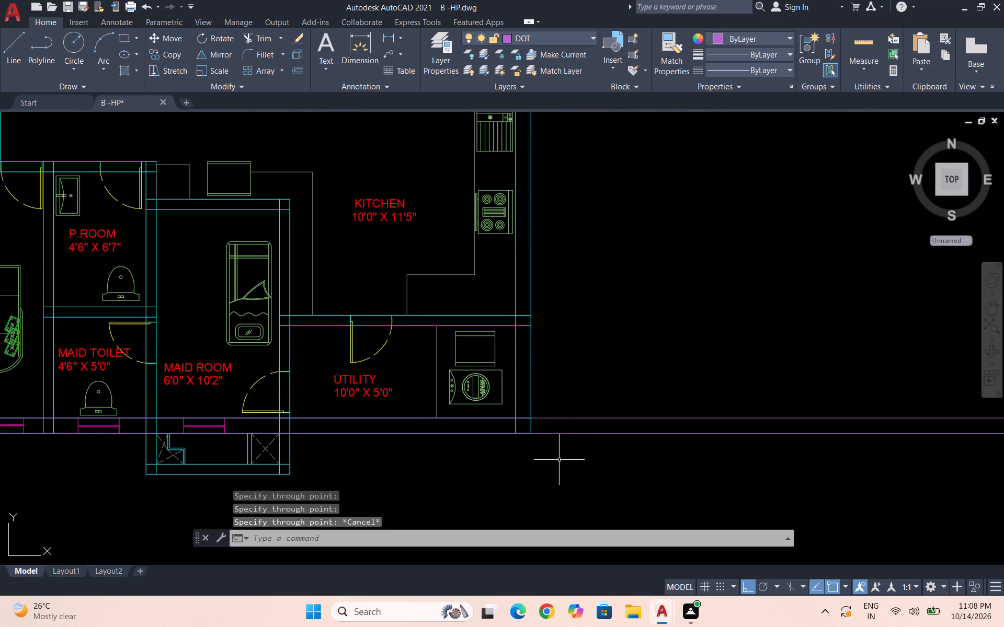
Draw a vertical line about 24' long running south from the east end of the new west wall's upper line.
{"action": "scroll", "coordinate": [554, 440], "scroll_direction": "down", "scroll_amount": 1}
{"action": "scroll", "coordinate": [575, 381], "scroll_direction": "down", "scroll_amount": 2}
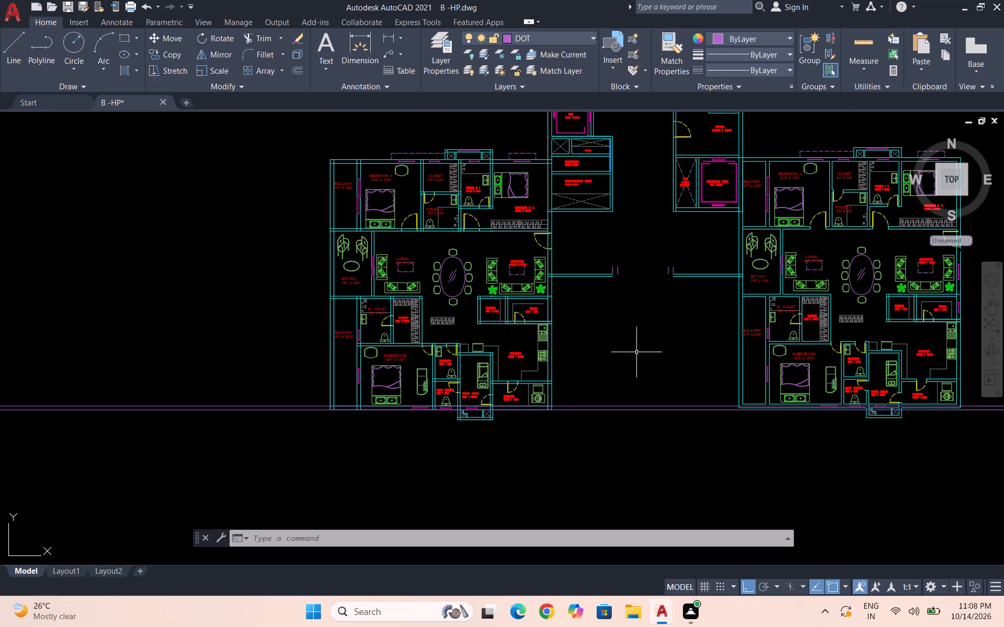
{"action": "key", "text": "l"}
{"action": "key", "text": "Return"}
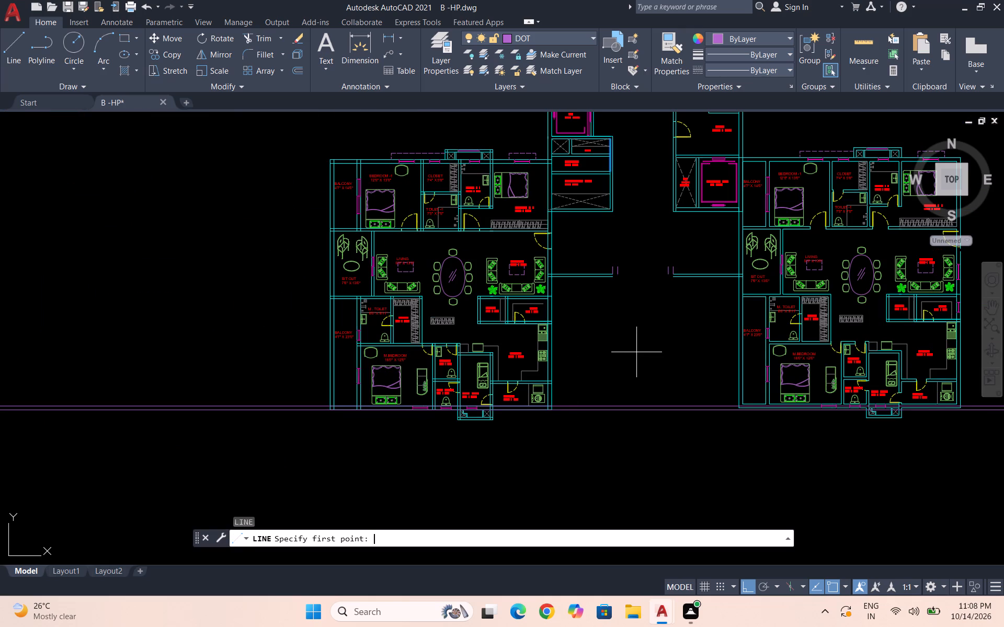
{"action": "scroll", "coordinate": [642, 327], "scroll_direction": "up", "scroll_amount": 2}
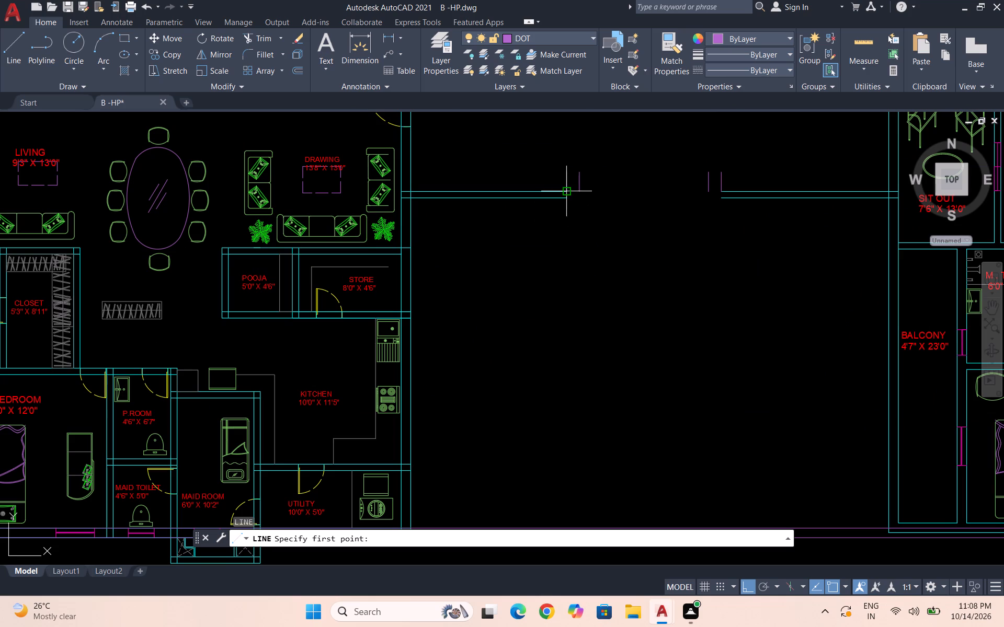
{"action": "left_click", "coordinate": [568, 189]}
{"action": "scroll", "coordinate": [568, 189], "scroll_direction": "down", "scroll_amount": 2}
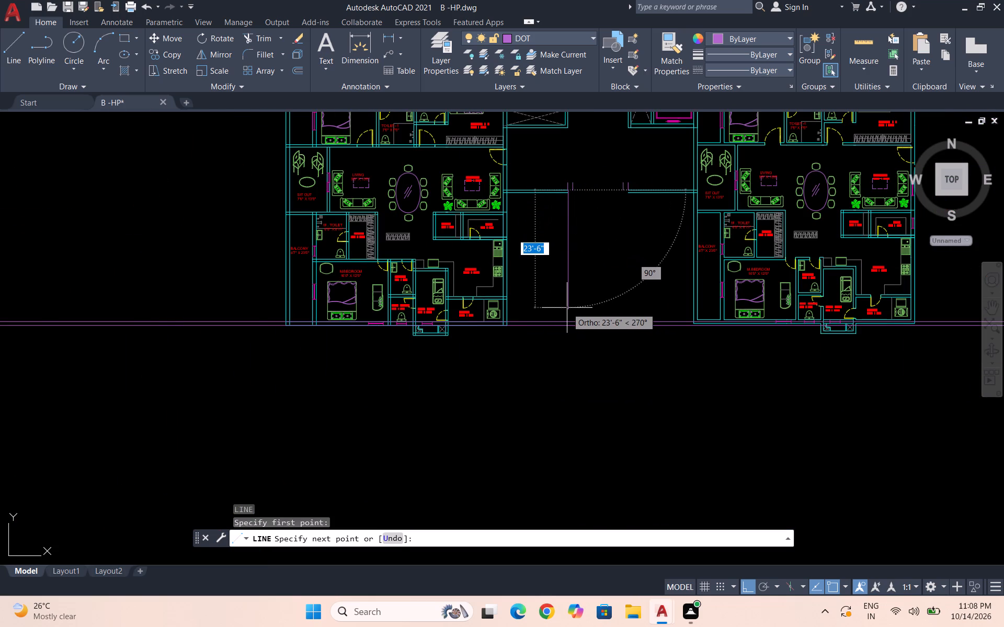
{"action": "scroll", "coordinate": [567, 309], "scroll_direction": "up", "scroll_amount": 1}
{"action": "left_click", "coordinate": [568, 310]}
{"action": "key", "text": "Escape"}
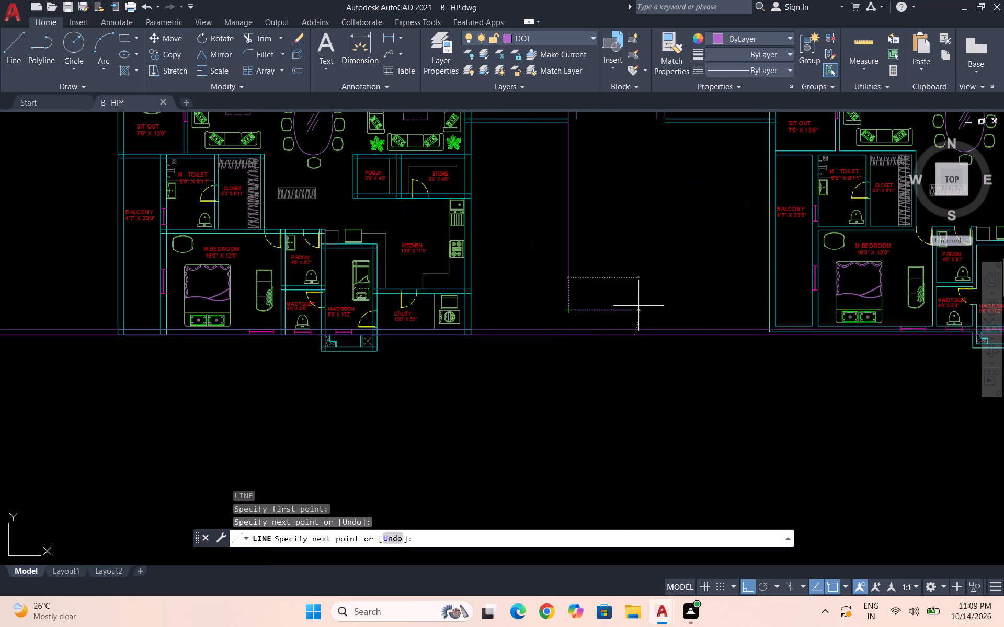
Copy the long vertical line across the opening to the west end of the new east wall's upper line.
{"action": "left_click", "coordinate": [600, 264]}
{"action": "left_click", "coordinate": [509, 210]}
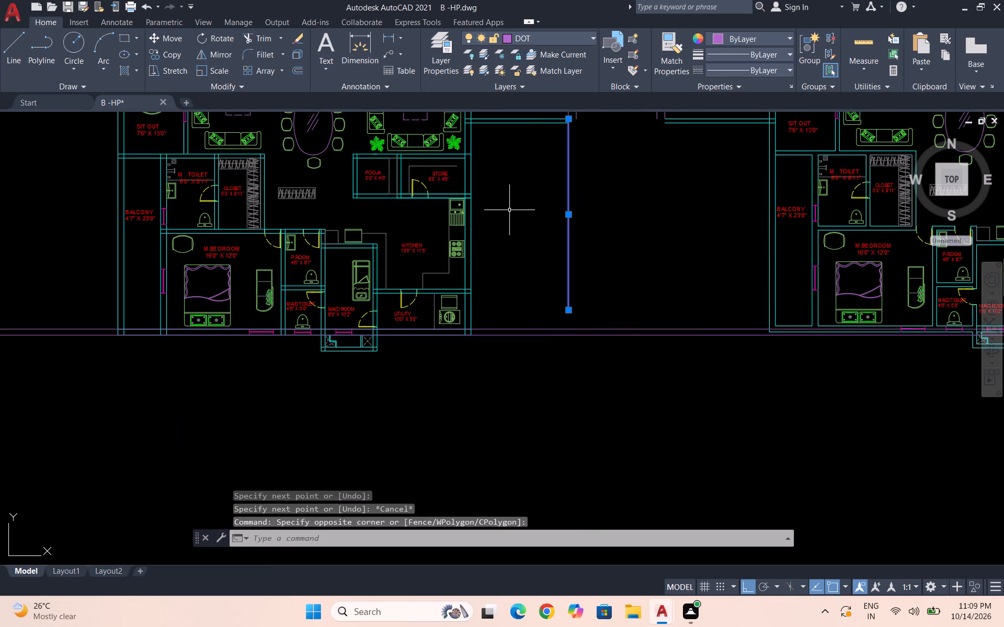
{"action": "type", "text": "CO"}
{"action": "key", "text": "Return"}
{"action": "scroll", "coordinate": [513, 242], "scroll_direction": "down", "scroll_amount": 2}
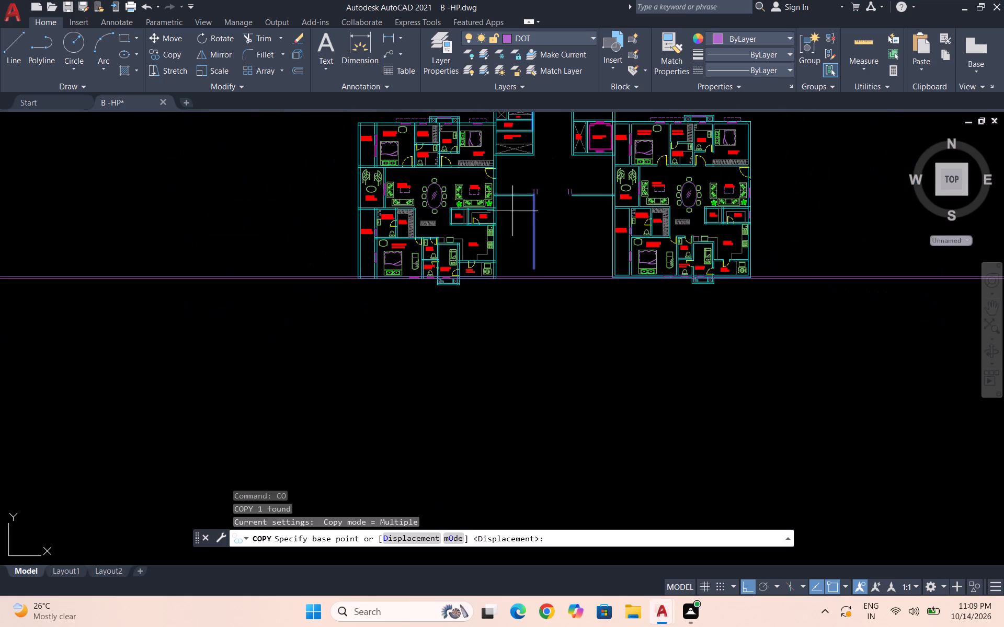
{"action": "scroll", "coordinate": [523, 203], "scroll_direction": "up", "scroll_amount": 2}
{"action": "scroll", "coordinate": [566, 160], "scroll_direction": "up", "scroll_amount": 2}
{"action": "left_click", "coordinate": [524, 208]}
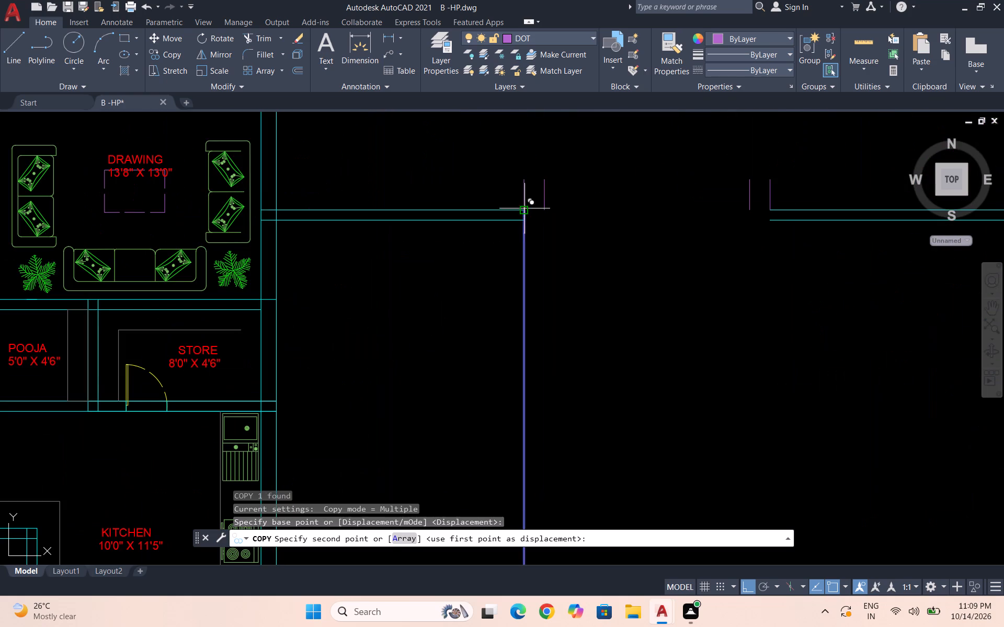
{"action": "left_click", "coordinate": [772, 211]}
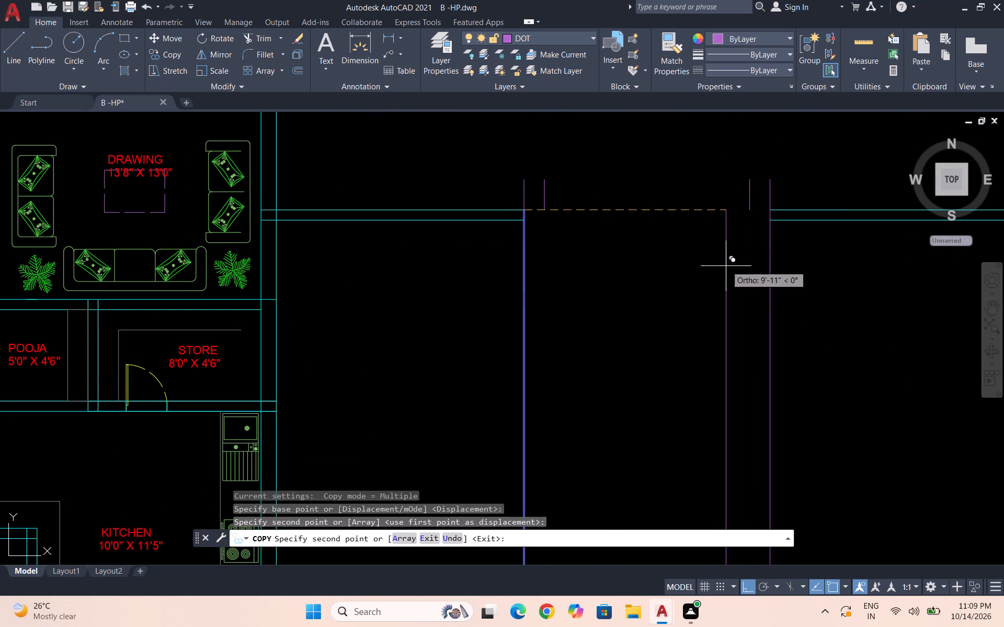
{"action": "key", "text": "Escape"}
Draw a horizontal line joining the lower ends of the two long vertical lines.
{"action": "scroll", "coordinate": [679, 214], "scroll_direction": "down", "scroll_amount": 4}
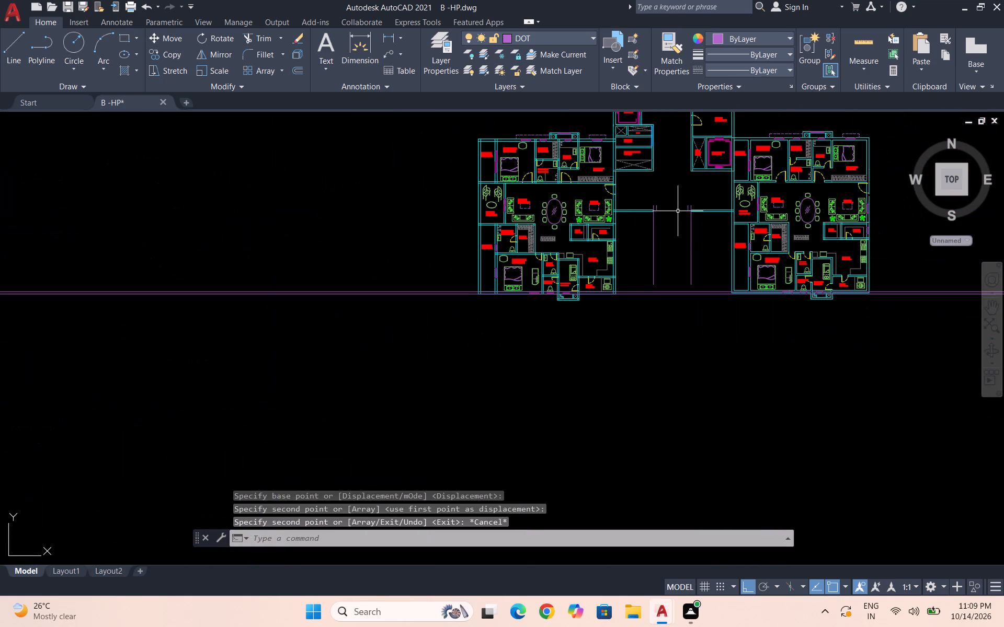
{"action": "key", "text": "l"}
{"action": "key", "text": "Return"}
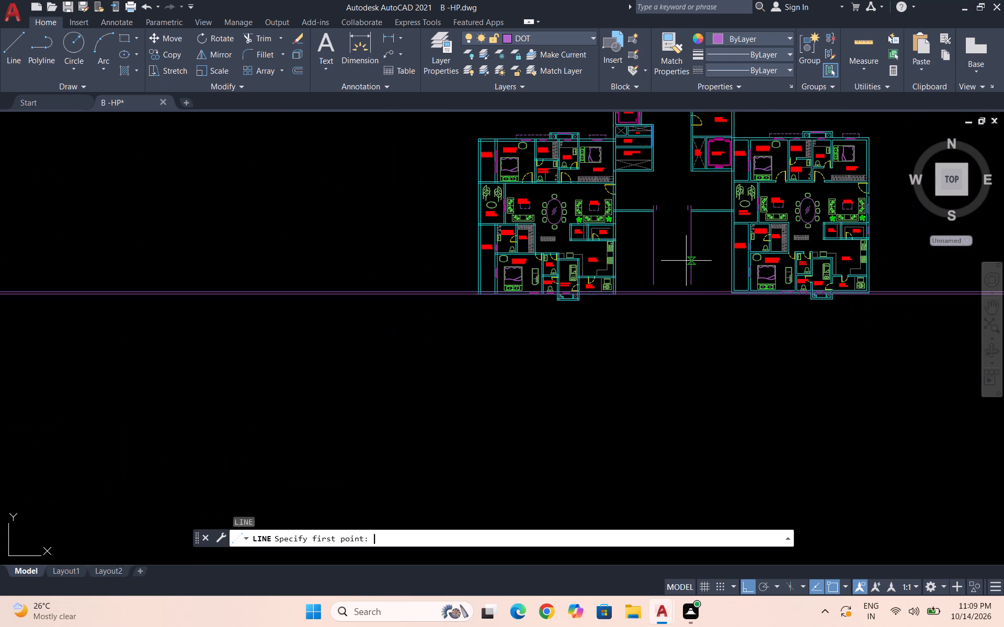
{"action": "scroll", "coordinate": [687, 271], "scroll_direction": "up", "scroll_amount": 2}
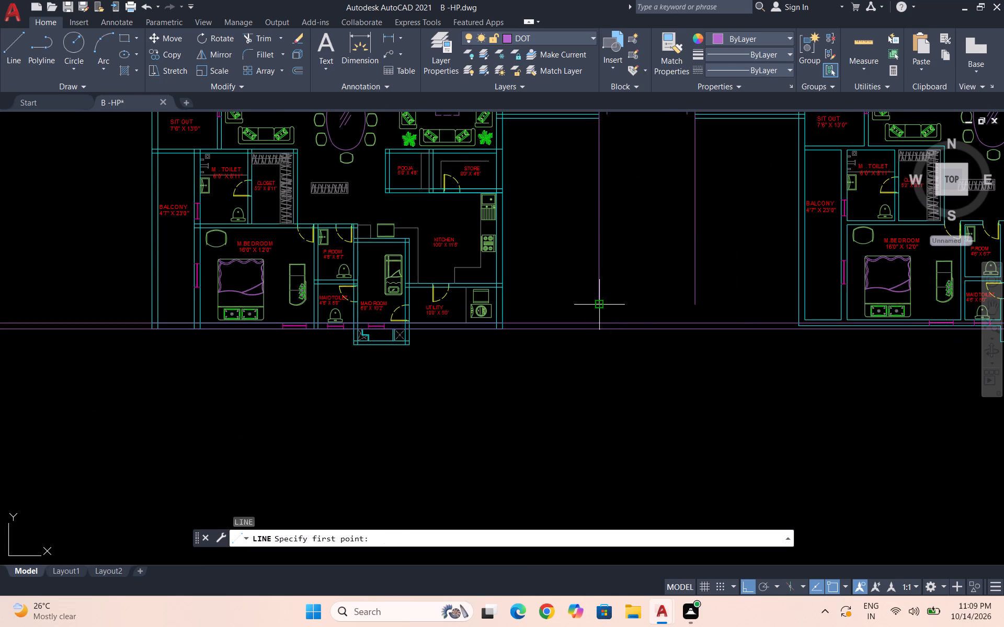
{"action": "left_click", "coordinate": [599, 306]}
{"action": "left_click", "coordinate": [698, 304]}
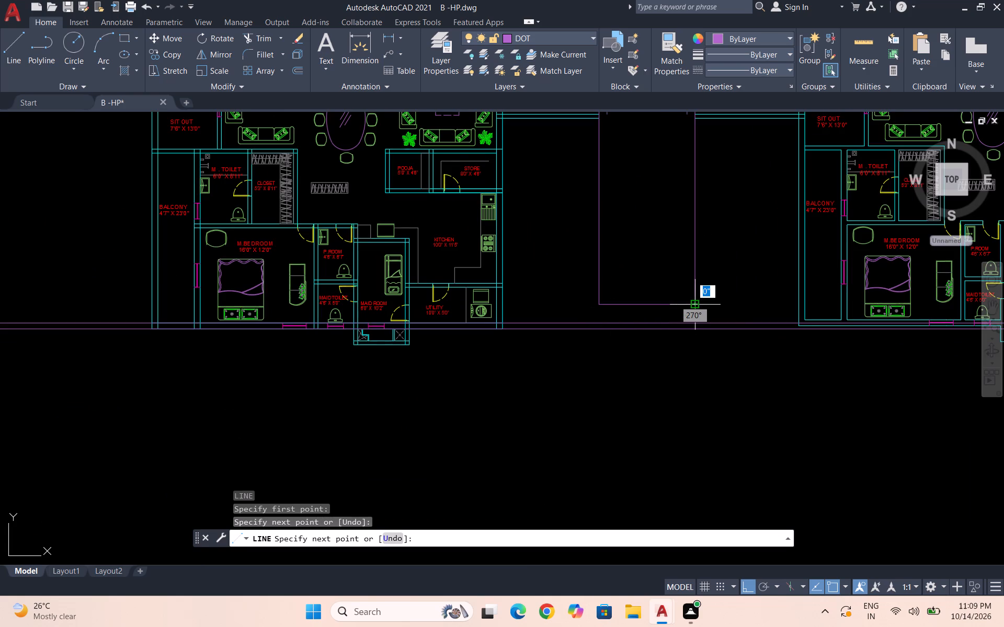
{"action": "key", "text": "Escape"}
Offset the enclosure's long east line 1' west, towards the inside.
{"action": "scroll", "coordinate": [675, 291], "scroll_direction": "down", "scroll_amount": 2}
{"action": "scroll", "coordinate": [683, 259], "scroll_direction": "up", "scroll_amount": 1}
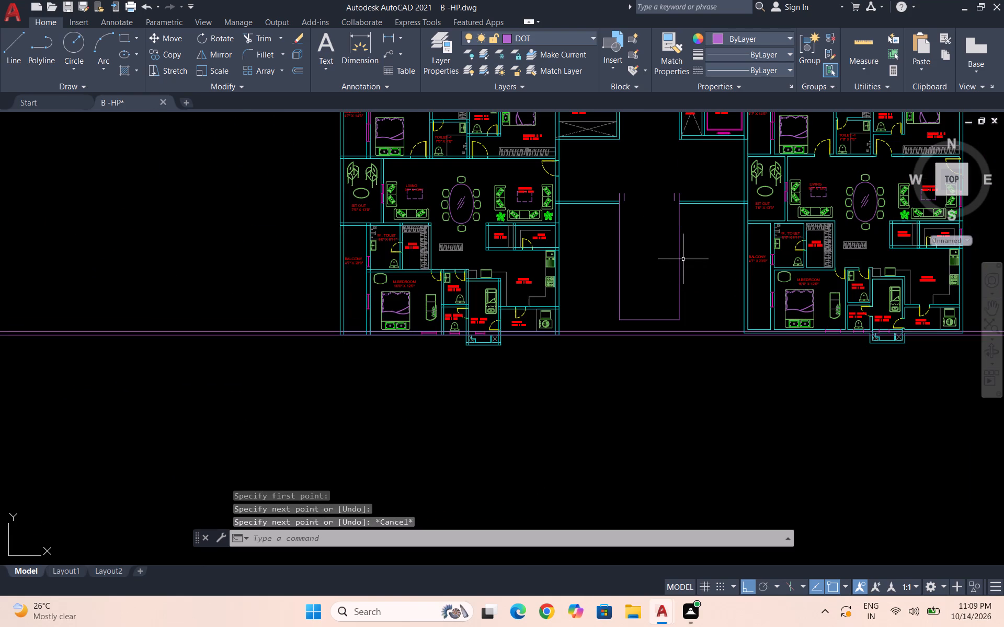
{"action": "key", "text": "o"}
{"action": "key", "text": "Return"}
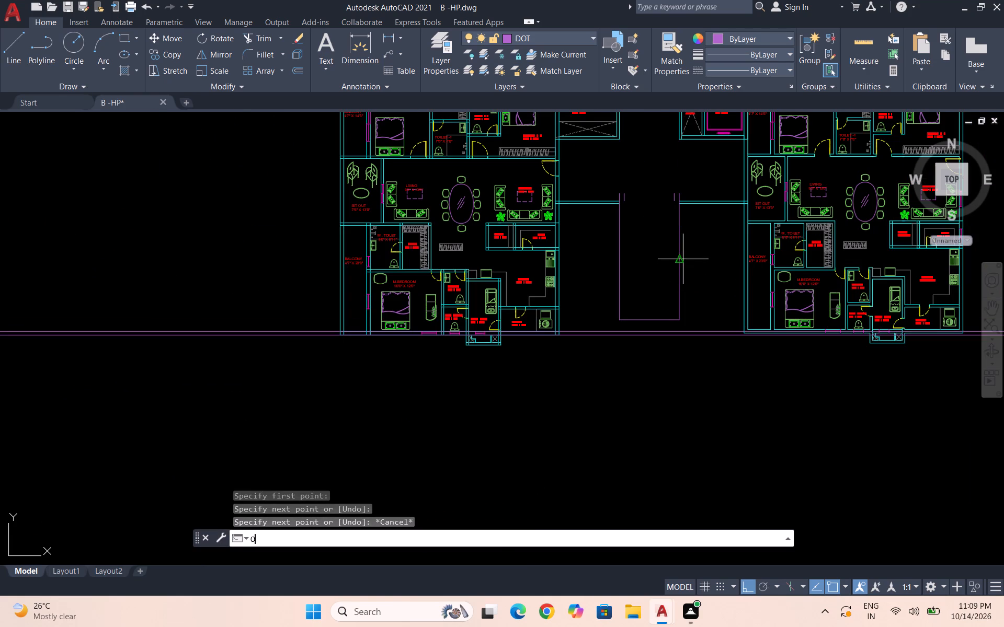
{"action": "type", "text": "1\""}
{"action": "key", "text": "Return"}
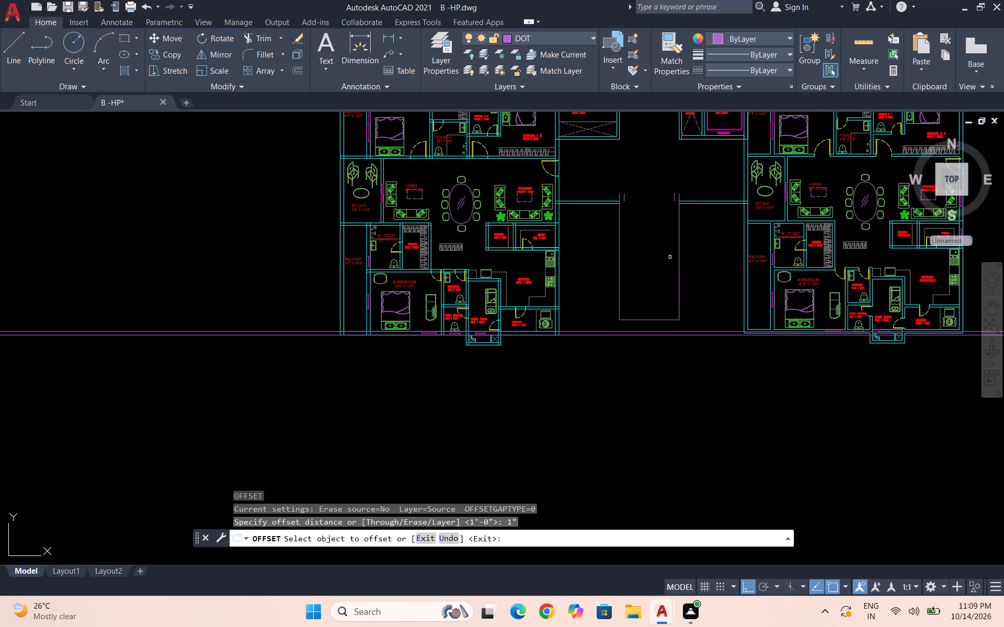
{"action": "left_click", "coordinate": [680, 255]}
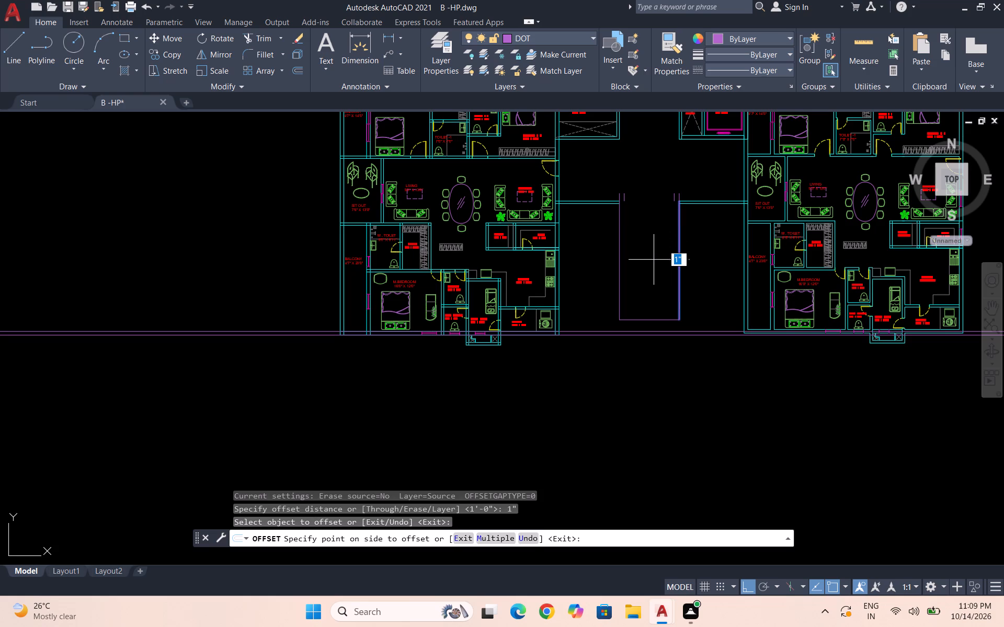
{"action": "type", "text": "1'"}
{"action": "key", "text": "Return"}
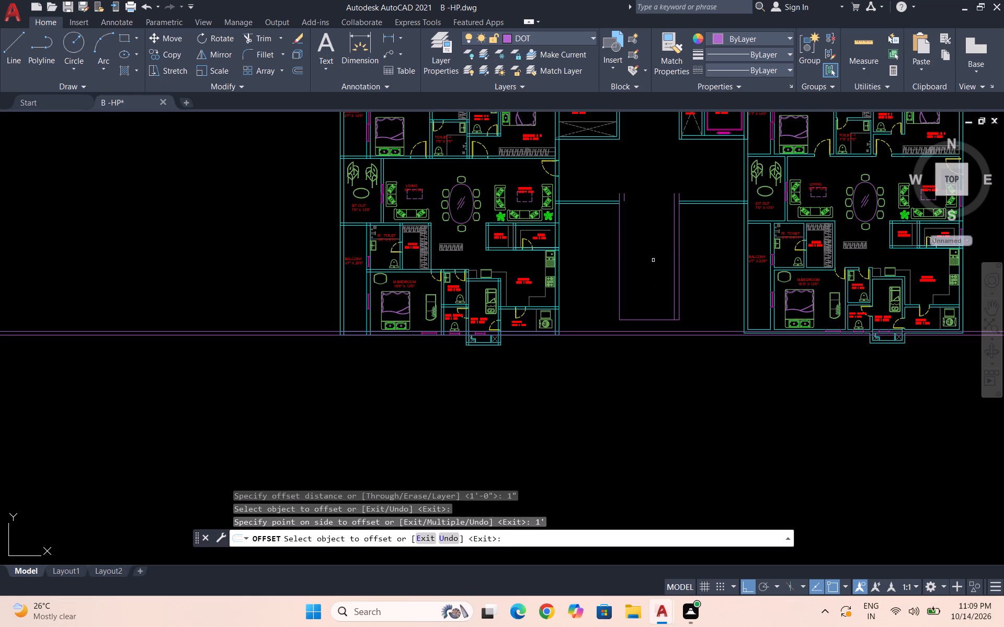
{"action": "left_click", "coordinate": [656, 262]}
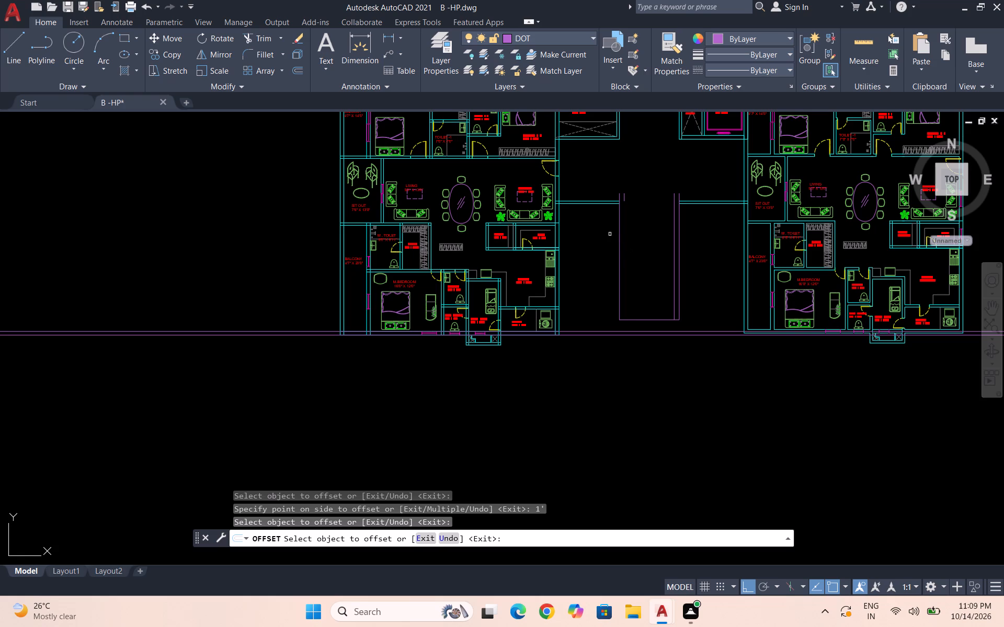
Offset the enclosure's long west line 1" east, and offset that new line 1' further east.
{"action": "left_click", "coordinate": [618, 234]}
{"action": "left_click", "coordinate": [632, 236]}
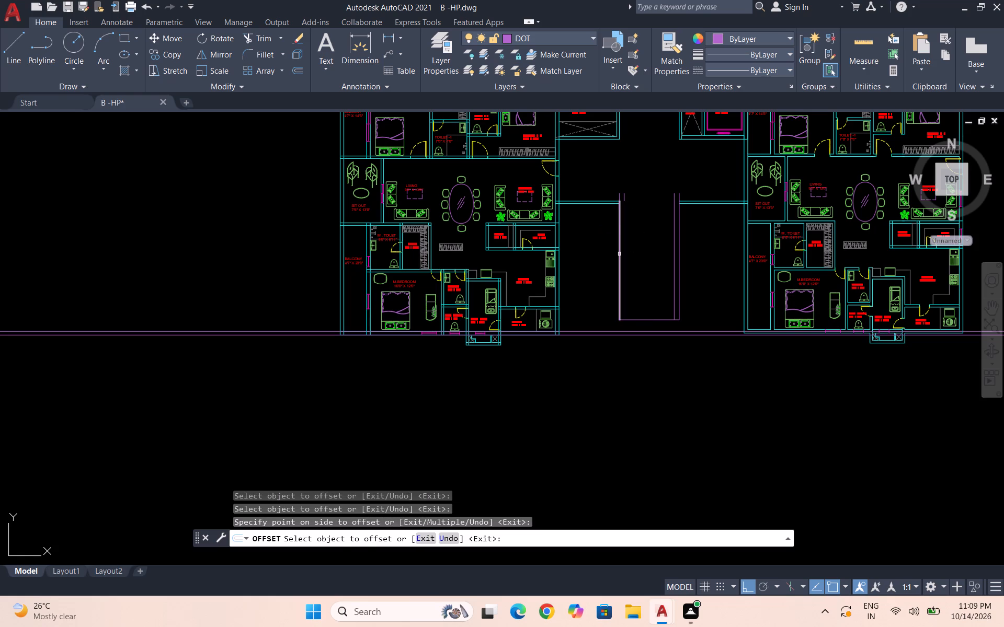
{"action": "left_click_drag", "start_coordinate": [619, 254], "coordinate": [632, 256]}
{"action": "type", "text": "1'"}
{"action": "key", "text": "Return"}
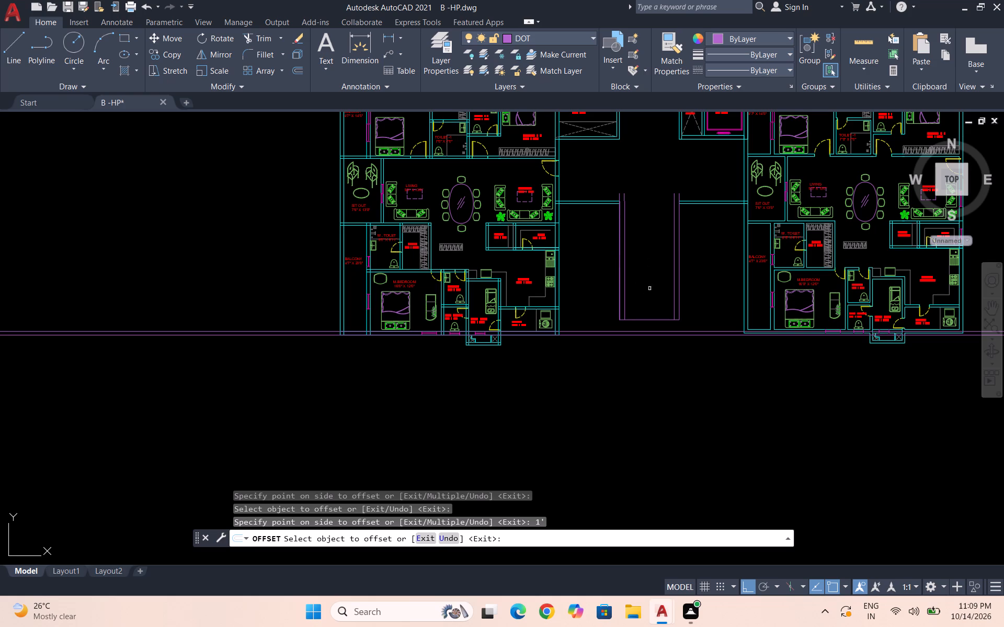
Offset the enclosure's bottom horizontal line 1' north, towards the inside.
{"action": "left_click", "coordinate": [638, 321]}
{"action": "type", "text": "1'"}
{"action": "key", "text": "Return"}
{"action": "key", "text": "grave"}
{"action": "key", "text": "Escape"}
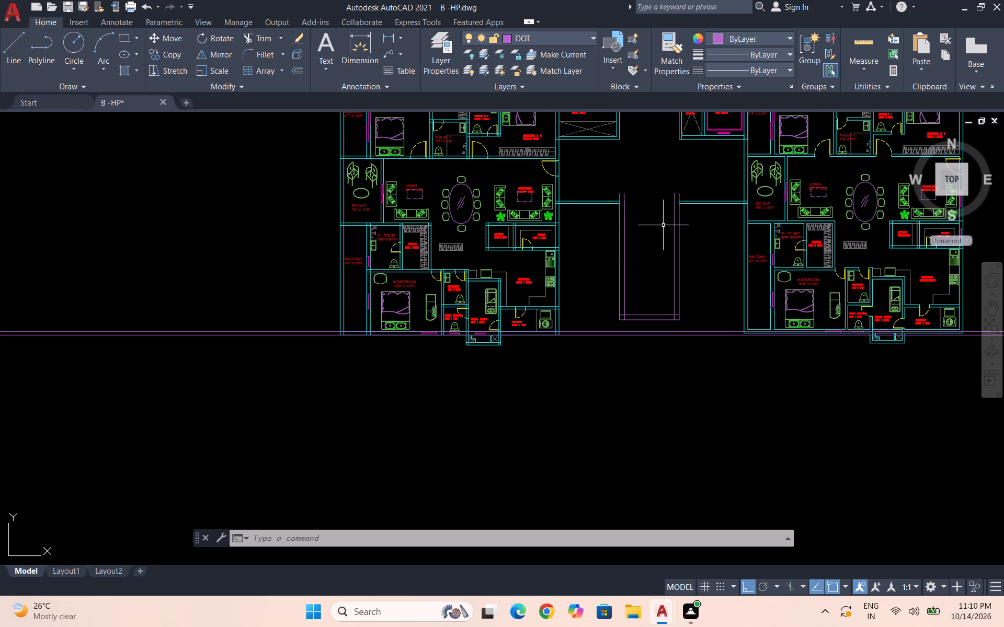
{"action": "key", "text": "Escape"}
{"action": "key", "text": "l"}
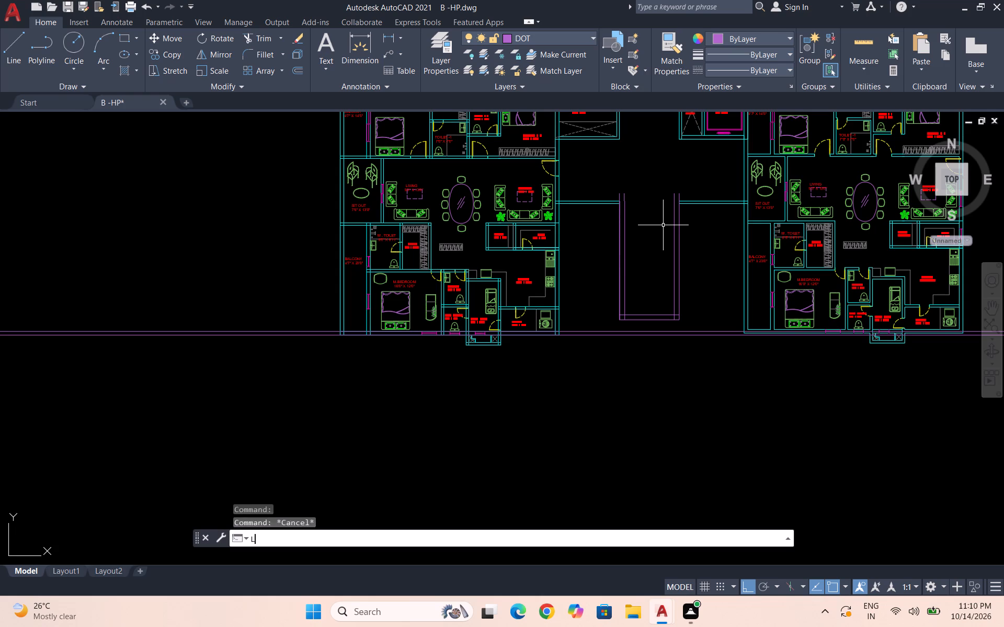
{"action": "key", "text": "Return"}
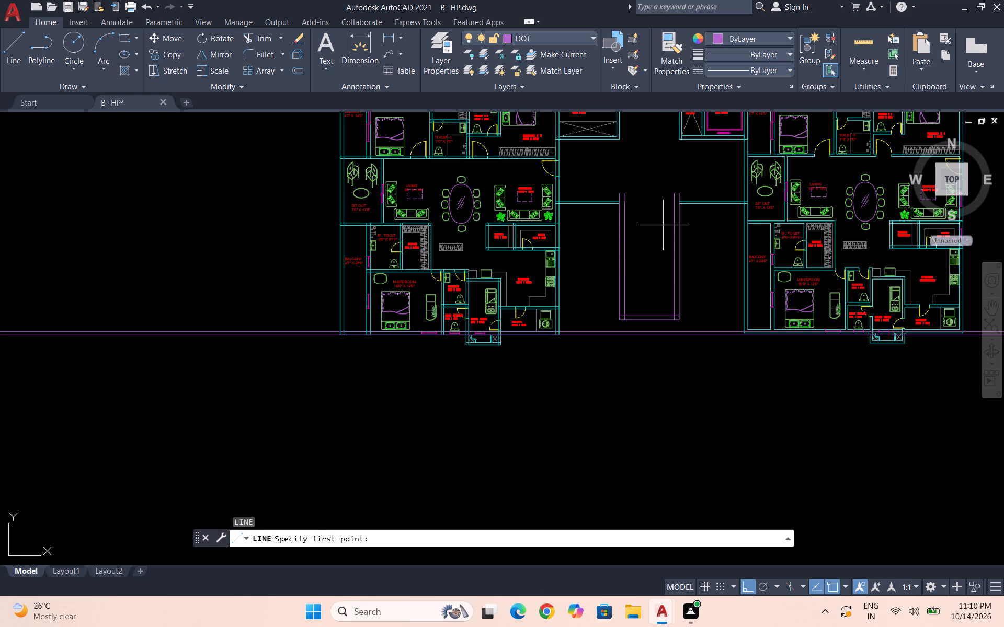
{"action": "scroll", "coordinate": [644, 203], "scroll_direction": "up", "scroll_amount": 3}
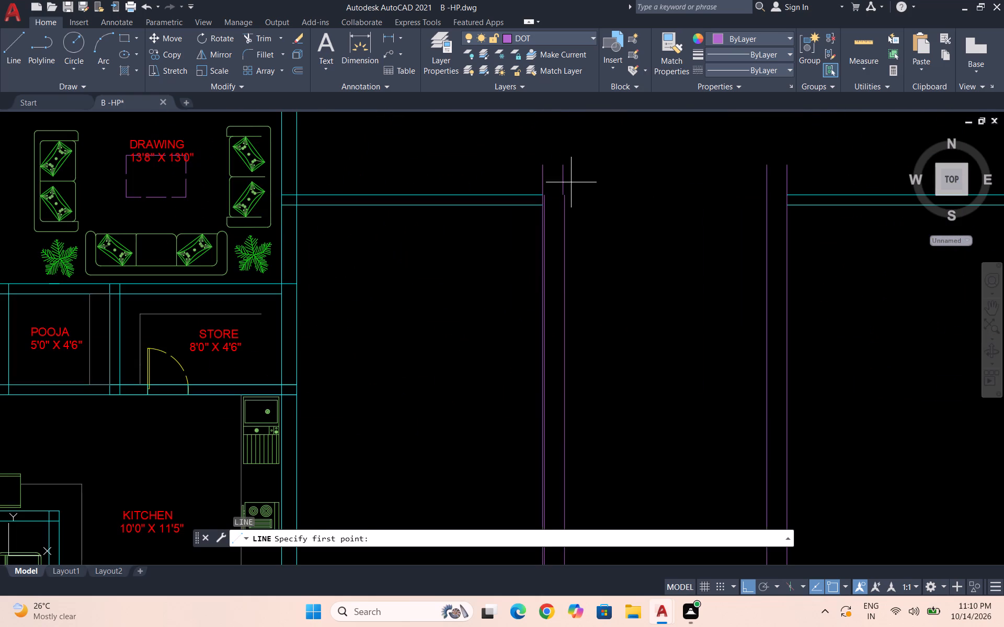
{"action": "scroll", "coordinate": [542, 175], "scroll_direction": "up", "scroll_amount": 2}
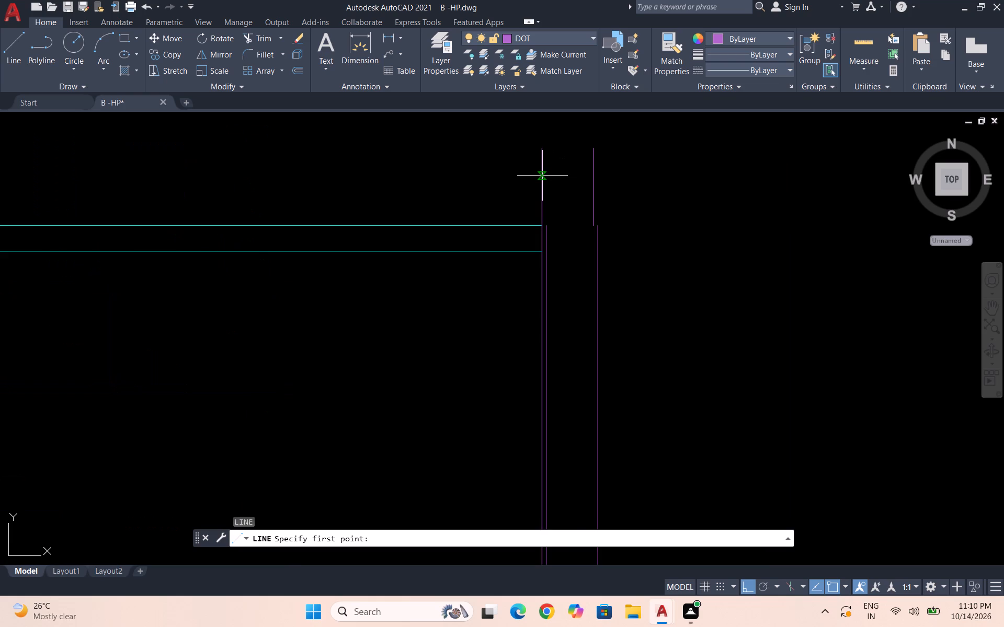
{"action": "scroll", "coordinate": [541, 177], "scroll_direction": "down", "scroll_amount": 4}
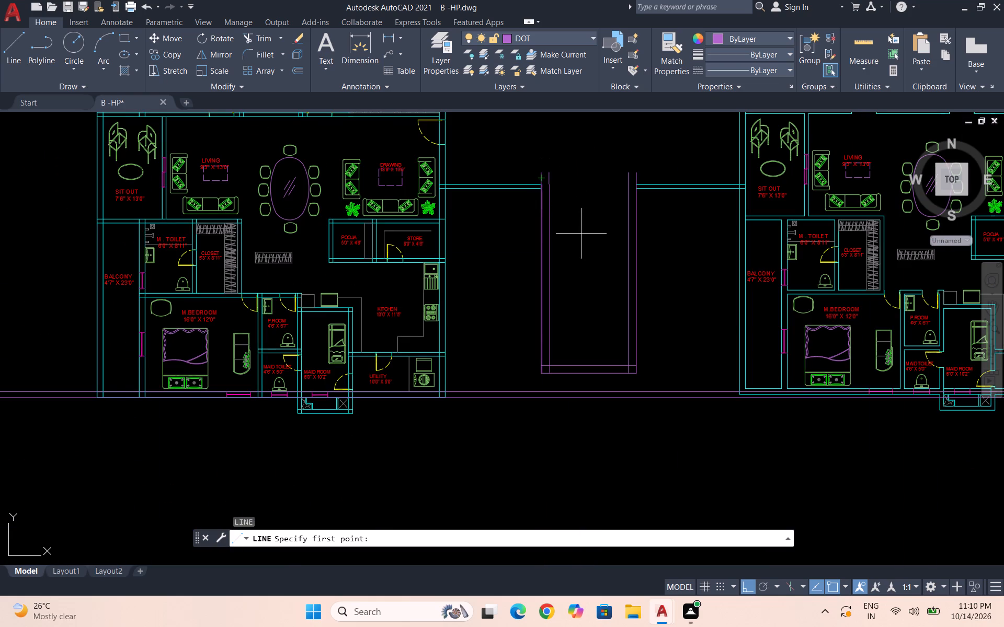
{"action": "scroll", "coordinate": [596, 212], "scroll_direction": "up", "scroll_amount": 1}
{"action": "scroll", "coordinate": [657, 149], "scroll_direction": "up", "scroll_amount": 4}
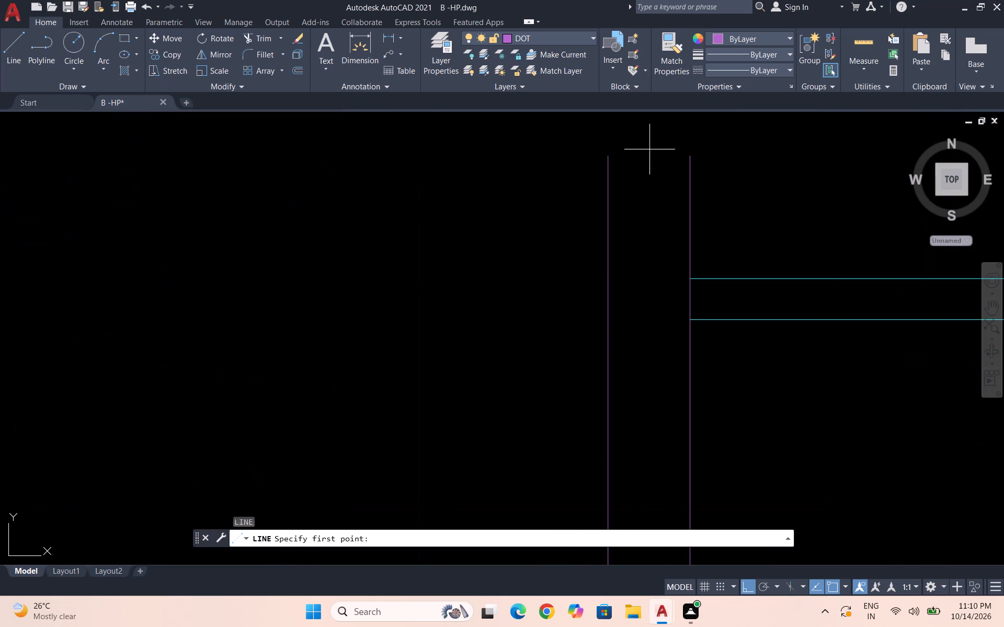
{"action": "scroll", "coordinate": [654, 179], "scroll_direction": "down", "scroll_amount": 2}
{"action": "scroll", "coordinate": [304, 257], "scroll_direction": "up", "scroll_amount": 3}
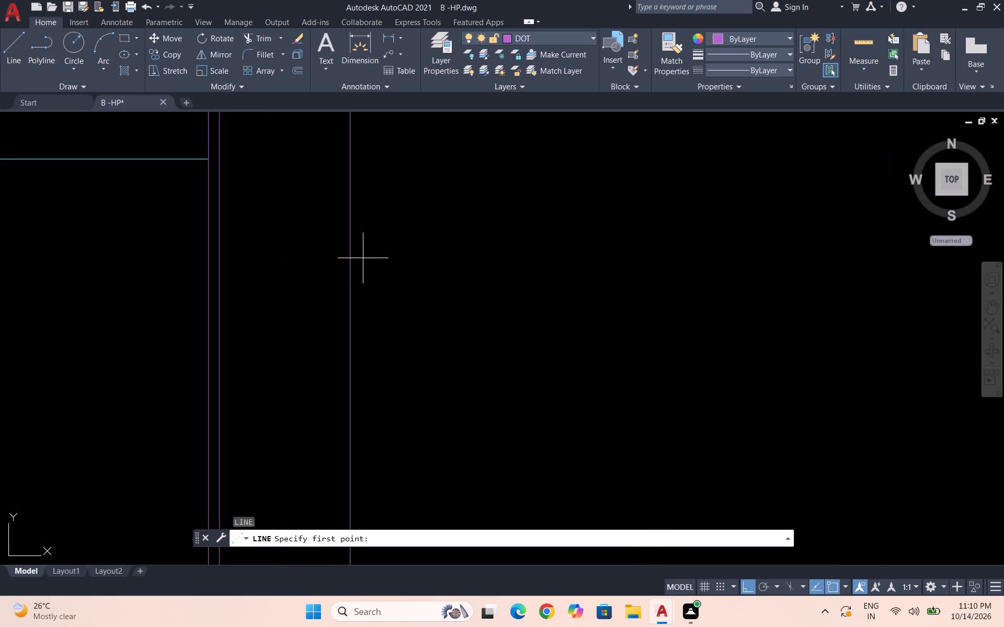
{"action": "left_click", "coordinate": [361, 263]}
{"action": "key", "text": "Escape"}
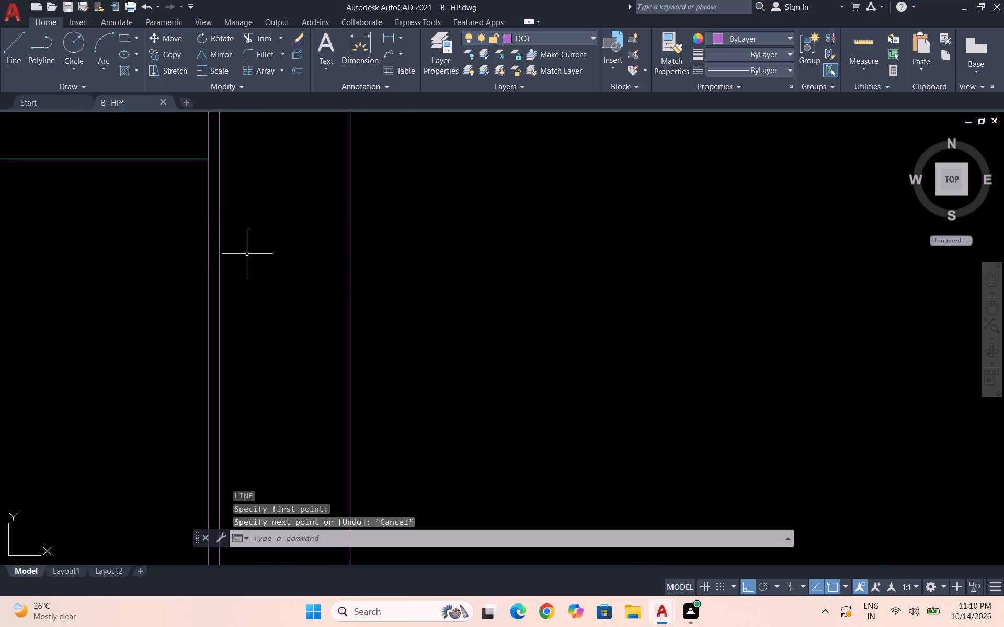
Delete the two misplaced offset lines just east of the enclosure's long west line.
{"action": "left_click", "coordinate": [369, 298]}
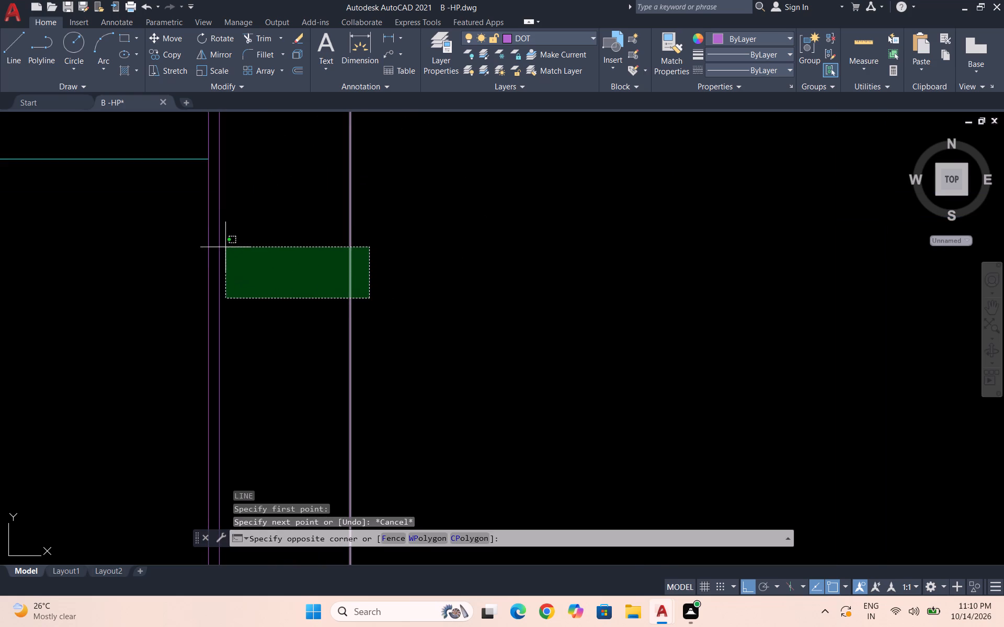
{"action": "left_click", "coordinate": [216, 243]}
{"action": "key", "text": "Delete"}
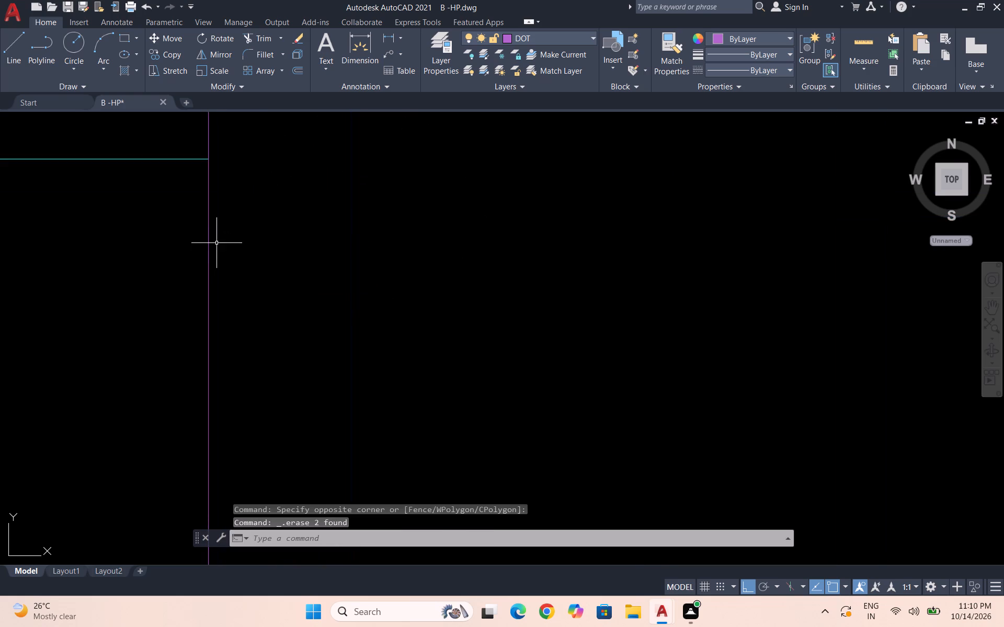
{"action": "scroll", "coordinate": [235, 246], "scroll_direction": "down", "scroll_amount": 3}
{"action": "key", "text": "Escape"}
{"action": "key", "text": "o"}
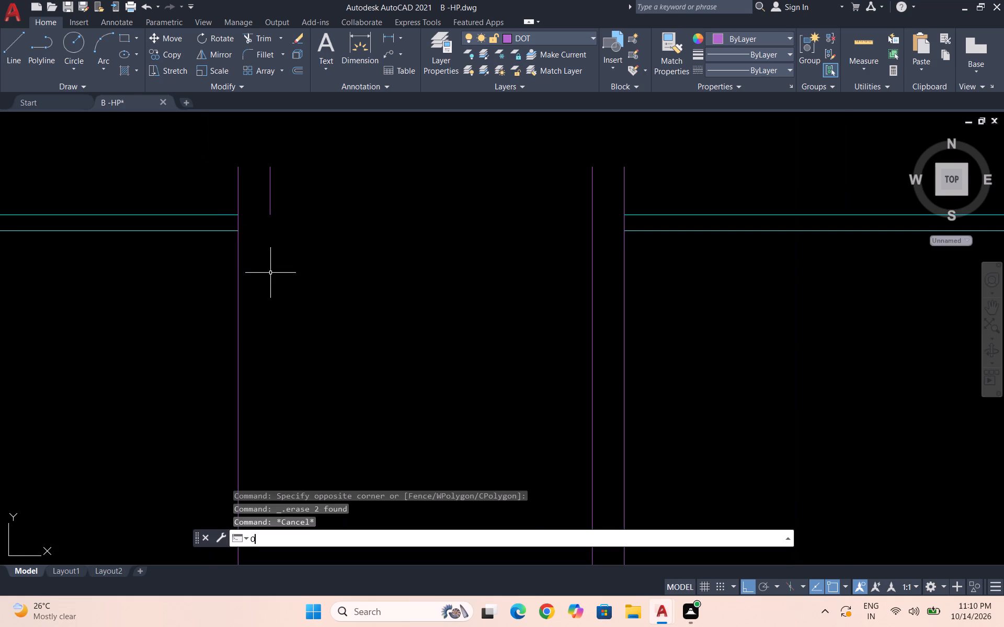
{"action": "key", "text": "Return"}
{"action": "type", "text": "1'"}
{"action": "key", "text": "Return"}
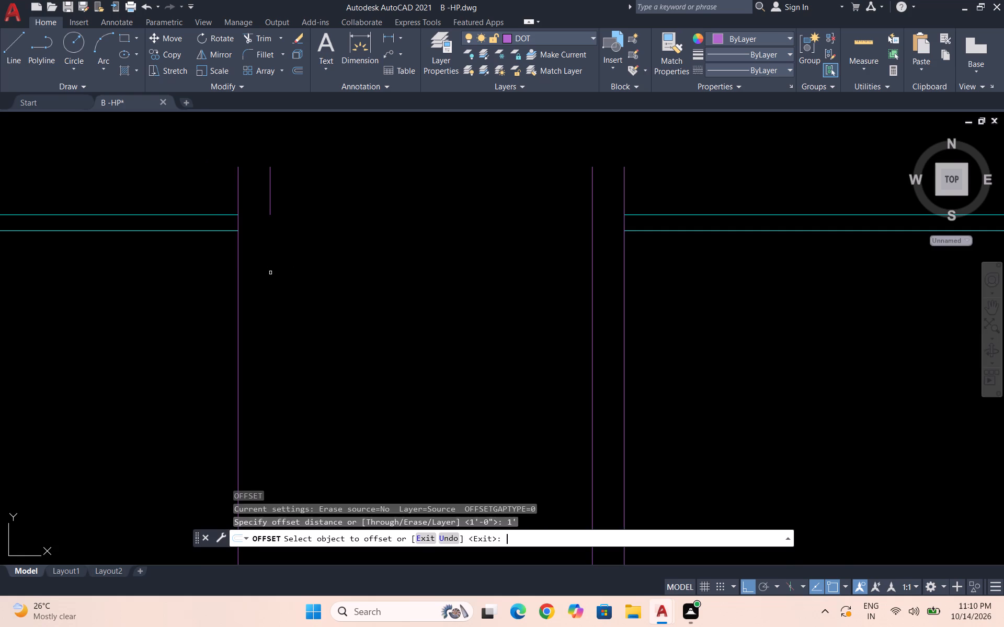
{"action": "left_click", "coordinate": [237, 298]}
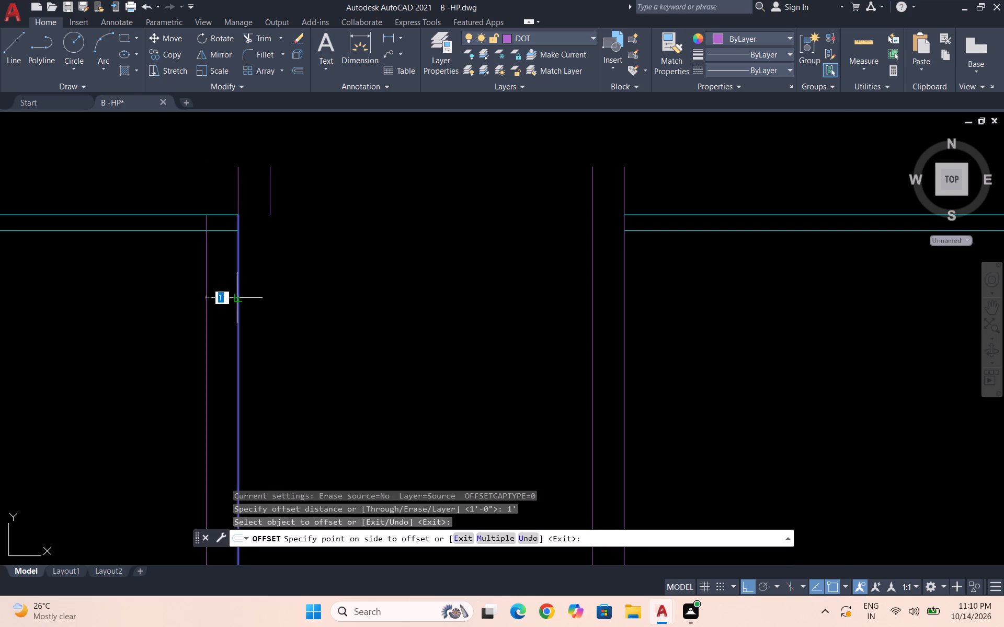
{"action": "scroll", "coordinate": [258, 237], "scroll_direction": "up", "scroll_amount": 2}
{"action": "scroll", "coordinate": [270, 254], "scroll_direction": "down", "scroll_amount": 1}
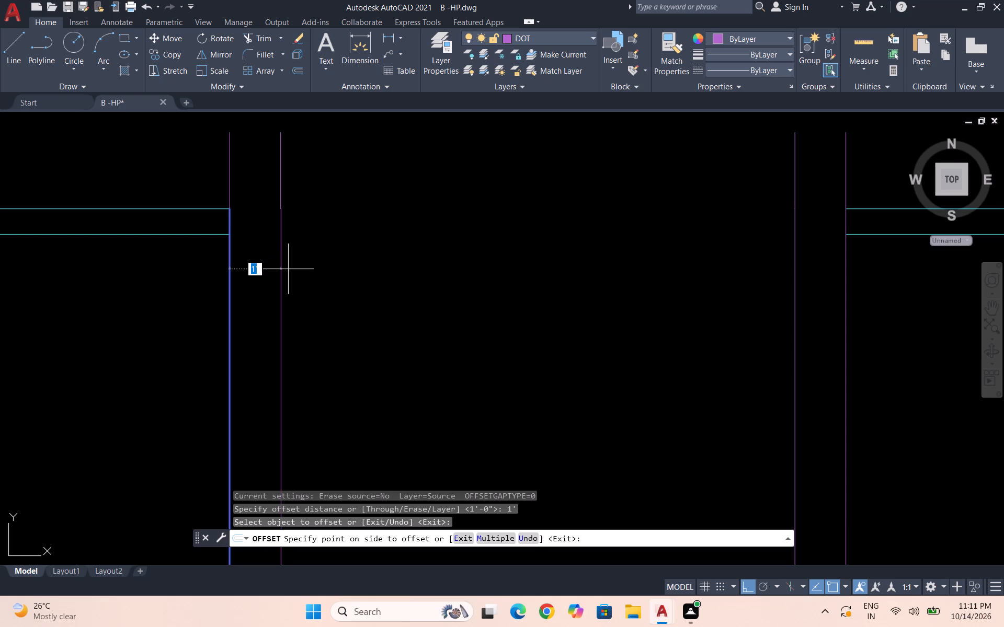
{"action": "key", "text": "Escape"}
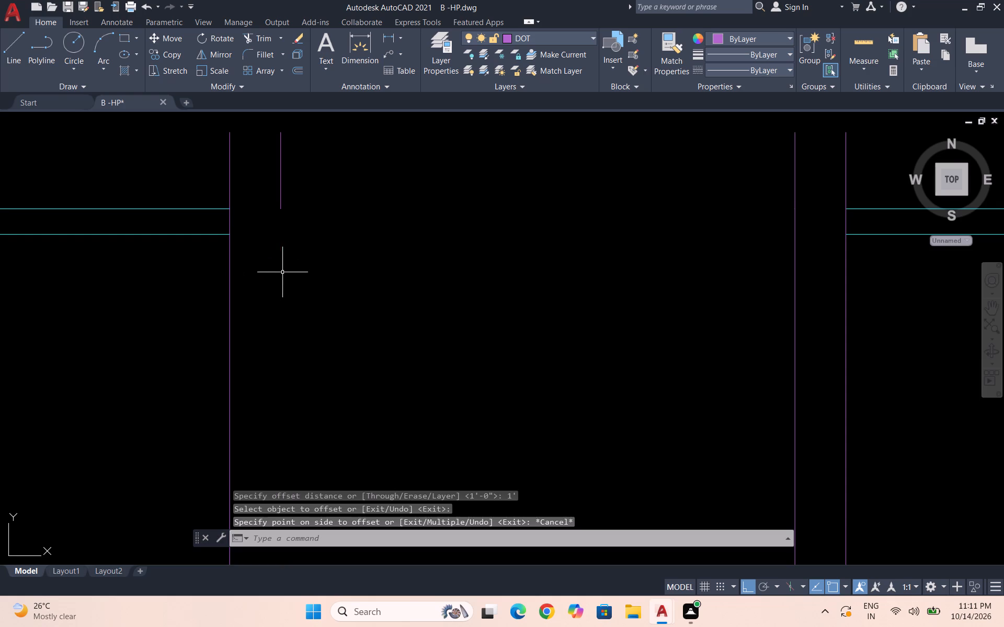
Copy the long lower segment of the enclosure's west line 1' east, to the lower end of the short inner line.
{"action": "scroll", "coordinate": [180, 241], "scroll_direction": "up", "scroll_amount": 2}
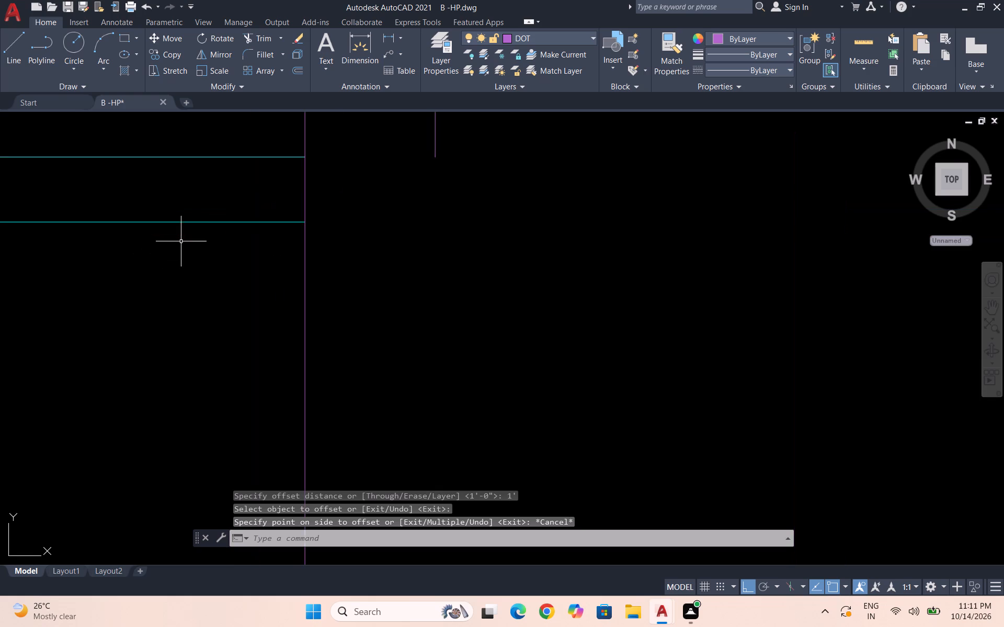
{"action": "left_click_drag", "start_coordinate": [318, 193], "coordinate": [313, 188]}
{"action": "left_click", "coordinate": [280, 183]}
{"action": "type", "text": "CO"}
{"action": "key", "text": "Return"}
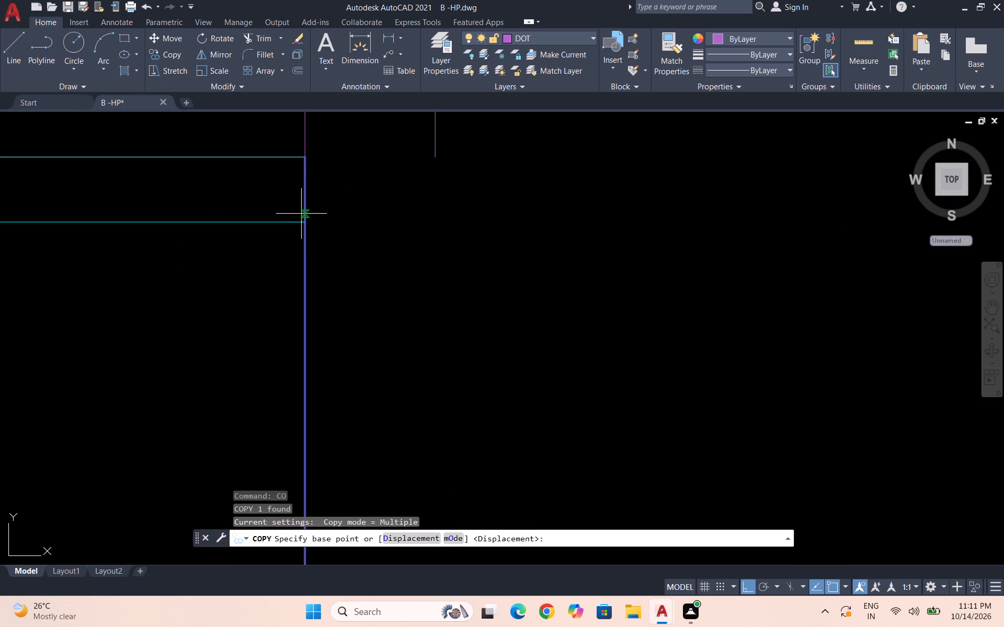
{"action": "scroll", "coordinate": [302, 214], "scroll_direction": "down", "scroll_amount": 1}
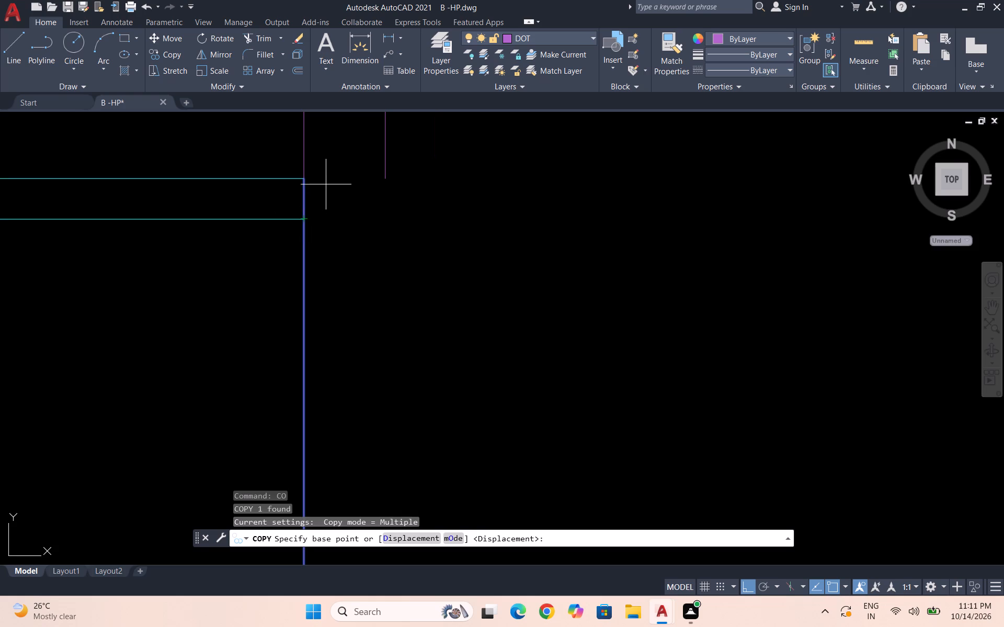
{"action": "left_click", "coordinate": [304, 182]}
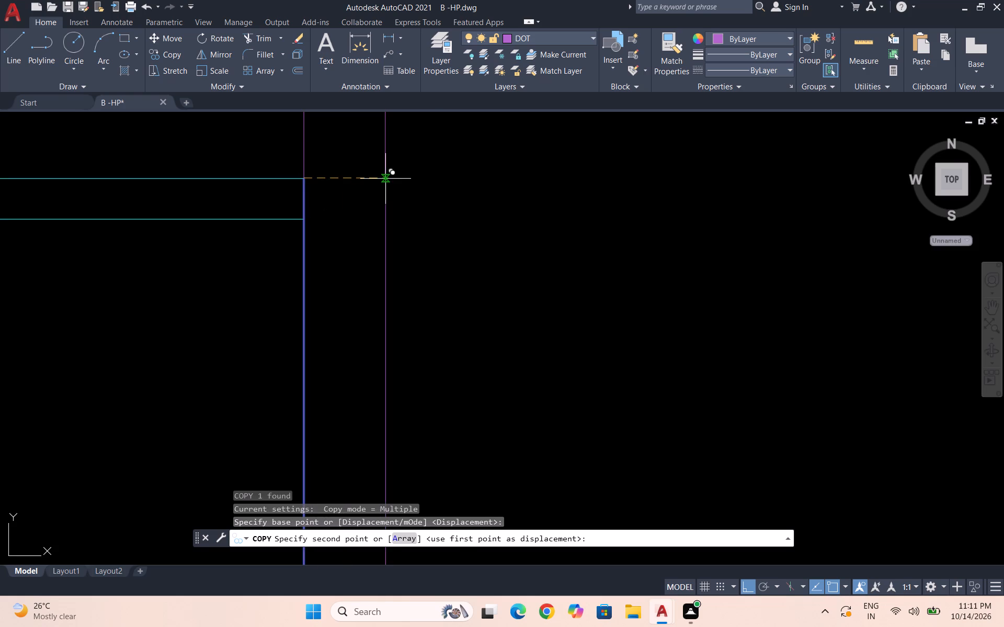
{"action": "left_click", "coordinate": [383, 181]}
{"action": "key", "text": "Escape"}
{"action": "scroll", "coordinate": [376, 212], "scroll_direction": "down", "scroll_amount": 2}
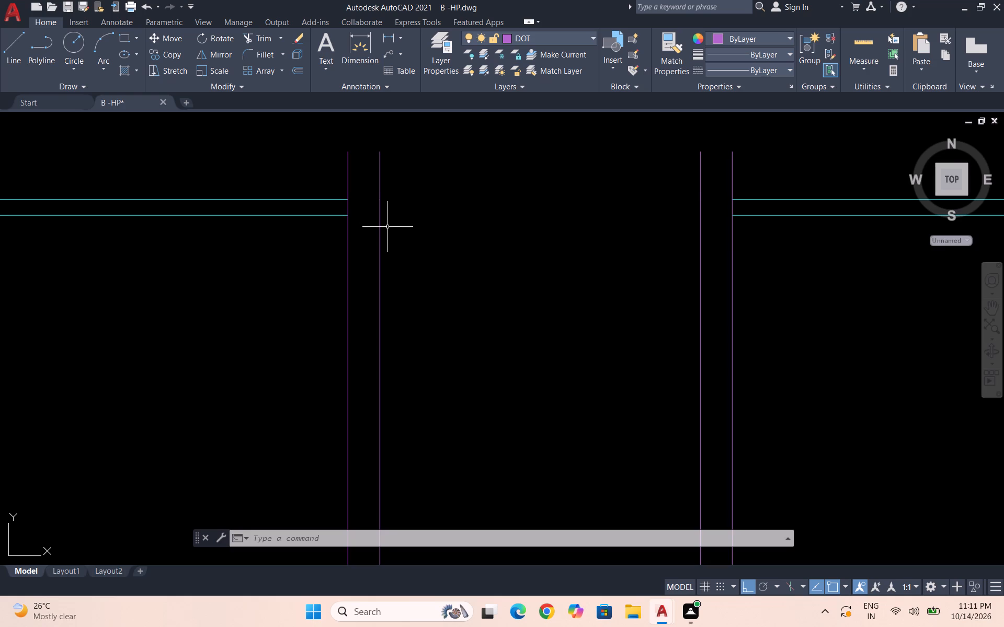
{"action": "key", "text": "Escape"}
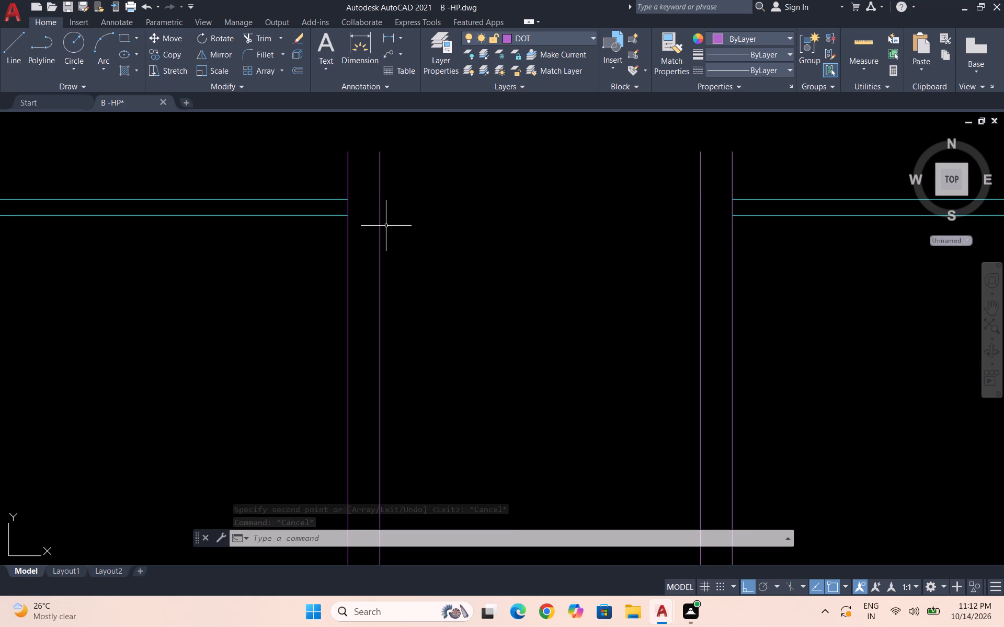
Close the north ends of the enclosure's west and east double-lined walls with a short horizontal line each.
{"action": "key", "text": "l"}
{"action": "key", "text": "Return"}
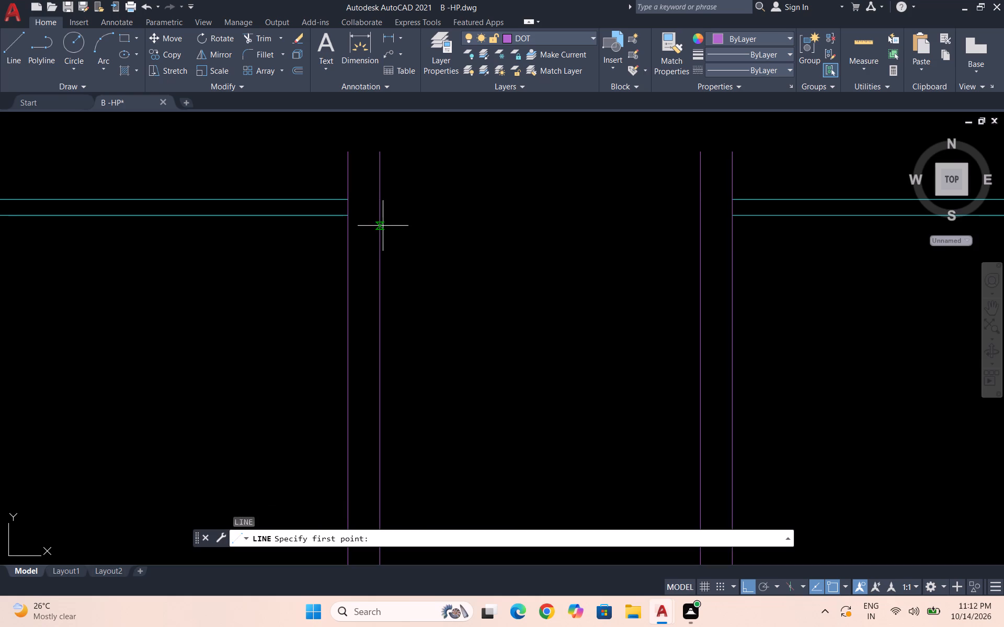
{"action": "left_click", "coordinate": [351, 149]}
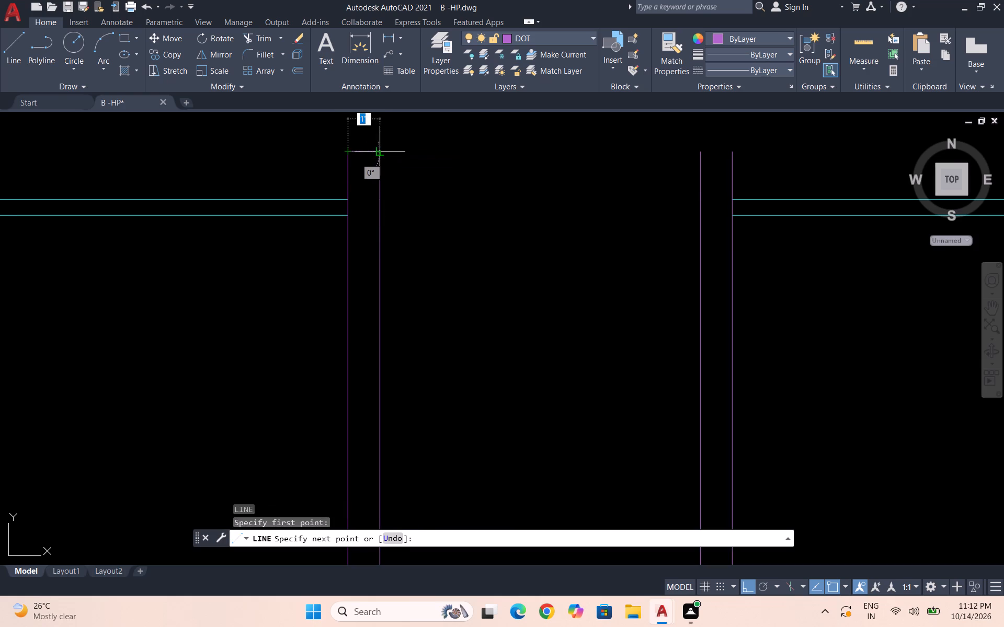
{"action": "left_click", "coordinate": [382, 150]}
{"action": "key", "text": "Escape"}
{"action": "key", "text": "space"}
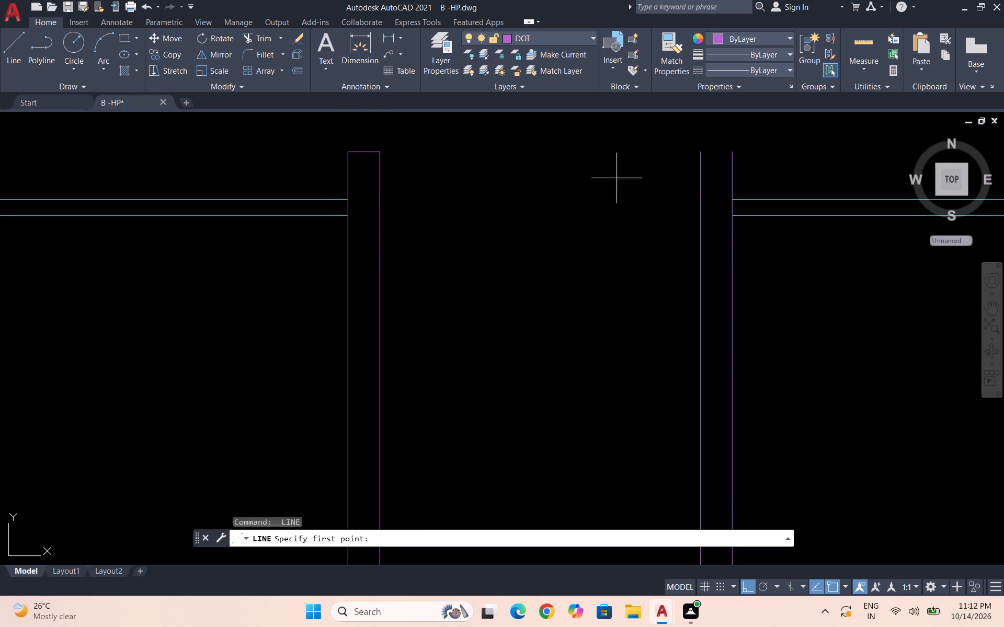
{"action": "left_click", "coordinate": [697, 149]}
{"action": "left_click", "coordinate": [732, 154]}
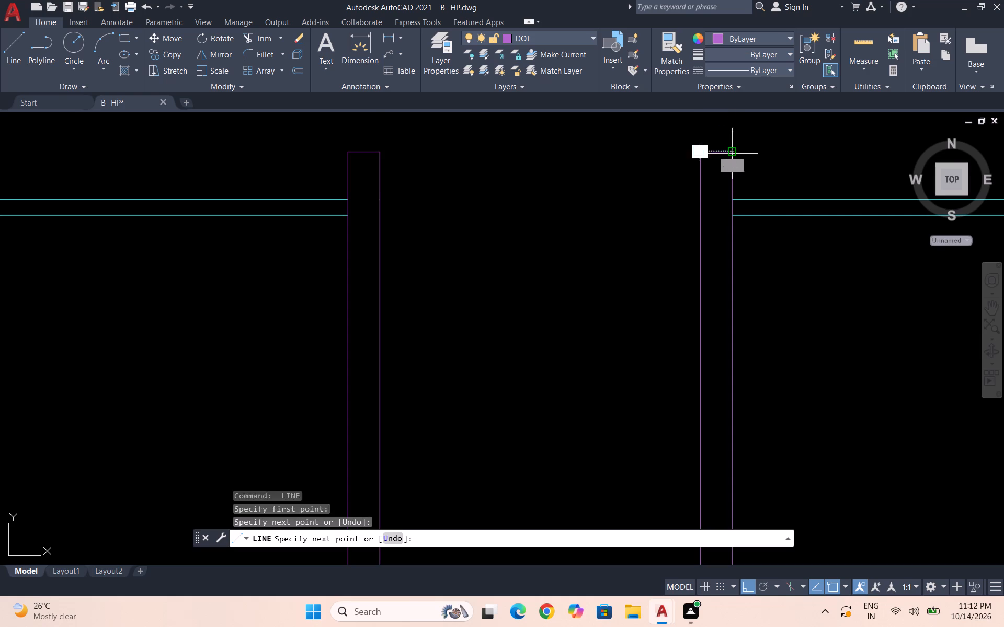
{"action": "key", "text": "space"}
{"action": "scroll", "coordinate": [684, 149], "scroll_direction": "down", "scroll_amount": 2}
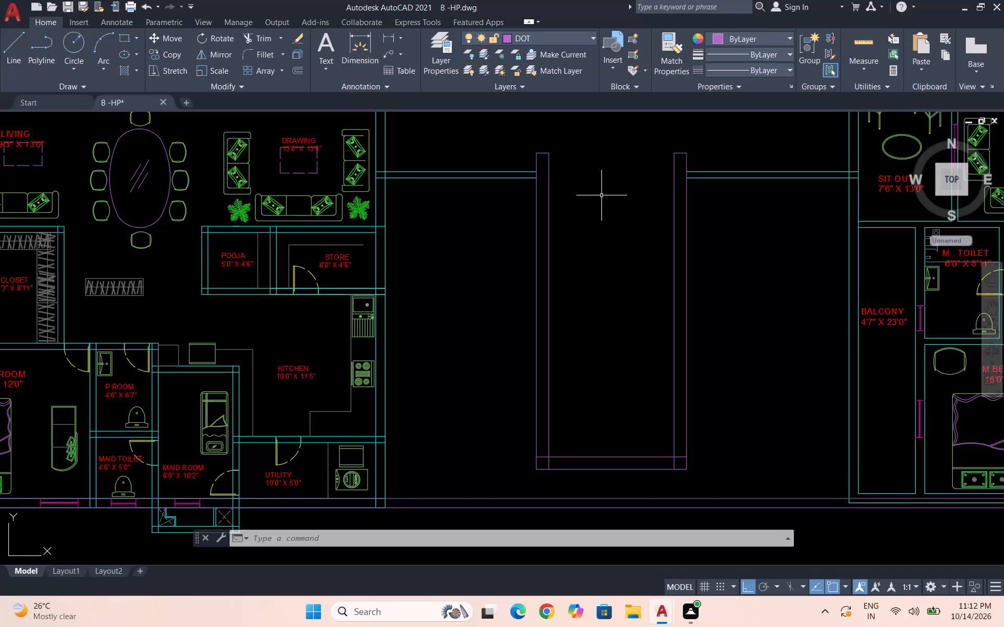
{"action": "key", "text": "Escape"}
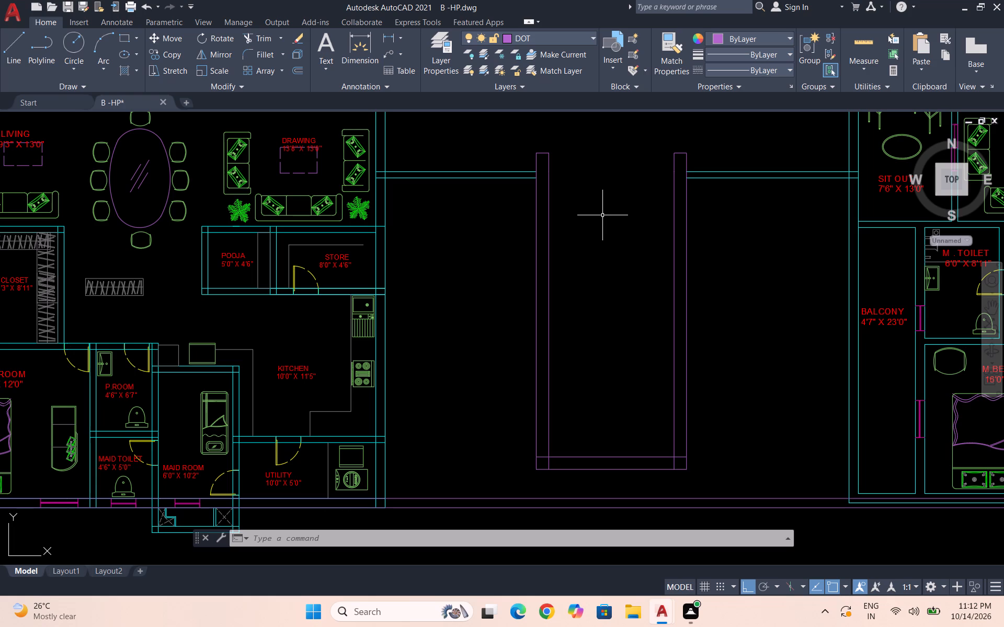
{"action": "key", "text": "Escape"}
{"action": "key", "text": "Escape"}
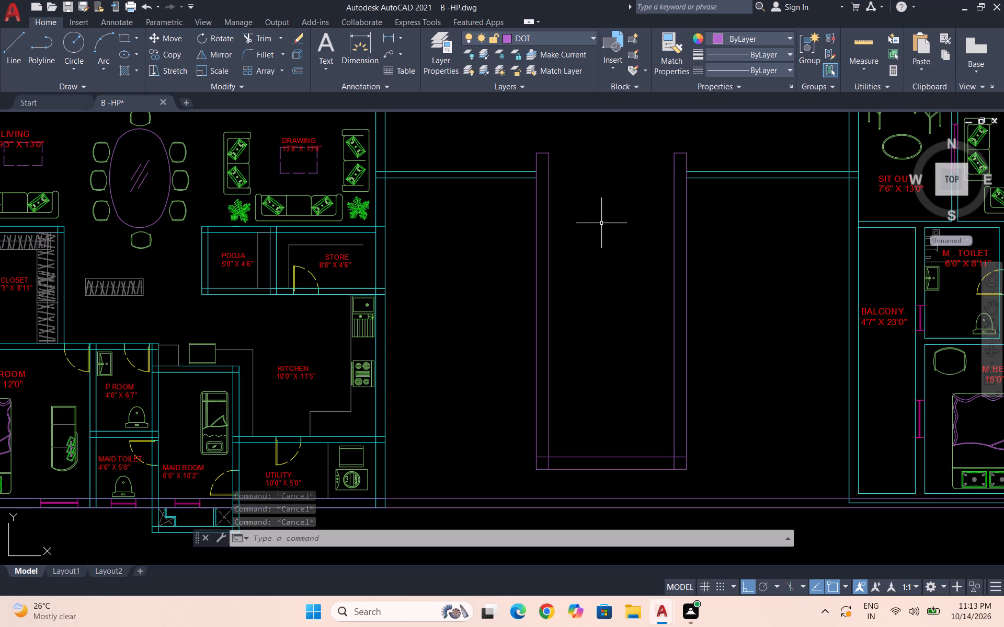
Draw a 1.5' horizontal line east from the inner north corner of the enclosure's west wall.
{"action": "key", "text": "l"}
{"action": "key", "text": "Return"}
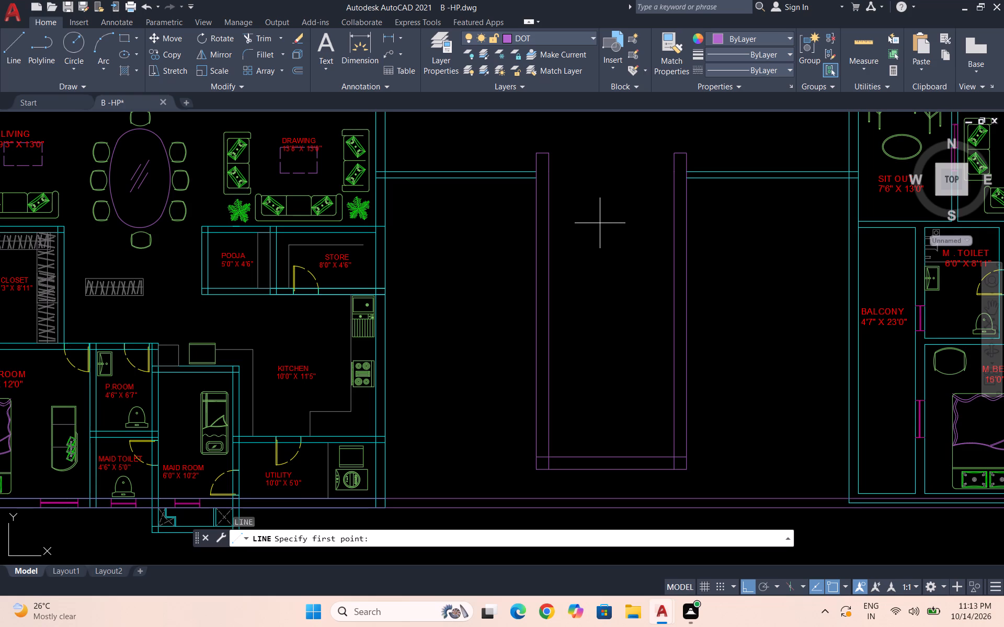
{"action": "left_click", "coordinate": [548, 154]}
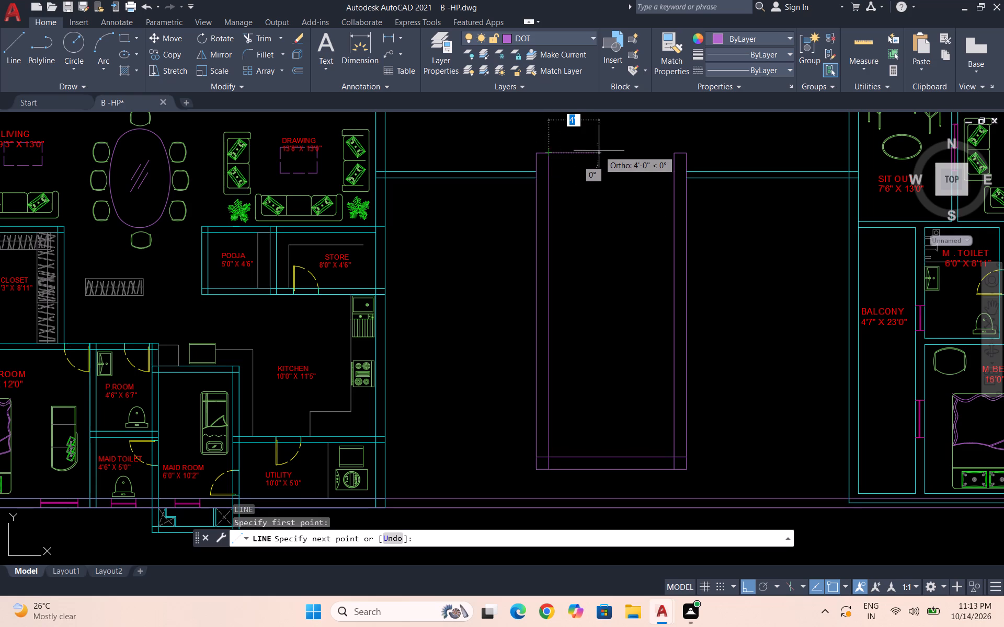
{"action": "type", "text": "1.5'"}
{"action": "key", "text": "Return"}
{"action": "key", "text": "Return"}
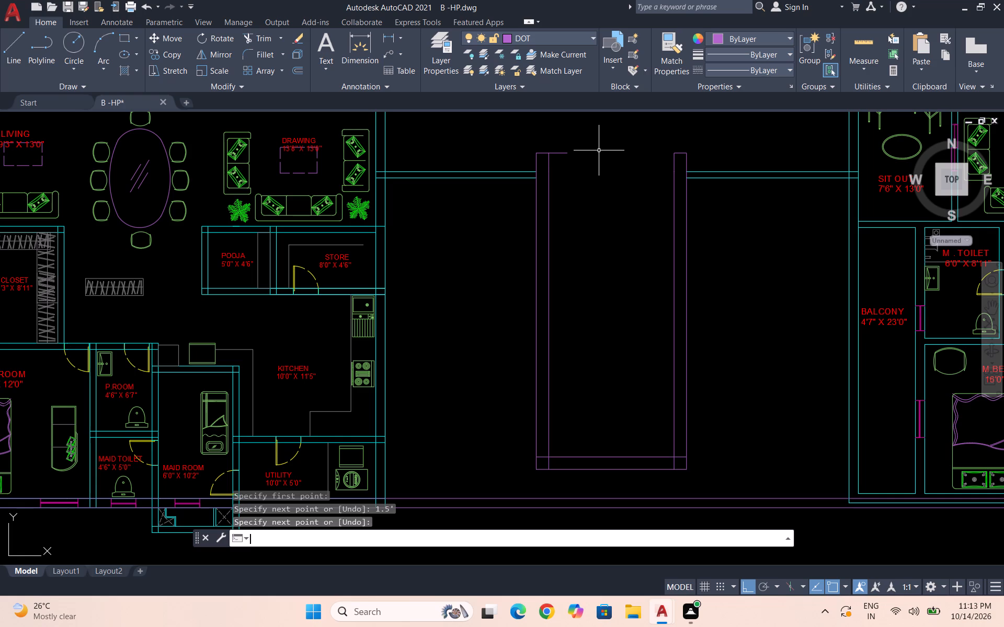
{"action": "key", "text": "z"}
{"action": "key", "text": "q"}
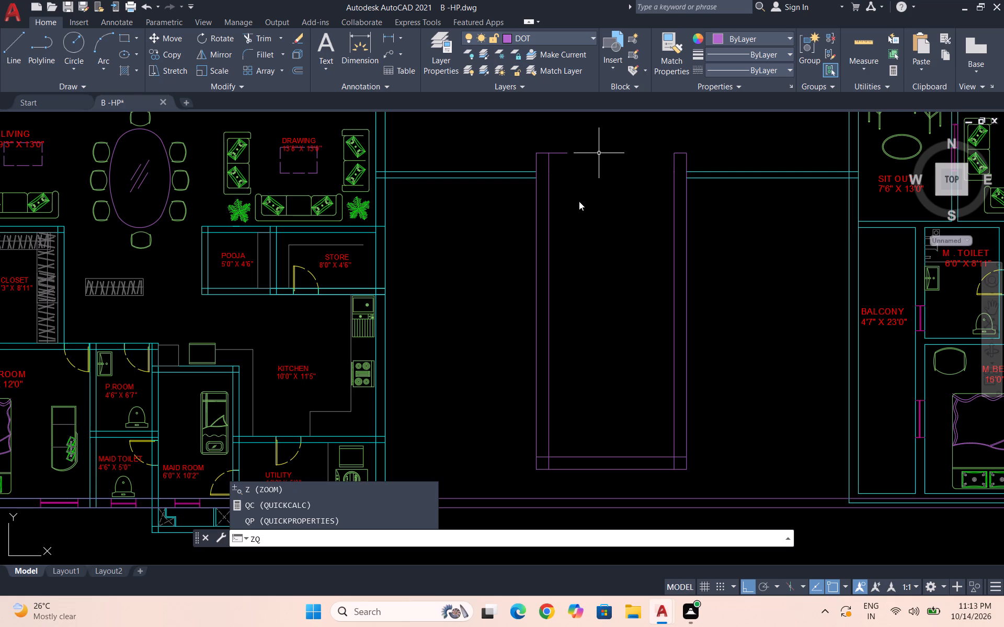
{"action": "key", "text": "Escape"}
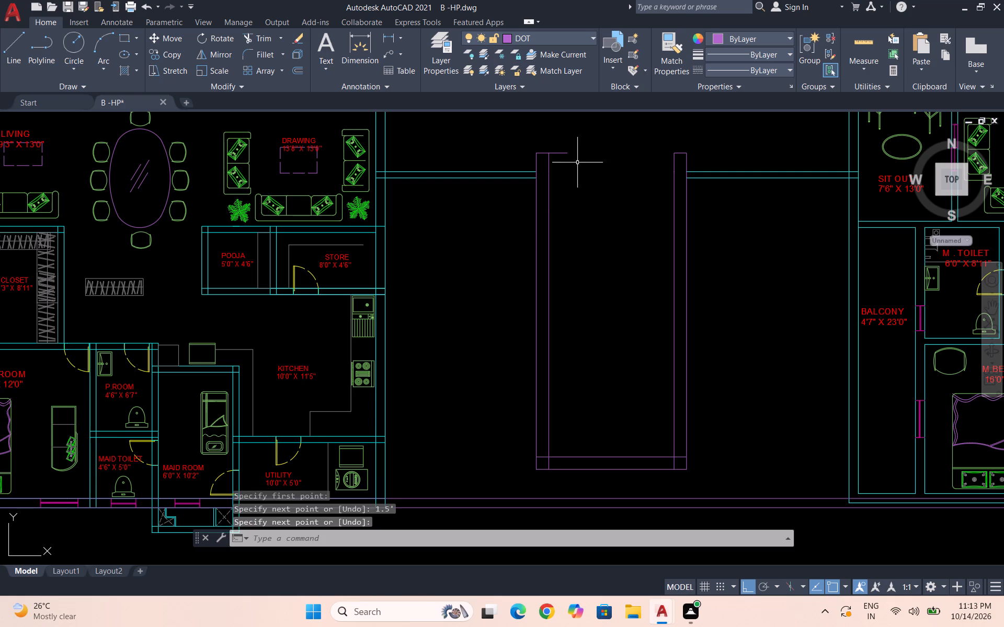
Copy the 1.5' line across the opening so its east end meets the east wall's inner north corner.
{"action": "left_click", "coordinate": [576, 161]}
{"action": "left_click", "coordinate": [561, 147]}
{"action": "type", "text": "CO"}
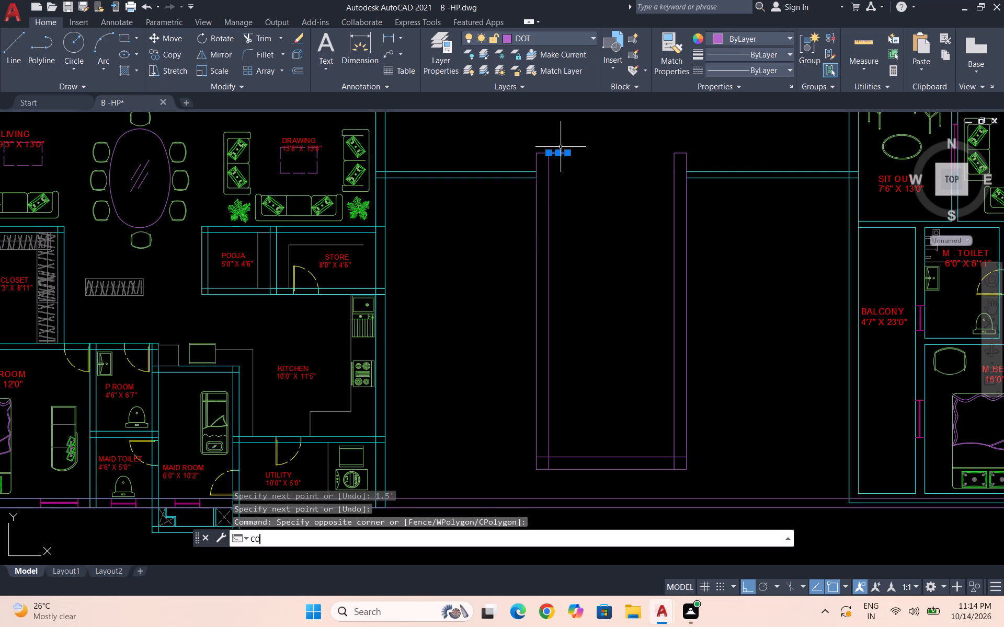
{"action": "key", "text": "Return"}
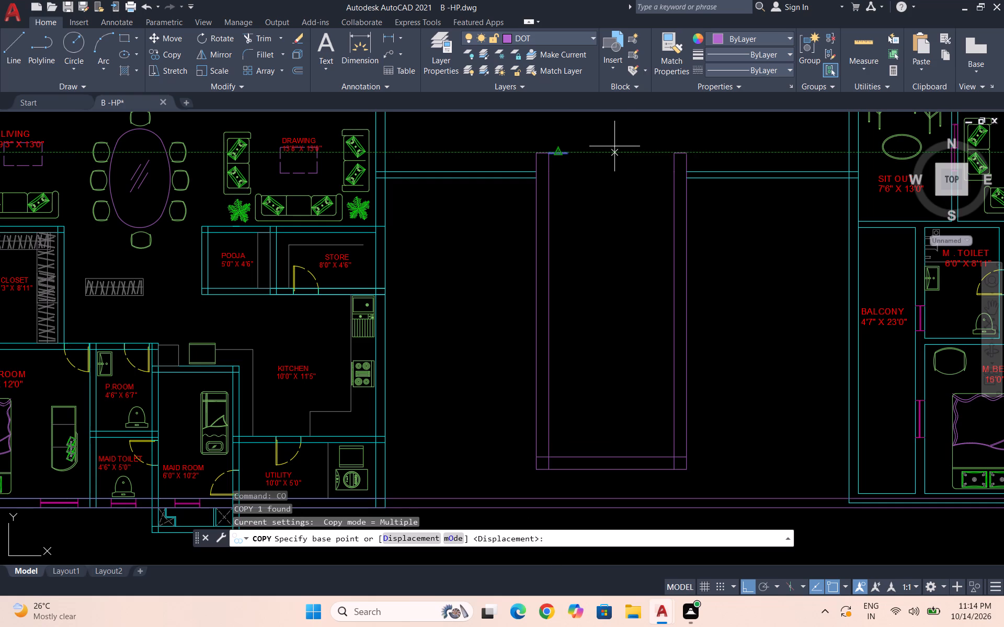
{"action": "scroll", "coordinate": [575, 152], "scroll_direction": "up", "scroll_amount": 3}
{"action": "scroll", "coordinate": [575, 155], "scroll_direction": "down", "scroll_amount": 2}
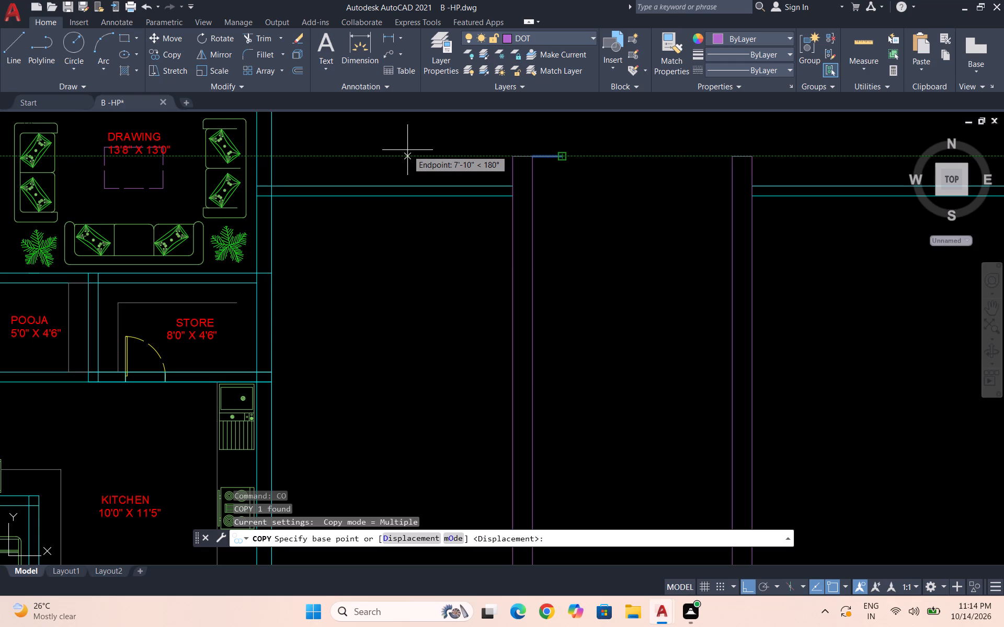
{"action": "left_click", "coordinate": [565, 155]}
{"action": "scroll", "coordinate": [507, 156], "scroll_direction": "down", "scroll_amount": 2}
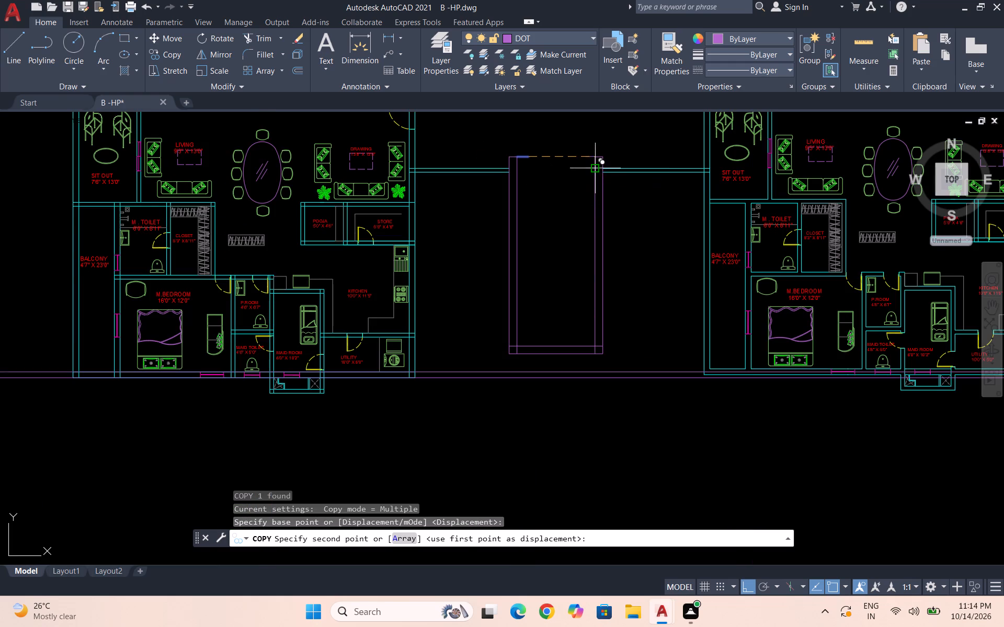
{"action": "left_click", "coordinate": [594, 159]}
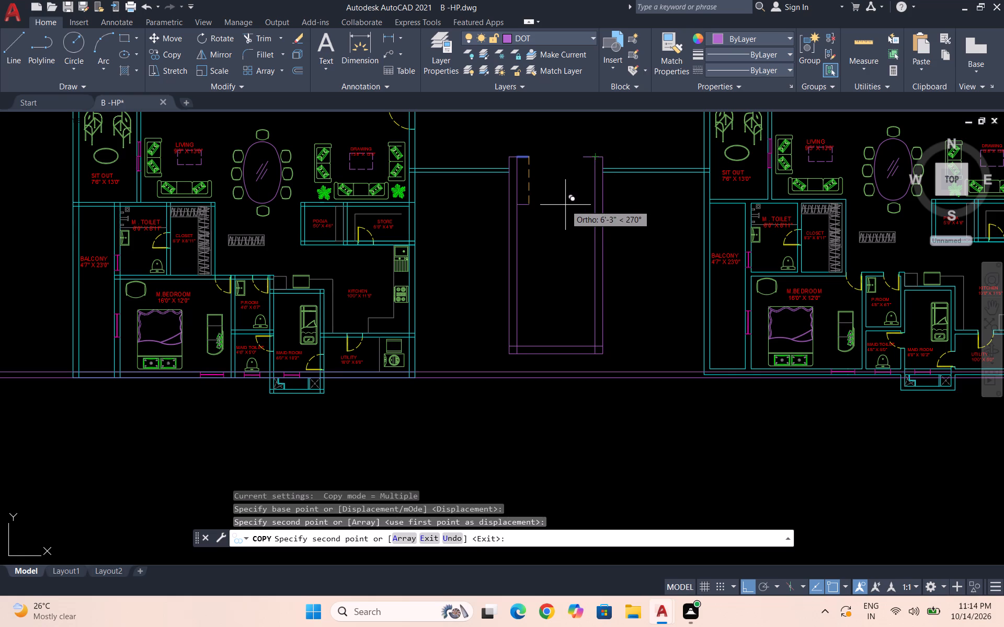
{"action": "key", "text": "Escape"}
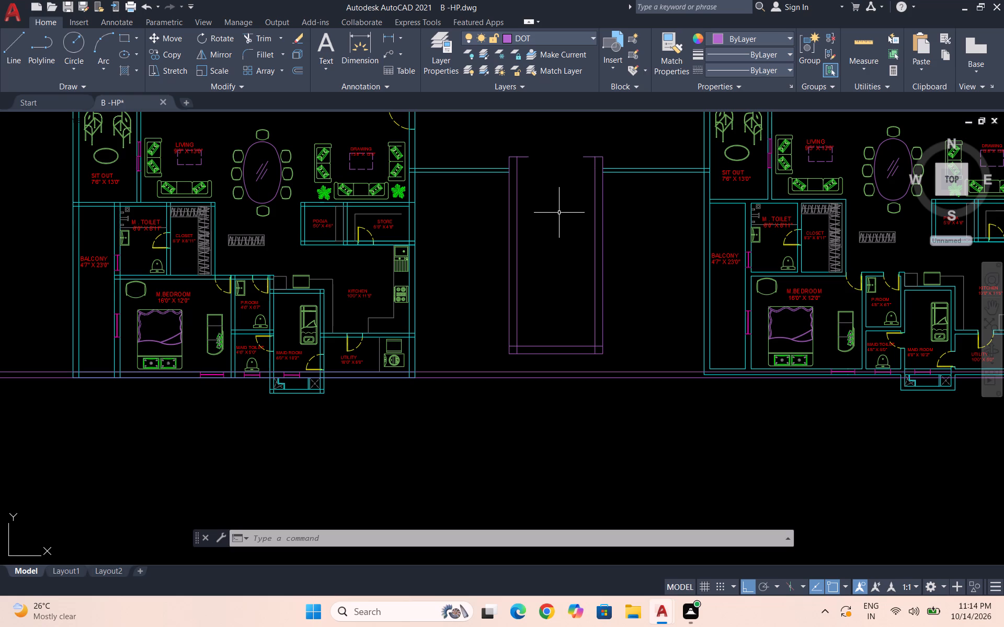
{"action": "key", "text": "Escape"}
Offset the 1.5' line and the end cap at the west wall's north end 1' south.
{"action": "key", "text": "o"}
{"action": "key", "text": "Return"}
{"action": "type", "text": "1'"}
{"action": "key", "text": "Return"}
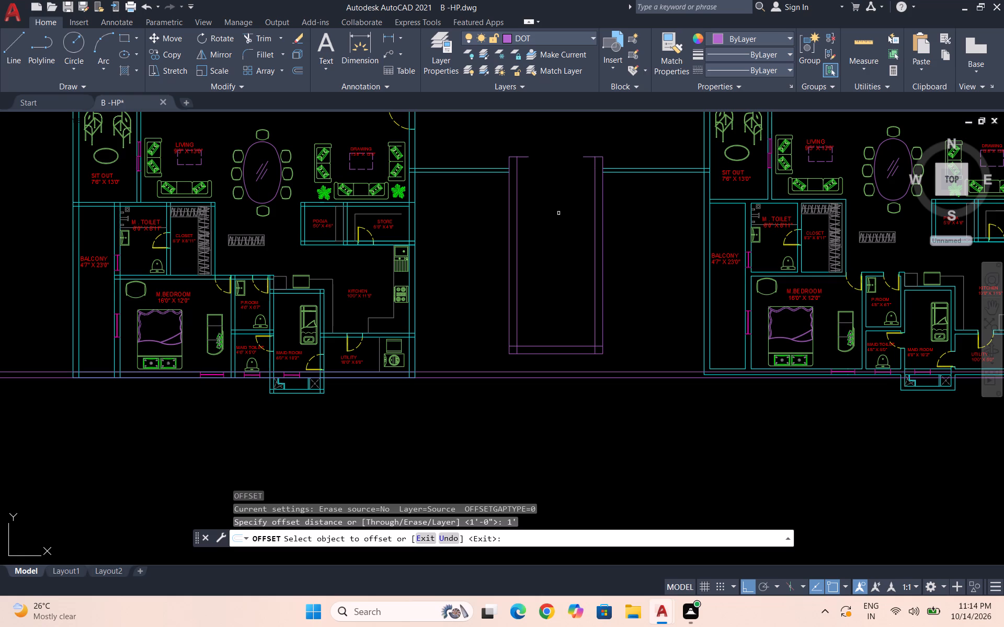
{"action": "left_click", "coordinate": [521, 157]}
{"action": "left_click", "coordinate": [527, 172]}
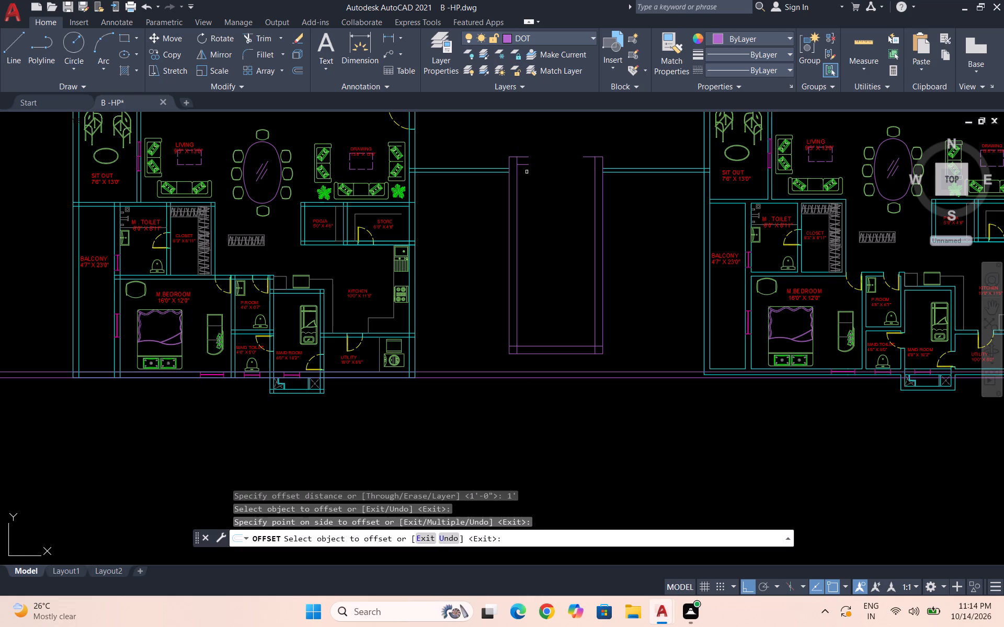
{"action": "scroll", "coordinate": [522, 155], "scroll_direction": "up", "scroll_amount": 3}
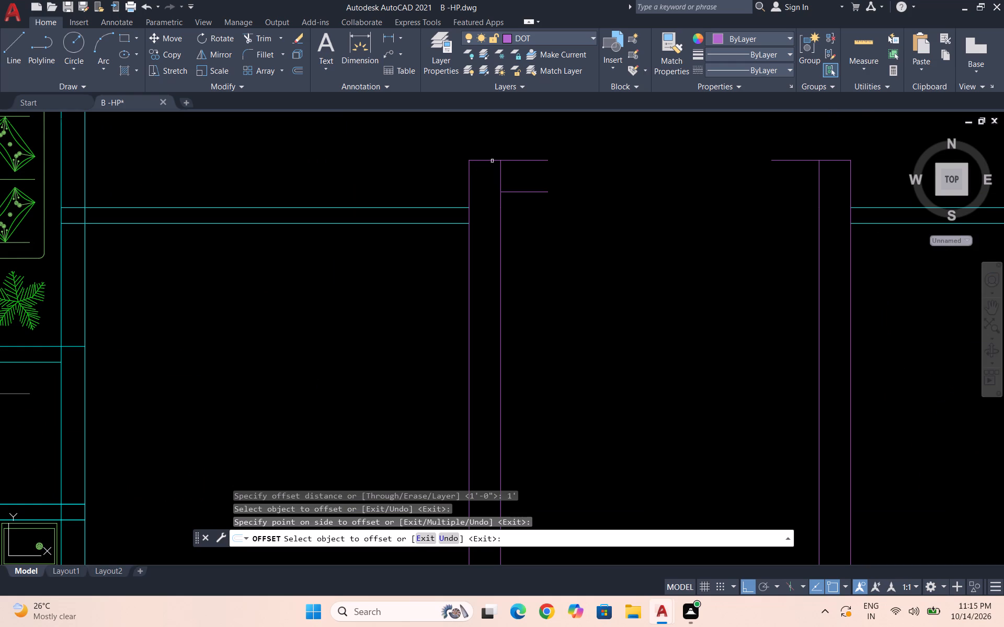
{"action": "left_click", "coordinate": [490, 161]}
{"action": "left_click", "coordinate": [496, 204]}
Offset the end cap at the east wall's north end and its adjoining 1.5' line 1' south.
{"action": "scroll", "coordinate": [428, 203], "scroll_direction": "down", "scroll_amount": 1}
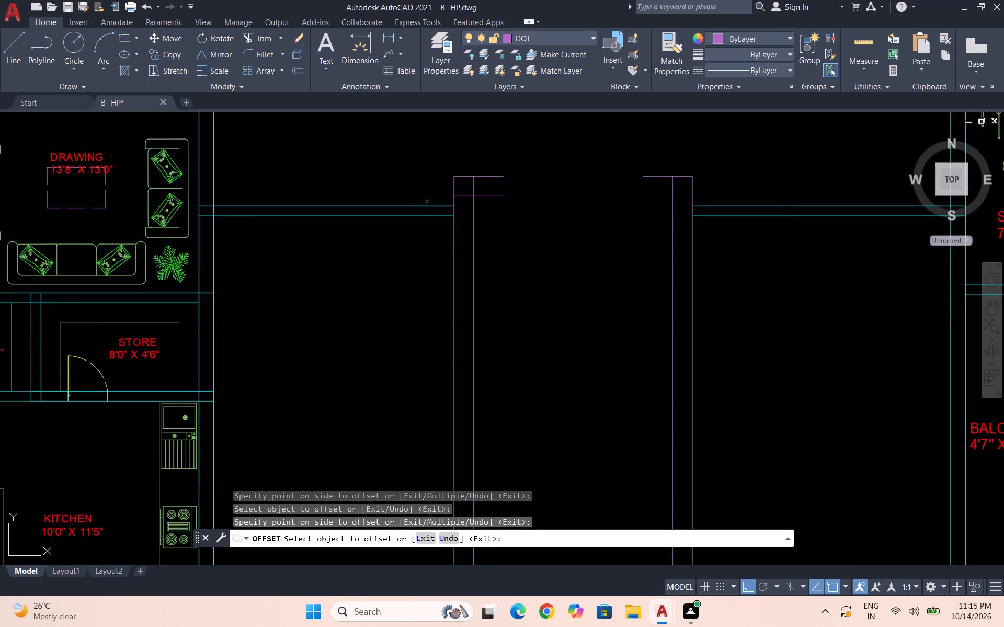
{"action": "scroll", "coordinate": [427, 202], "scroll_direction": "down", "scroll_amount": 1}
{"action": "scroll", "coordinate": [576, 190], "scroll_direction": "up", "scroll_amount": 4}
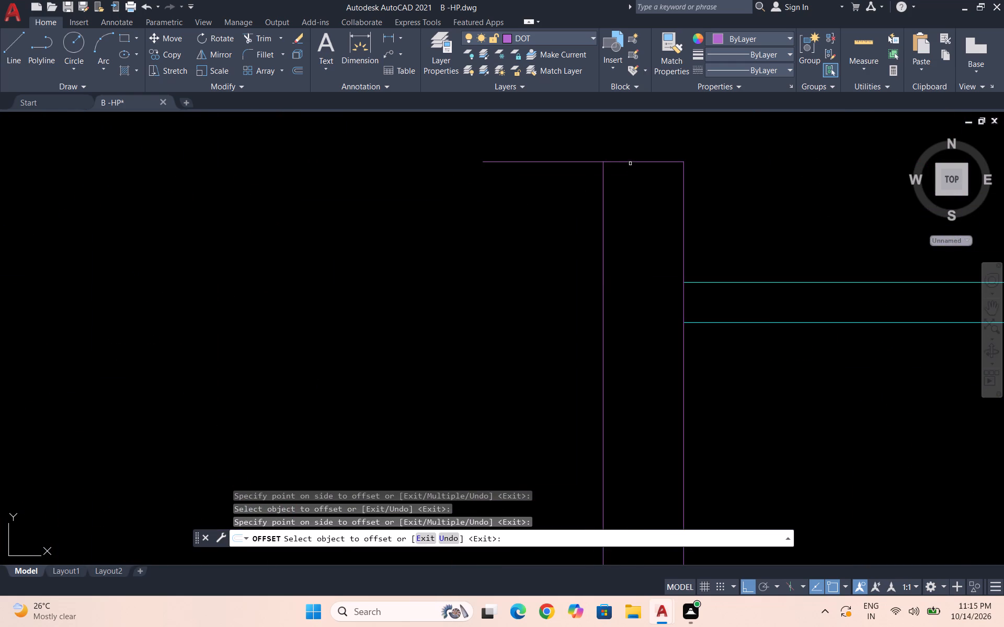
{"action": "left_click", "coordinate": [623, 161]}
{"action": "left_click", "coordinate": [610, 219]}
{"action": "left_click", "coordinate": [565, 160]}
{"action": "left_click", "coordinate": [554, 216]}
{"action": "scroll", "coordinate": [513, 250], "scroll_direction": "down", "scroll_amount": 2}
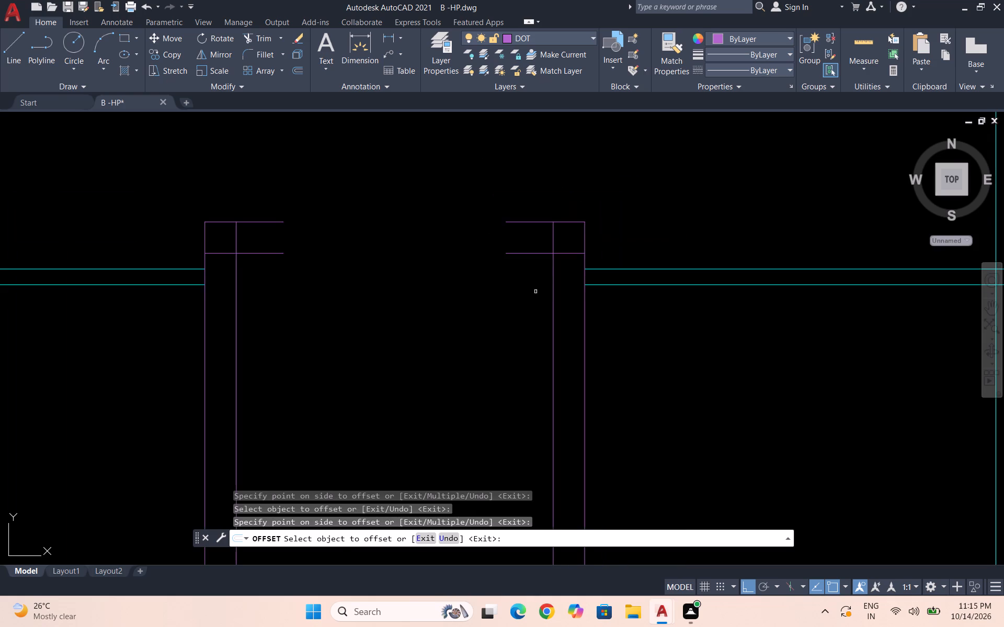
{"action": "key", "text": "Escape"}
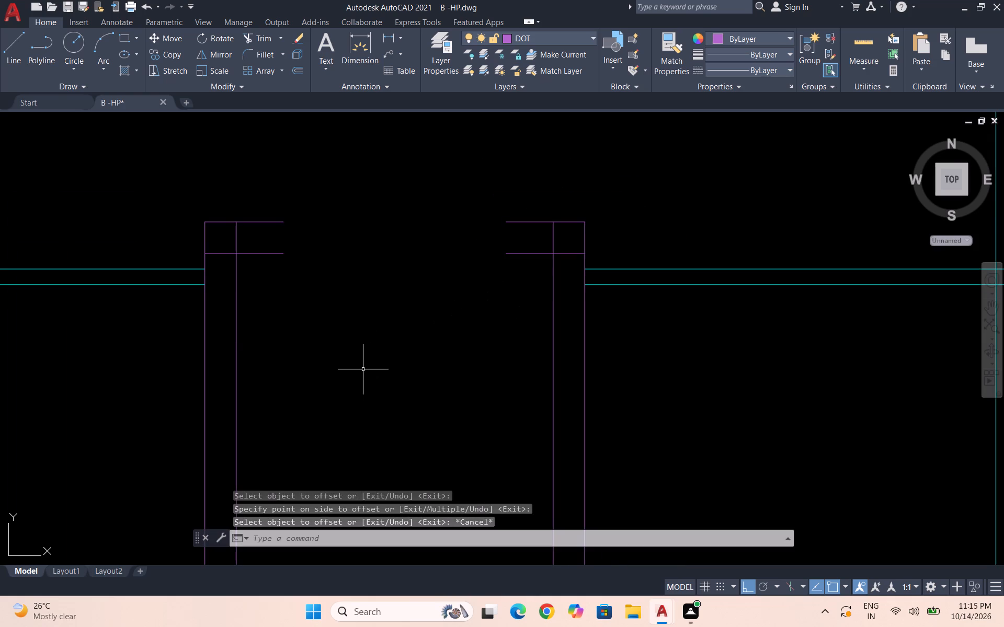
{"action": "key", "text": "Escape"}
Close the open inner ends of the west and east wall returns with a 1' vertical line each.
{"action": "key", "text": "l"}
{"action": "key", "text": "shift+Return"}
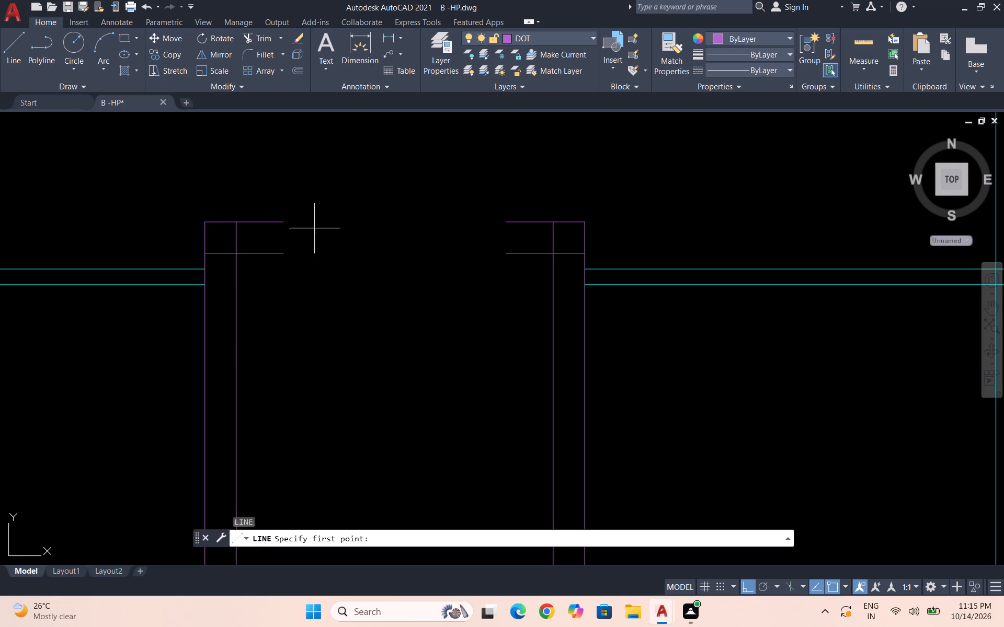
{"action": "left_click", "coordinate": [283, 219]}
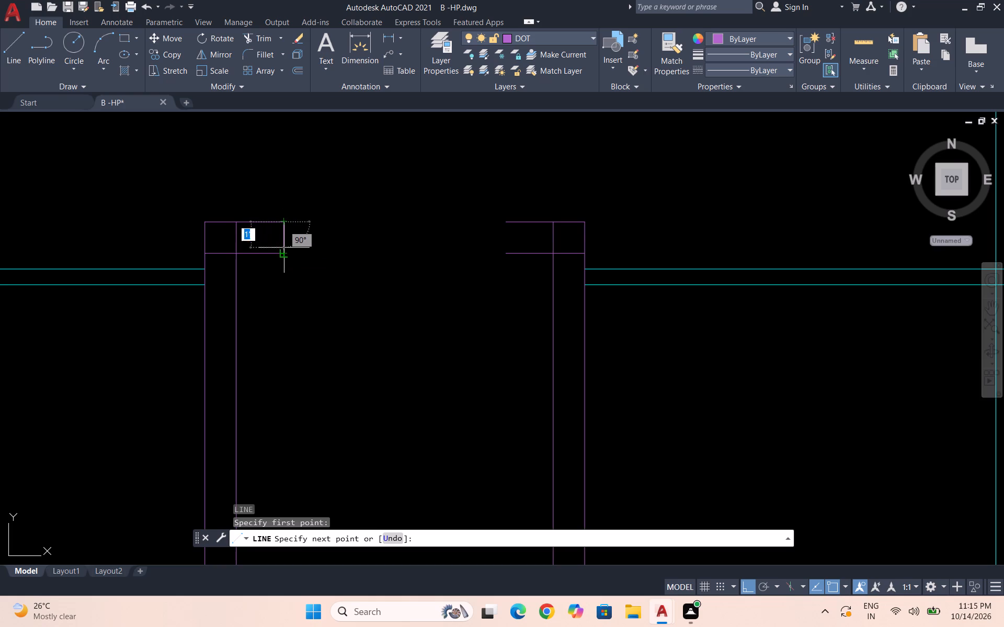
{"action": "left_click", "coordinate": [284, 252]}
{"action": "key", "text": "space"}
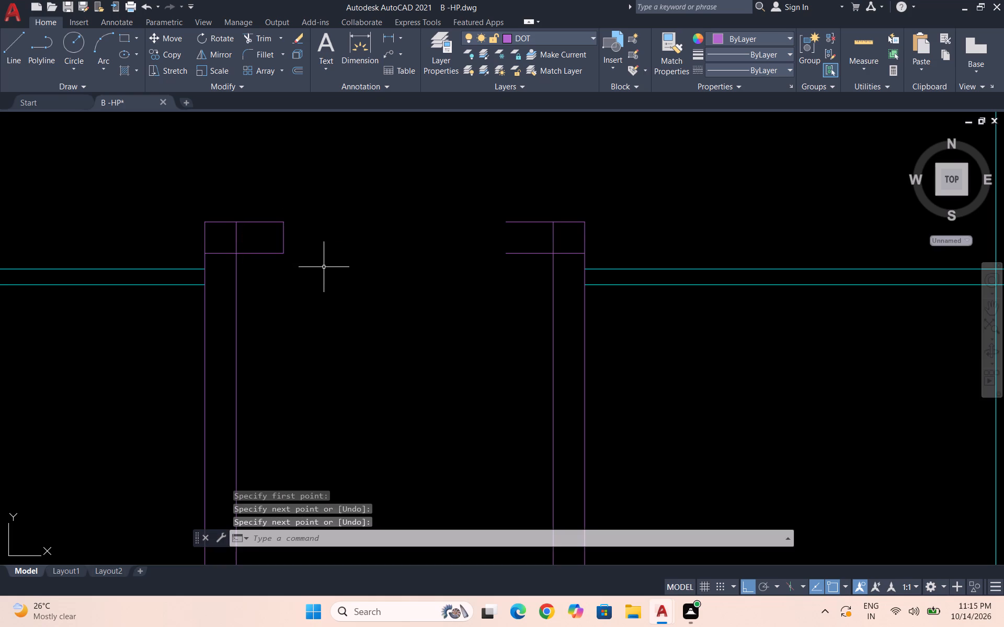
{"action": "key", "text": "space"}
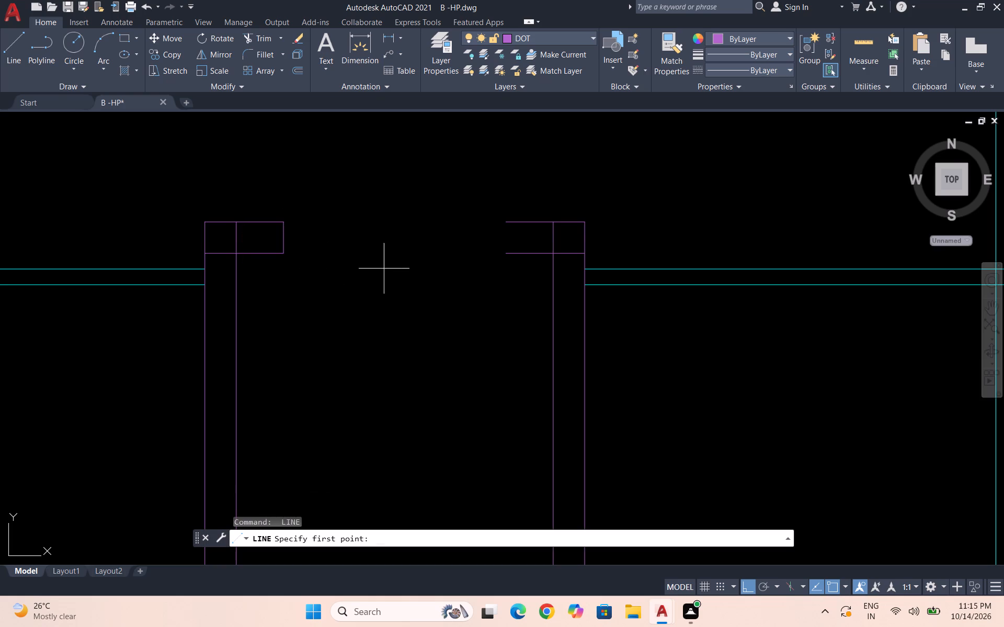
{"action": "left_click", "coordinate": [507, 254]}
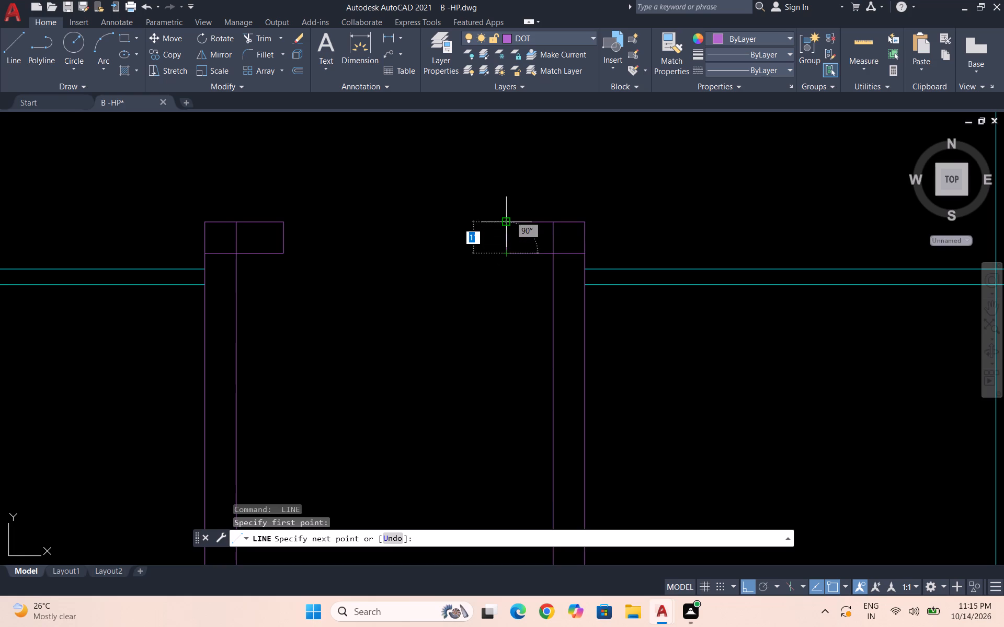
{"action": "left_click", "coordinate": [507, 221]}
{"action": "key", "text": "Escape"}
Make Lift the current layer.
{"action": "scroll", "coordinate": [489, 218], "scroll_direction": "down", "scroll_amount": 2}
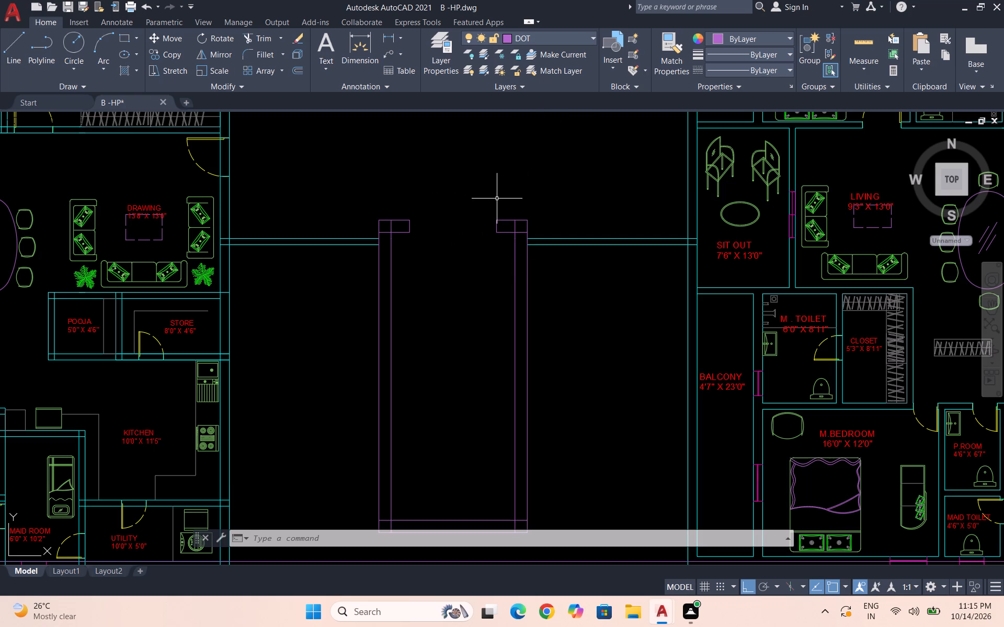
{"action": "left_click", "coordinate": [567, 41]}
{"action": "left_click", "coordinate": [554, 147]}
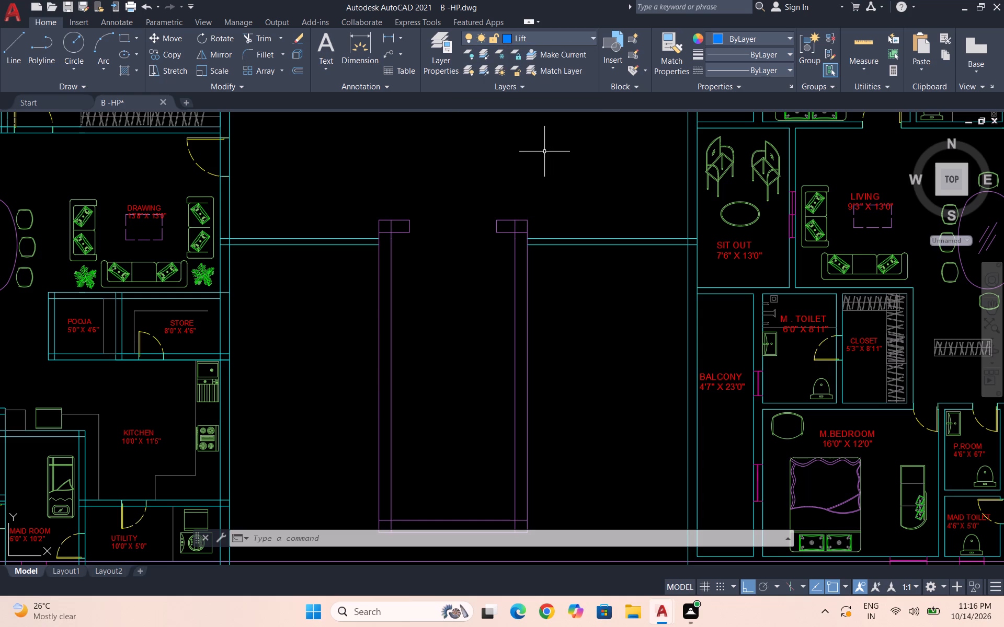
Move all the enclosure's wall lines, including both returns at the north opening, to the Lift layer.
{"action": "scroll", "coordinate": [573, 292], "scroll_direction": "down", "scroll_amount": 2}
{"action": "scroll", "coordinate": [552, 383], "scroll_direction": "up", "scroll_amount": 2}
{"action": "left_click", "coordinate": [584, 399]}
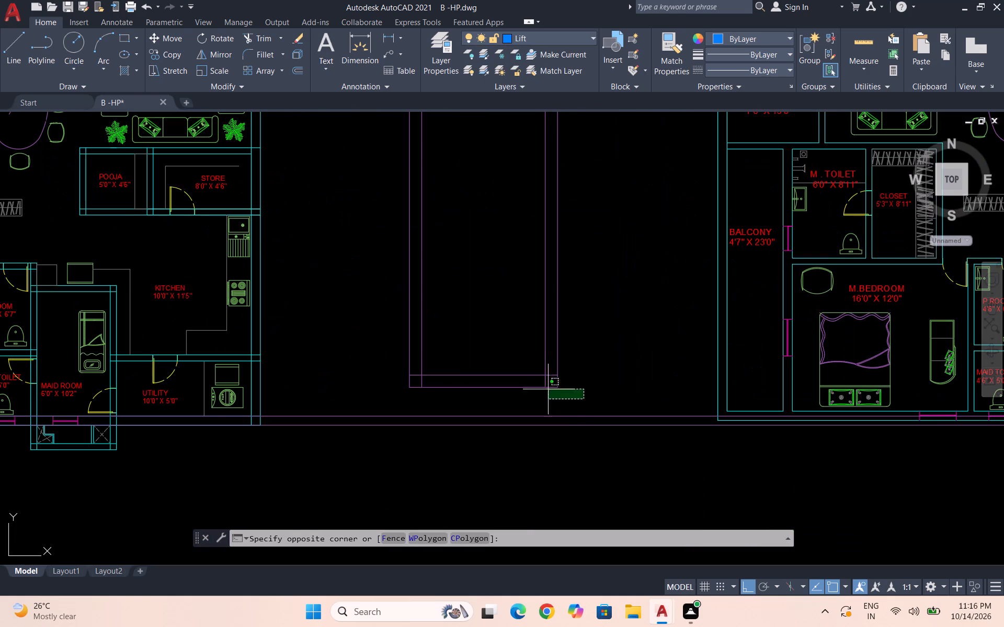
{"action": "left_click", "coordinate": [362, 265]}
{"action": "scroll", "coordinate": [399, 327], "scroll_direction": "down", "scroll_amount": 3}
{"action": "scroll", "coordinate": [433, 270], "scroll_direction": "up", "scroll_amount": 4}
{"action": "scroll", "coordinate": [475, 256], "scroll_direction": "up", "scroll_amount": 2}
{"action": "scroll", "coordinate": [569, 268], "scroll_direction": "up", "scroll_amount": 3}
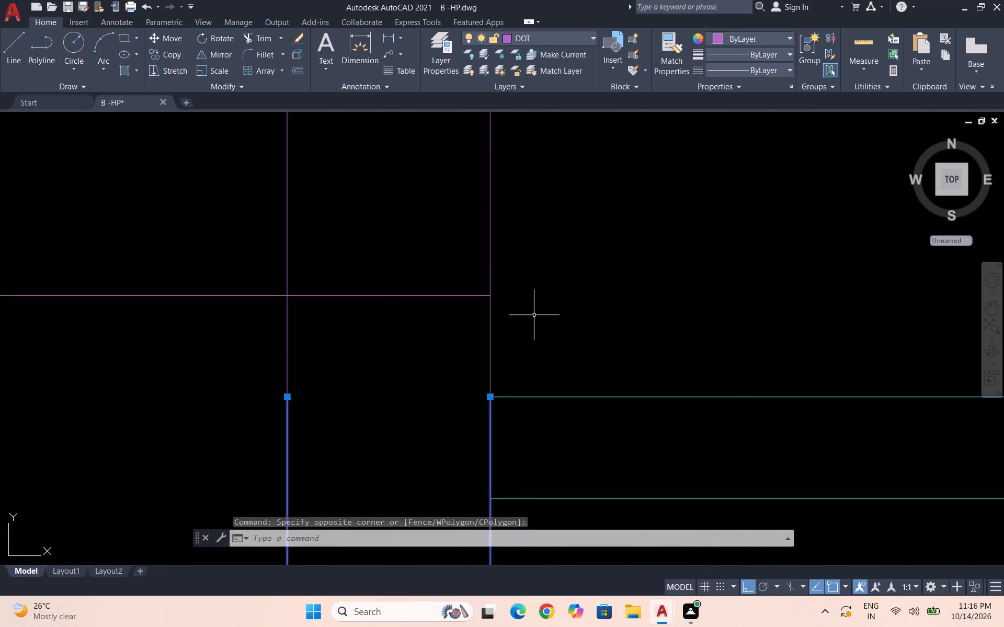
{"action": "left_click", "coordinate": [534, 315]}
{"action": "scroll", "coordinate": [634, 255], "scroll_direction": "down", "scroll_amount": 2}
{"action": "left_click", "coordinate": [342, 189]}
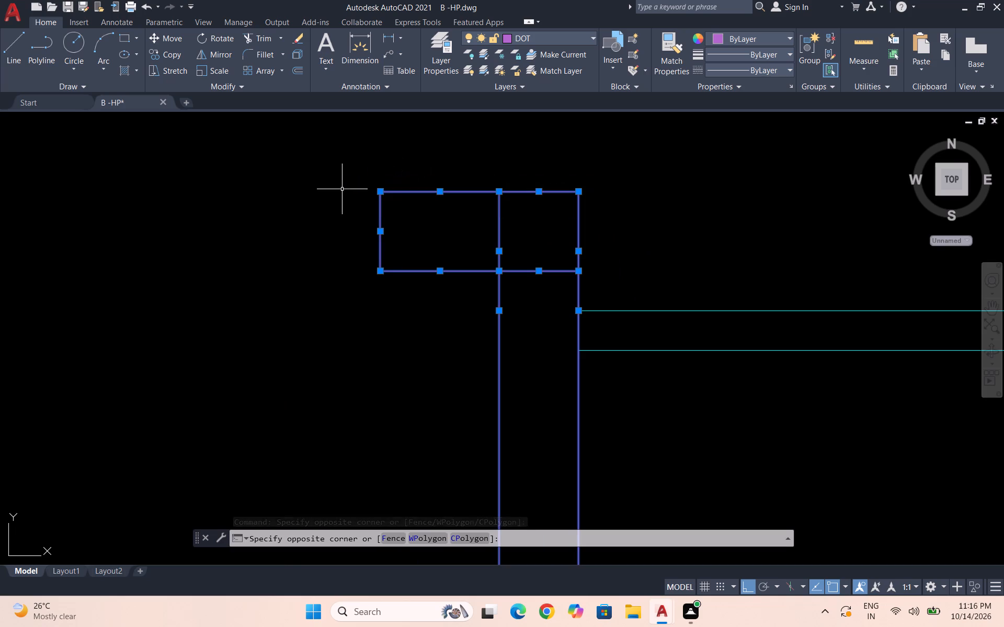
{"action": "scroll", "coordinate": [664, 231], "scroll_direction": "down", "scroll_amount": 2}
{"action": "scroll", "coordinate": [608, 231], "scroll_direction": "down", "scroll_amount": 2}
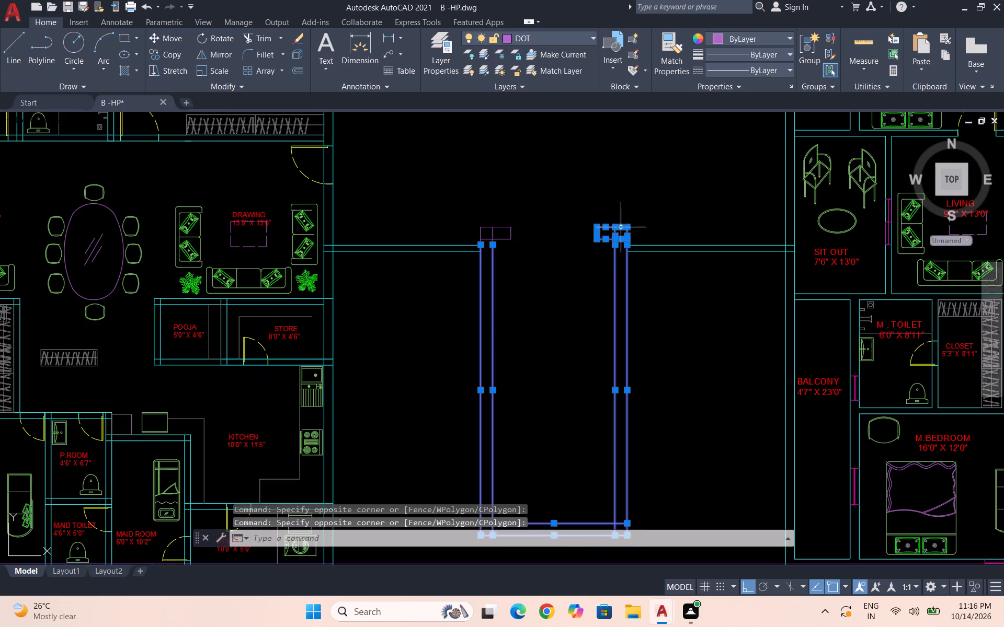
{"action": "scroll", "coordinate": [484, 230], "scroll_direction": "up", "scroll_amount": 2}
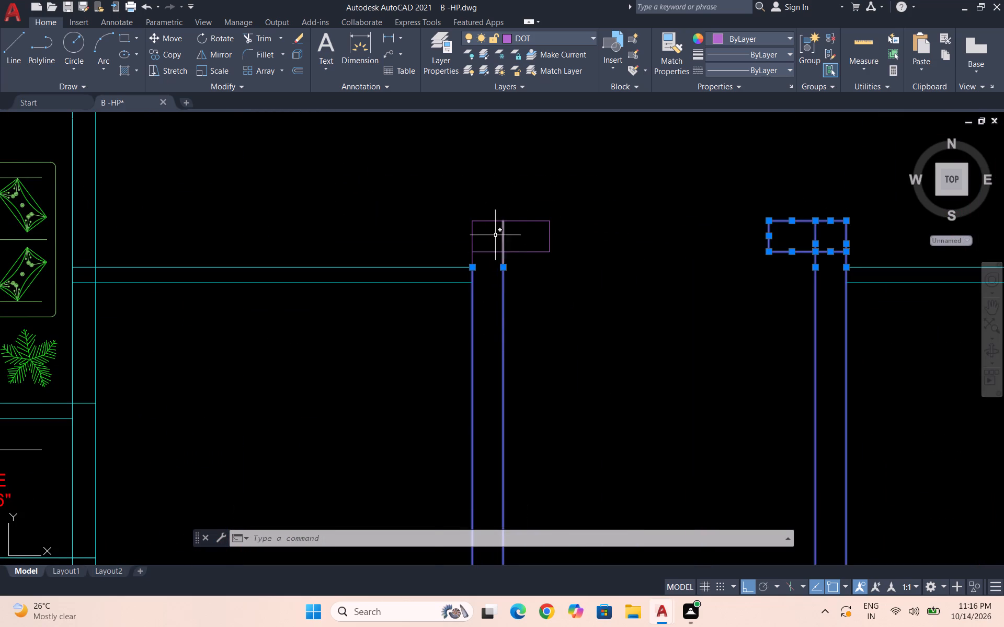
{"action": "scroll", "coordinate": [495, 235], "scroll_direction": "up", "scroll_amount": 2}
{"action": "left_click", "coordinate": [643, 288]}
{"action": "left_click", "coordinate": [406, 184]}
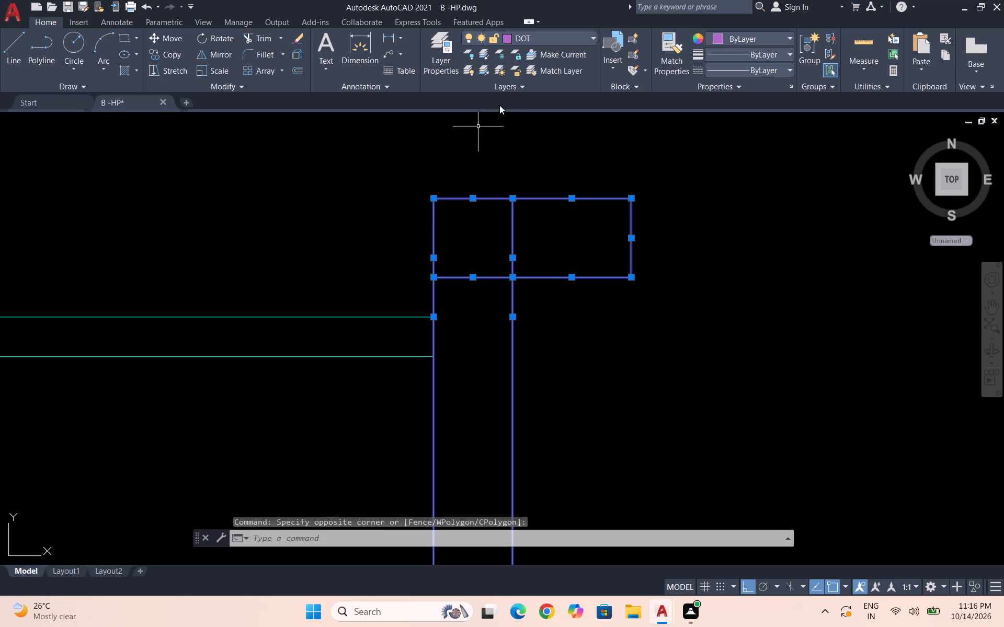
{"action": "left_click", "coordinate": [558, 38]}
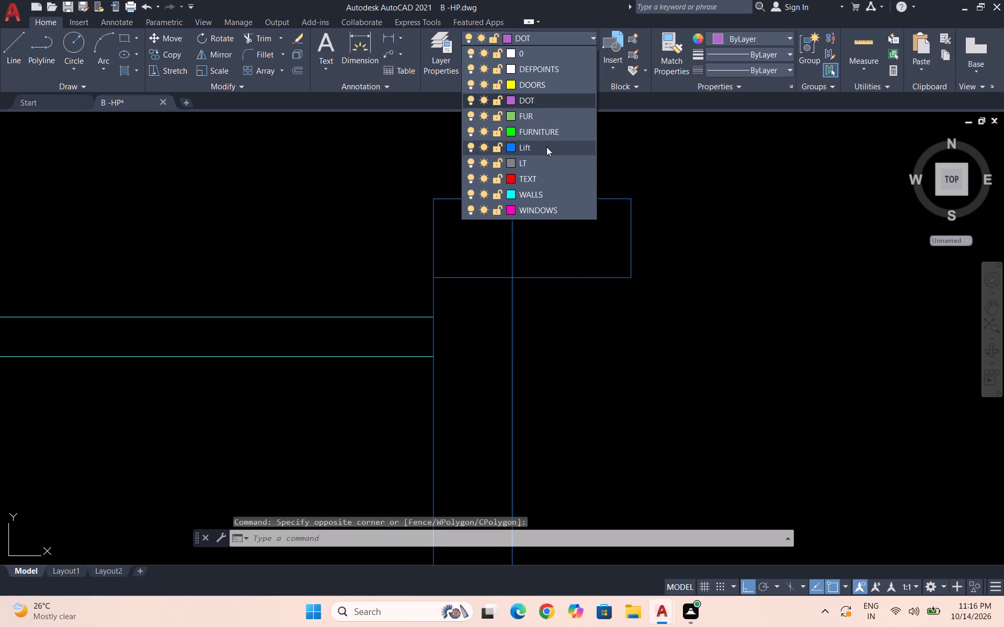
{"action": "left_click", "coordinate": [546, 147]}
{"action": "scroll", "coordinate": [541, 188], "scroll_direction": "down", "scroll_amount": 4}
{"action": "key", "text": "Escape"}
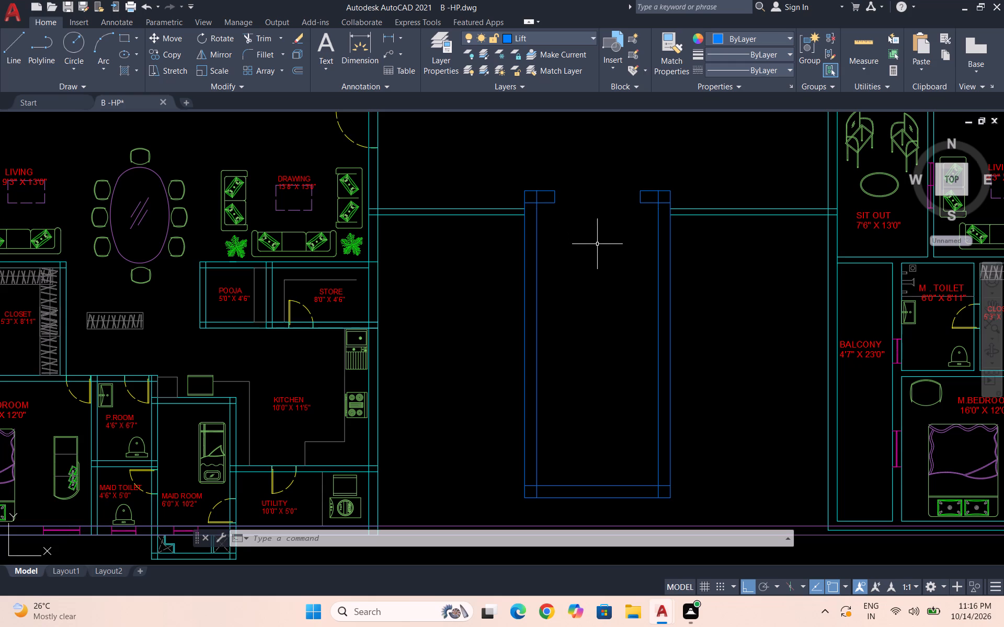
{"action": "key", "text": "Escape"}
{"action": "key", "text": "Escape"}
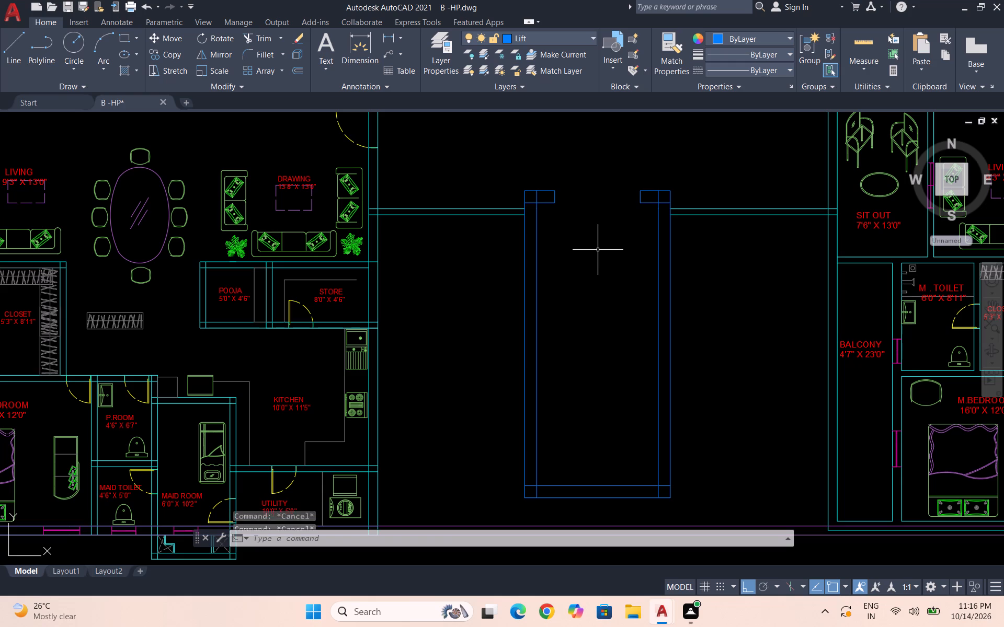
{"action": "key", "text": "Escape"}
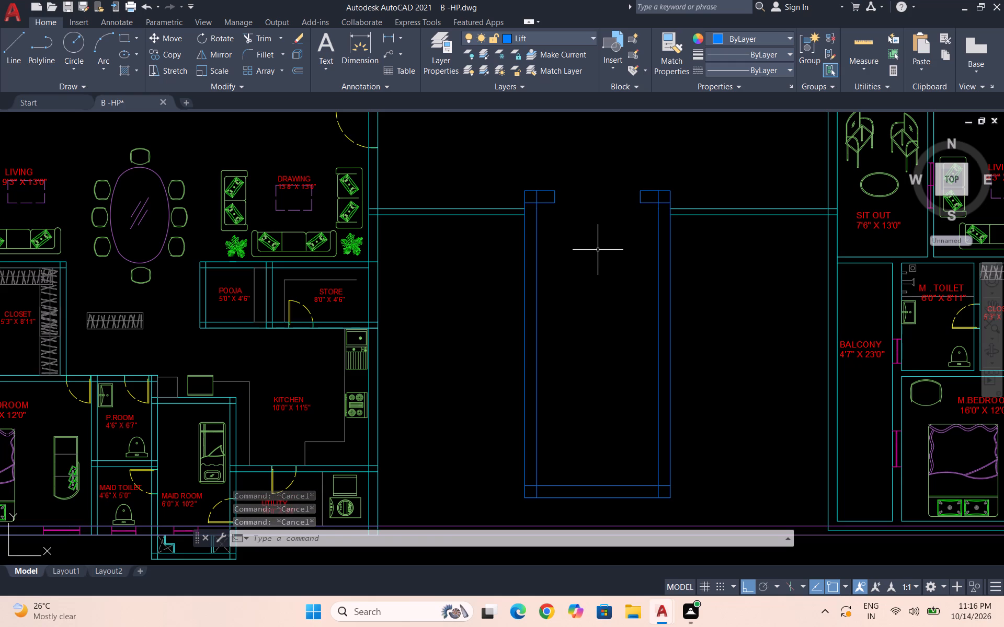
Draw a horizontal line across the enclosure's southern part, from the east wall's inner face to the west wall's inner face.
{"action": "key", "text": "l"}
{"action": "key", "text": "Return"}
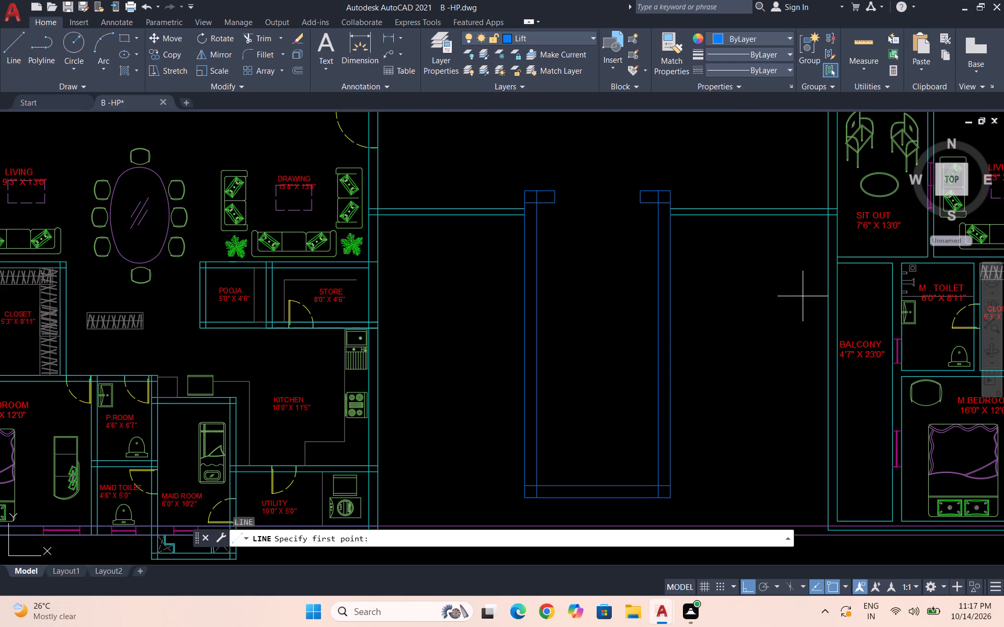
{"action": "scroll", "coordinate": [802, 295], "scroll_direction": "down", "scroll_amount": 1}
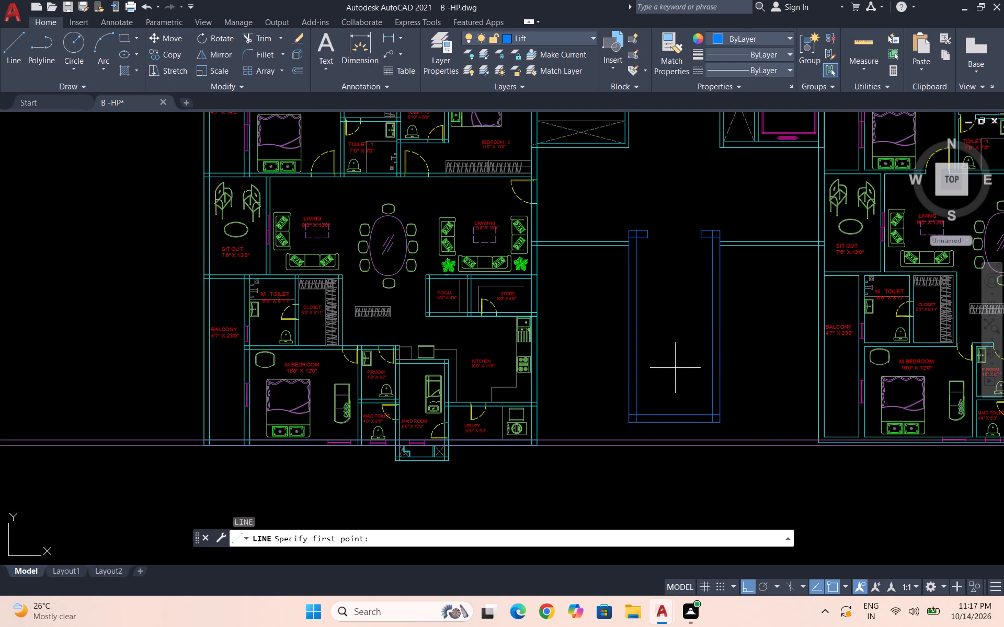
{"action": "scroll", "coordinate": [654, 385], "scroll_direction": "up", "scroll_amount": 1}
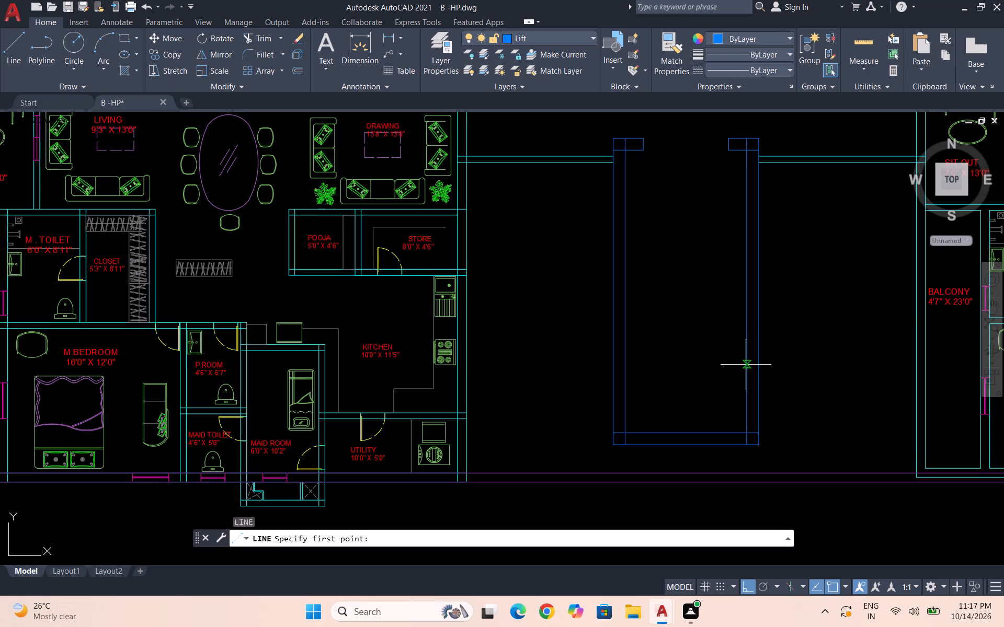
{"action": "left_click", "coordinate": [746, 365]}
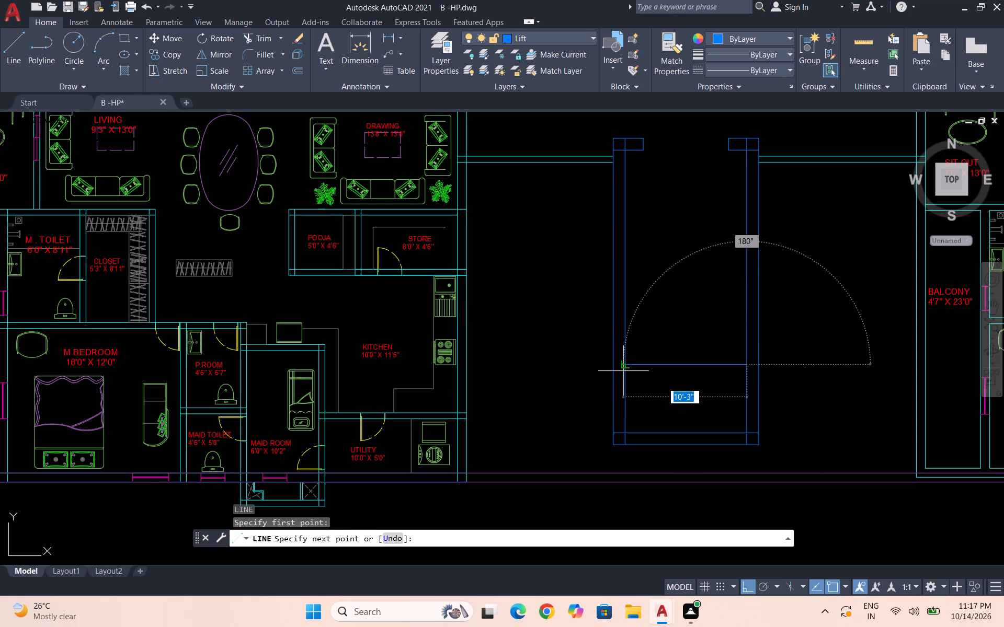
{"action": "left_click", "coordinate": [623, 371]}
{"action": "key", "text": "Escape"}
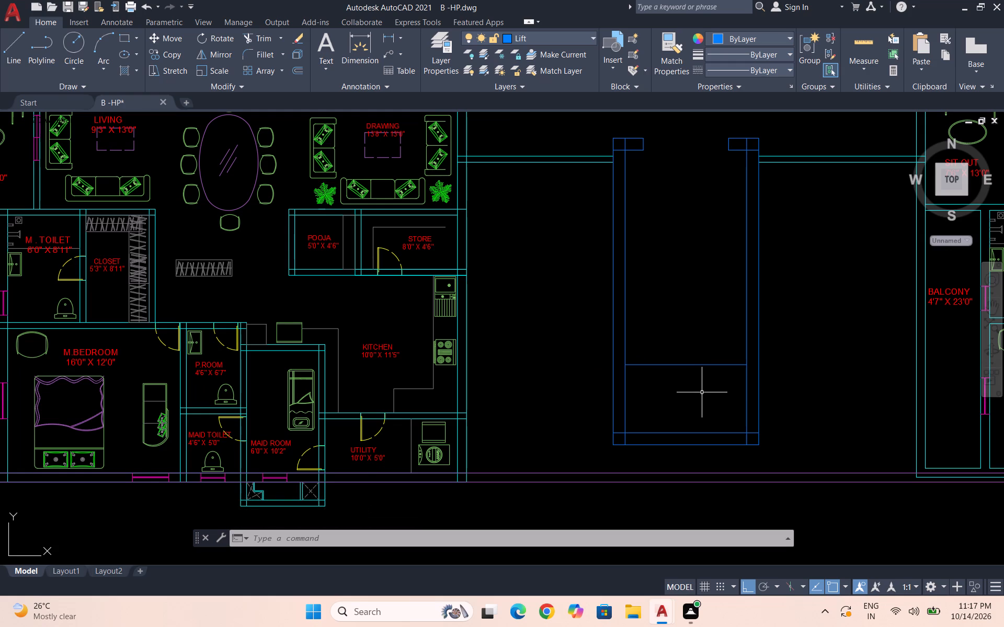
{"action": "key", "text": "Escape"}
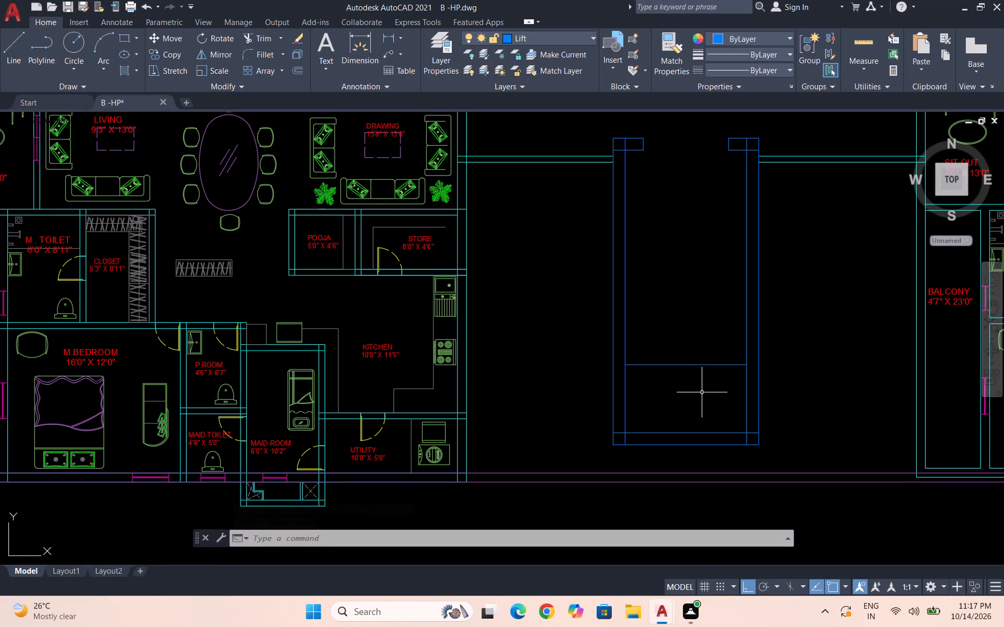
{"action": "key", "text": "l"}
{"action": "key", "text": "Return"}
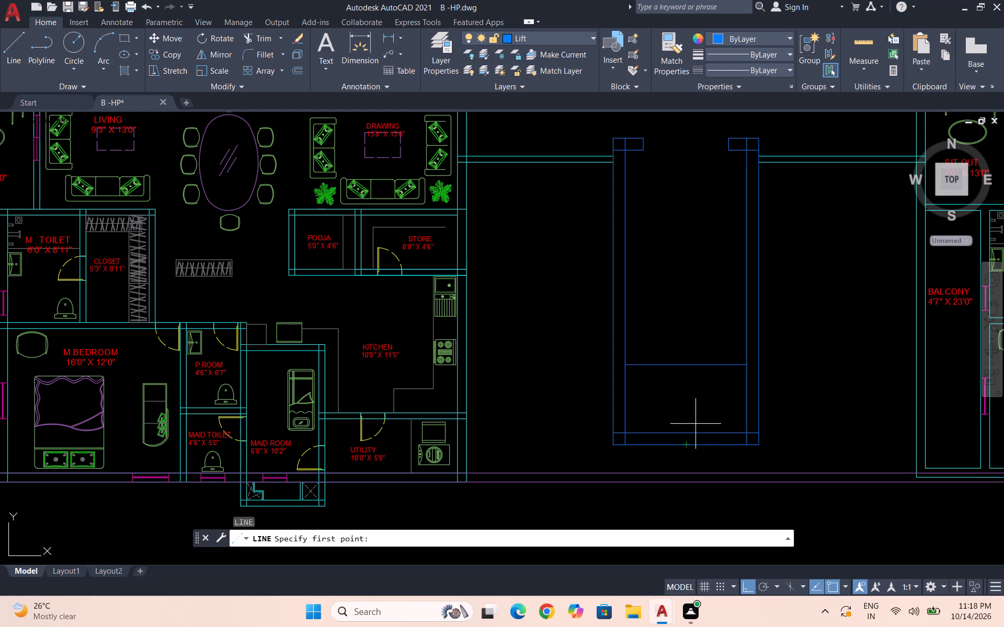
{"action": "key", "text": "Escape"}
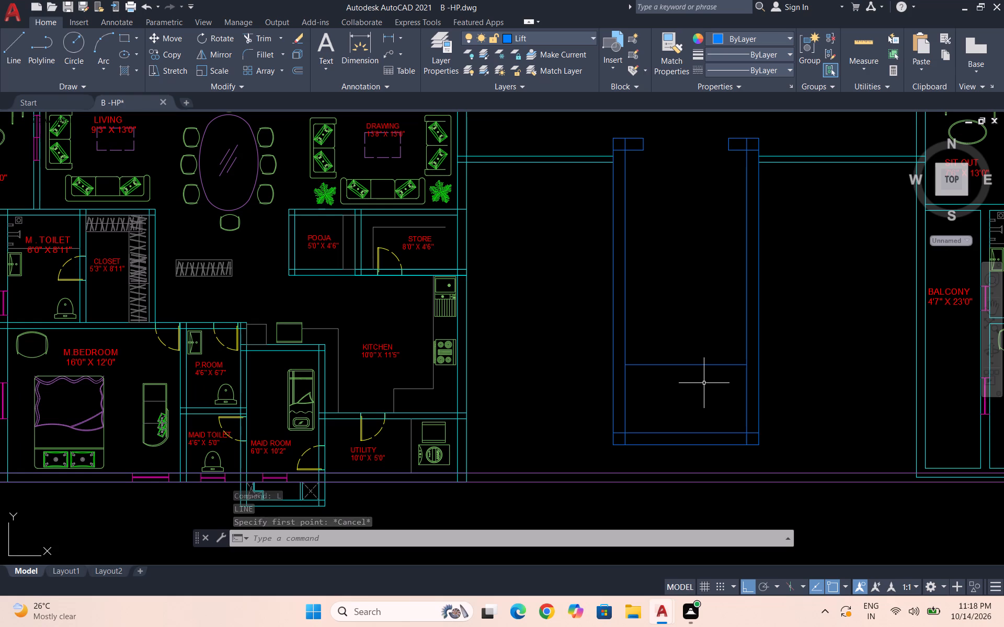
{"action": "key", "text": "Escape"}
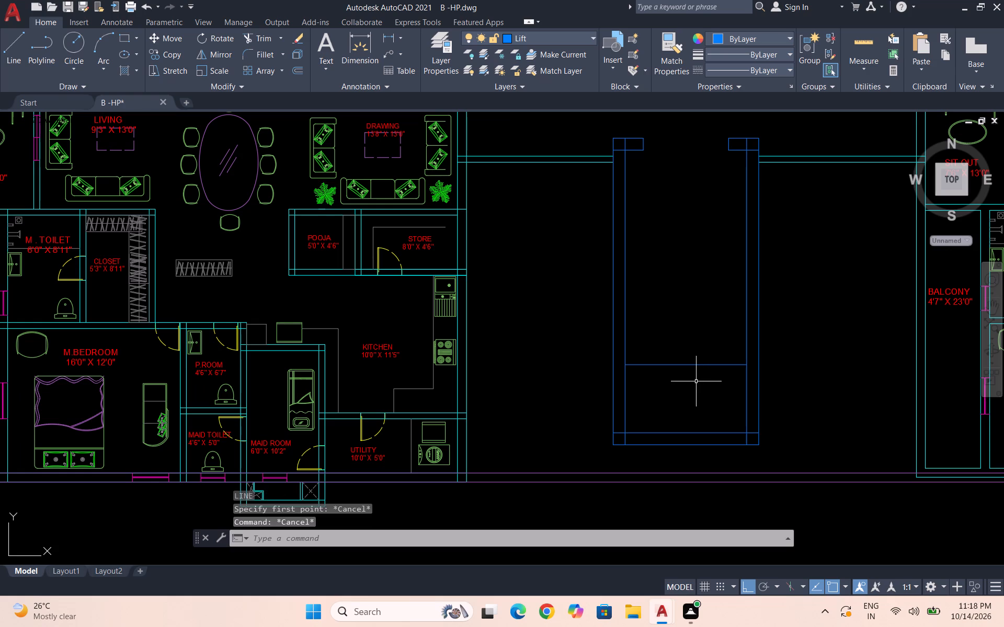
Array-copy the enclosure's horizontal cross line northward as 11 stair tread lines in total, spaced 1' apart.
{"action": "left_click_drag", "start_coordinate": [698, 382], "coordinate": [690, 374]}
{"action": "left_click", "coordinate": [649, 351]}
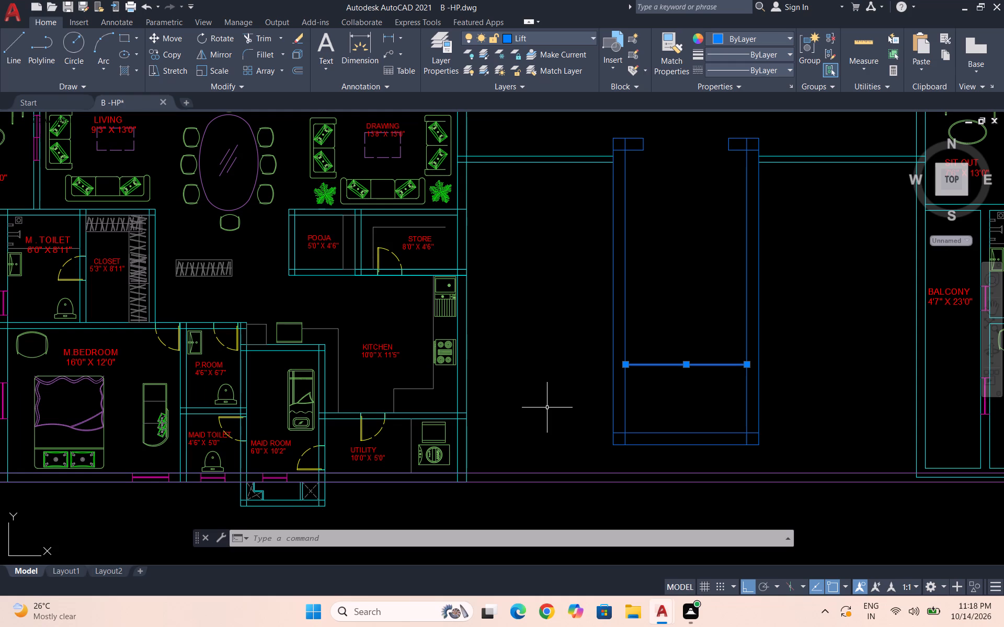
{"action": "type", "text": "CO"}
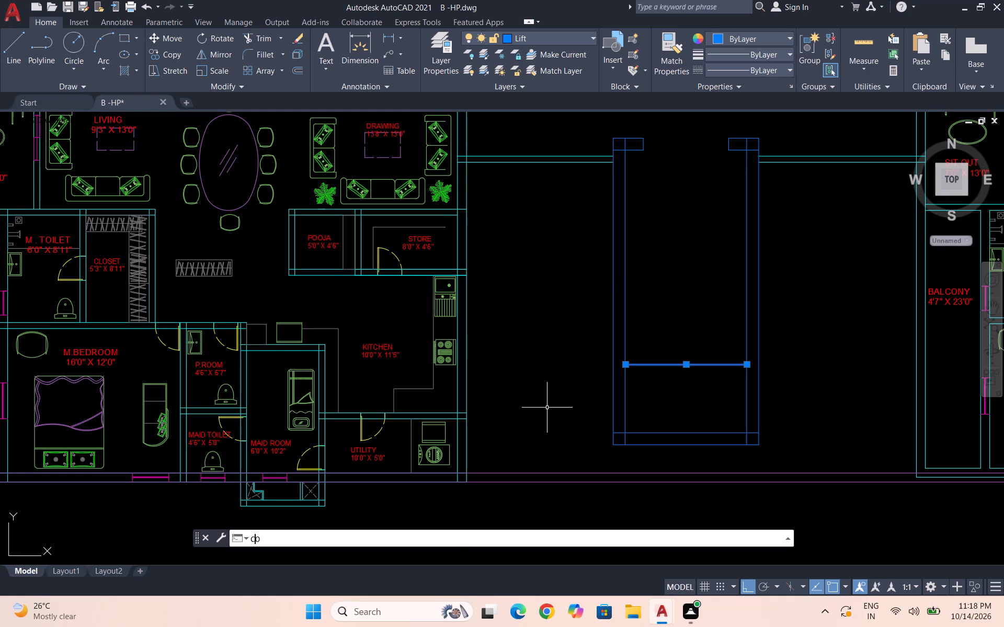
{"action": "key", "text": "Return"}
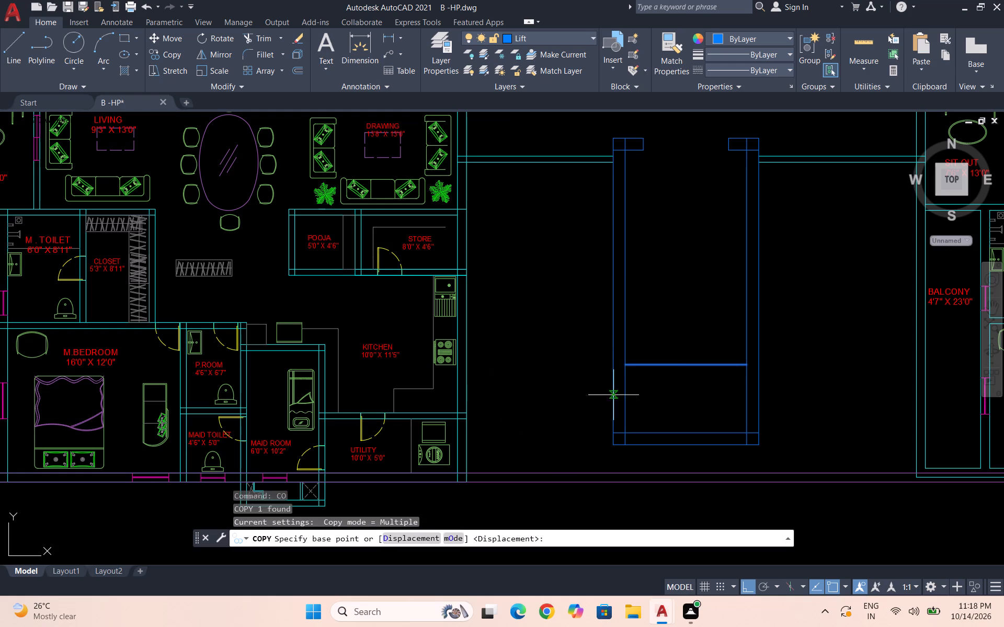
{"action": "left_click", "coordinate": [627, 365]}
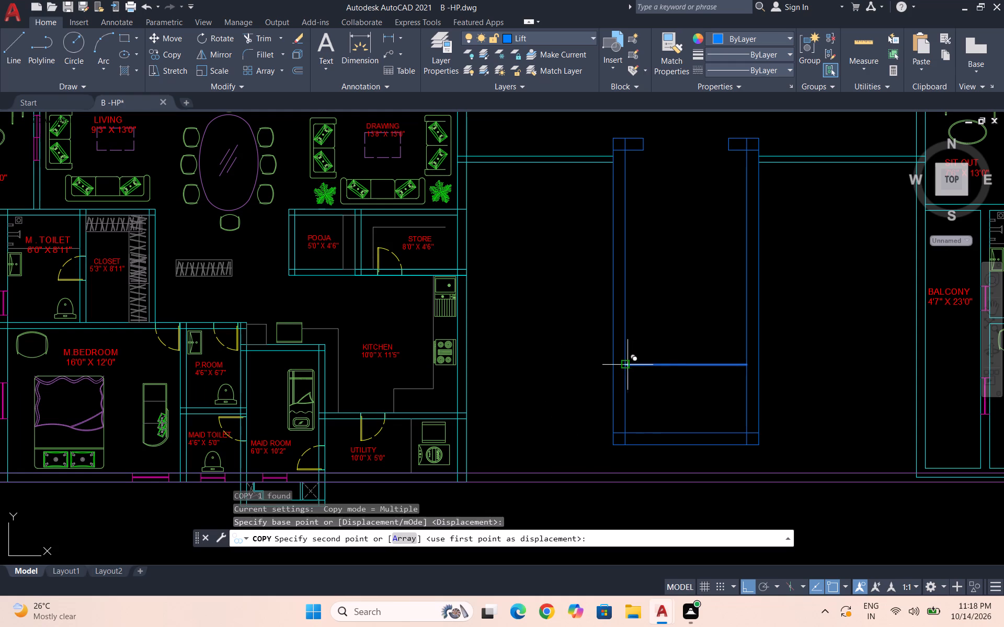
{"action": "key", "text": "a"}
{"action": "key", "text": "Return"}
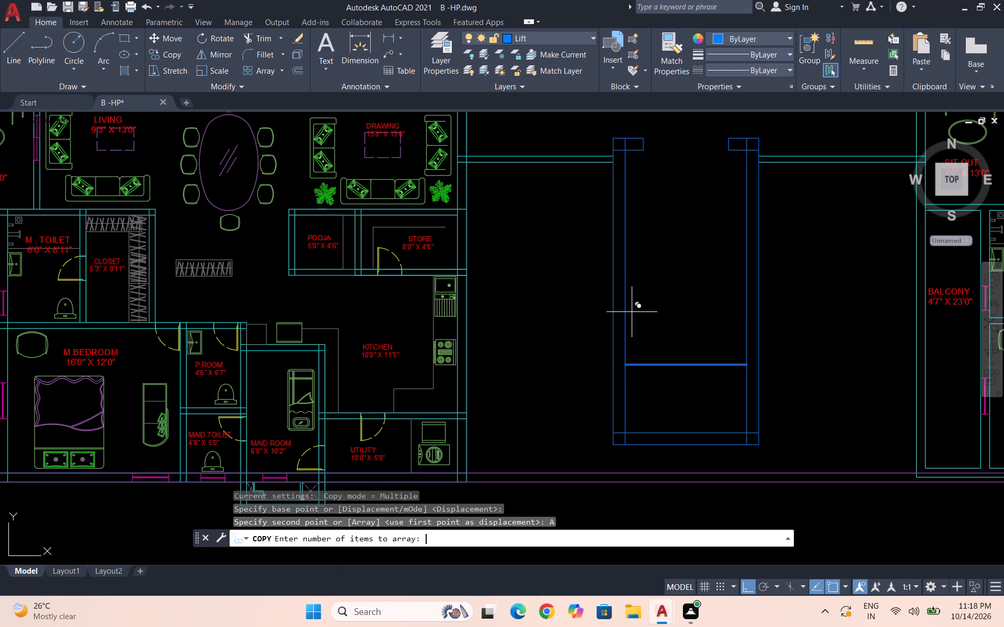
{"action": "type", "text": "11"}
{"action": "key", "text": "Return"}
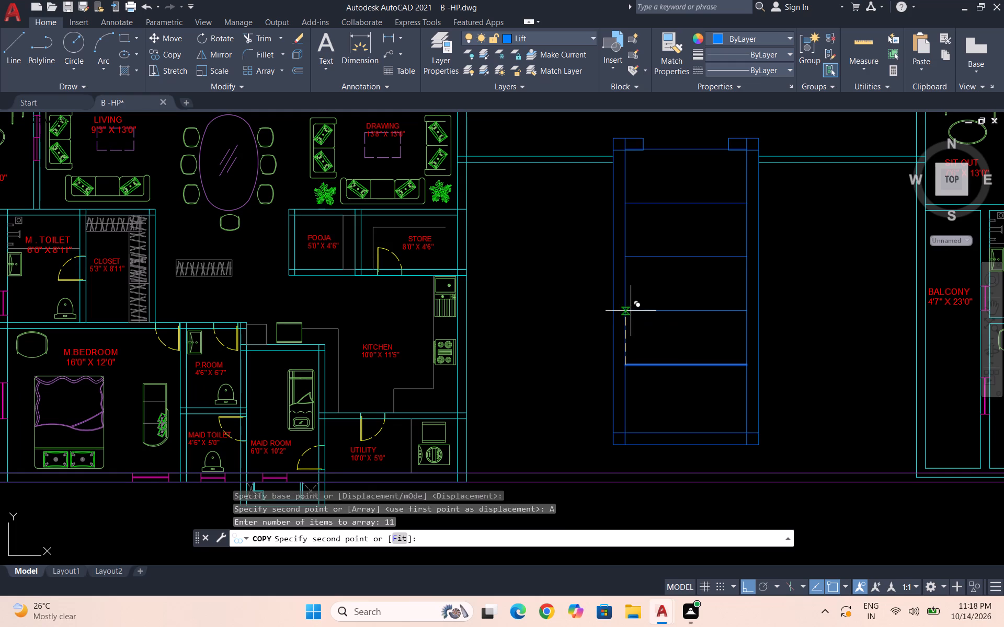
{"action": "type", "text": "1'"}
{"action": "key", "text": "Return"}
{"action": "key", "text": "Return"}
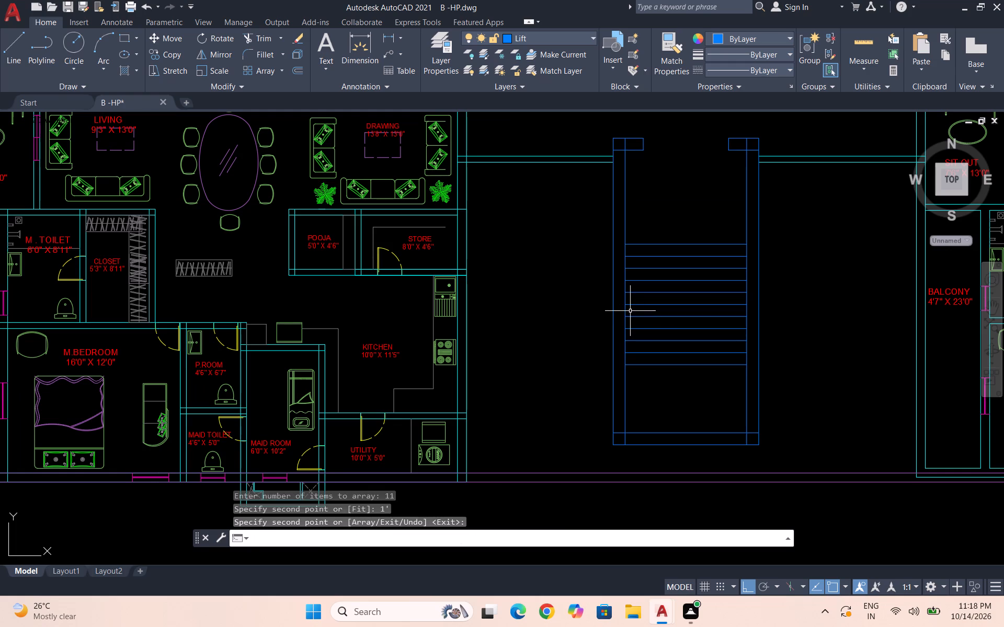
Draw a vertical centre line through the stair treads, from the southernmost tread's midpoint up to the northernmost tread.
{"action": "key", "text": "l"}
{"action": "key", "text": "Return"}
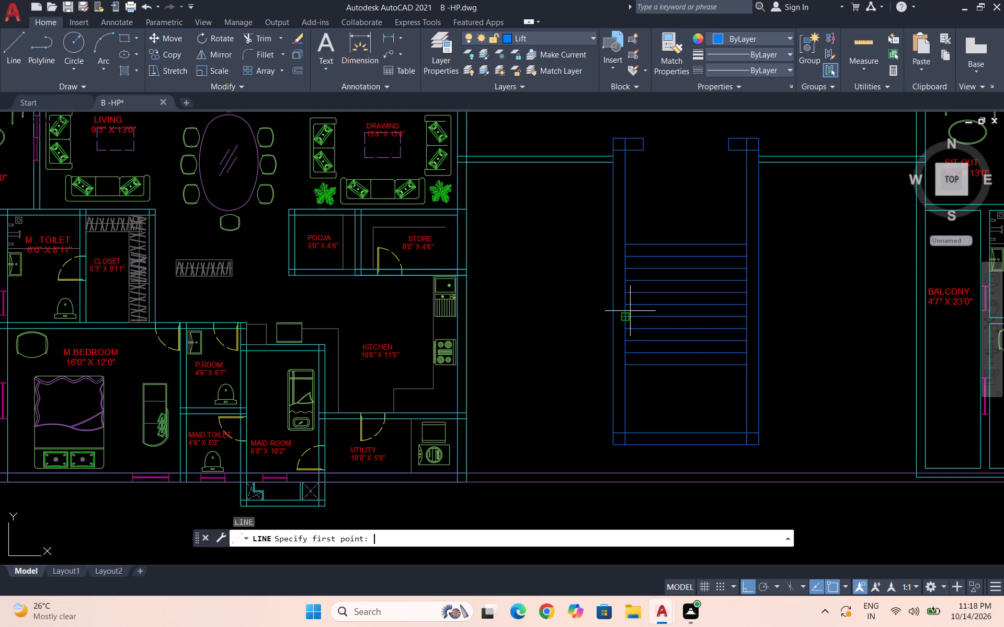
{"action": "left_click", "coordinate": [687, 363]}
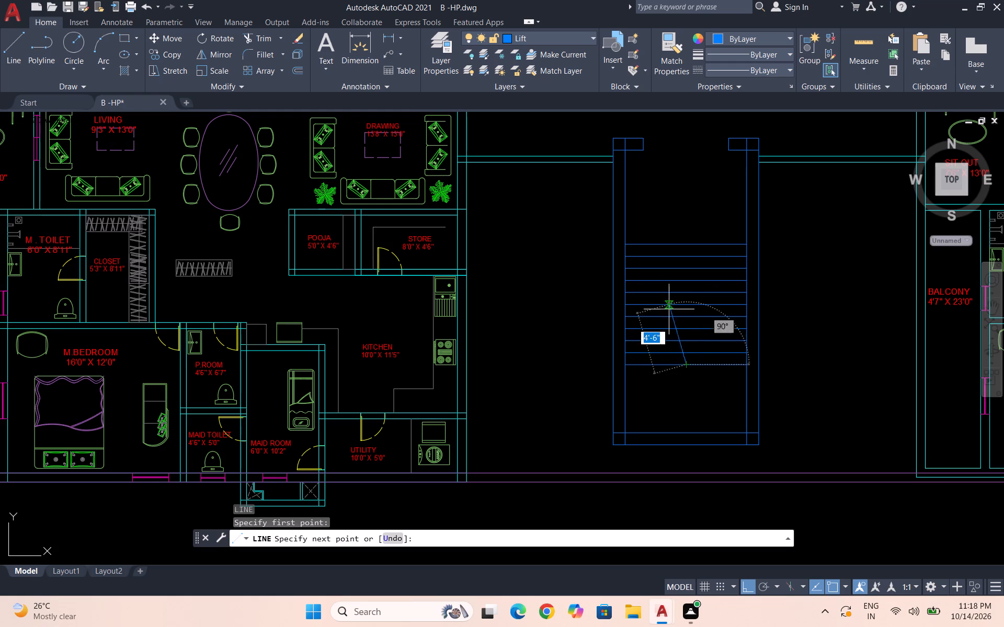
{"action": "left_click", "coordinate": [689, 246]}
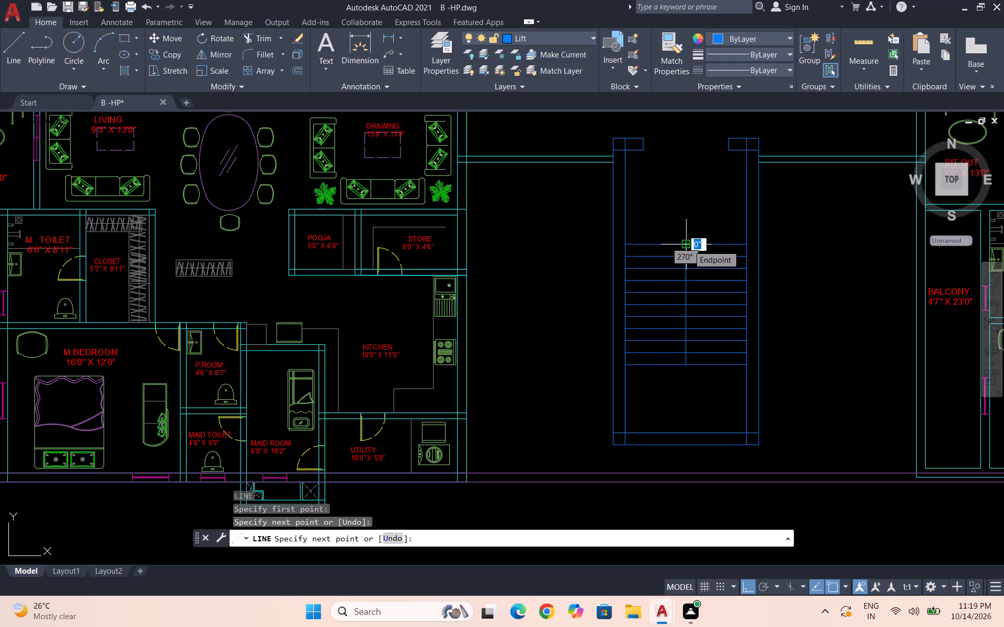
{"action": "key", "text": "Escape"}
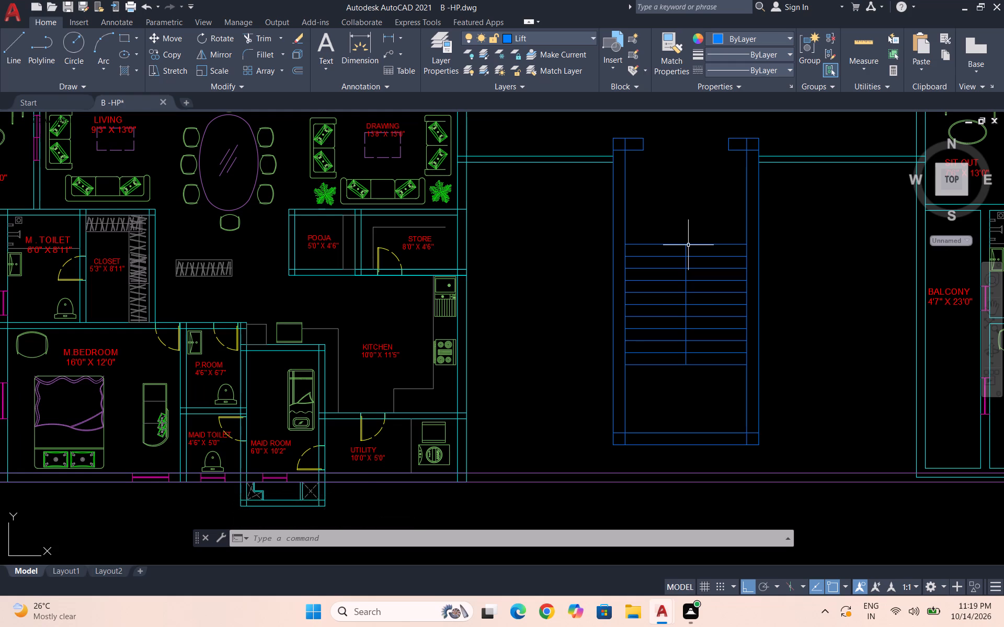
{"action": "key", "text": "Escape"}
{"action": "key", "text": "Escape"}
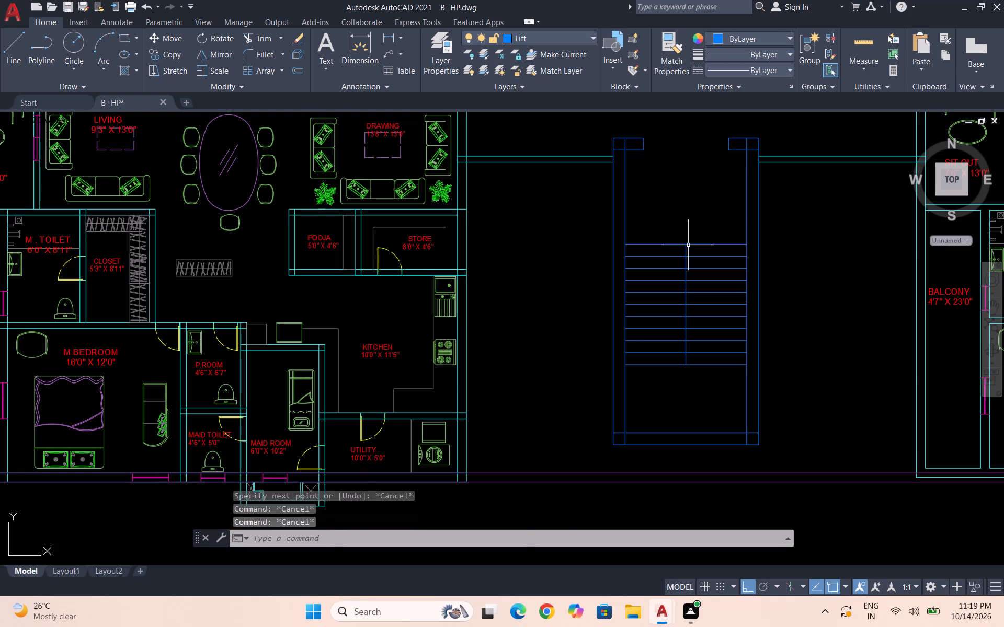
Copy the stair's vertical centre line a short, roughly equal distance to its west and to its east.
{"action": "scroll", "coordinate": [688, 245], "scroll_direction": "up", "scroll_amount": 2}
{"action": "left_click", "coordinate": [692, 257]}
{"action": "left_click", "coordinate": [672, 257]}
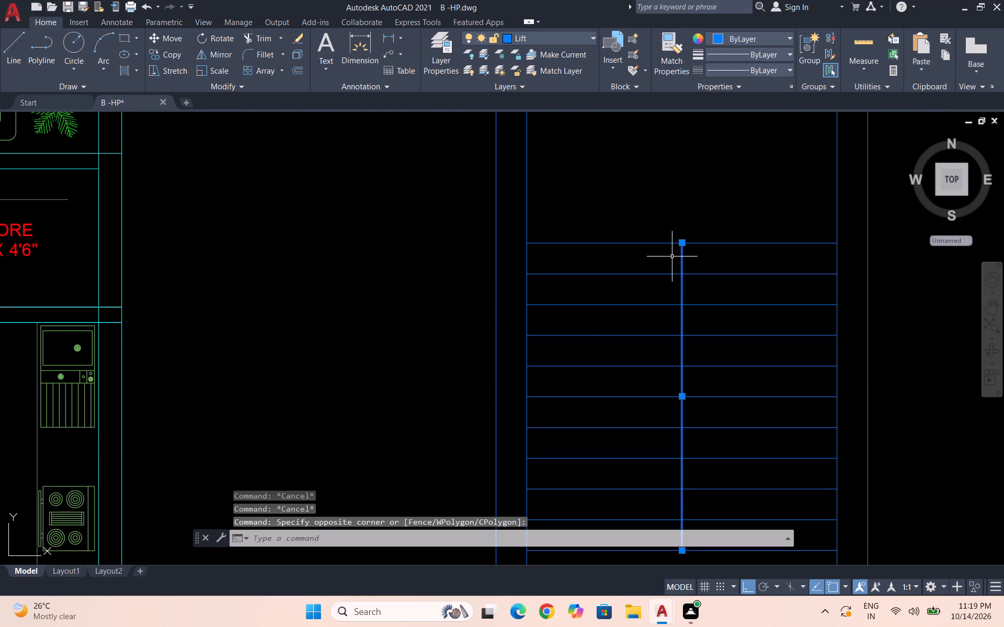
{"action": "type", "text": "CO"}
{"action": "key", "text": "Return"}
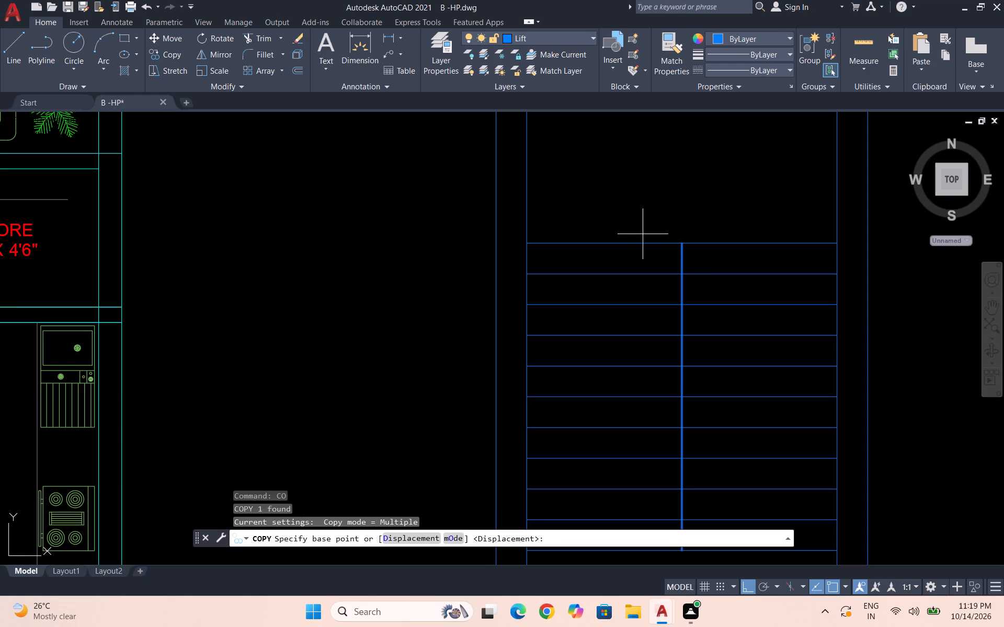
{"action": "scroll", "coordinate": [668, 226], "scroll_direction": "down", "scroll_amount": 3}
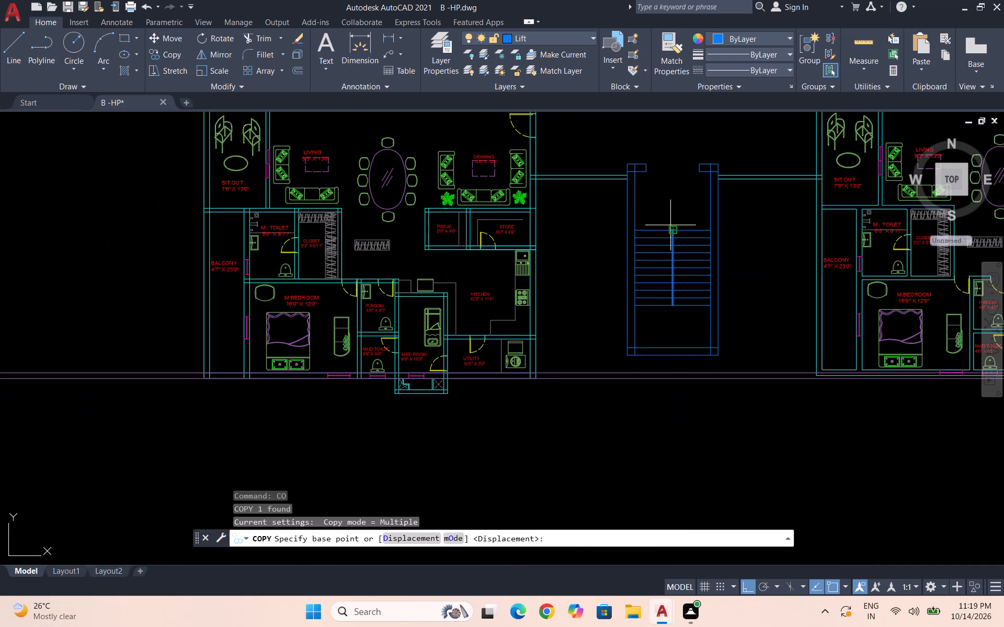
{"action": "scroll", "coordinate": [681, 232], "scroll_direction": "up", "scroll_amount": 3}
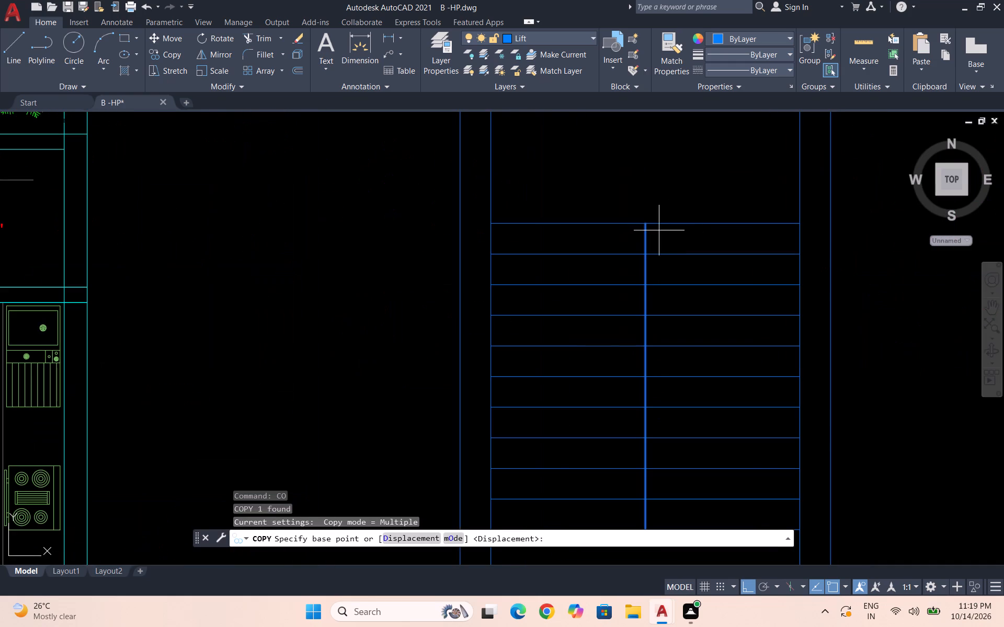
{"action": "left_click", "coordinate": [646, 228]}
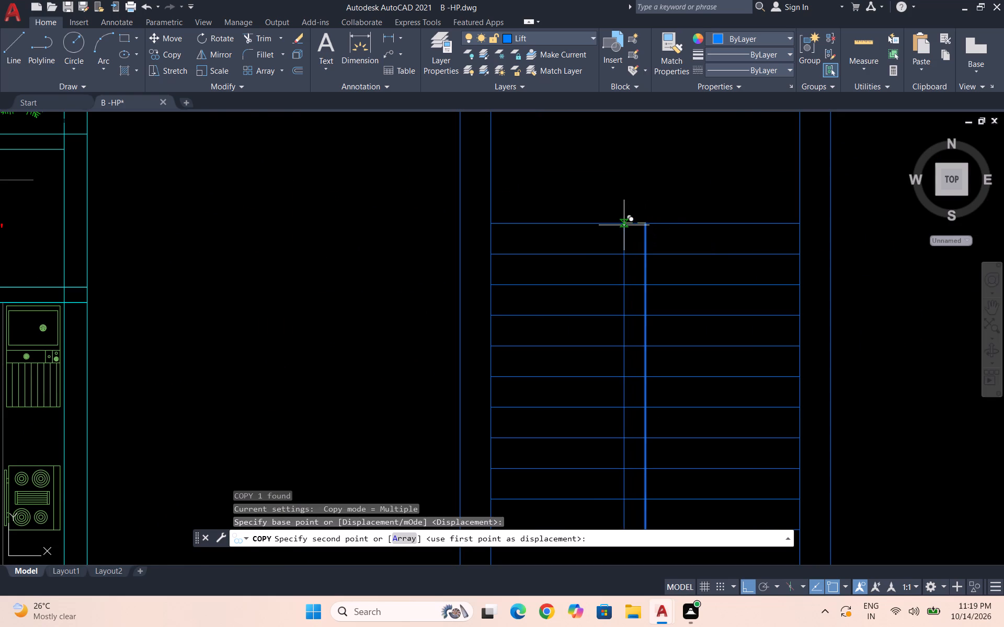
{"action": "scroll", "coordinate": [624, 225], "scroll_direction": "down", "scroll_amount": 1}
{"action": "scroll", "coordinate": [625, 224], "scroll_direction": "up", "scroll_amount": 2}
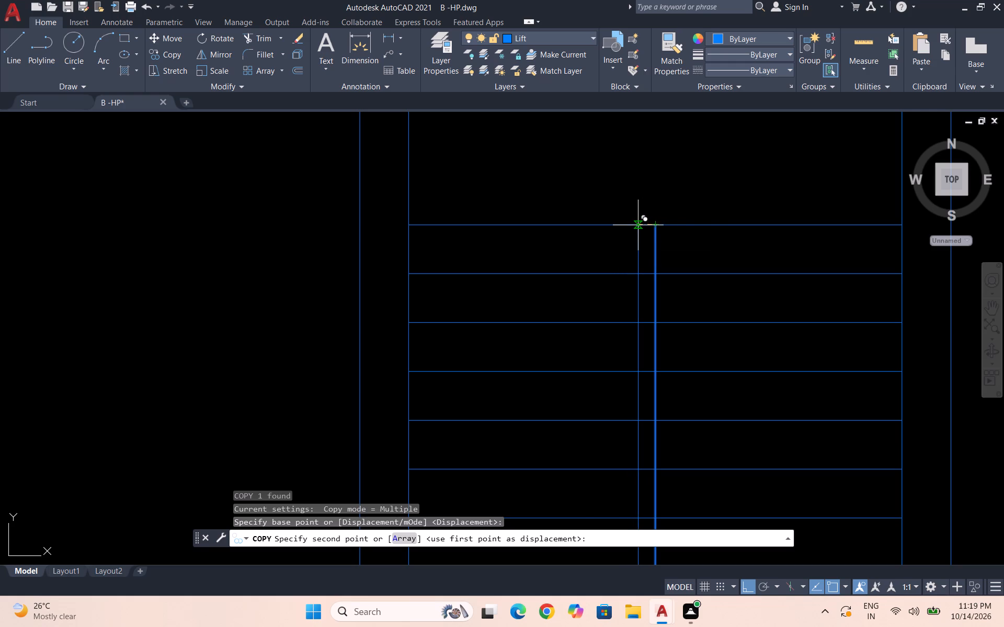
{"action": "left_click", "coordinate": [638, 225]}
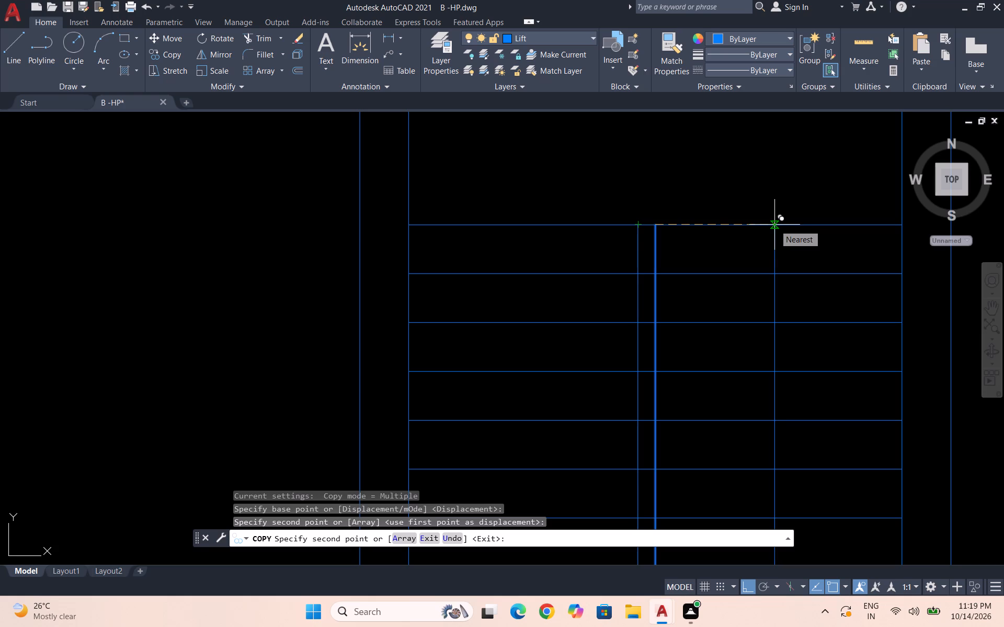
{"action": "scroll", "coordinate": [740, 251], "scroll_direction": "up", "scroll_amount": 1}
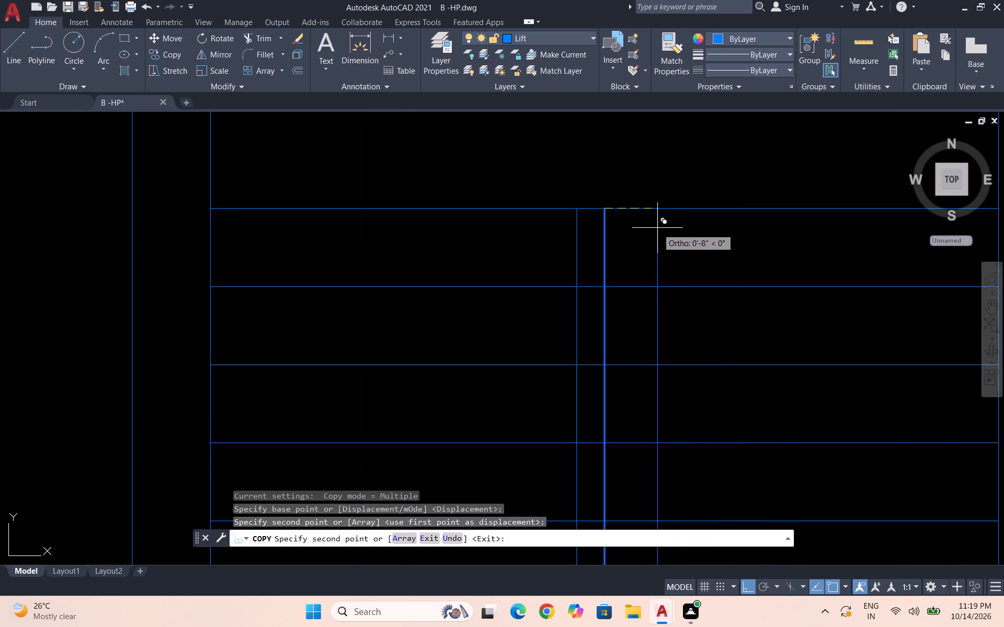
{"action": "left_click", "coordinate": [634, 212]}
{"action": "scroll", "coordinate": [633, 212], "scroll_direction": "down", "scroll_amount": 3}
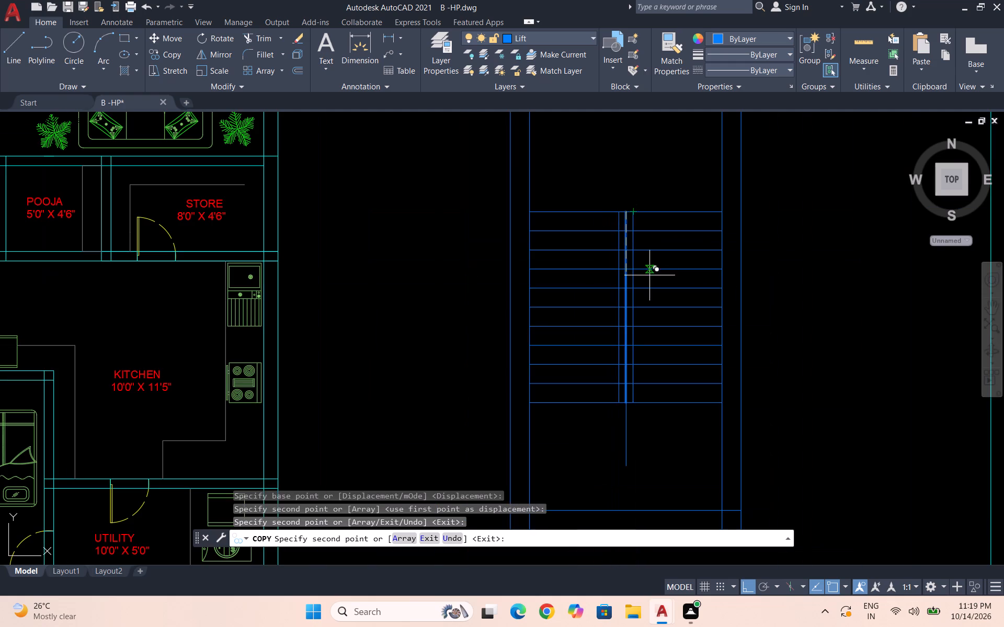
{"action": "key", "text": "Escape"}
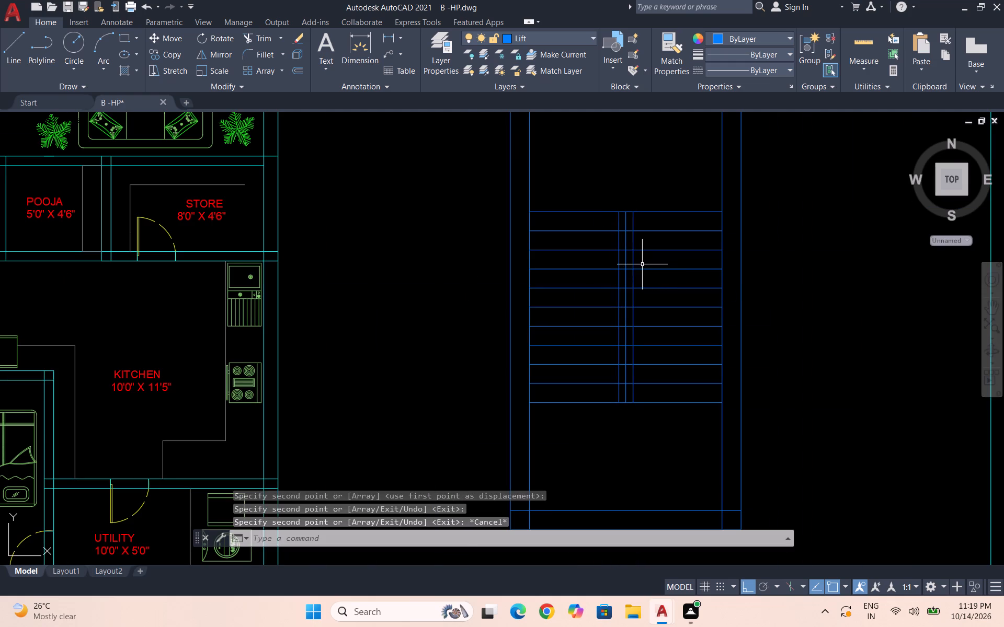
Delete the original centre line between the two copied vertical lines of the stair.
{"action": "scroll", "coordinate": [632, 237], "scroll_direction": "up", "scroll_amount": 1}
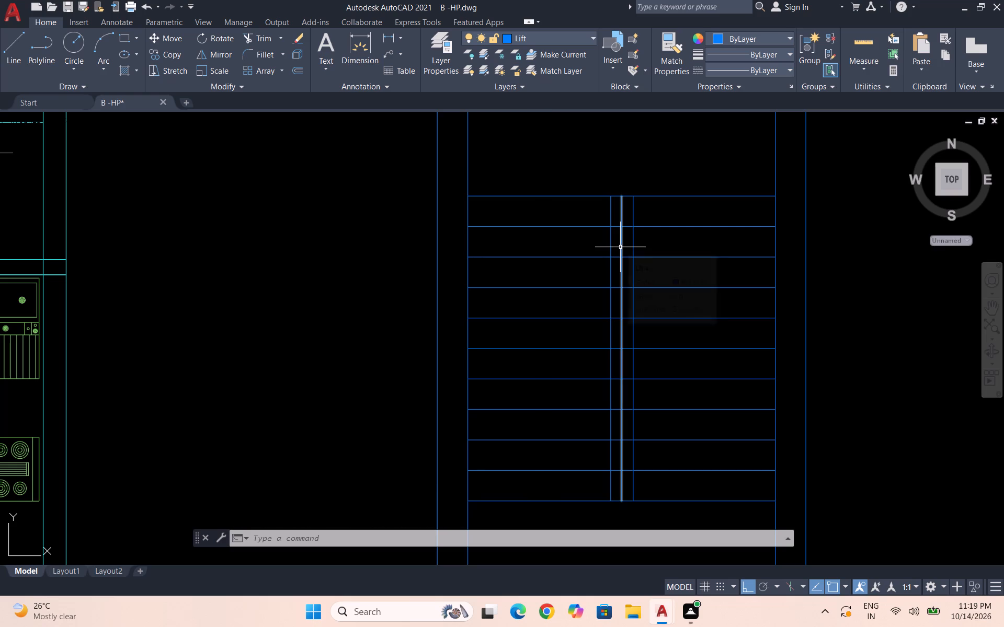
{"action": "left_click", "coordinate": [623, 281]}
{"action": "key", "text": "Delete"}
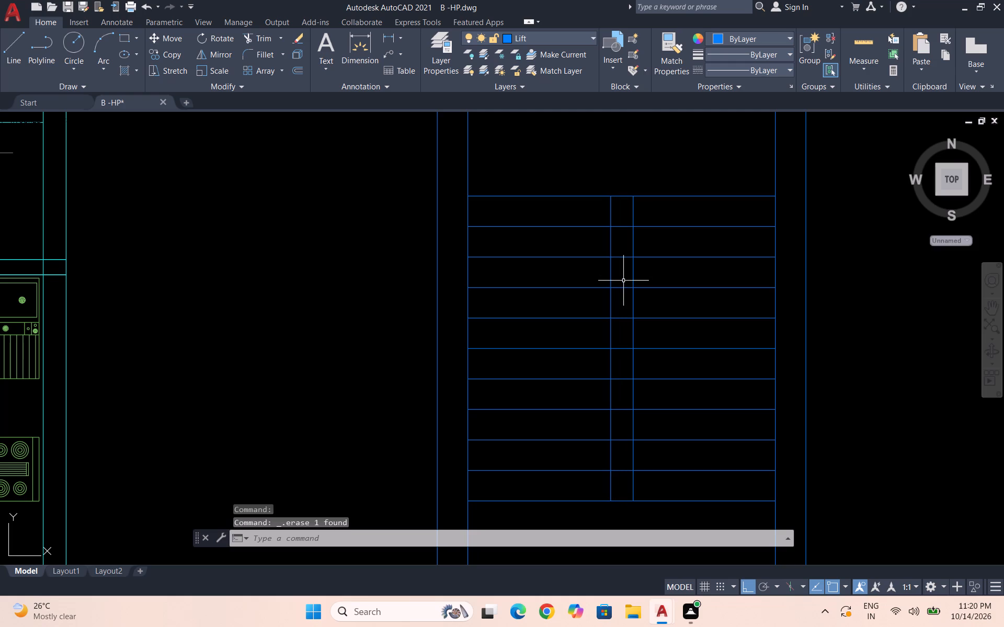
{"action": "key", "text": "Escape"}
{"action": "key", "text": "Escape"}
{"action": "key", "text": "Escape"}
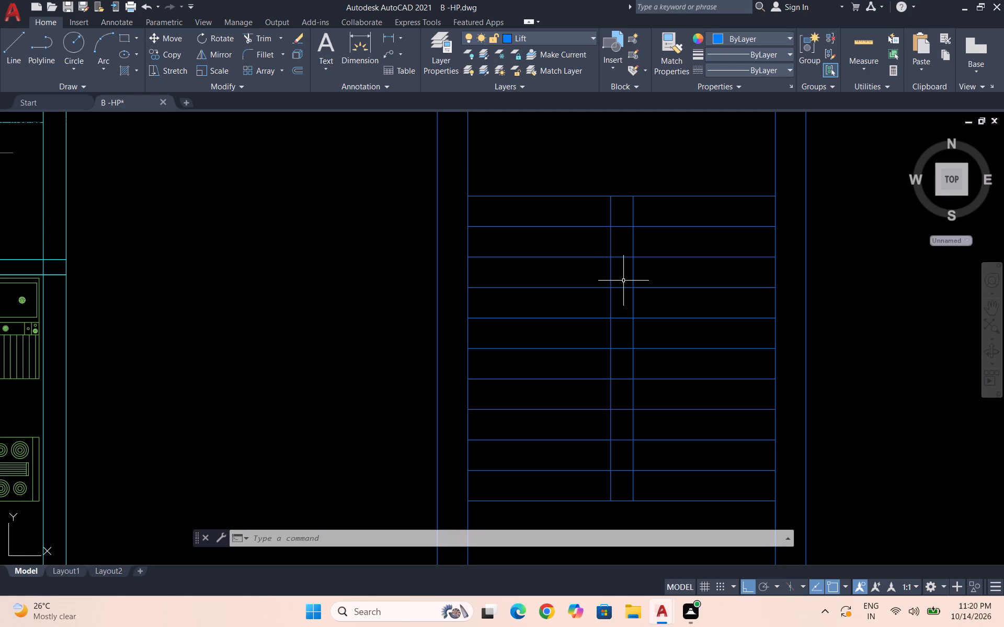
Trim the intermediate tread lines between the two central vertical lines, keeping the northernmost and southernmost lines whole.
{"action": "scroll", "coordinate": [643, 299], "scroll_direction": "down", "scroll_amount": 1}
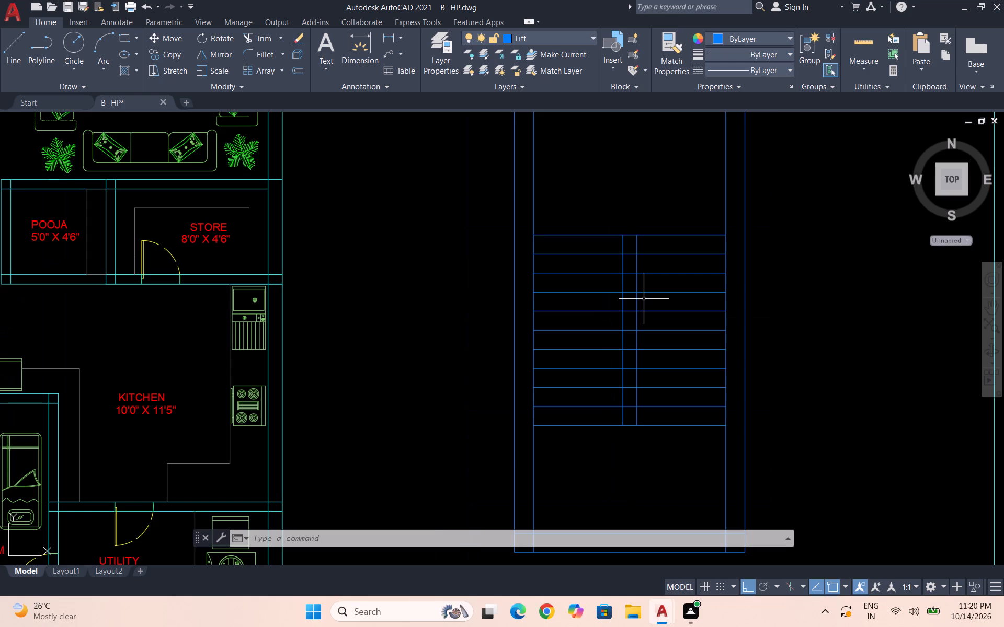
{"action": "key", "text": "Escape"}
{"action": "type", "text": "TR"}
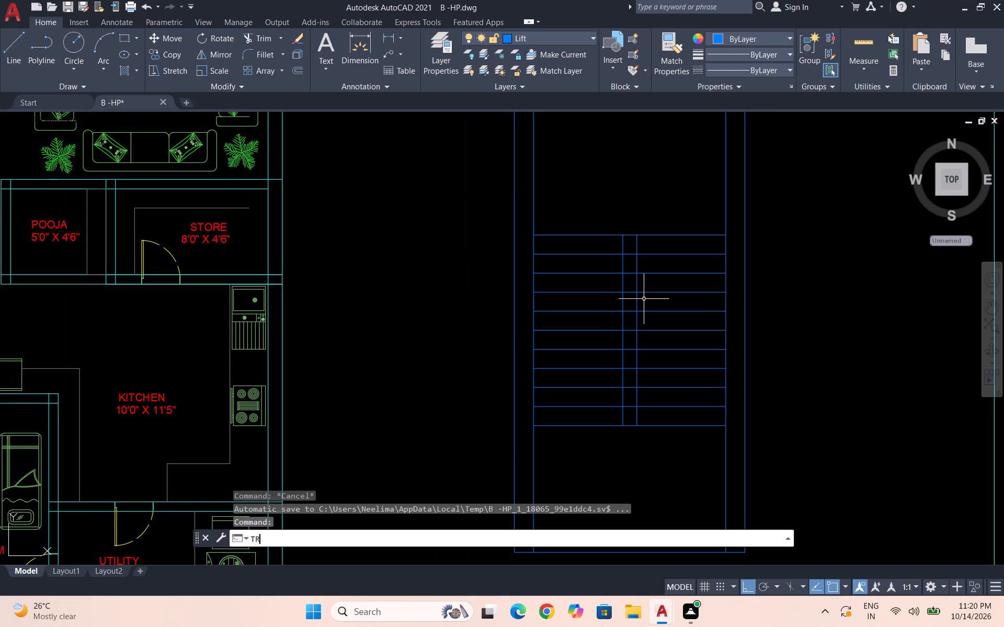
{"action": "key", "text": "Return"}
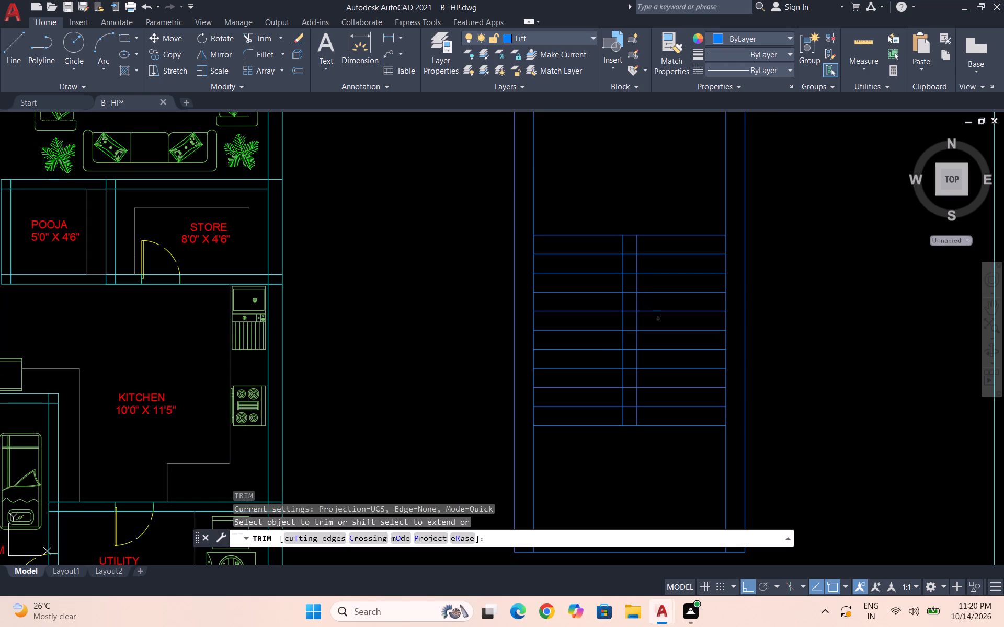
{"action": "scroll", "coordinate": [635, 409], "scroll_direction": "up", "scroll_amount": 3}
{"action": "left_click", "coordinate": [625, 411]}
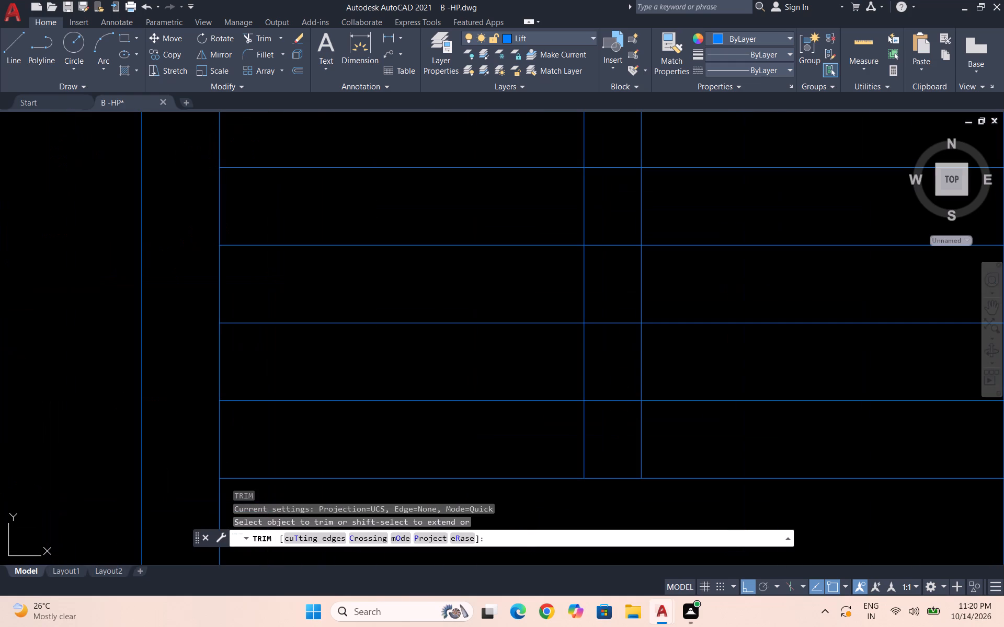
{"action": "scroll", "coordinate": [629, 342], "scroll_direction": "down", "scroll_amount": 2}
{"action": "scroll", "coordinate": [626, 211], "scroll_direction": "down", "scroll_amount": 1}
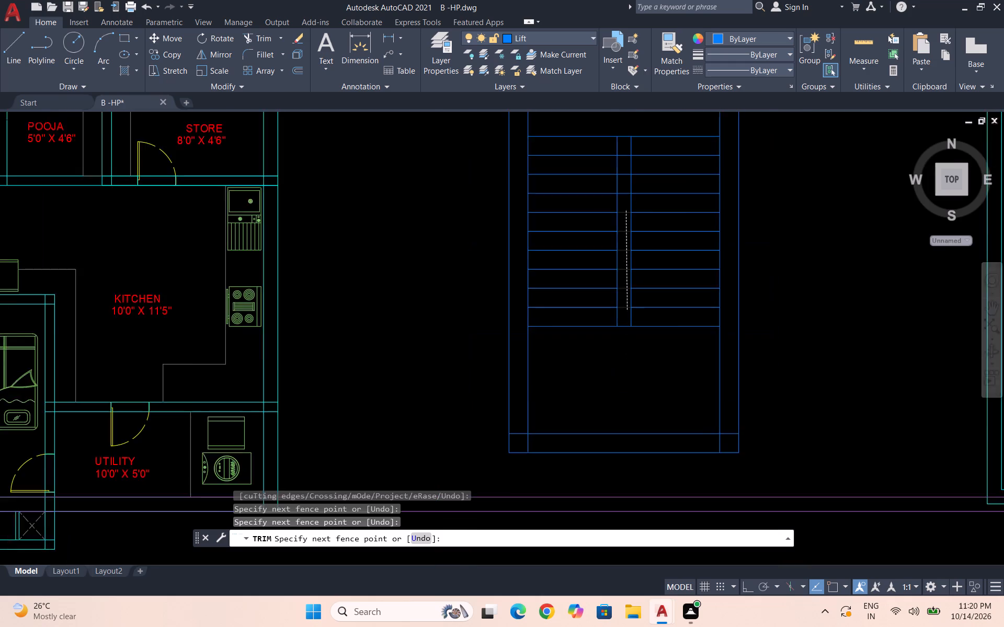
{"action": "scroll", "coordinate": [626, 210], "scroll_direction": "down", "scroll_amount": 1}
{"action": "scroll", "coordinate": [624, 178], "scroll_direction": "up", "scroll_amount": 3}
{"action": "left_click", "coordinate": [623, 157]}
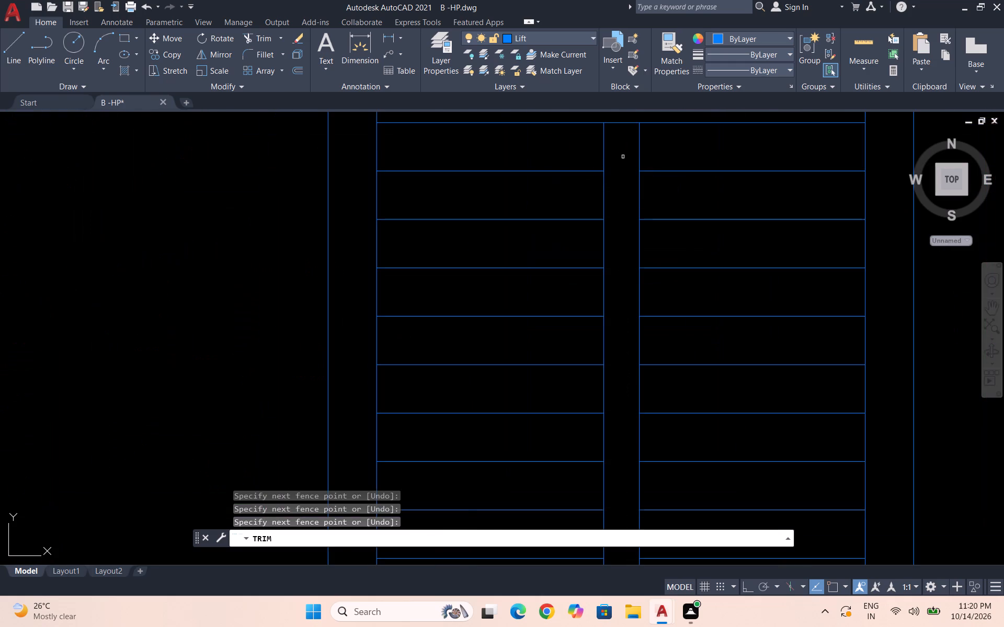
{"action": "key", "text": "Escape"}
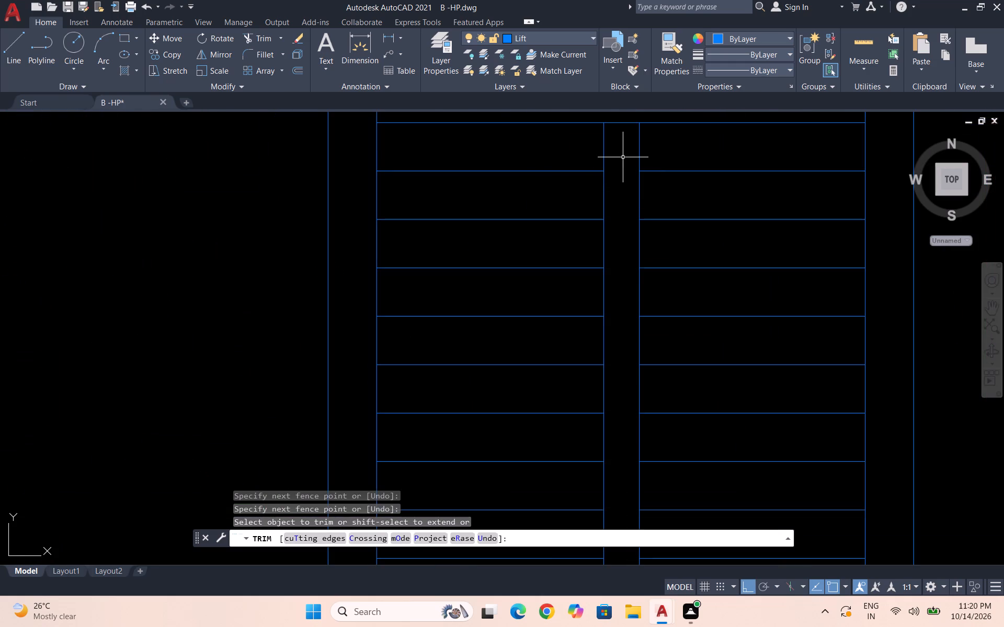
Start the stair's direction line with a vertical segment about 11'-5" long, from the west flight's northernmost tread southward onto the landing.
{"action": "scroll", "coordinate": [616, 171], "scroll_direction": "down", "scroll_amount": 2}
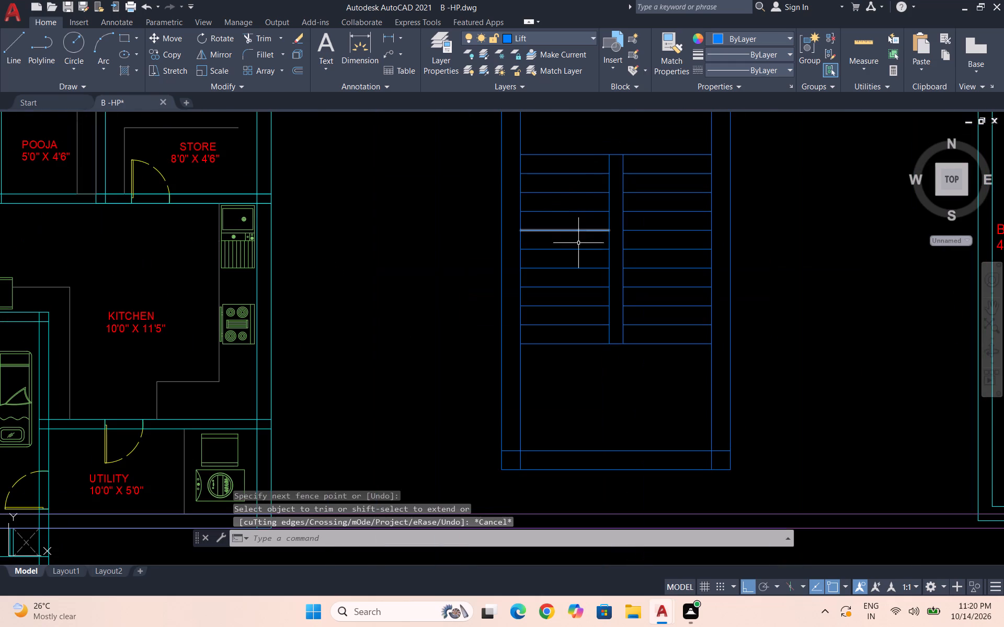
{"action": "left_click", "coordinate": [994, 313]}
{"action": "left_click_drag", "start_coordinate": [815, 291], "coordinate": [768, 366]}
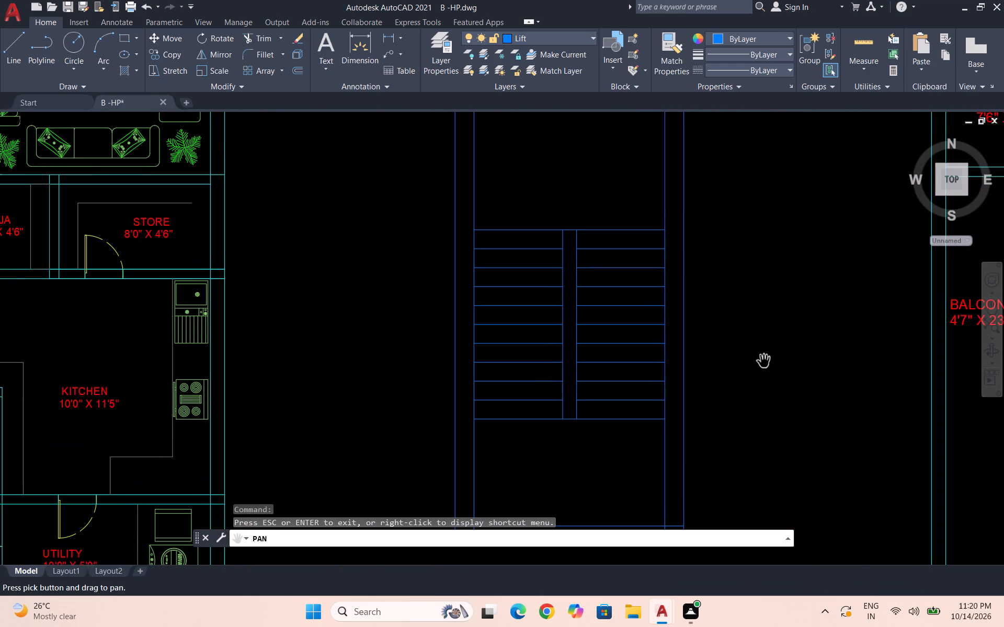
{"action": "key", "text": "Escape"}
{"action": "key", "text": "Escape"}
{"action": "key", "text": "Escape"}
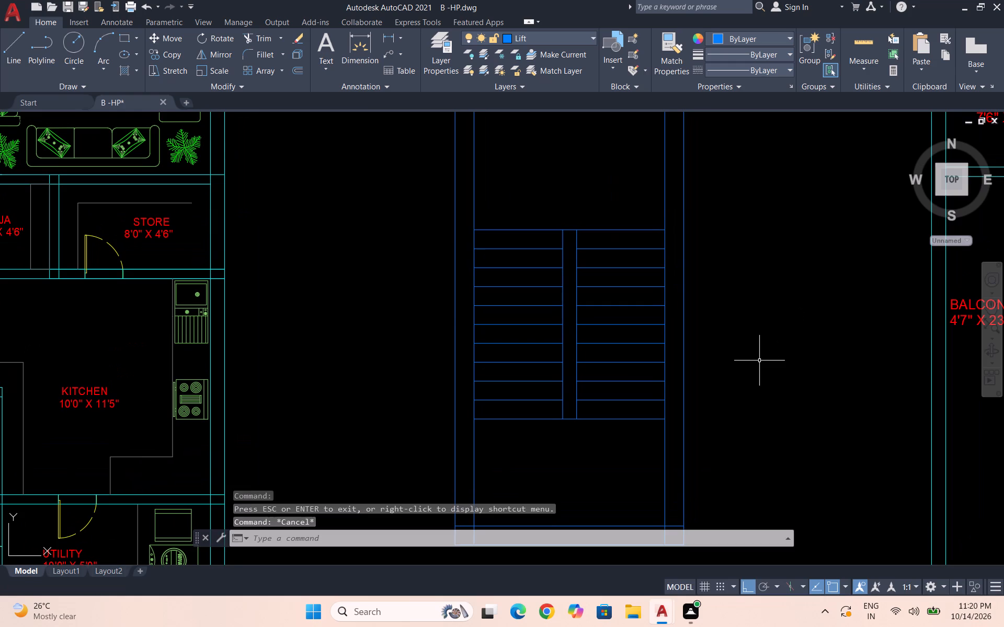
{"action": "key", "text": "l"}
{"action": "key", "text": "Return"}
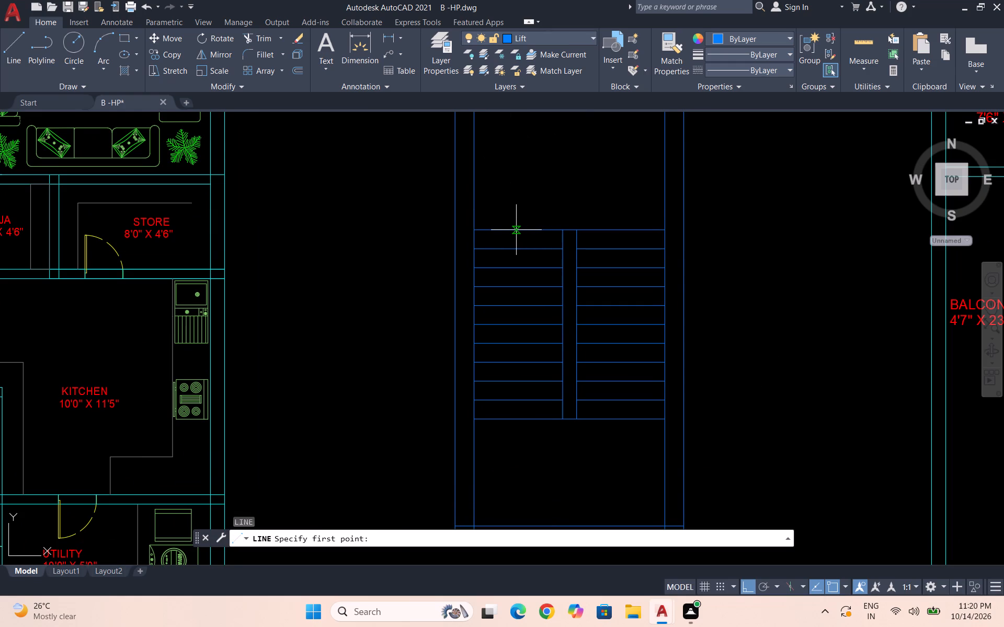
{"action": "left_click", "coordinate": [516, 230]}
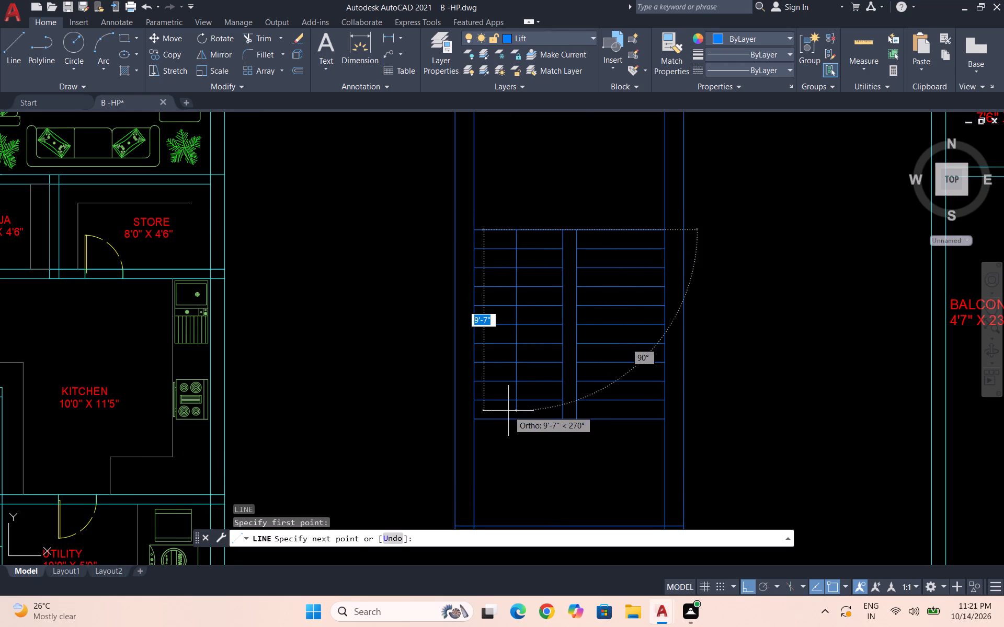
{"action": "left_click", "coordinate": [522, 447]}
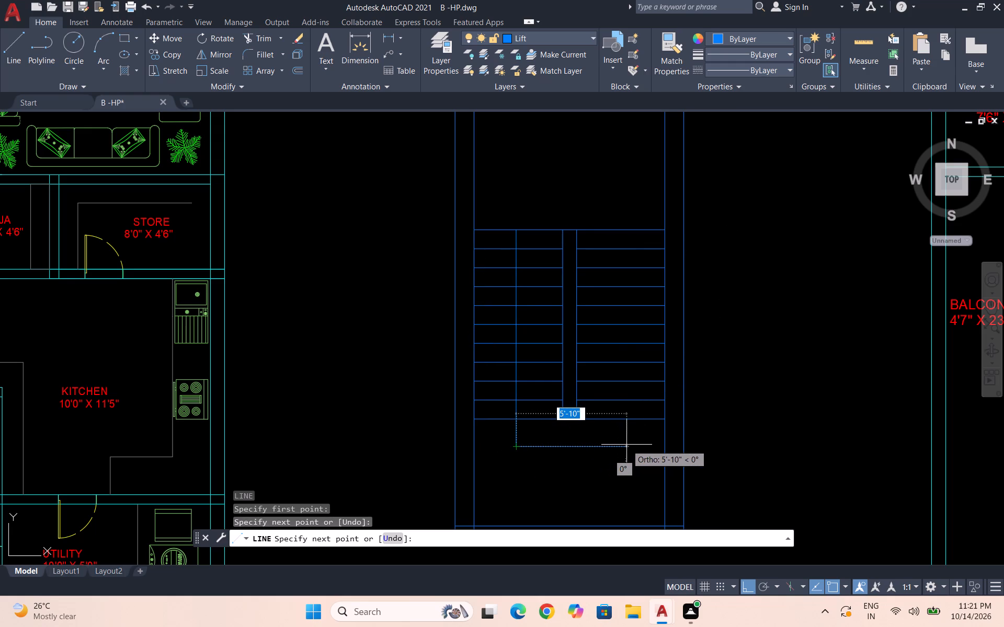
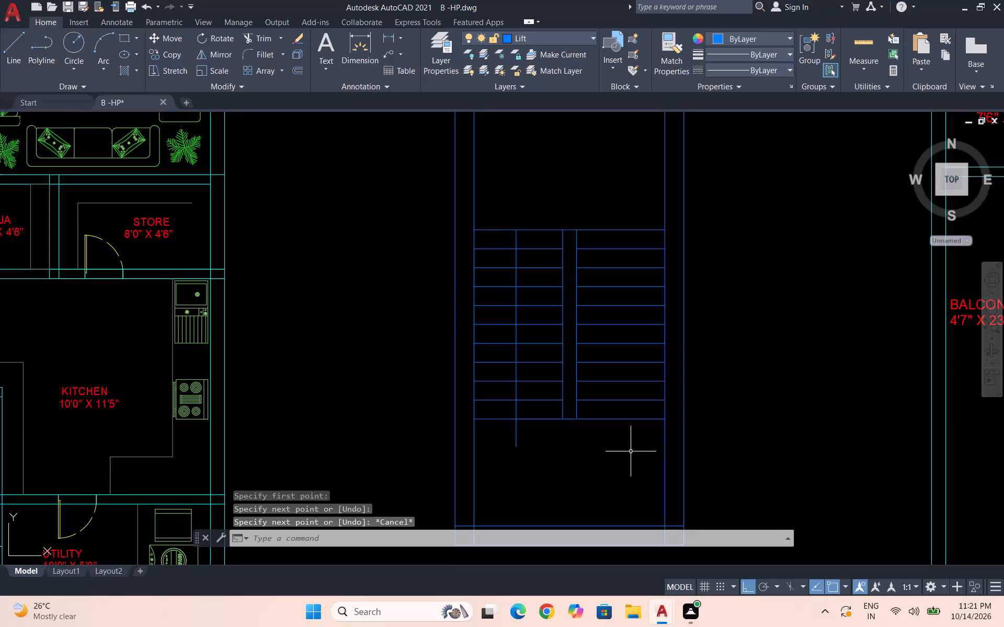
Draw a horizontal line about 6'-1" long from the lower end of the left flight's vertical line across toward the right flight.
{"action": "key", "text": "Escape"}
{"action": "key", "text": "Escape"}
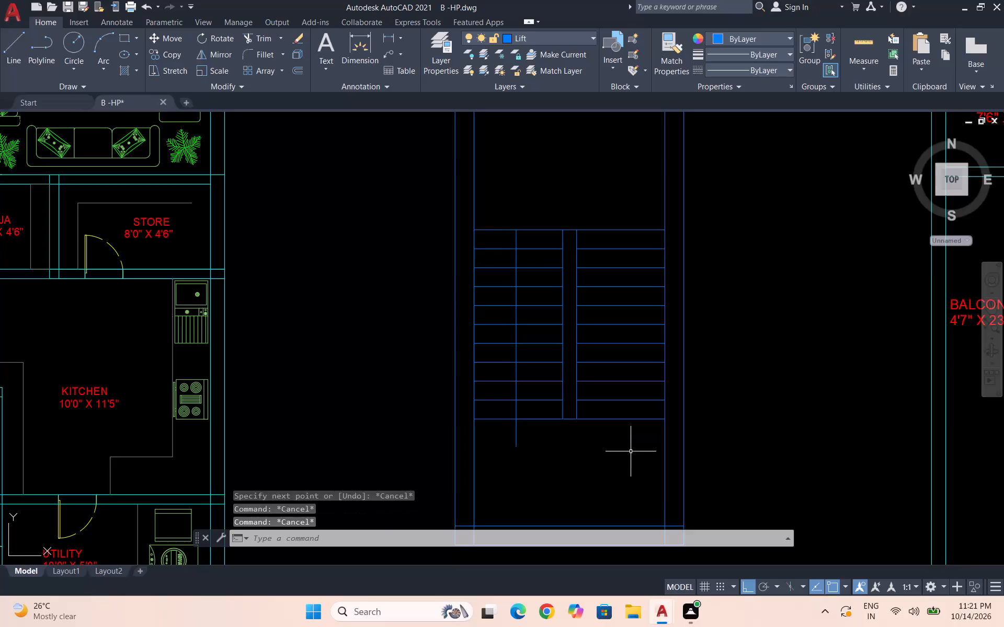
{"action": "key", "text": "Escape"}
{"action": "type", "text": "LK"}
{"action": "key", "text": "Escape"}
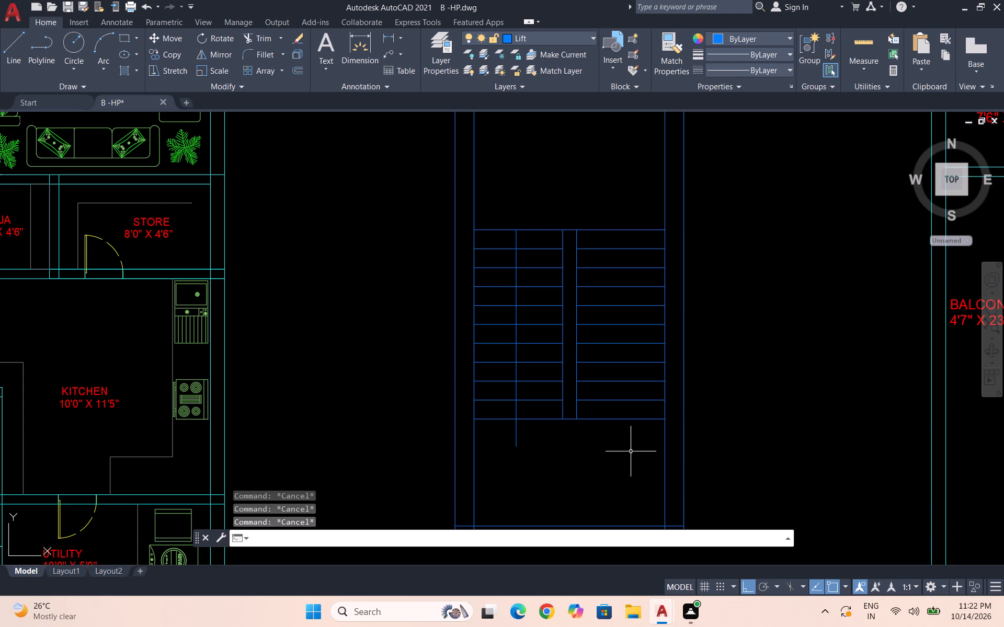
{"action": "key", "text": "Escape"}
{"action": "key", "text": "l"}
{"action": "key", "text": "Return"}
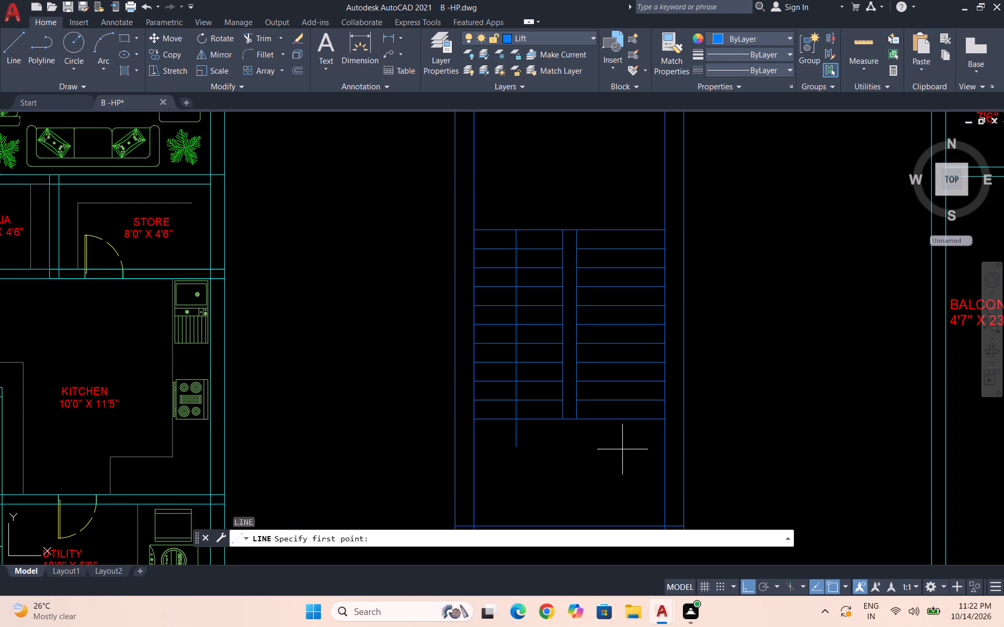
{"action": "left_click", "coordinate": [519, 448]}
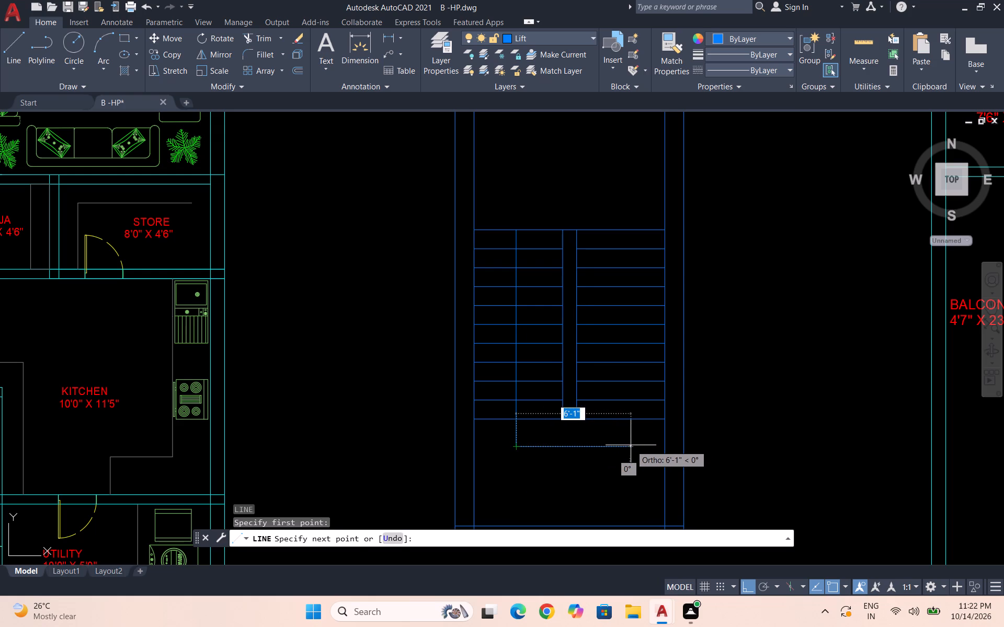
{"action": "left_click", "coordinate": [631, 445]}
{"action": "key", "text": "Escape"}
Copy the left flight's vertical direction line onto the right flight, from its lower end to the horizontal line's other end.
{"action": "left_click", "coordinate": [529, 437]}
{"action": "left_click", "coordinate": [504, 434]}
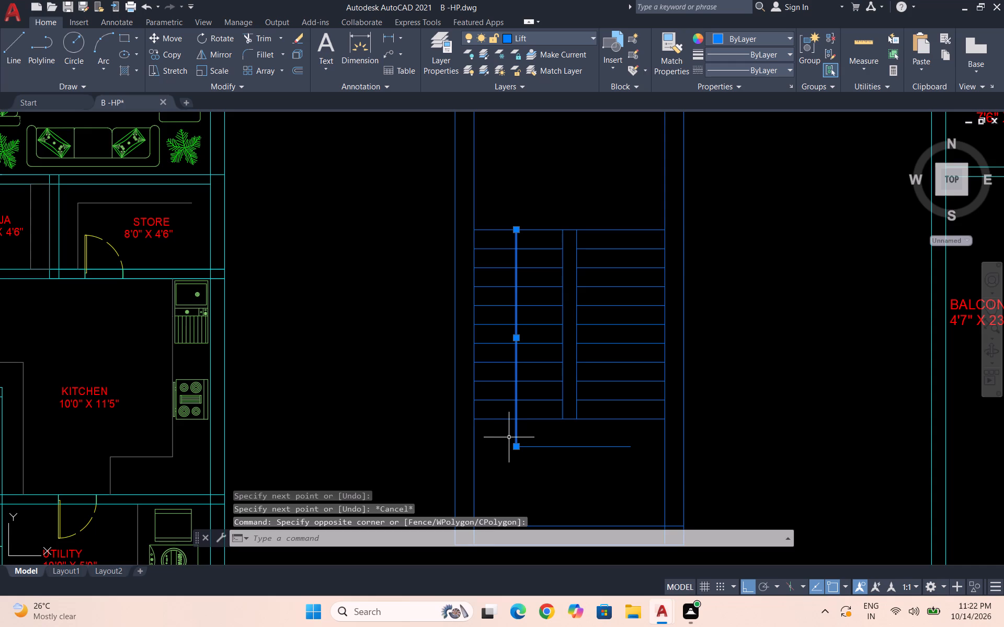
{"action": "type", "text": "CO"}
{"action": "key", "text": "Return"}
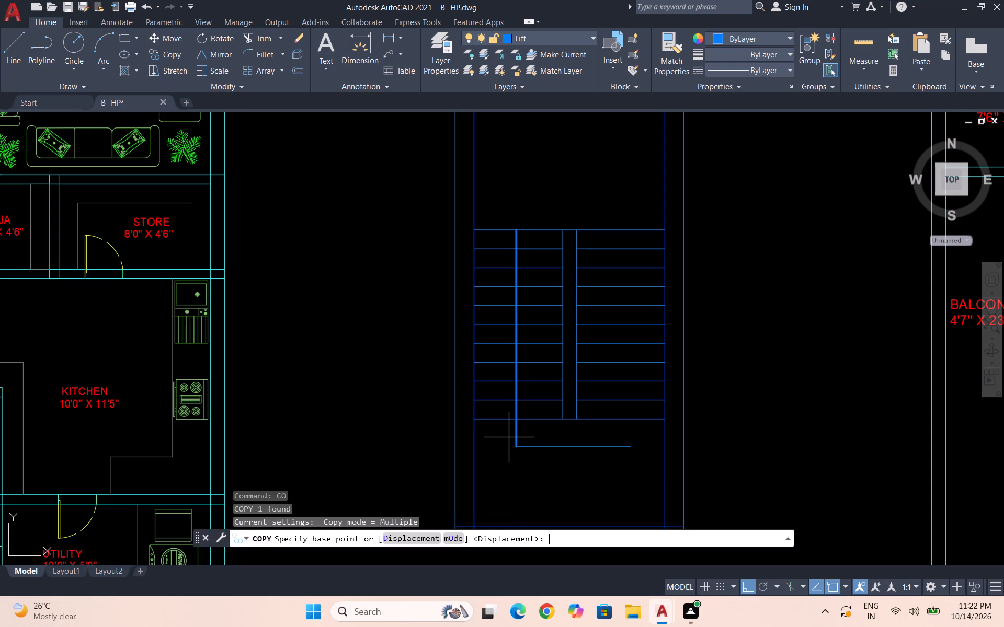
{"action": "left_click", "coordinate": [517, 447]}
{"action": "left_click", "coordinate": [630, 448]}
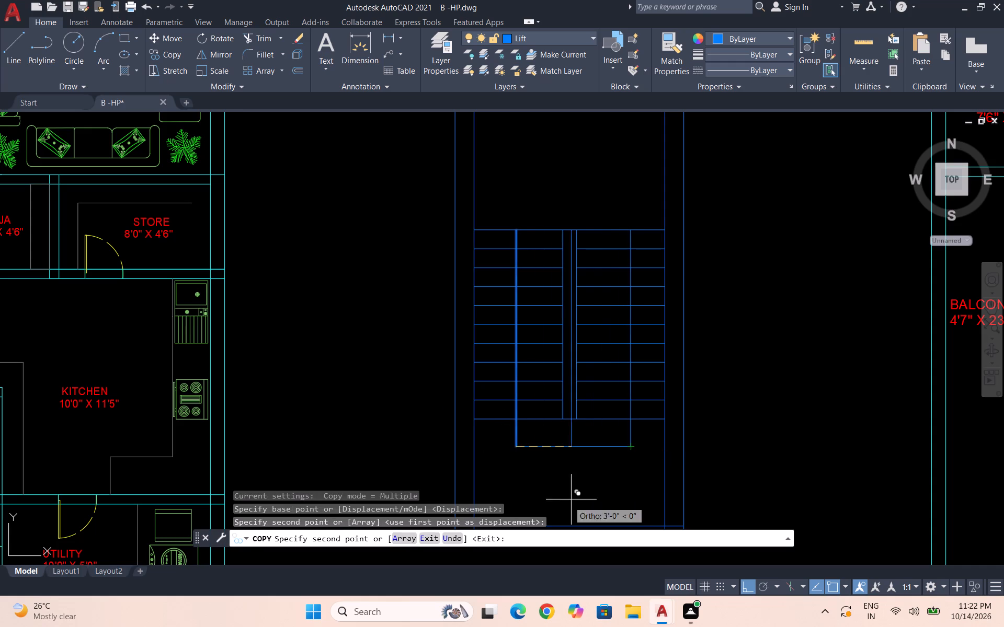
{"action": "key", "text": "Escape"}
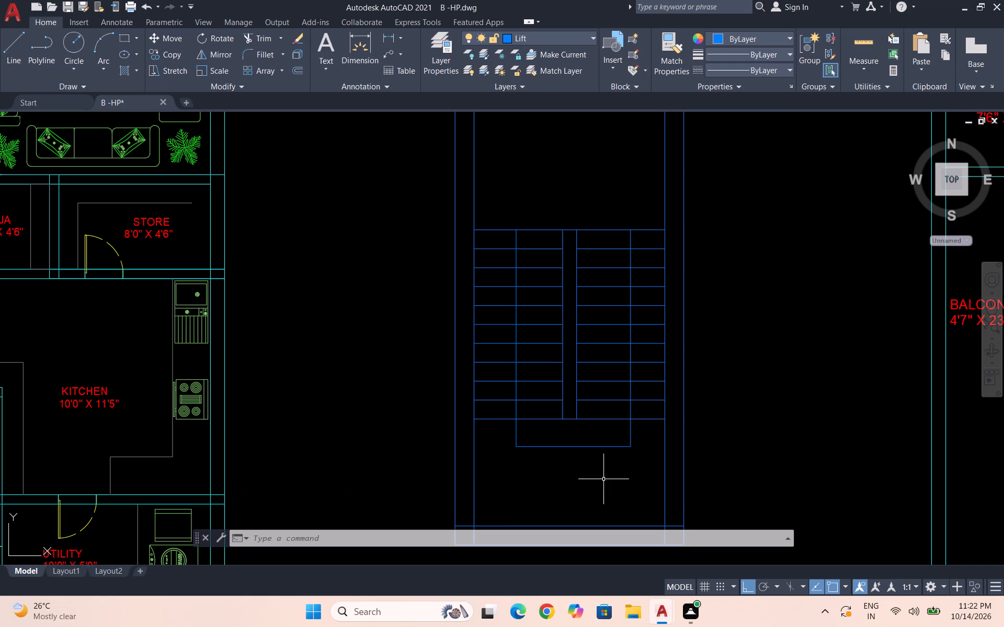
With ortho off, draw an arrowhead stroke about 11" long at about 50° from the right direction line's crossing with the fifth tread line down.
{"action": "key", "text": "l"}
{"action": "key", "text": "Return"}
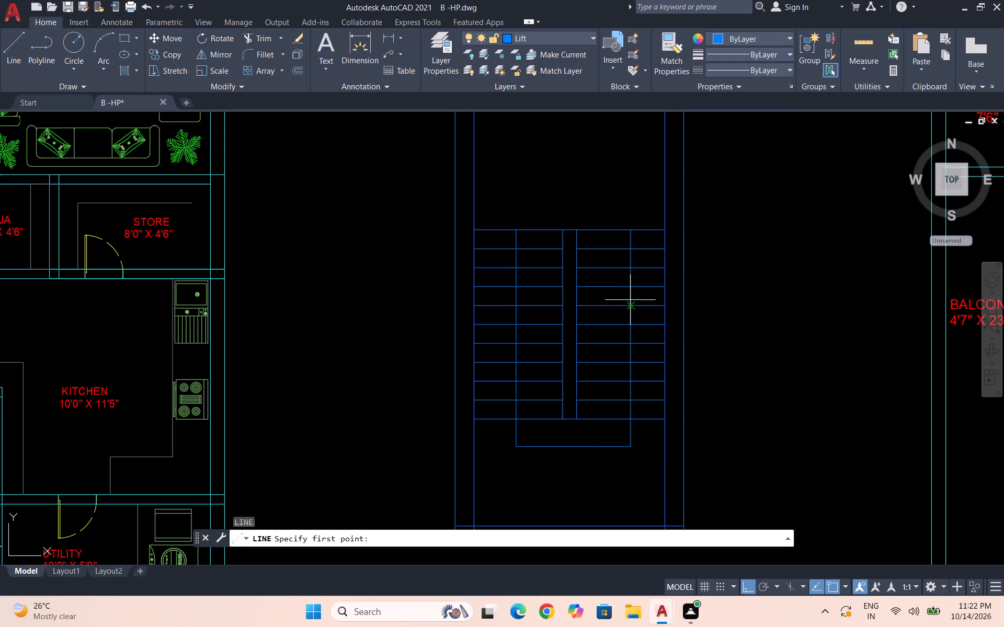
{"action": "scroll", "coordinate": [630, 300], "scroll_direction": "up", "scroll_amount": 1}
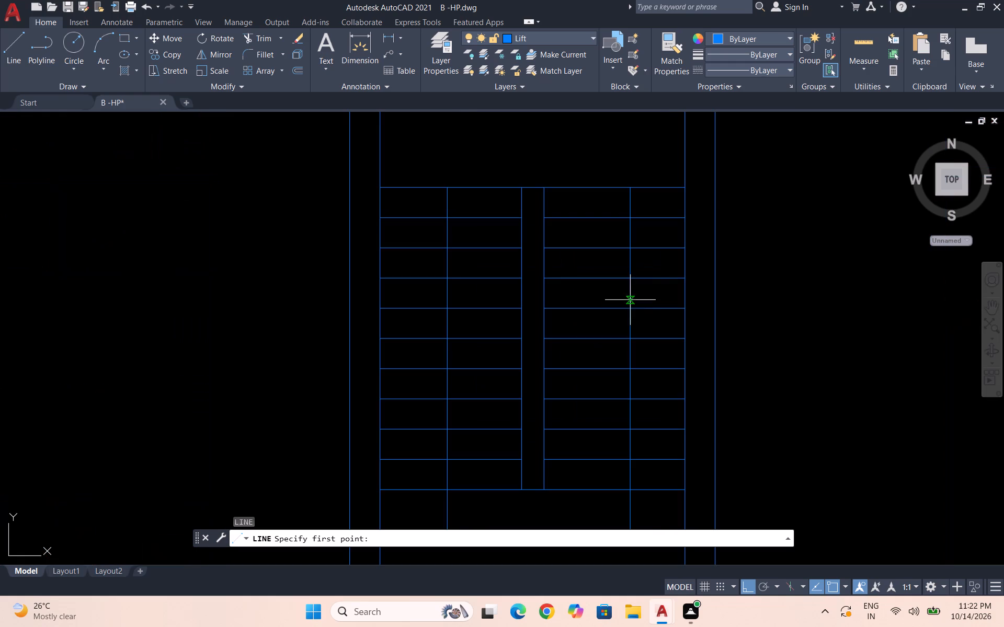
{"action": "left_click", "coordinate": [632, 310]}
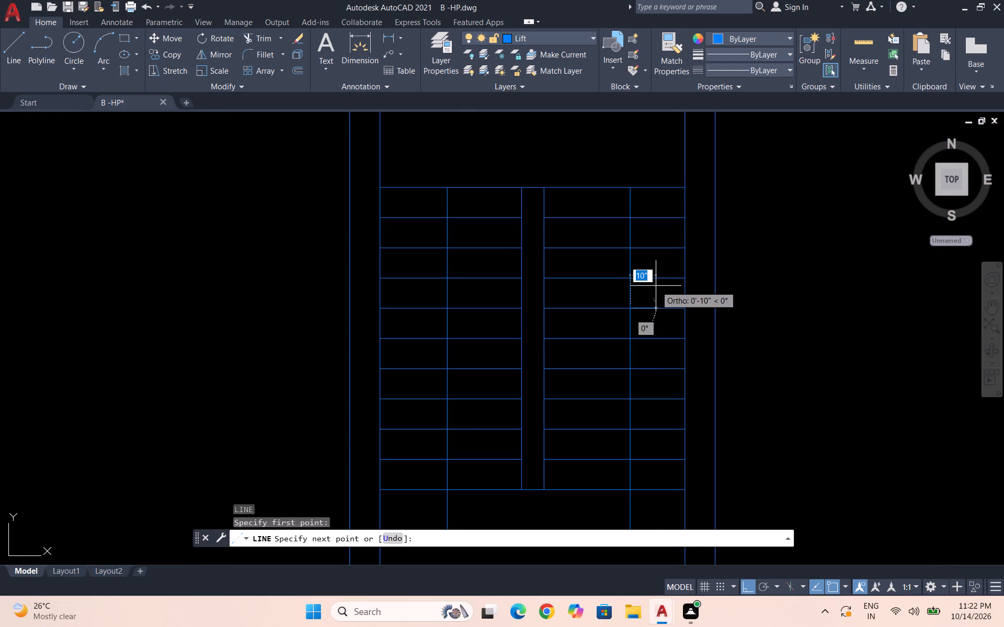
{"action": "key", "text": "F8"}
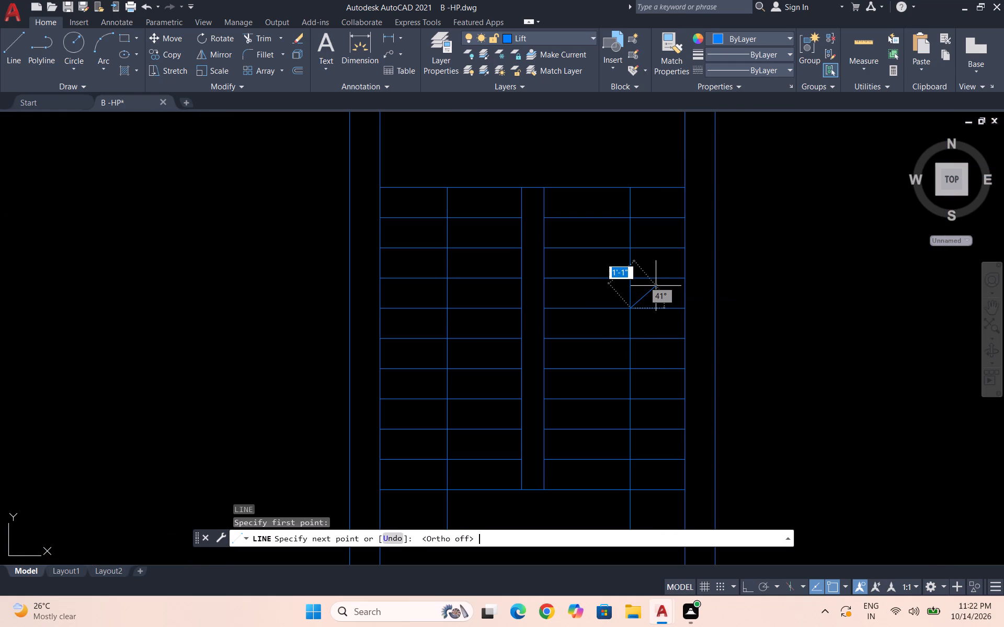
{"action": "scroll", "coordinate": [652, 287], "scroll_direction": "up", "scroll_amount": 2}
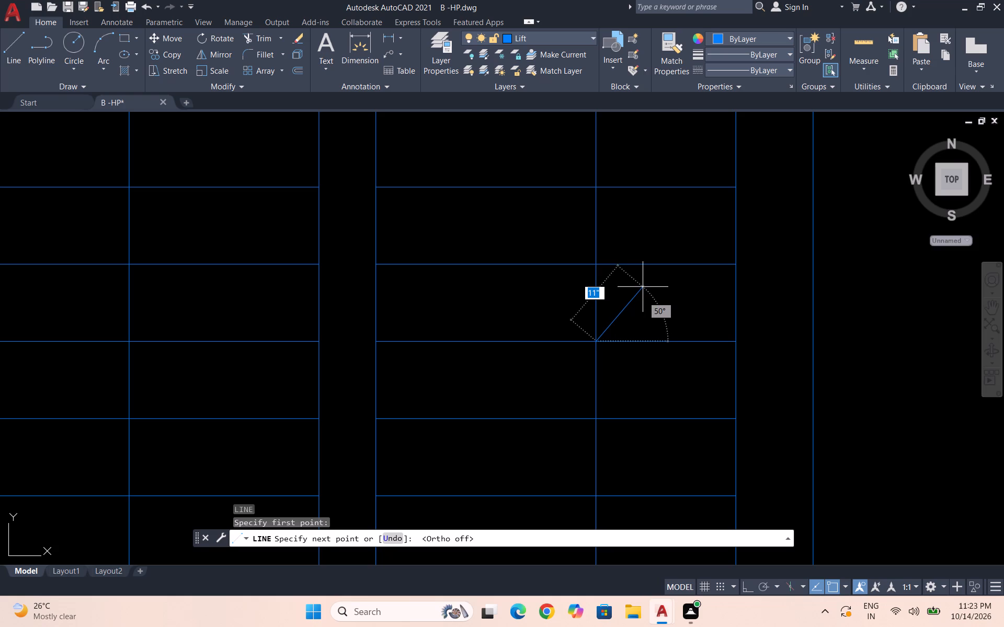
{"action": "left_click", "coordinate": [643, 287]}
{"action": "key", "text": "Escape"}
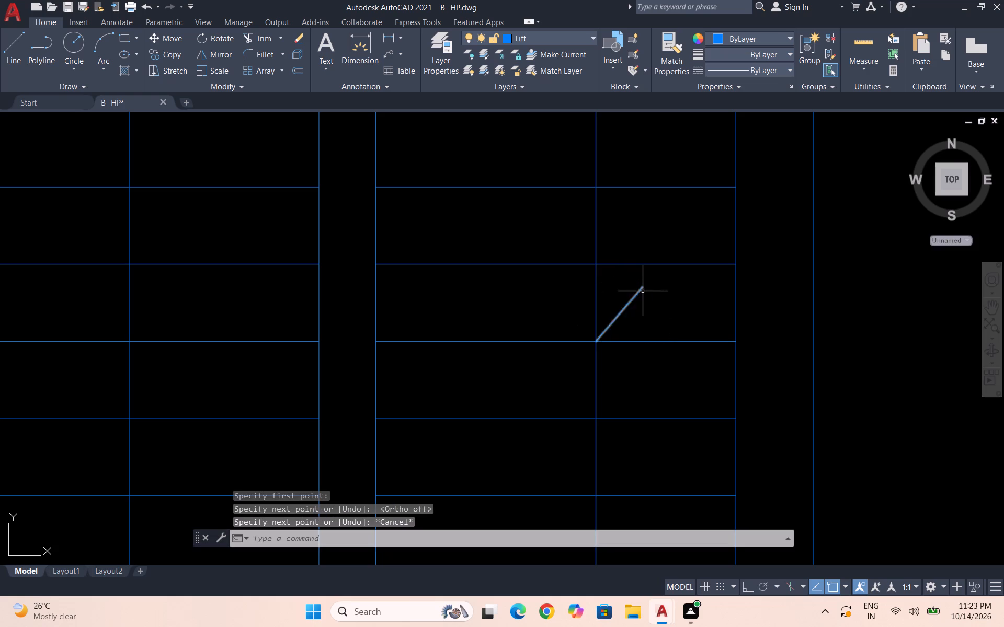
Mirror the slanted stroke about the right flight's vertical direction line, keeping the original, to complete the downward arrowhead.
{"action": "left_click", "coordinate": [645, 305]}
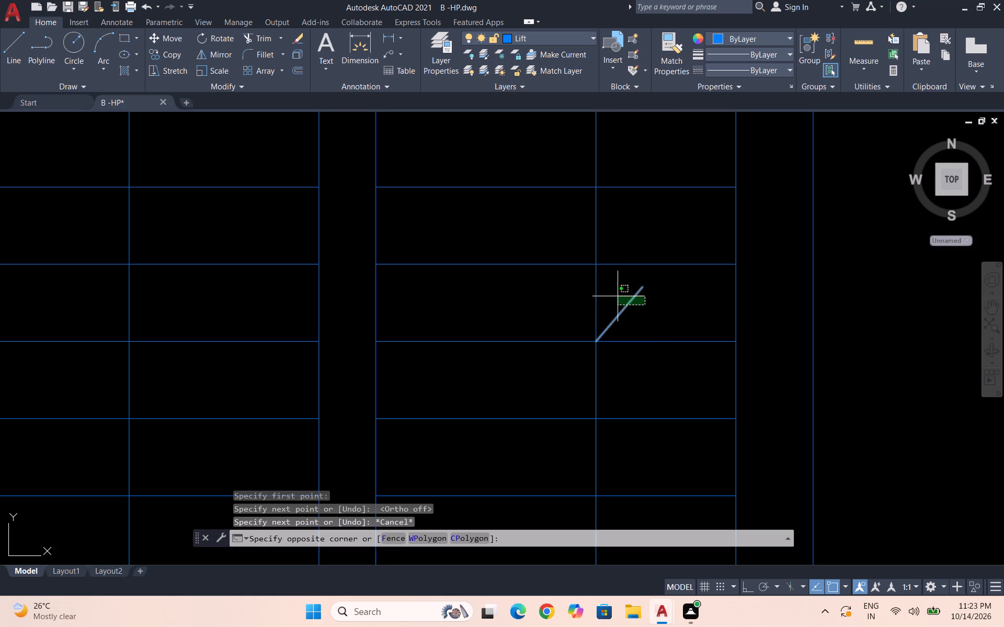
{"action": "left_click", "coordinate": [617, 296]}
{"action": "type", "text": "MI"}
{"action": "key", "text": "Return"}
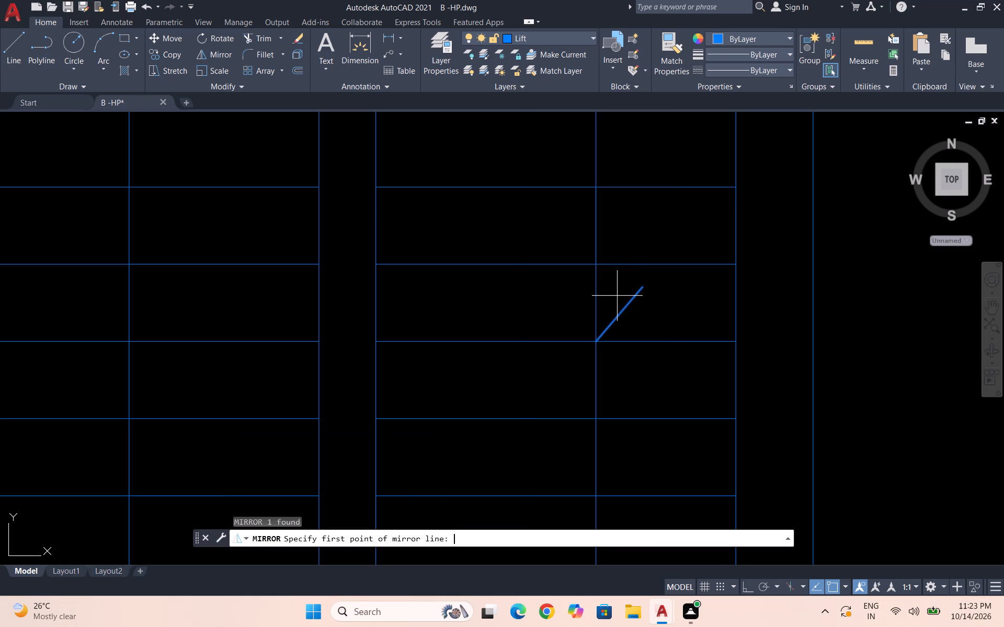
{"action": "left_click", "coordinate": [598, 345]}
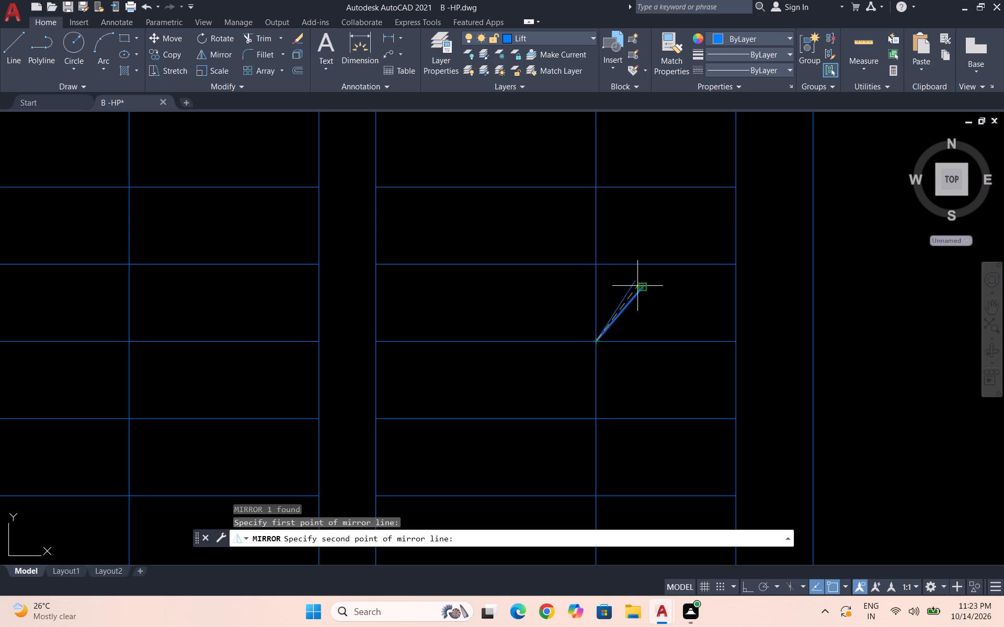
{"action": "left_click", "coordinate": [596, 289]}
{"action": "scroll", "coordinate": [596, 289], "scroll_direction": "down", "scroll_amount": 1}
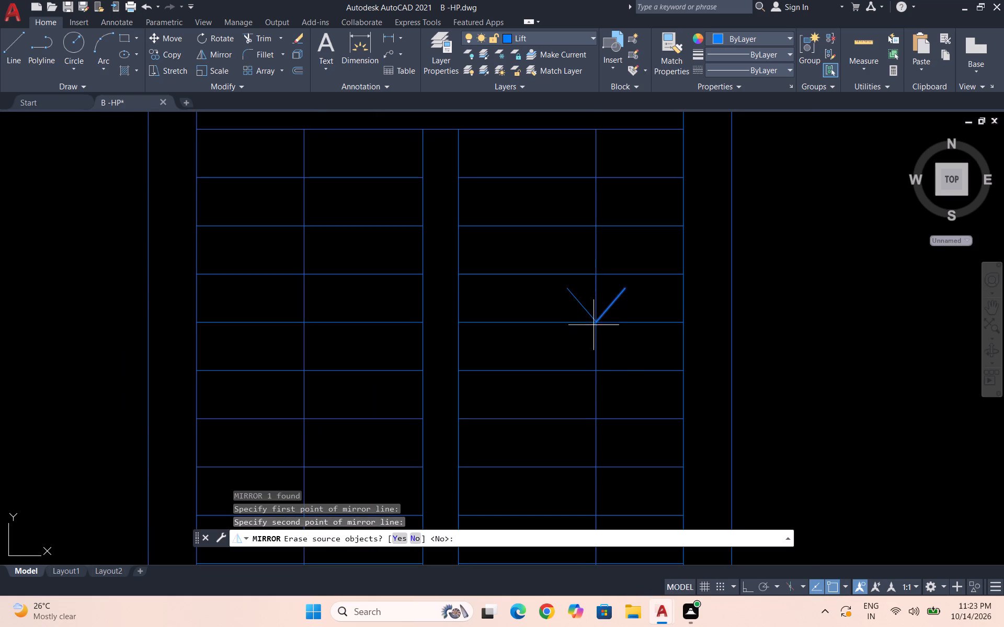
{"action": "key", "text": "space"}
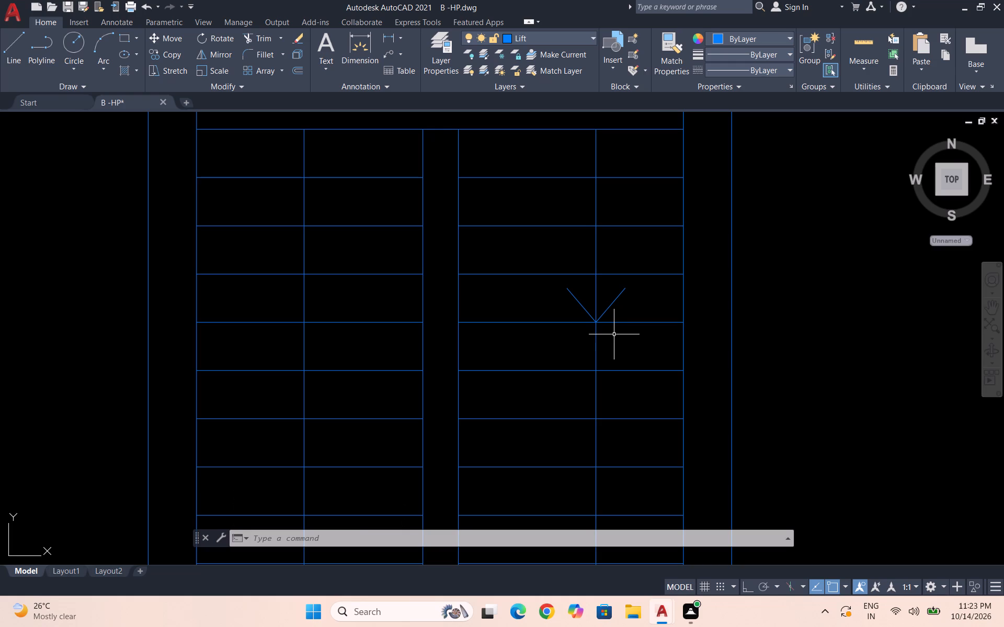
Copy the two-stroke arrowhead from its tip to where the left direction line meets the flight's bottom tread line.
{"action": "left_click", "coordinate": [615, 300]}
{"action": "left_click", "coordinate": [584, 308]}
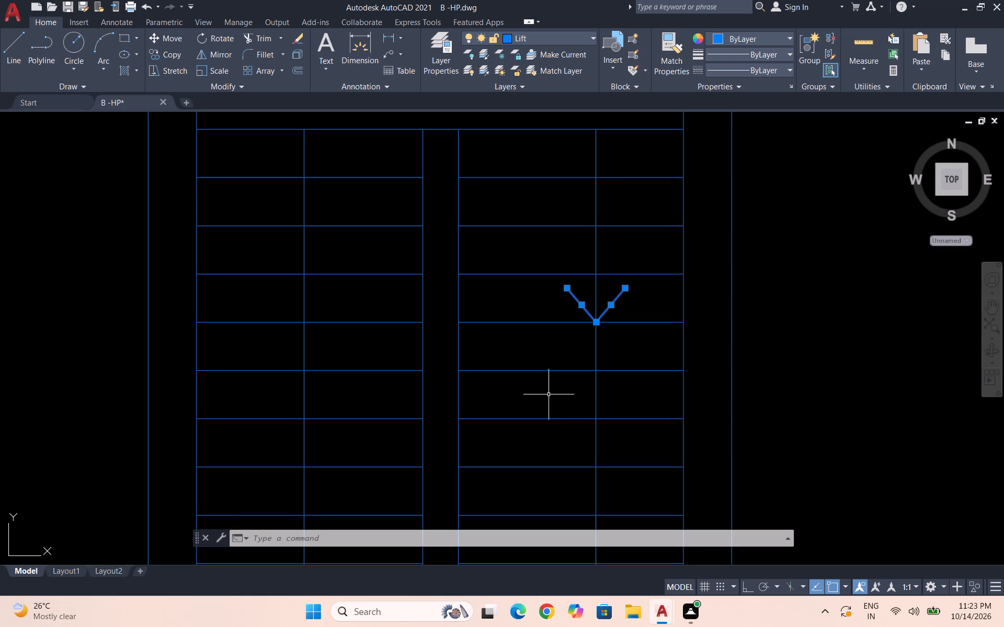
{"action": "type", "text": "CO"}
{"action": "key", "text": "Return"}
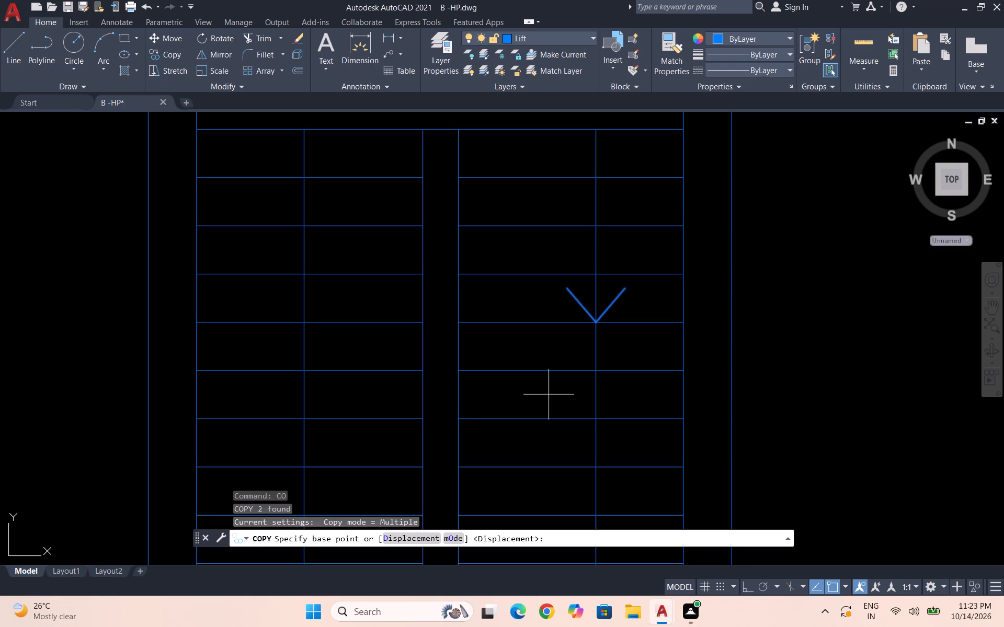
{"action": "left_click", "coordinate": [593, 321]}
{"action": "scroll", "coordinate": [603, 324], "scroll_direction": "down", "scroll_amount": 3}
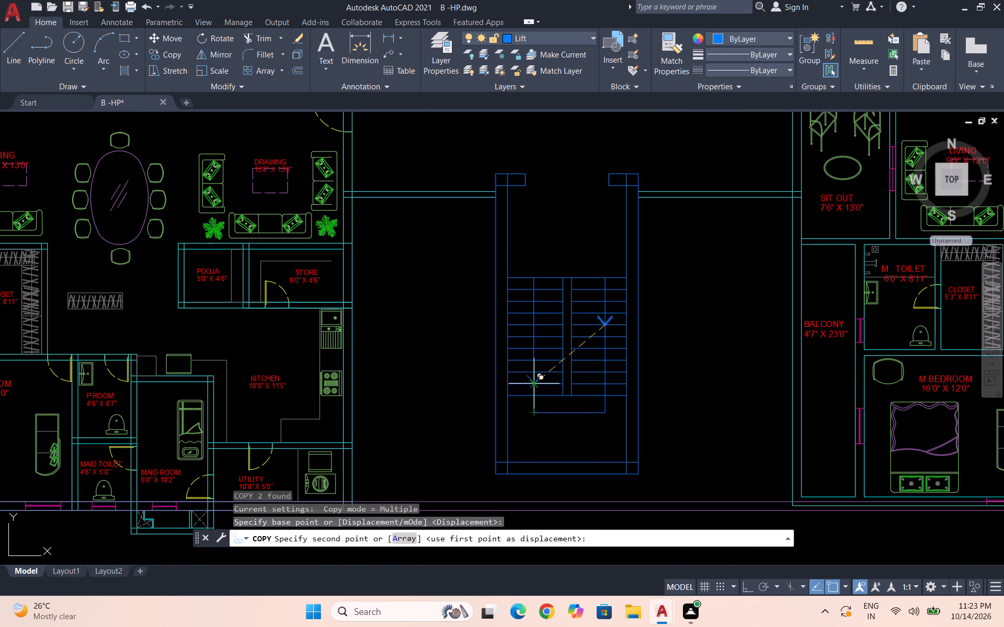
{"action": "scroll", "coordinate": [532, 387], "scroll_direction": "up", "scroll_amount": 3}
{"action": "left_click", "coordinate": [539, 427]}
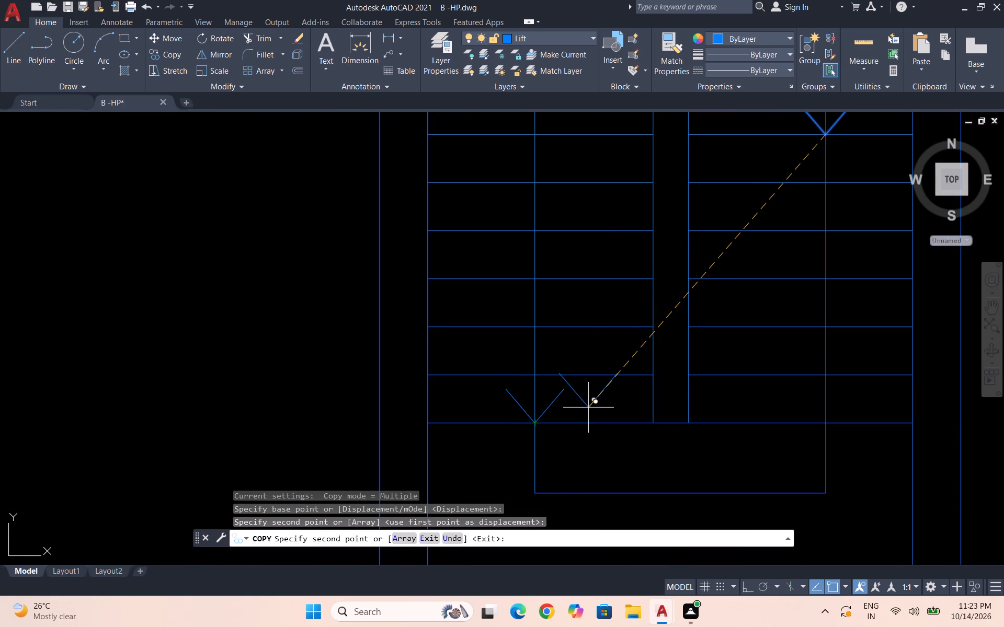
{"action": "key", "text": "Escape"}
Trim the right flight's direction line across the two treads just below the arrowhead tip.
{"action": "scroll", "coordinate": [588, 408], "scroll_direction": "down", "scroll_amount": 4}
{"action": "scroll", "coordinate": [632, 375], "scroll_direction": "up", "scroll_amount": 3}
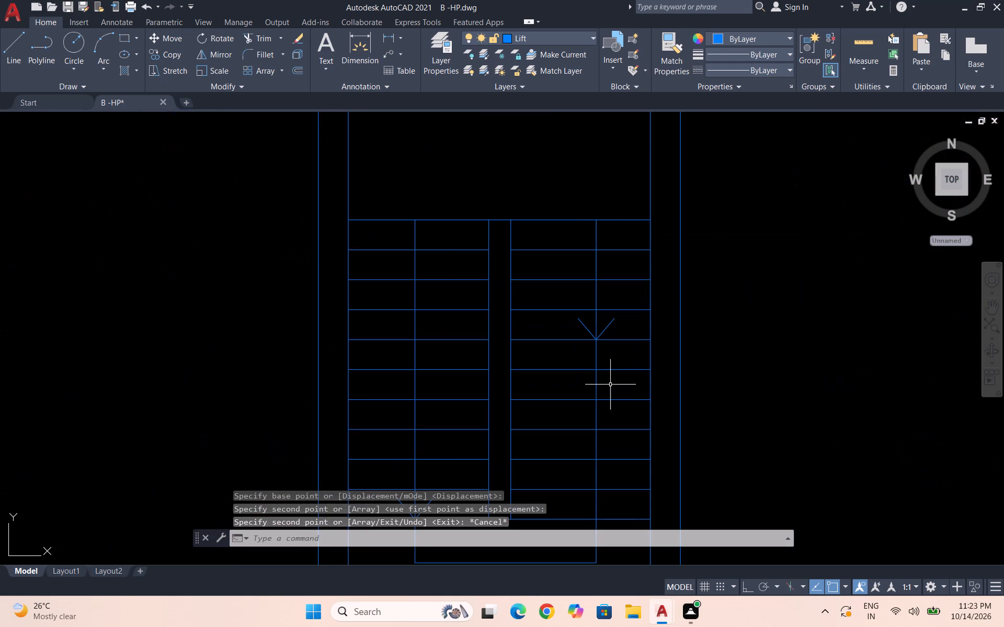
{"action": "scroll", "coordinate": [605, 386], "scroll_direction": "up", "scroll_amount": 1}
{"action": "type", "text": "TR"}
{"action": "key", "text": "Return"}
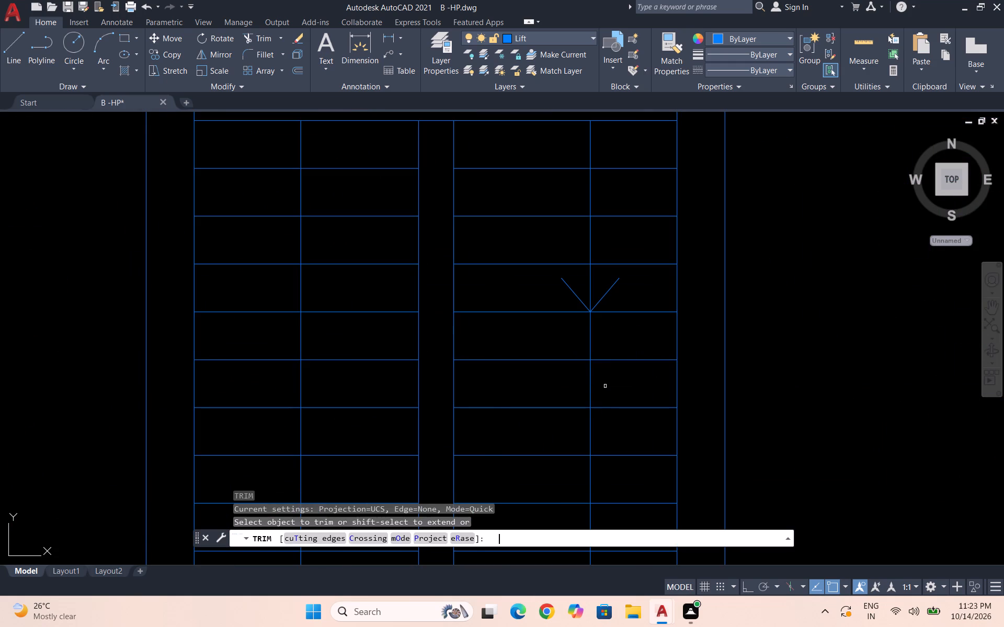
{"action": "left_click", "coordinate": [589, 351]}
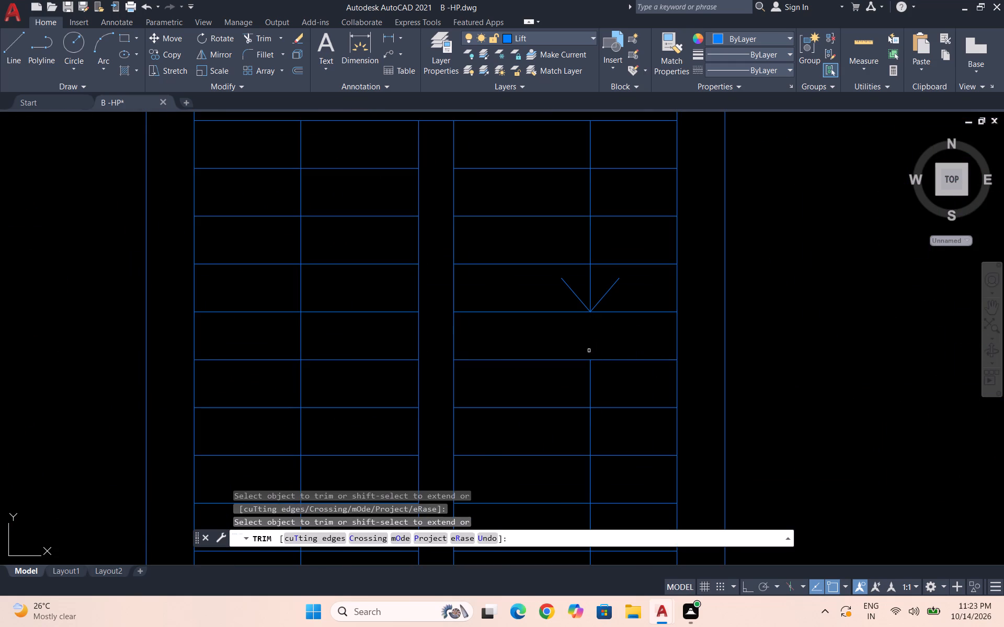
{"action": "left_click", "coordinate": [593, 383]}
{"action": "left_click", "coordinate": [564, 388]}
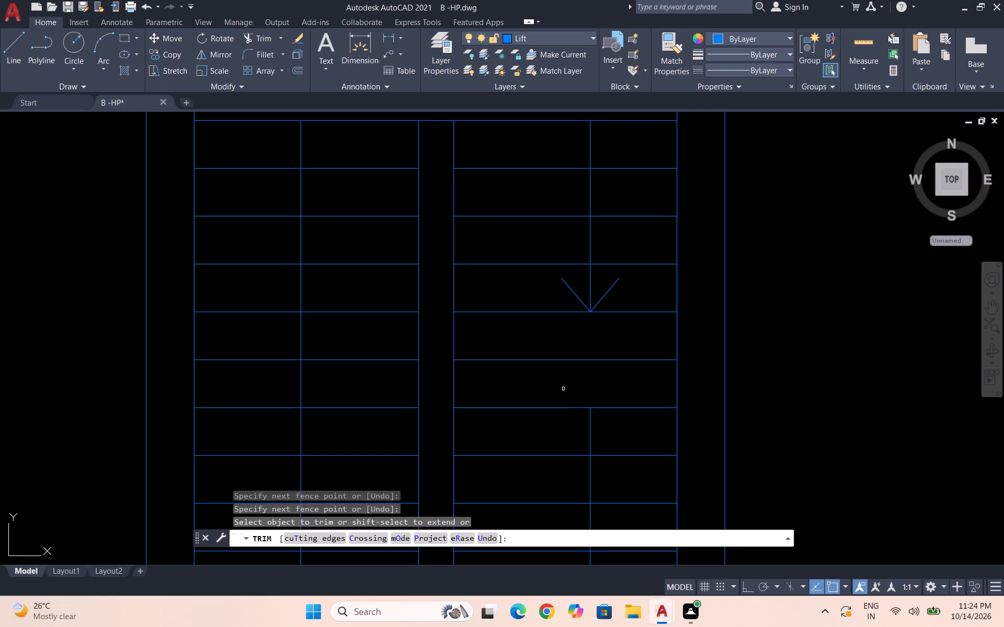
{"action": "key", "text": "Escape"}
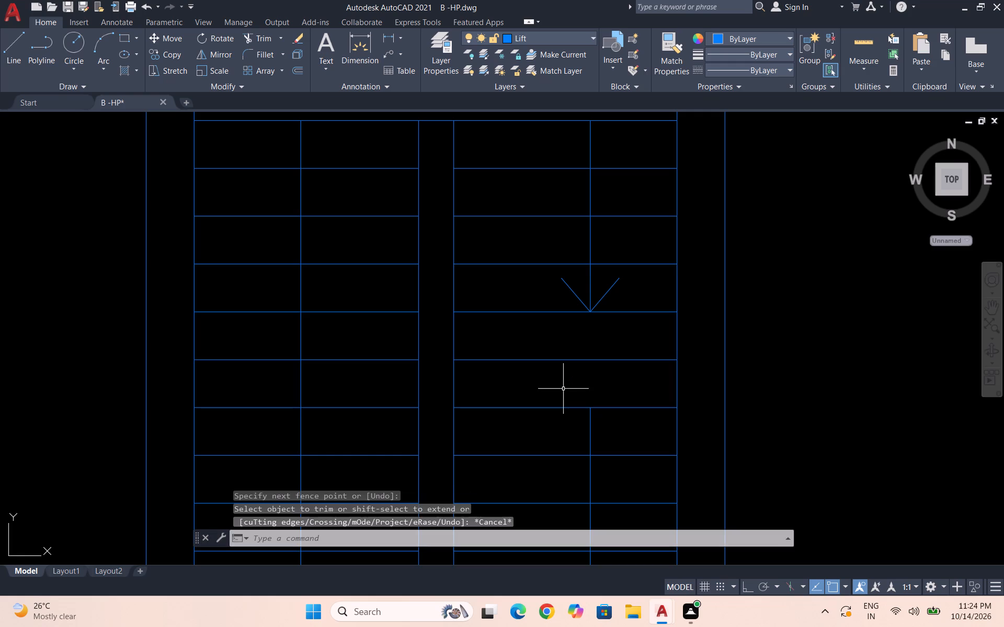
Mirror the right flight's arrowhead about the tread line midway through the trimmed gap, keeping the original, to add an upward arrowhead.
{"action": "left_click", "coordinate": [611, 287]}
{"action": "left_click", "coordinate": [579, 298]}
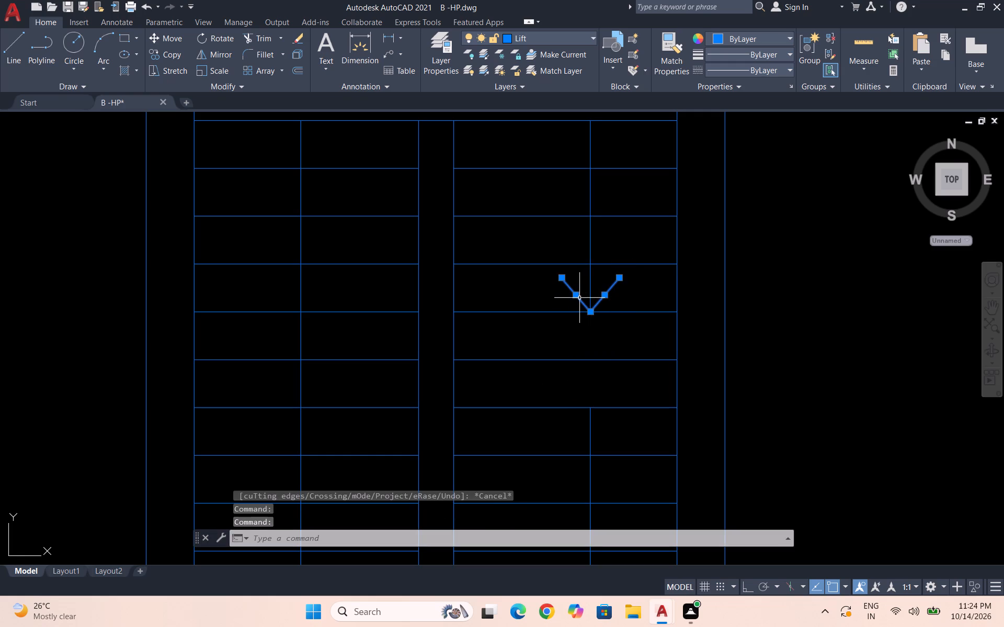
{"action": "type", "text": "MI"}
{"action": "key", "text": "Return"}
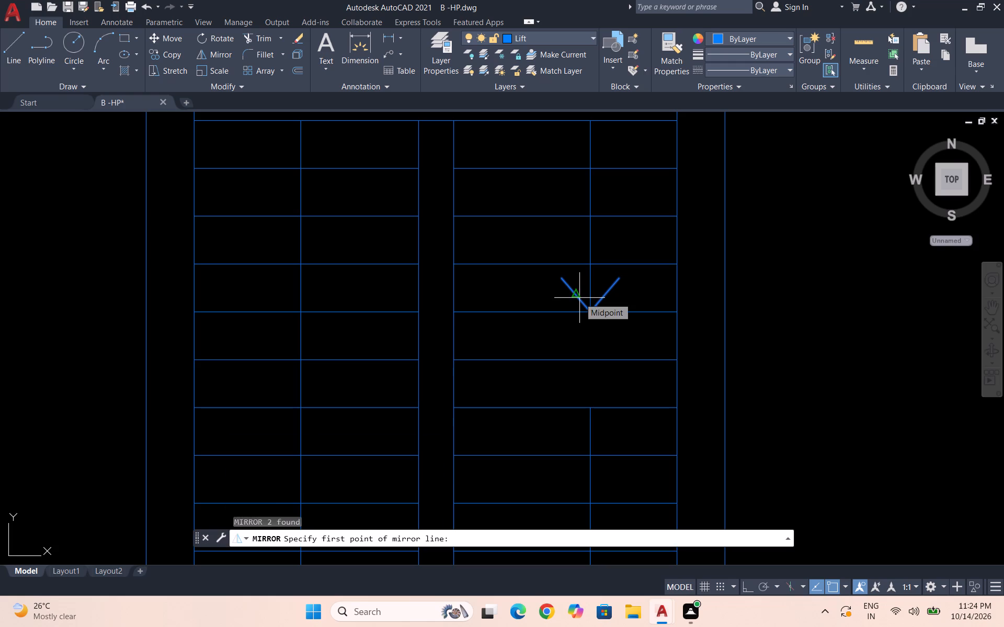
{"action": "left_click", "coordinate": [680, 357]}
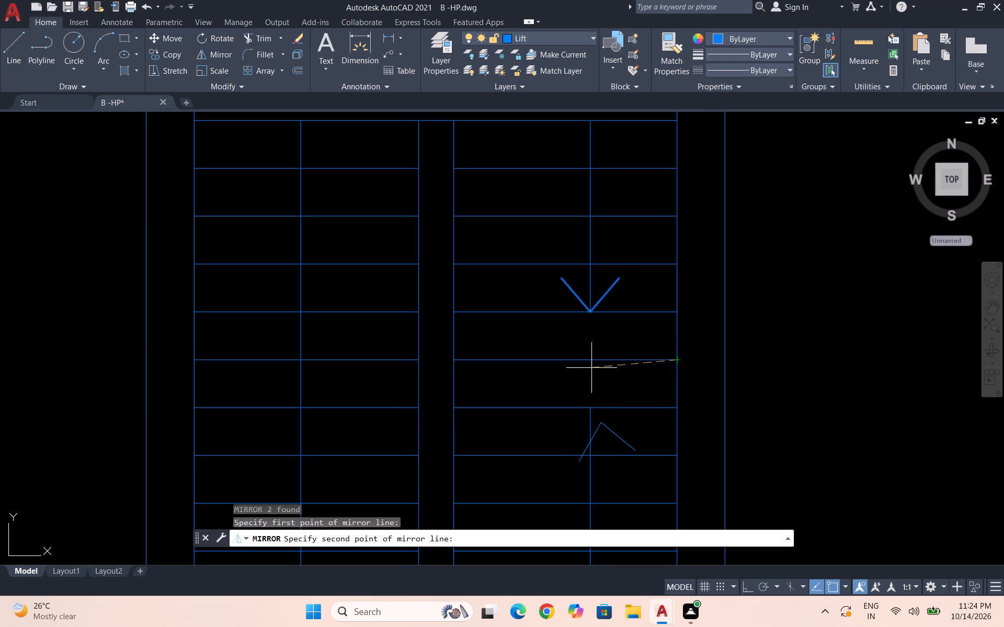
{"action": "left_click", "coordinate": [563, 359]}
{"action": "key", "text": "space"}
{"action": "scroll", "coordinate": [579, 353], "scroll_direction": "down", "scroll_amount": 2}
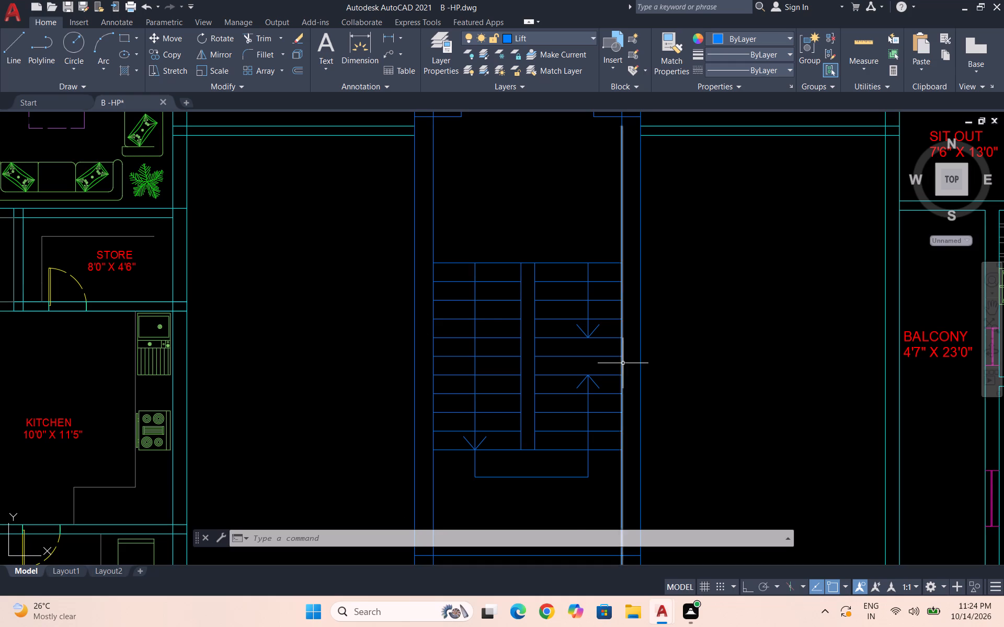
{"action": "scroll", "coordinate": [606, 378], "scroll_direction": "up", "scroll_amount": 1}
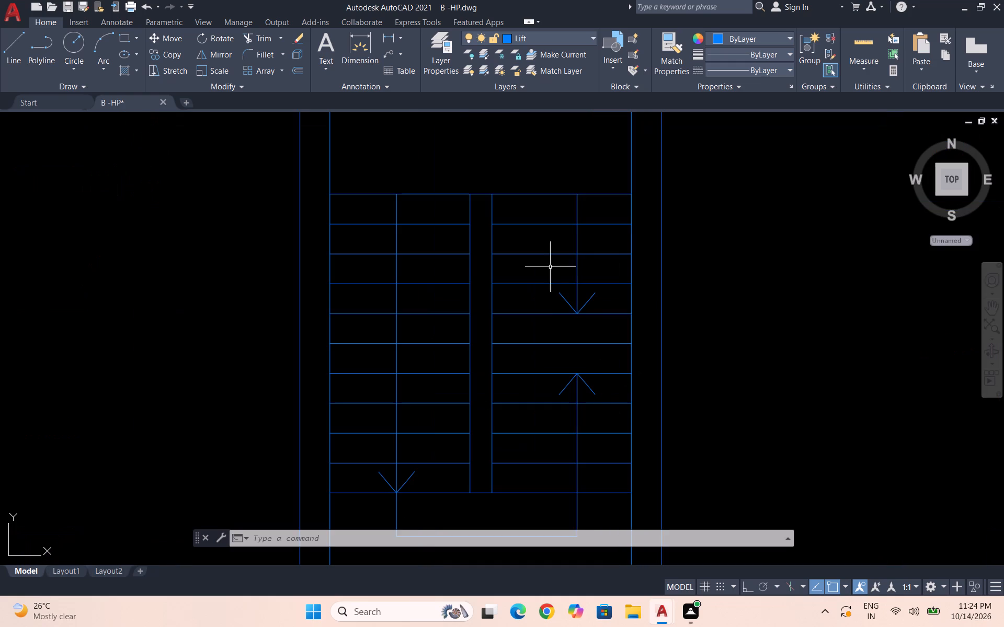
Make TEXT the current layer.
{"action": "left_click", "coordinate": [560, 41]}
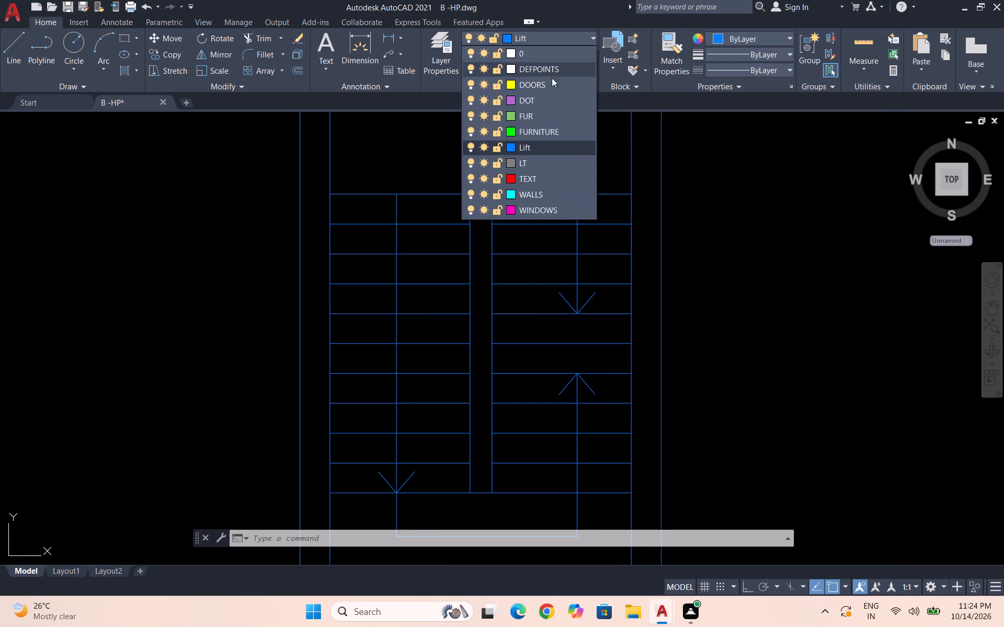
{"action": "left_click", "coordinate": [545, 180]}
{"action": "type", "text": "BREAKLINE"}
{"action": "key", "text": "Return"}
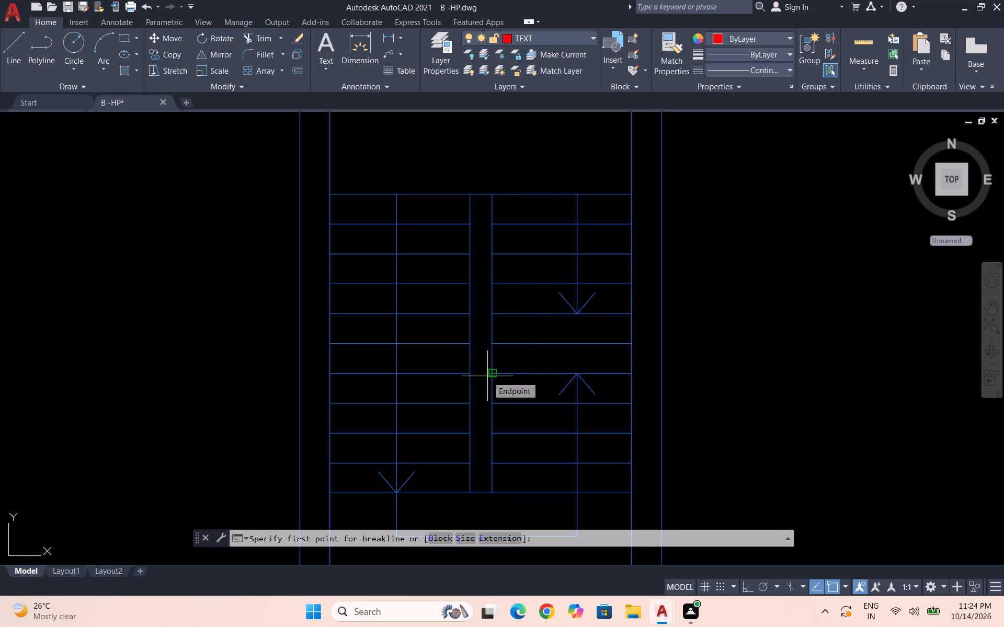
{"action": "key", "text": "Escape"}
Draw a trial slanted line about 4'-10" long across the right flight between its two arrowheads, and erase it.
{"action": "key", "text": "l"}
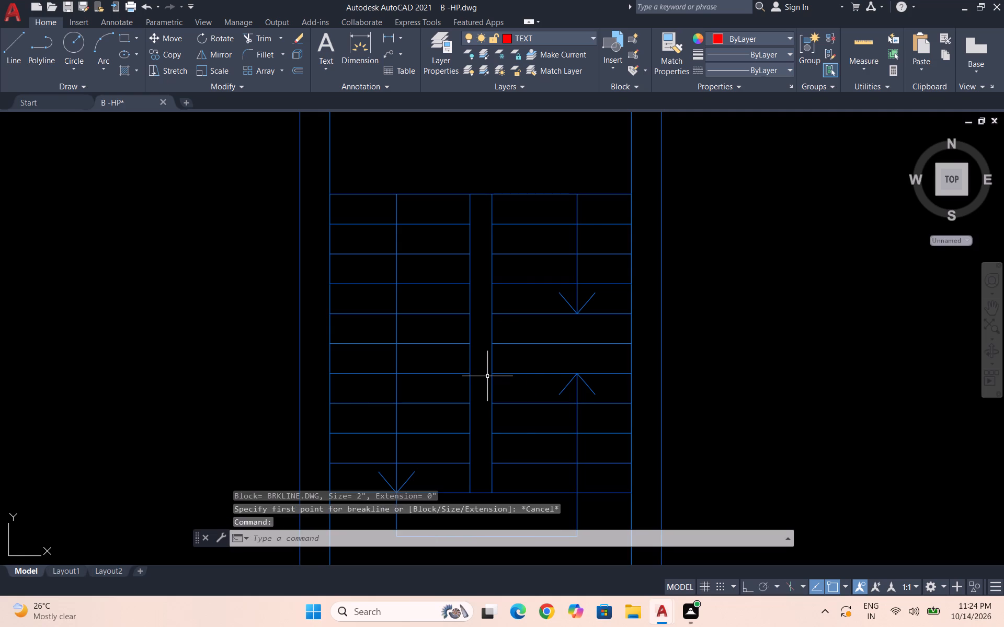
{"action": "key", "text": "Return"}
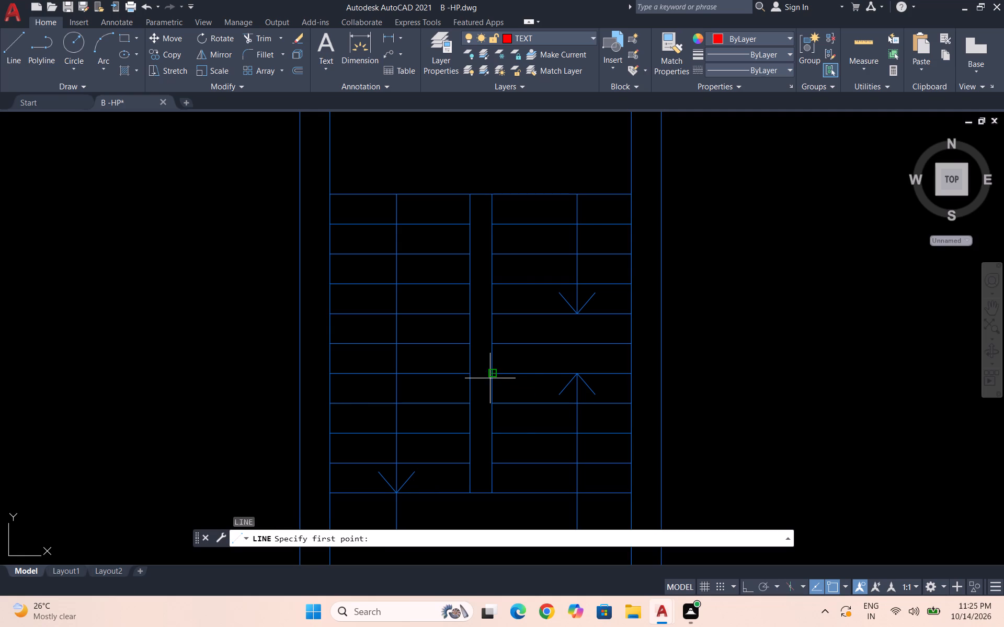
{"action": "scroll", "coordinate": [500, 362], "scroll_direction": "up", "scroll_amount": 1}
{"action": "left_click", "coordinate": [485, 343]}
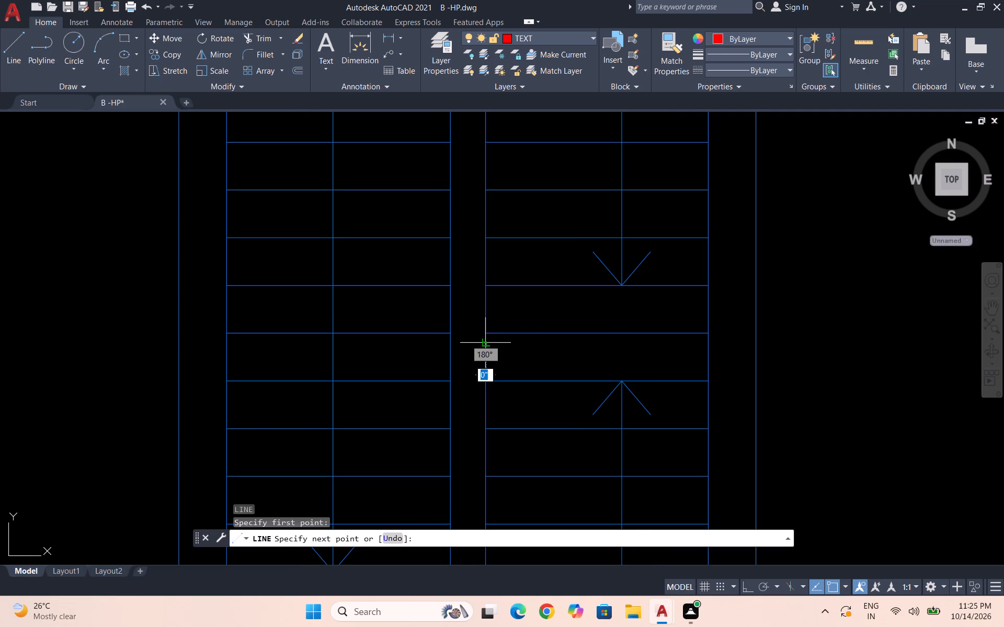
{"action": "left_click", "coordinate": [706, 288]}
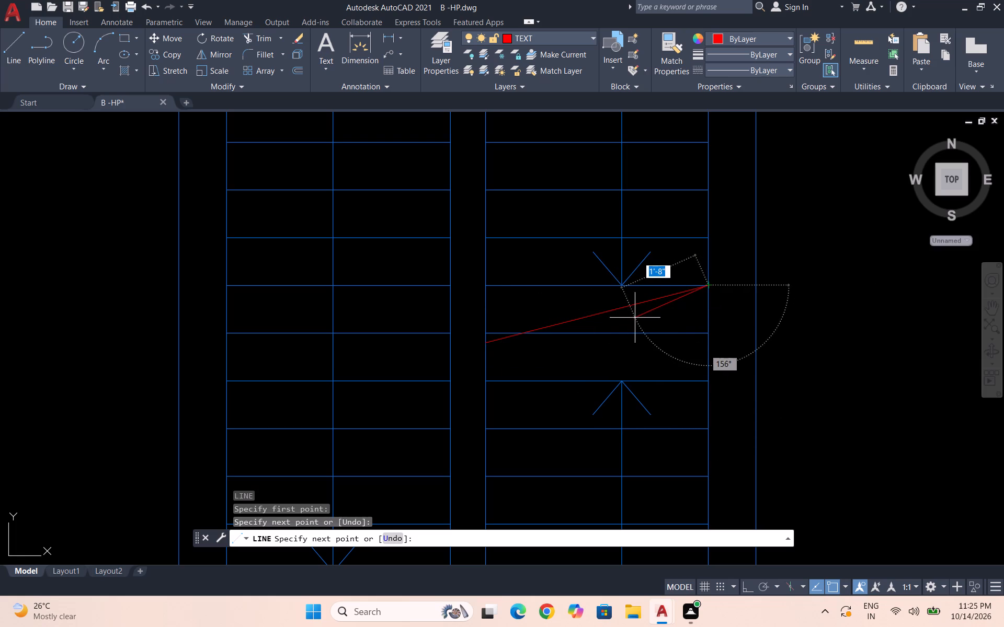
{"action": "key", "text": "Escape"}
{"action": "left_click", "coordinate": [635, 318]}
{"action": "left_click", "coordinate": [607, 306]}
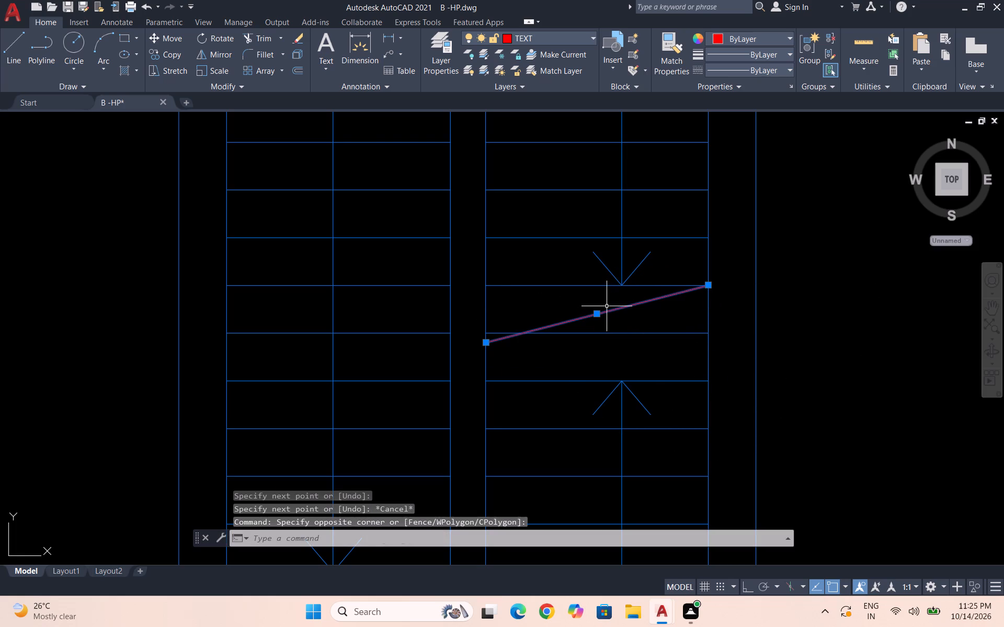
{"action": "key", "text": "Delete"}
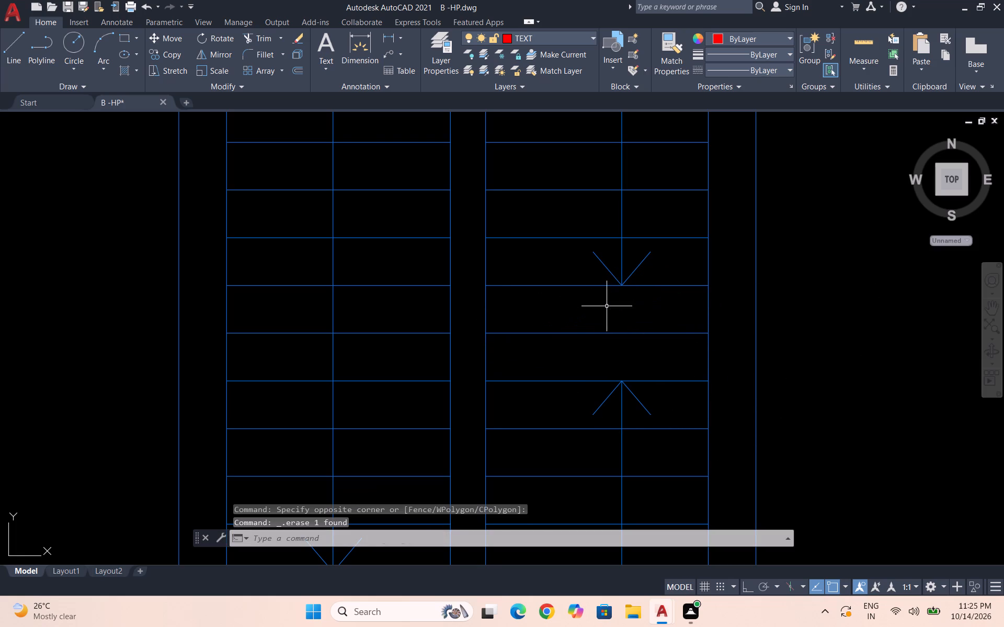
Draw a breakline from the right flight's inner edge up to the outer end of the downward arrowhead's tread line, with the break symbol mid-length.
{"action": "type", "text": "BREAKLINE"}
{"action": "key", "text": "Return"}
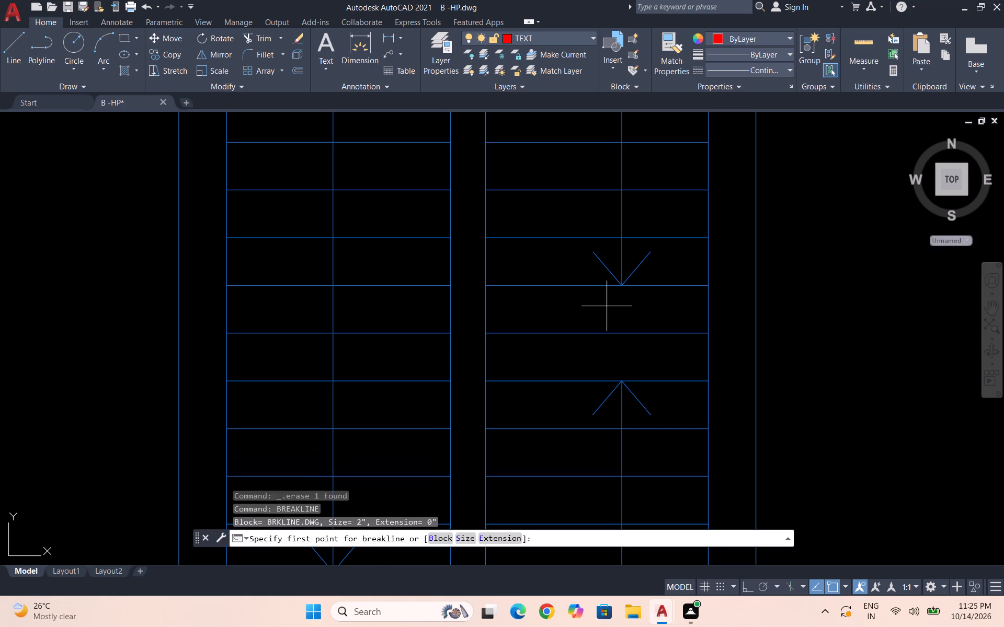
{"action": "left_click", "coordinate": [484, 343]}
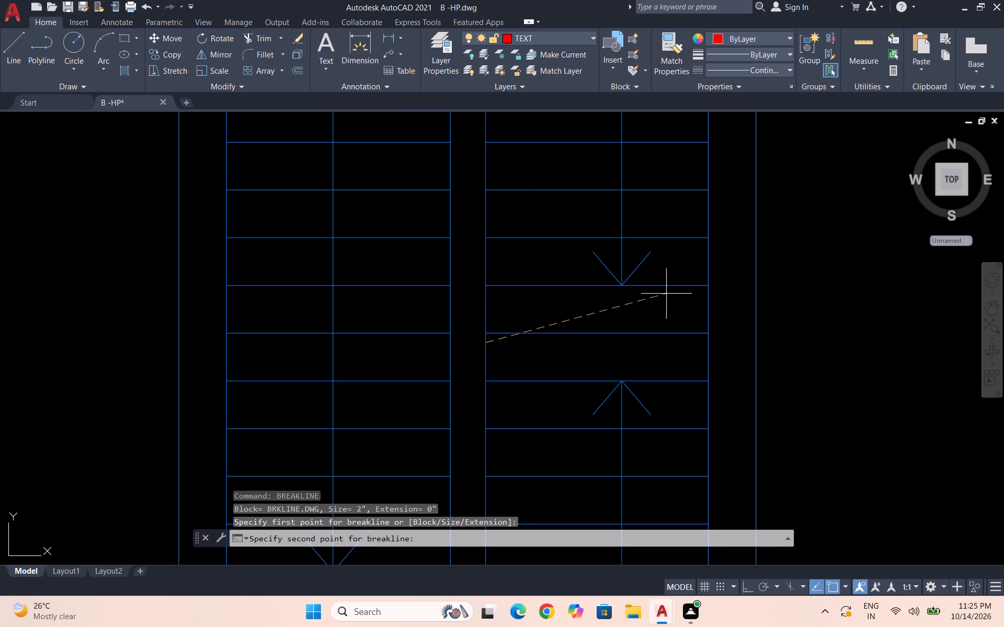
{"action": "left_click", "coordinate": [705, 287]}
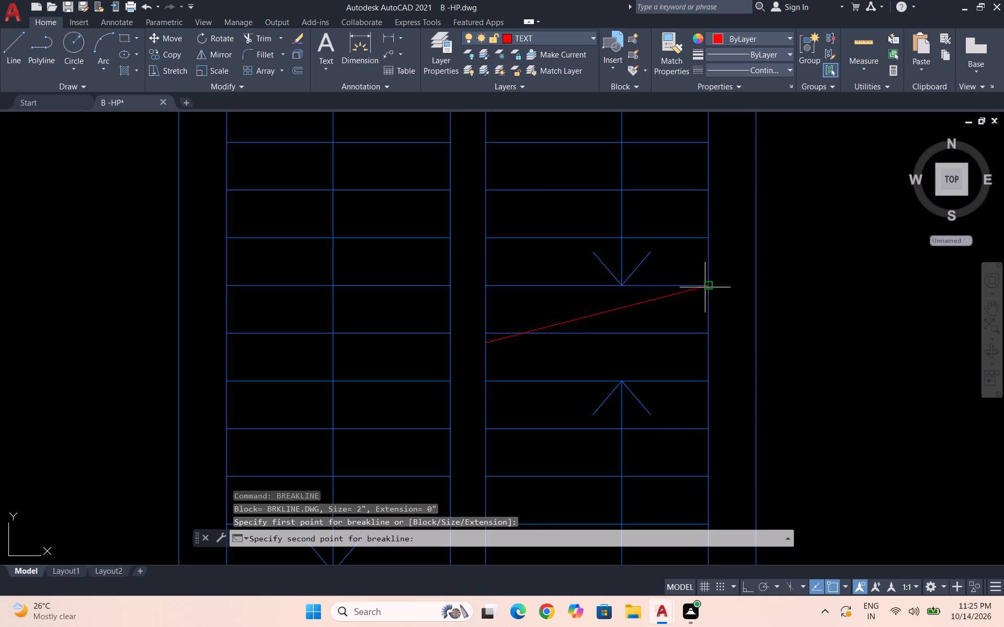
{"action": "left_click", "coordinate": [598, 317]}
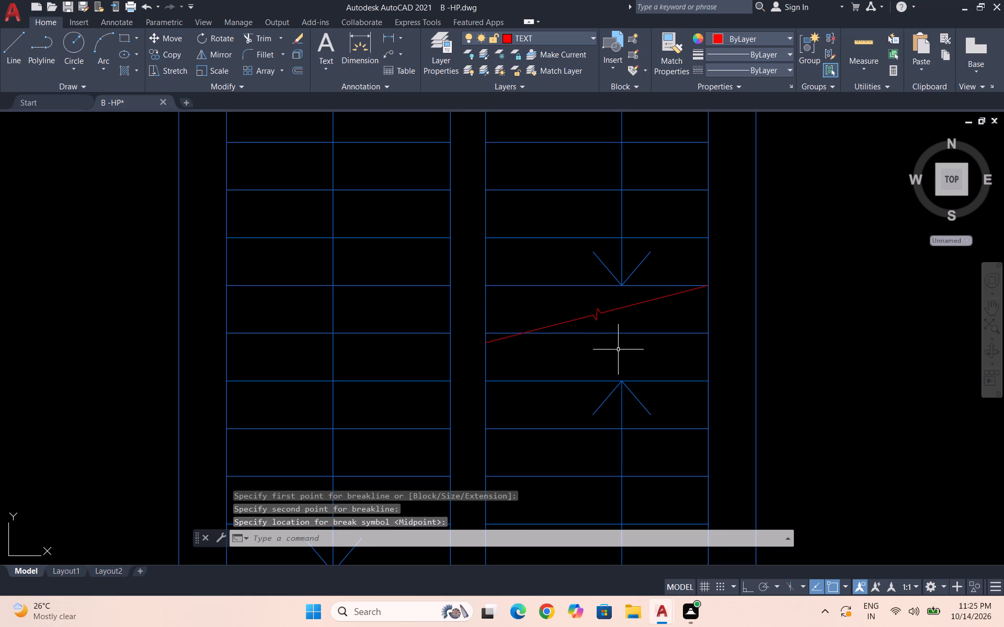
Copy the breakline from its lower end to a point slightly below on the right flight's inner edge, forming a parallel pair.
{"action": "scroll", "coordinate": [592, 309], "scroll_direction": "up", "scroll_amount": 1}
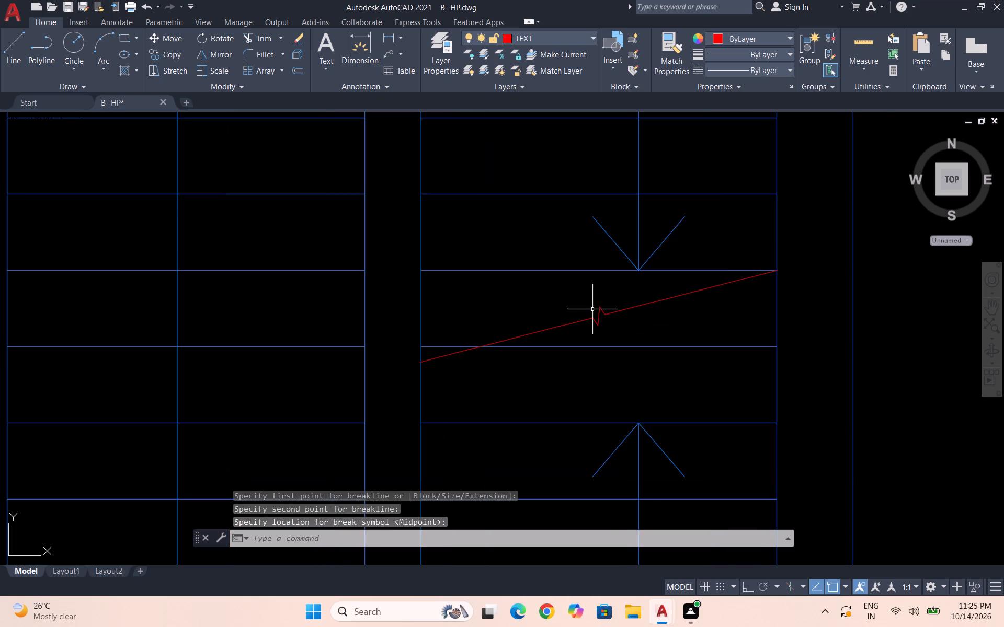
{"action": "scroll", "coordinate": [592, 309], "scroll_direction": "up", "scroll_amount": 1}
{"action": "left_click", "coordinate": [671, 340]}
{"action": "left_click", "coordinate": [631, 305]}
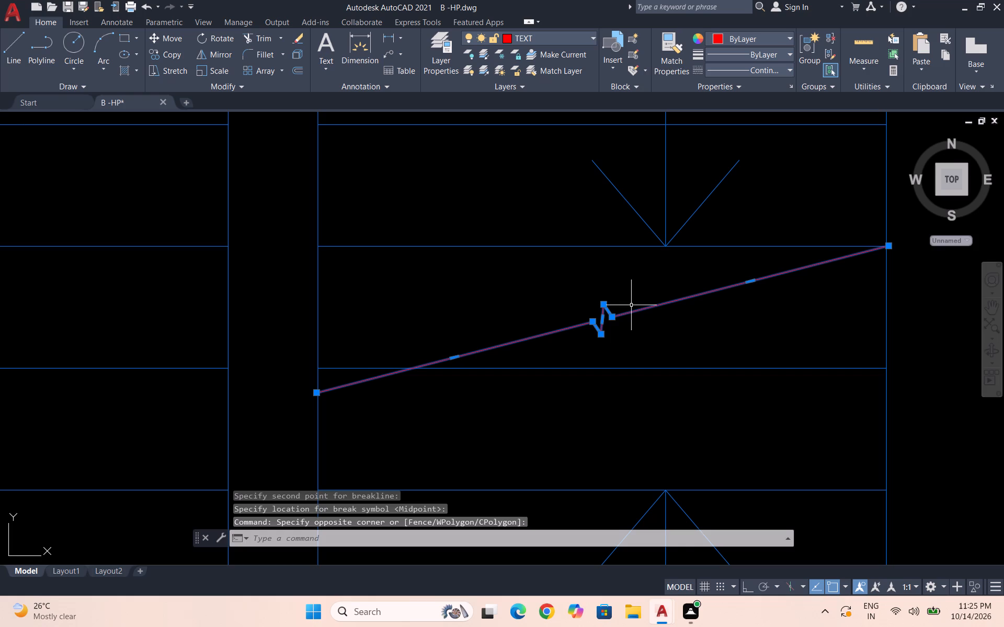
{"action": "type", "text": "CO"}
{"action": "key", "text": "Return"}
{"action": "scroll", "coordinate": [626, 303], "scroll_direction": "down", "scroll_amount": 2}
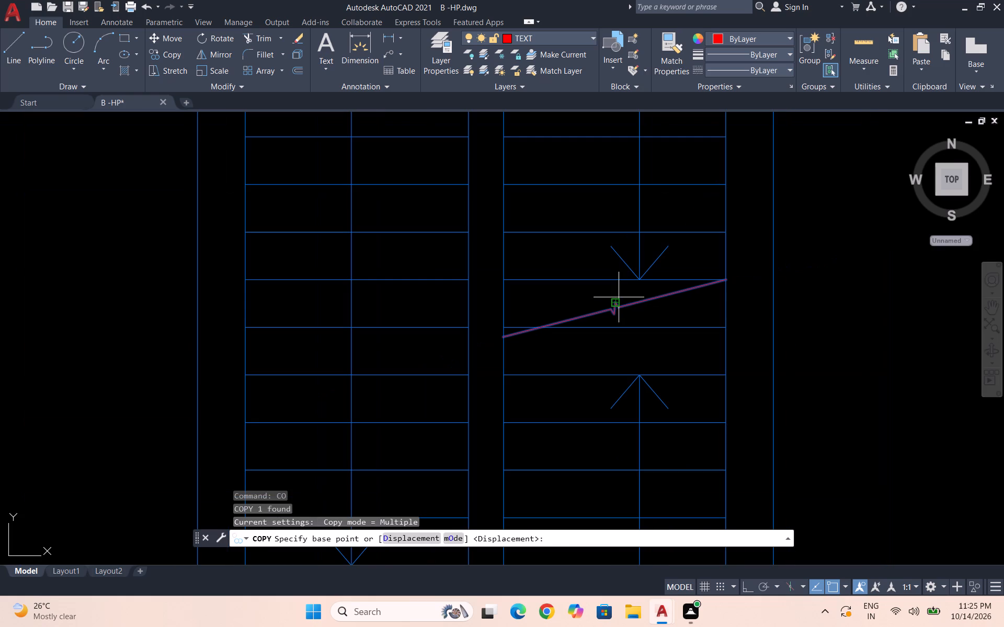
{"action": "left_click", "coordinate": [504, 339]}
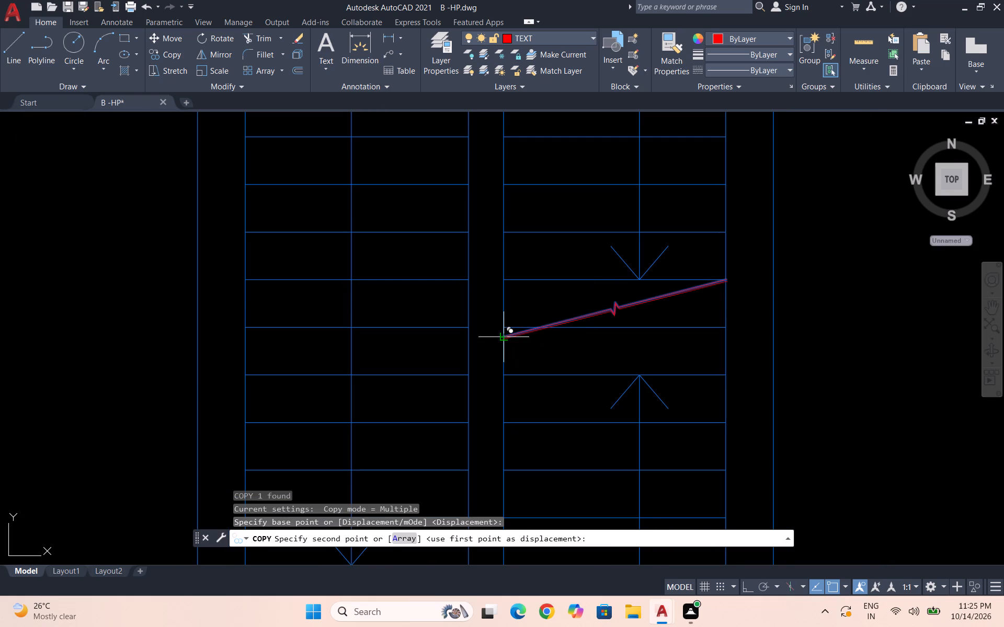
{"action": "scroll", "coordinate": [505, 344], "scroll_direction": "up", "scroll_amount": 2}
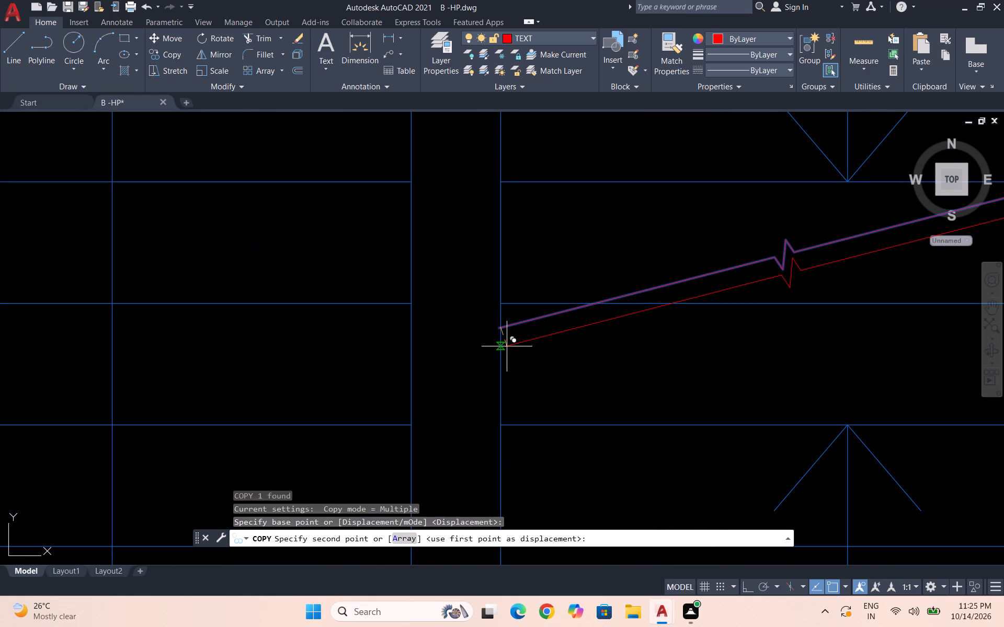
{"action": "scroll", "coordinate": [507, 346], "scroll_direction": "up", "scroll_amount": 1}
{"action": "scroll", "coordinate": [507, 346], "scroll_direction": "down", "scroll_amount": 3}
{"action": "scroll", "coordinate": [507, 346], "scroll_direction": "up", "scroll_amount": 2}
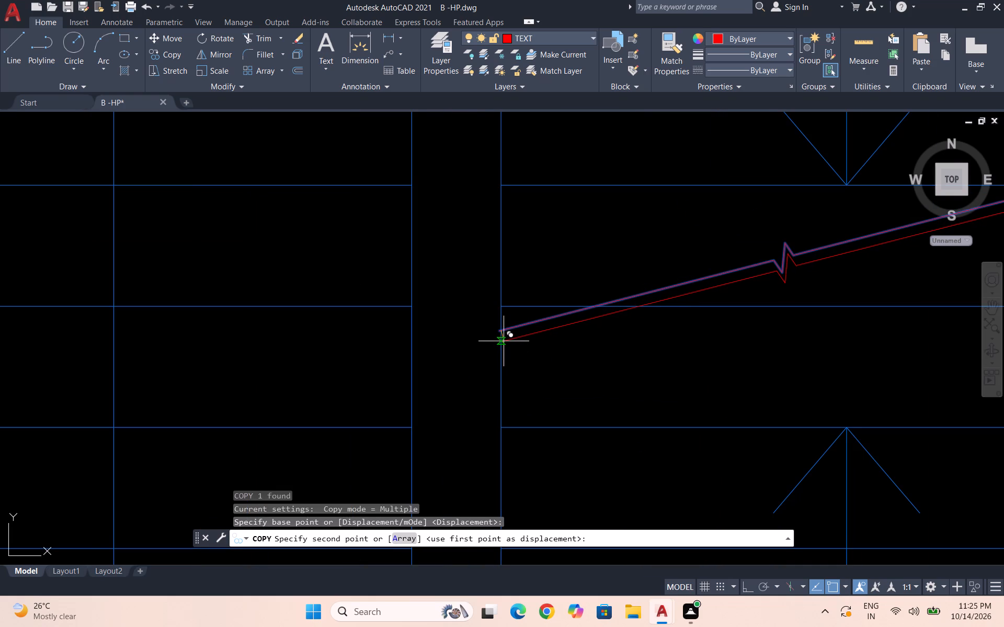
{"action": "scroll", "coordinate": [504, 341], "scroll_direction": "down", "scroll_amount": 1}
{"action": "scroll", "coordinate": [504, 341], "scroll_direction": "up", "scroll_amount": 3}
{"action": "scroll", "coordinate": [504, 341], "scroll_direction": "down", "scroll_amount": 1}
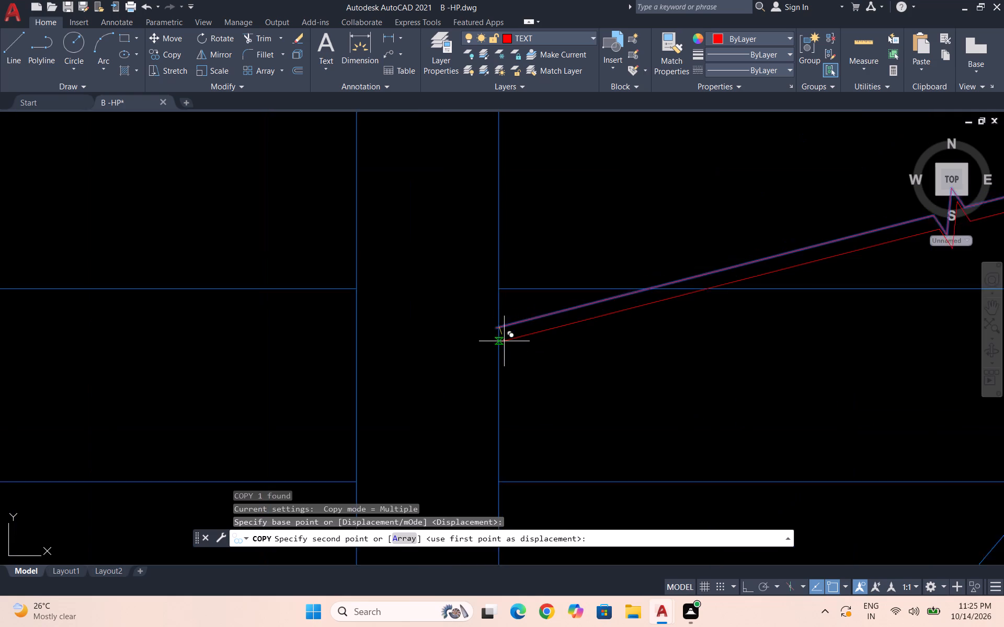
{"action": "scroll", "coordinate": [504, 341], "scroll_direction": "down", "scroll_amount": 2}
{"action": "scroll", "coordinate": [498, 350], "scroll_direction": "up", "scroll_amount": 4}
{"action": "scroll", "coordinate": [504, 349], "scroll_direction": "down", "scroll_amount": 3}
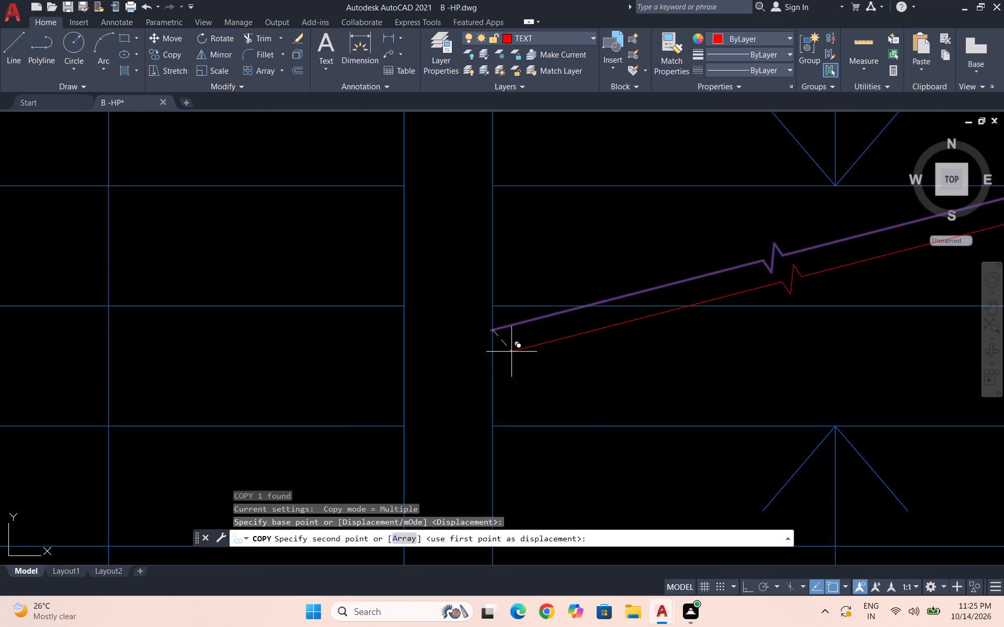
{"action": "scroll", "coordinate": [508, 347], "scroll_direction": "up", "scroll_amount": 3}
{"action": "scroll", "coordinate": [507, 347], "scroll_direction": "down", "scroll_amount": 3}
{"action": "scroll", "coordinate": [513, 345], "scroll_direction": "up", "scroll_amount": 1}
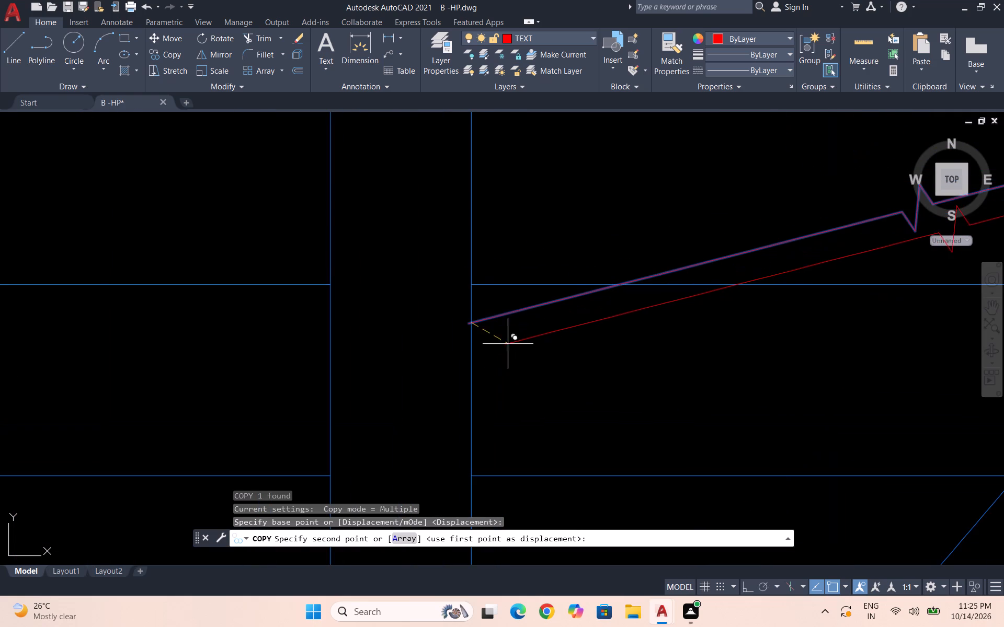
{"action": "scroll", "coordinate": [460, 354], "scroll_direction": "down", "scroll_amount": 1}
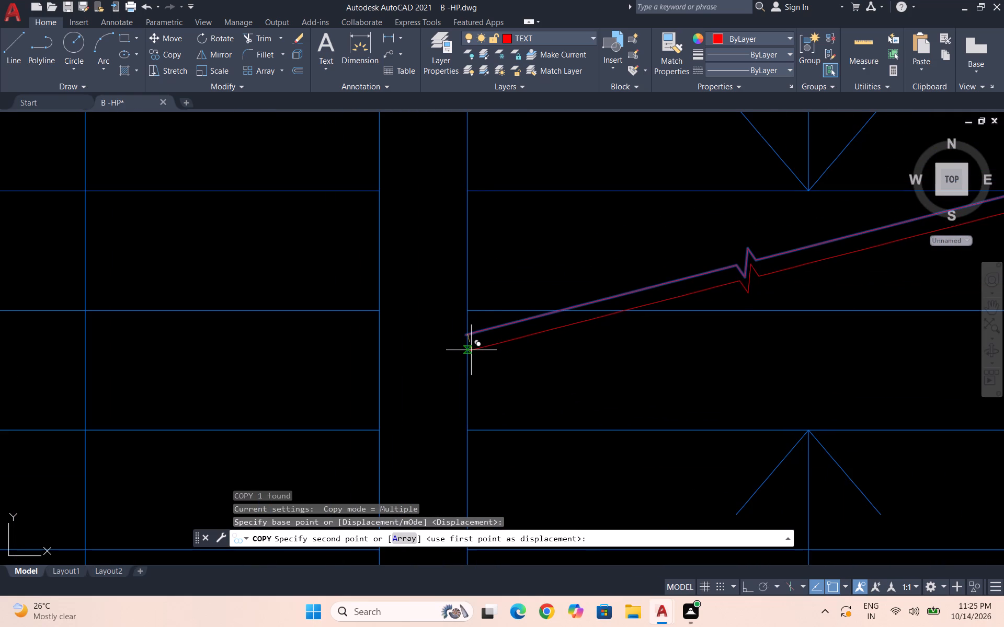
{"action": "left_click", "coordinate": [472, 350]}
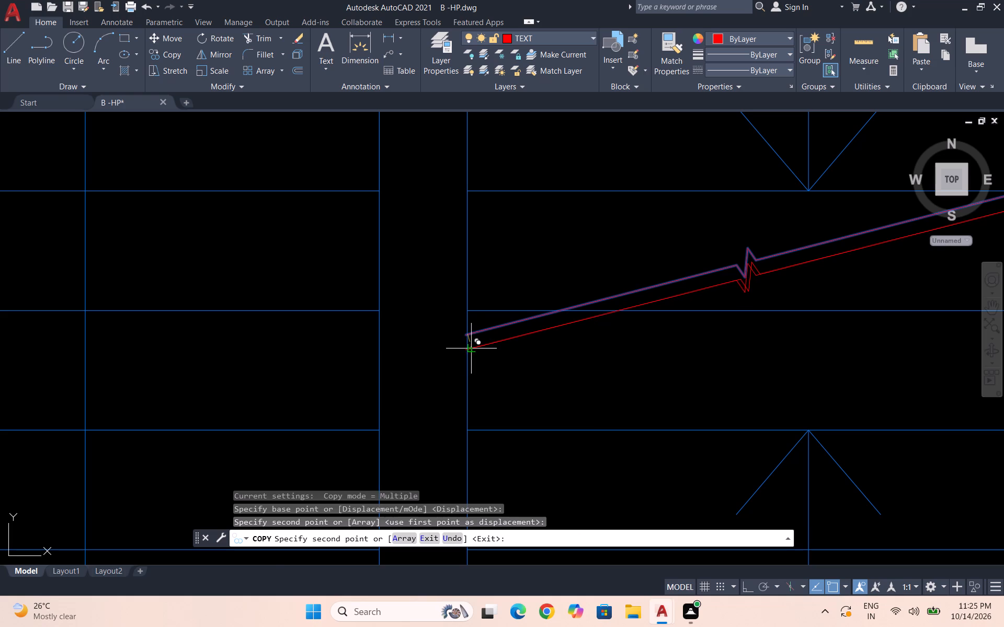
{"action": "scroll", "coordinate": [416, 334], "scroll_direction": "down", "scroll_amount": 2}
{"action": "key", "text": "Escape"}
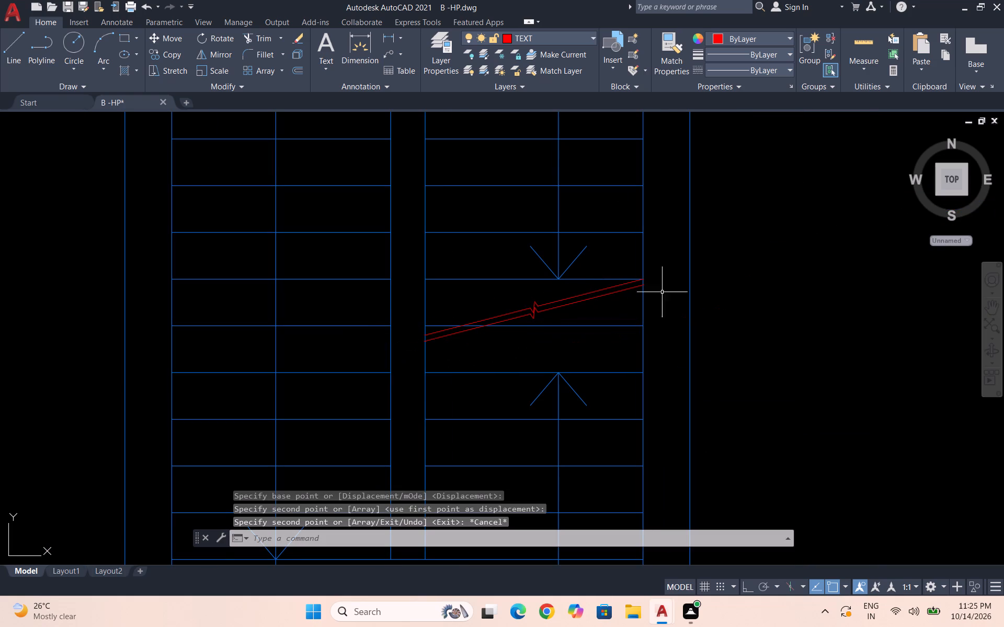
Copy the DN label from the other staircase above the lobby to just above the top of the left flight's direction line.
{"action": "scroll", "coordinate": [714, 268], "scroll_direction": "down", "scroll_amount": 2}
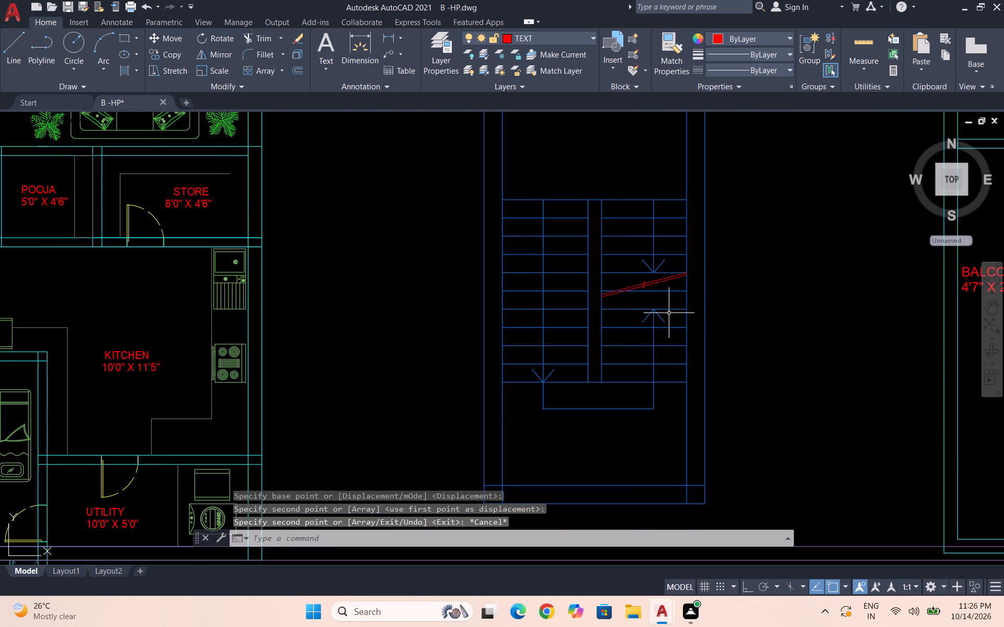
{"action": "scroll", "coordinate": [674, 314], "scroll_direction": "down", "scroll_amount": 1}
{"action": "scroll", "coordinate": [639, 341], "scroll_direction": "down", "scroll_amount": 3}
{"action": "scroll", "coordinate": [663, 254], "scroll_direction": "down", "scroll_amount": 2}
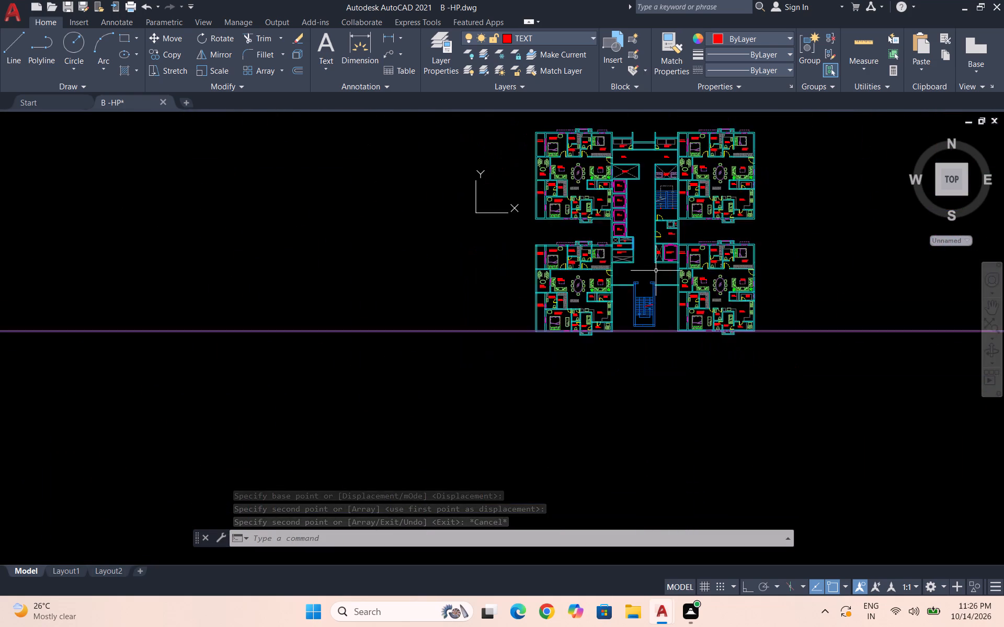
{"action": "scroll", "coordinate": [674, 238], "scroll_direction": "up", "scroll_amount": 3}
{"action": "scroll", "coordinate": [624, 226], "scroll_direction": "up", "scroll_amount": 1}
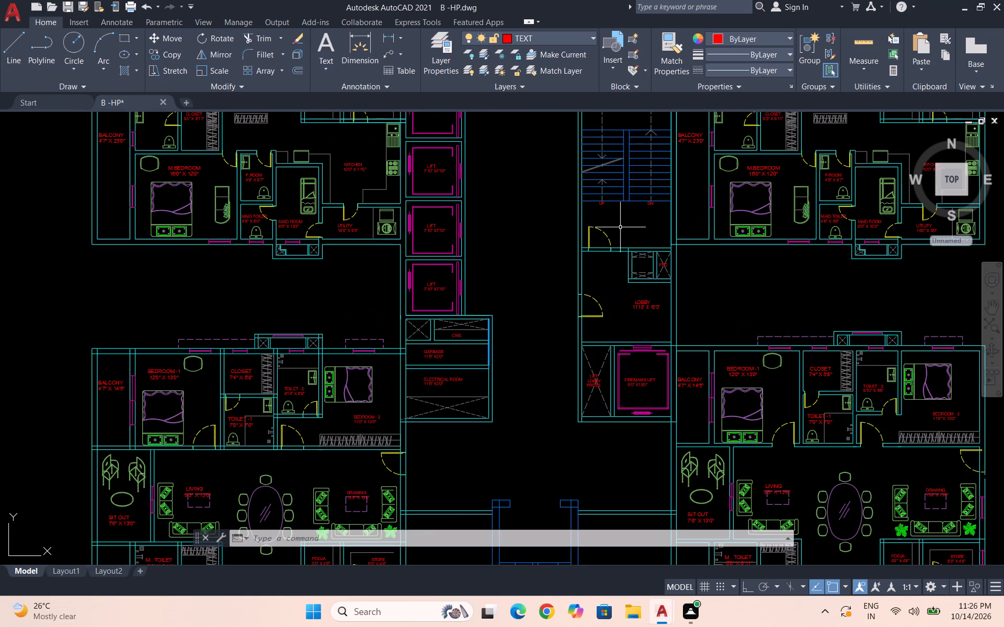
{"action": "scroll", "coordinate": [603, 198], "scroll_direction": "up", "scroll_amount": 2}
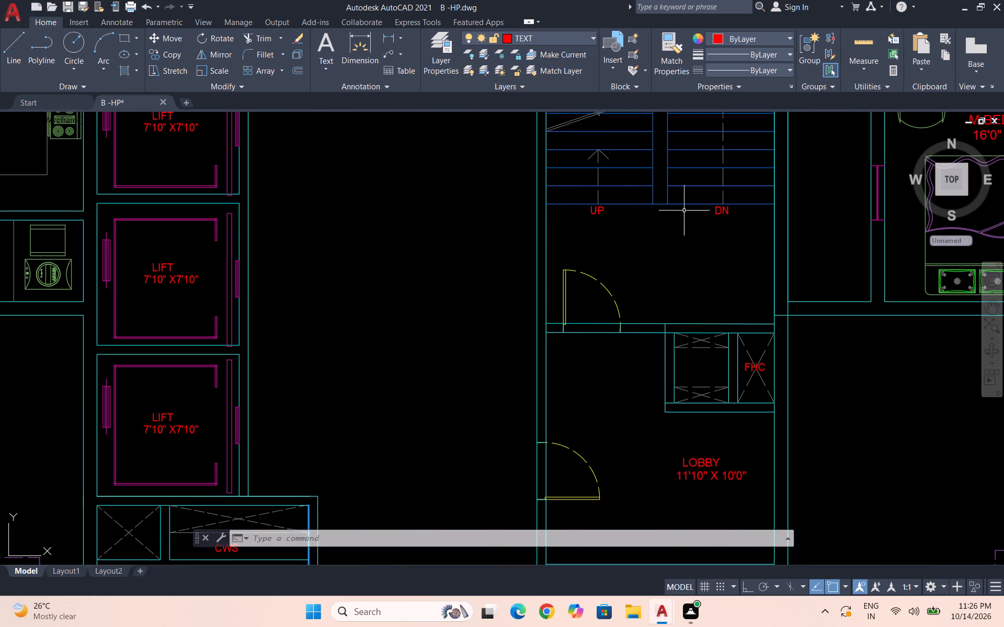
{"action": "left_click", "coordinate": [751, 224]}
{"action": "left_click", "coordinate": [705, 208]}
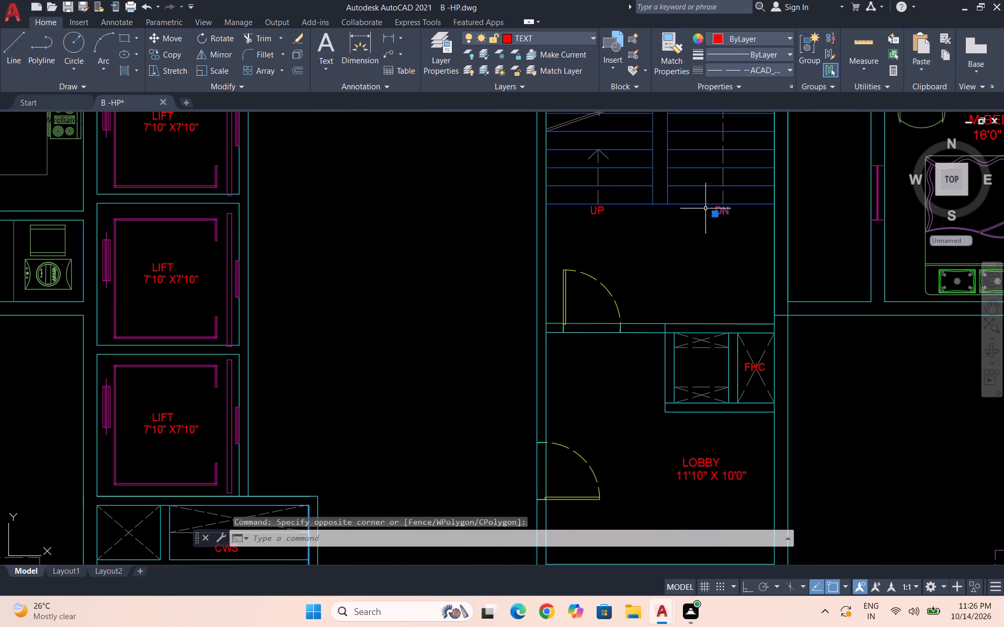
{"action": "type", "text": "CO"}
{"action": "key", "text": "Return"}
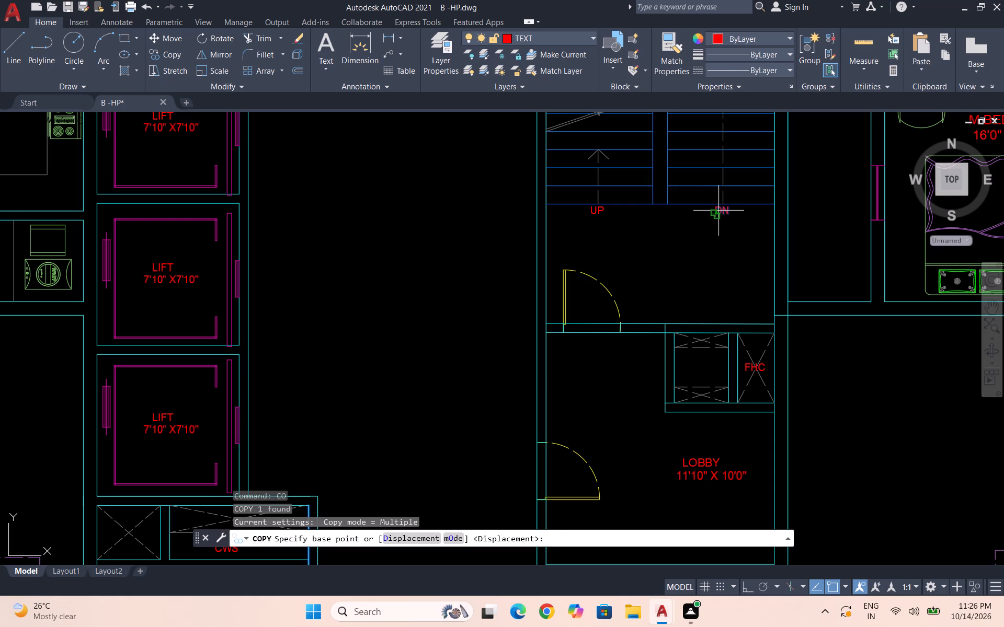
{"action": "left_click", "coordinate": [723, 211]}
{"action": "scroll", "coordinate": [723, 211], "scroll_direction": "down", "scroll_amount": 2}
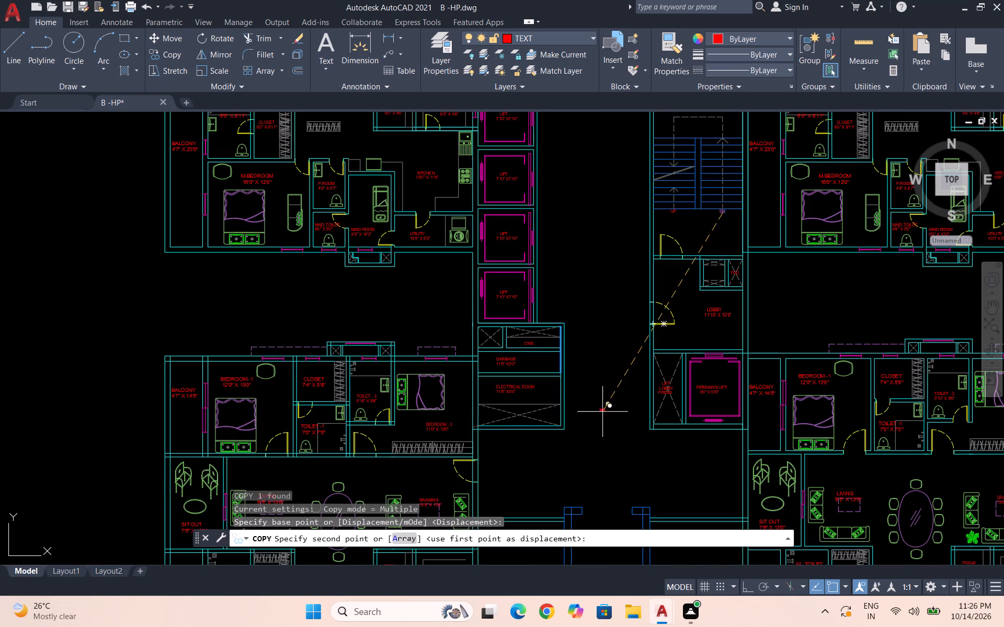
{"action": "scroll", "coordinate": [644, 419], "scroll_direction": "down", "scroll_amount": 2}
{"action": "scroll", "coordinate": [640, 483], "scroll_direction": "up", "scroll_amount": 3}
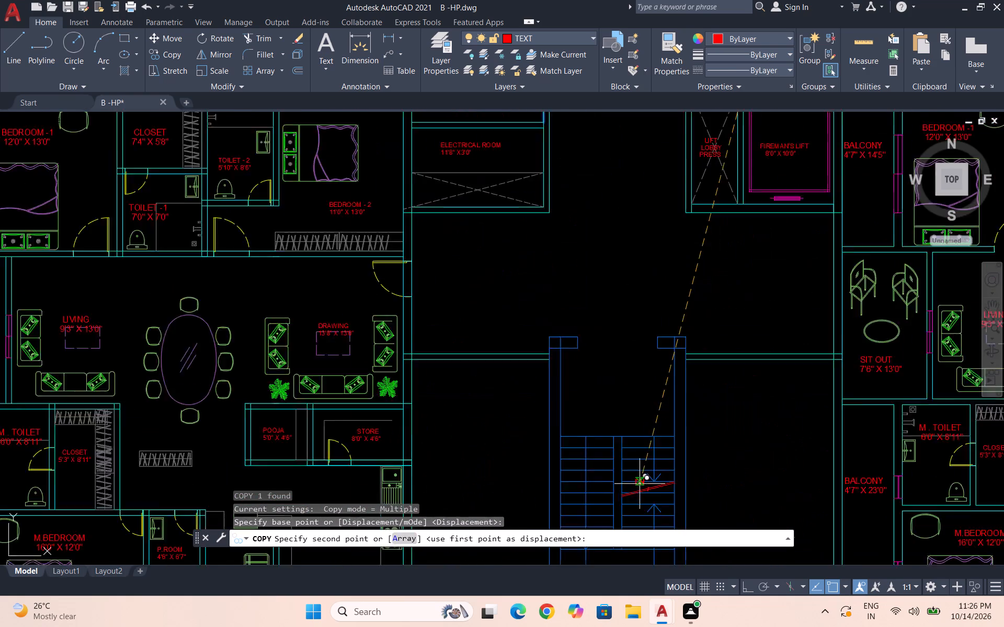
{"action": "scroll", "coordinate": [640, 484], "scroll_direction": "up", "scroll_amount": 1}
{"action": "scroll", "coordinate": [568, 424], "scroll_direction": "up", "scroll_amount": 3}
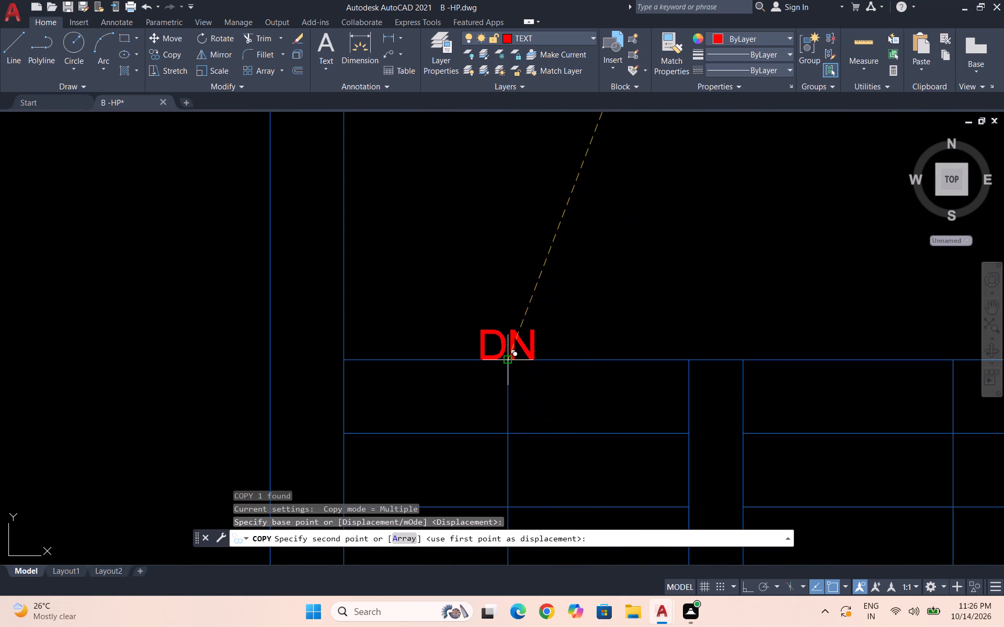
{"action": "left_click", "coordinate": [515, 312]}
{"action": "scroll", "coordinate": [514, 317], "scroll_direction": "down", "scroll_amount": 3}
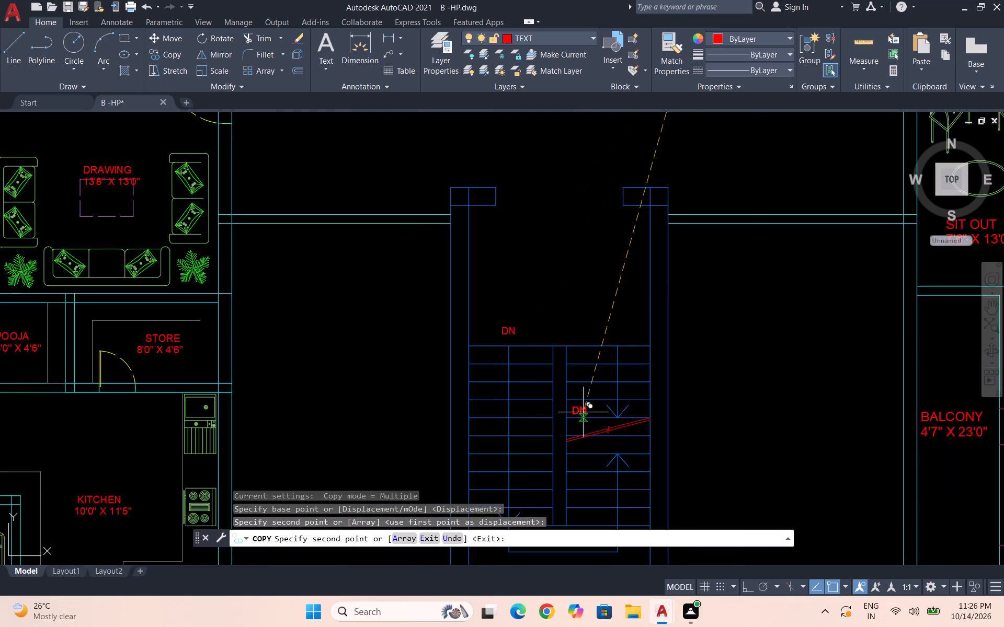
{"action": "key", "text": "Escape"}
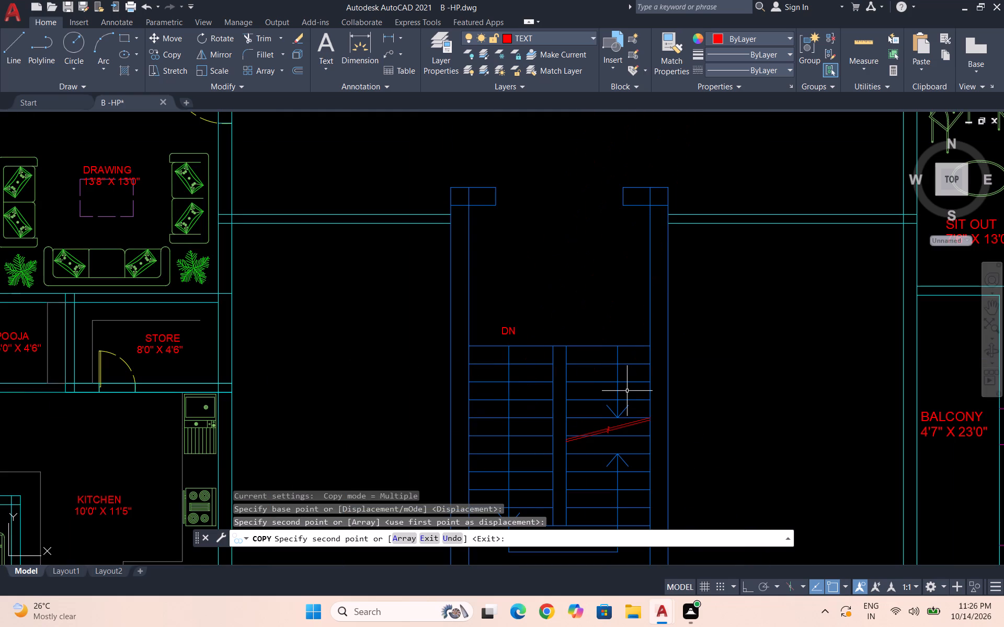
Copy the UP label from the other staircase above the lobby to just above the top of the right flight's direction line.
{"action": "scroll", "coordinate": [623, 393], "scroll_direction": "down", "scroll_amount": 2}
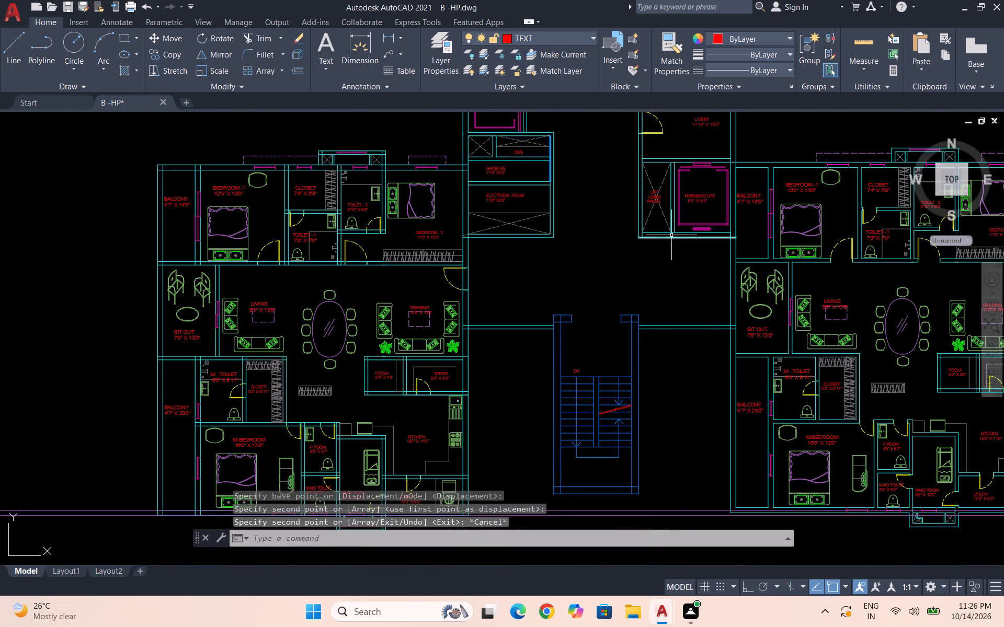
{"action": "scroll", "coordinate": [619, 286], "scroll_direction": "down", "scroll_amount": 3}
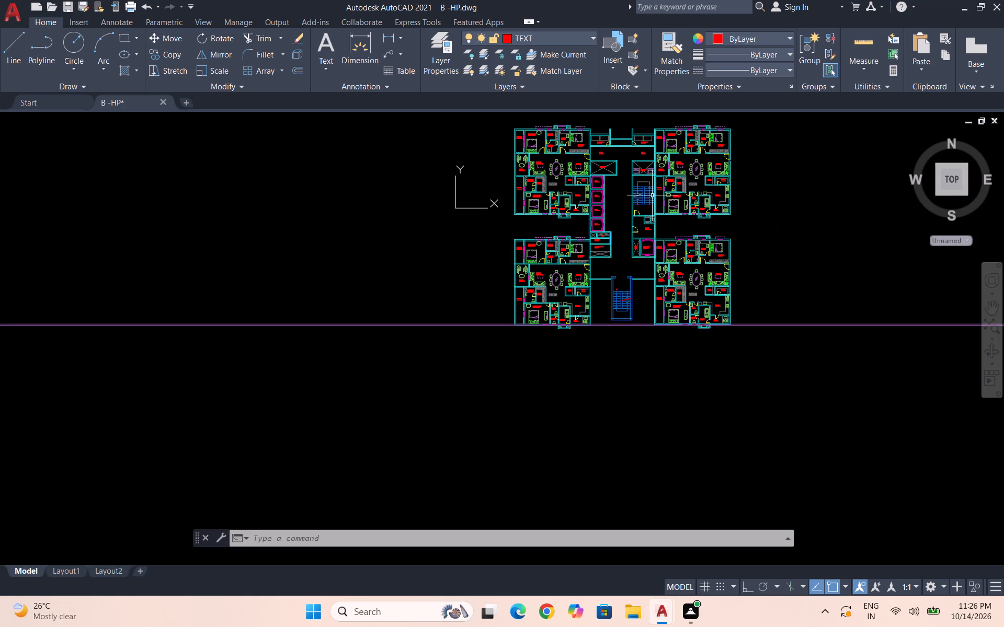
{"action": "scroll", "coordinate": [649, 193], "scroll_direction": "up", "scroll_amount": 3}
{"action": "scroll", "coordinate": [583, 237], "scroll_direction": "up", "scroll_amount": 3}
{"action": "left_click", "coordinate": [676, 254]}
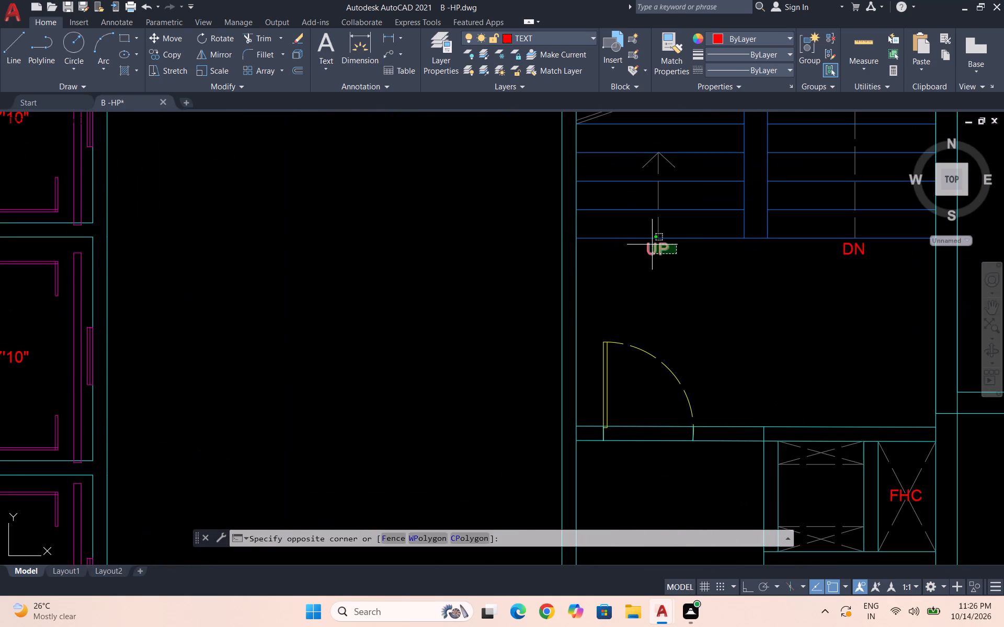
{"action": "left_click", "coordinate": [652, 245]}
{"action": "type", "text": "CO"}
{"action": "key", "text": "Return"}
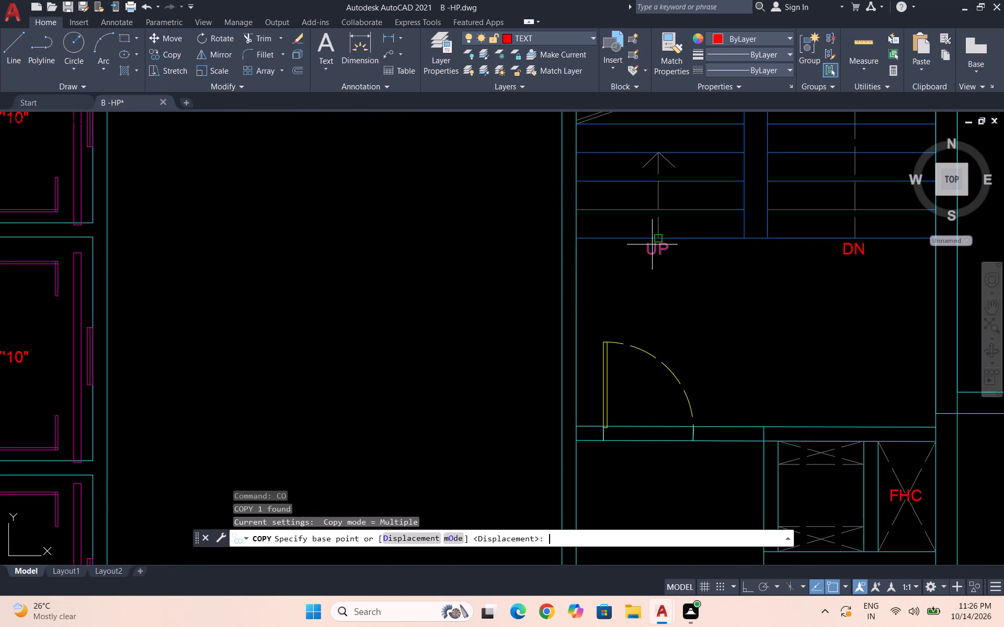
{"action": "left_click", "coordinate": [656, 249]}
{"action": "scroll", "coordinate": [656, 249], "scroll_direction": "down", "scroll_amount": 2}
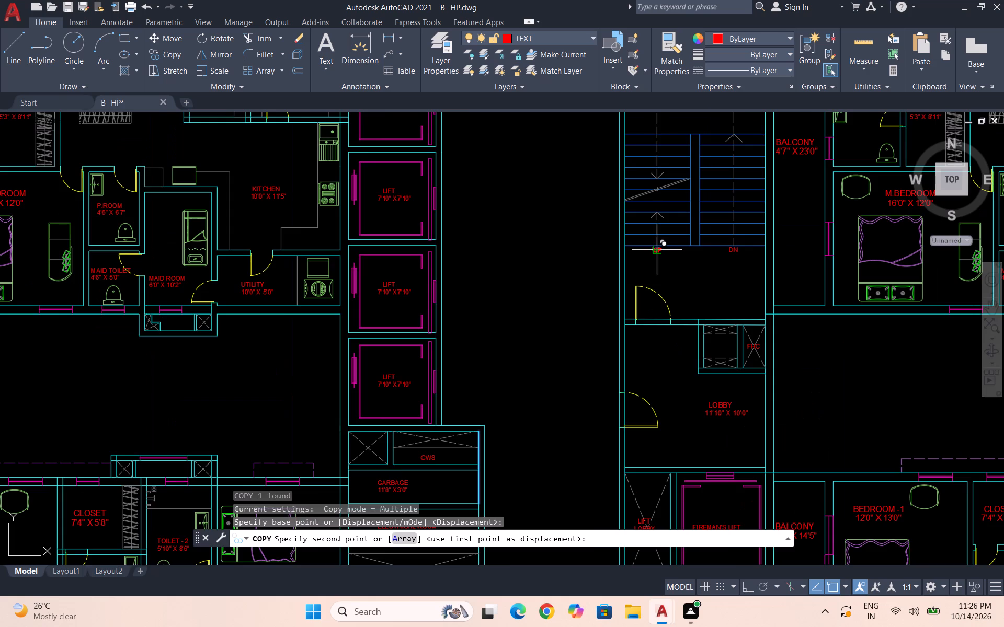
{"action": "scroll", "coordinate": [664, 287], "scroll_direction": "down", "scroll_amount": 2}
{"action": "scroll", "coordinate": [637, 509], "scroll_direction": "up", "scroll_amount": 3}
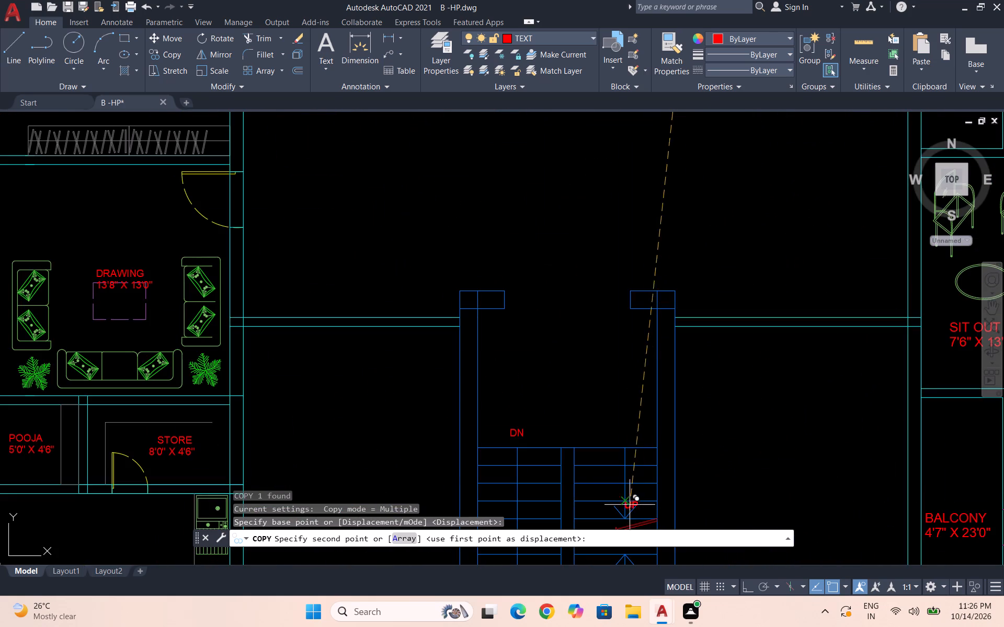
{"action": "scroll", "coordinate": [609, 463], "scroll_direction": "up", "scroll_amount": 3}
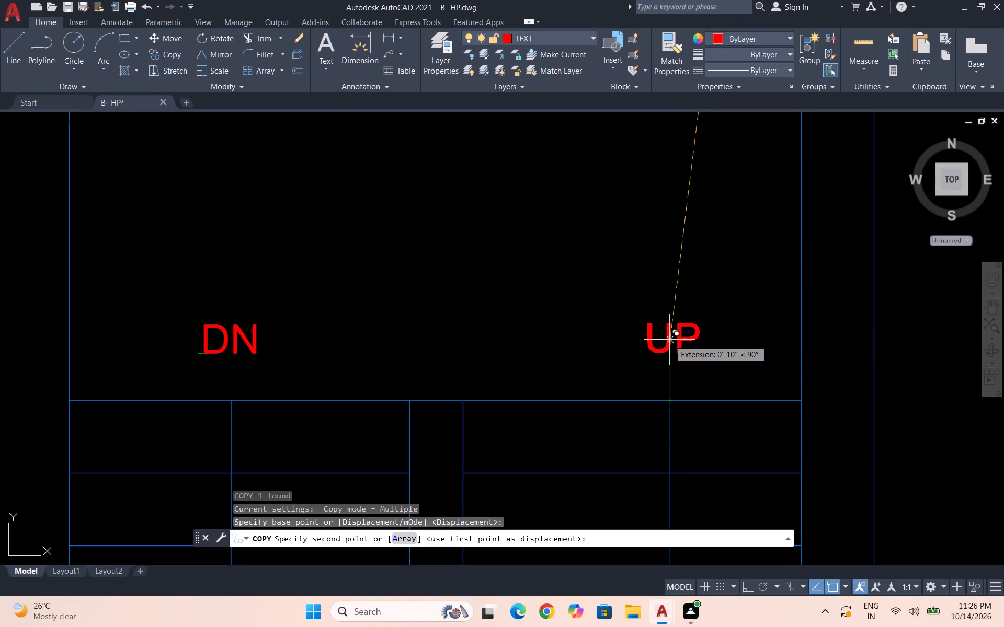
{"action": "left_click", "coordinate": [669, 356]}
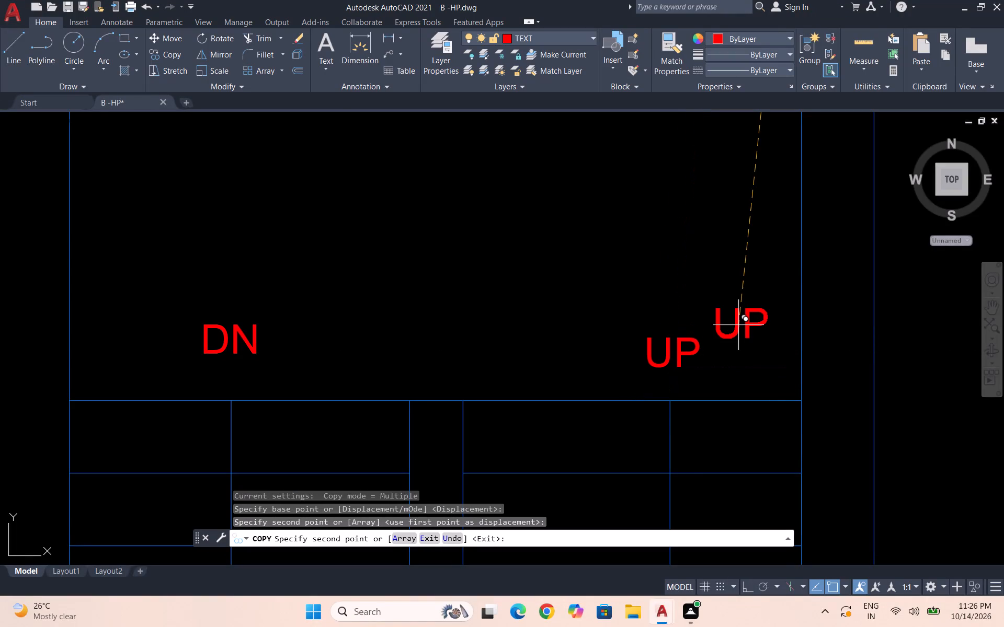
{"action": "key", "text": "Escape"}
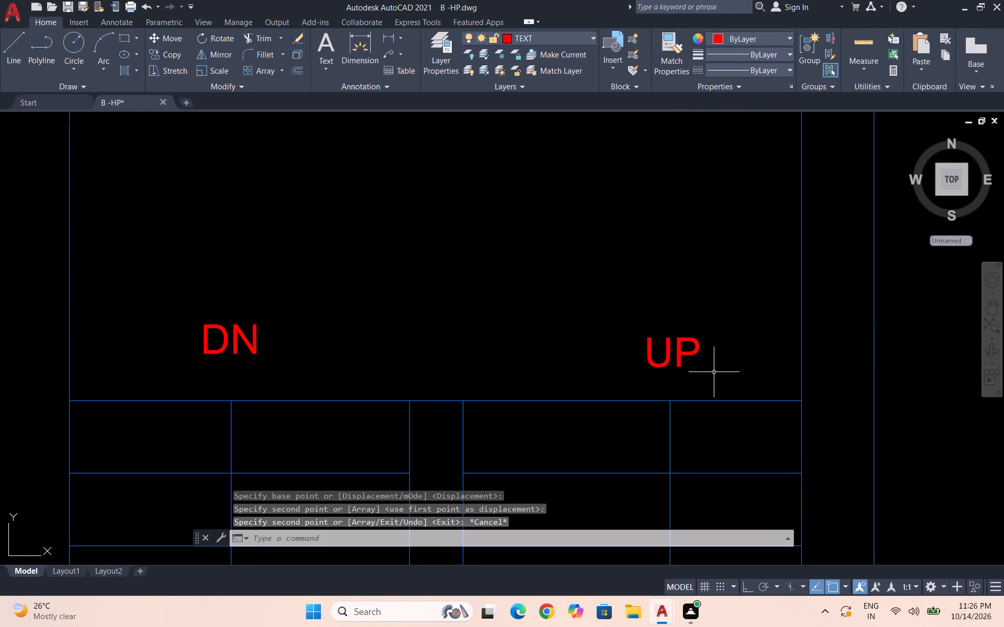
Move the copied UP label so it sits centred above the right flight's direction line, roughly level with the DN label.
{"action": "left_click", "coordinate": [713, 373]}
{"action": "left_click", "coordinate": [593, 326]}
{"action": "key", "text": "m"}
{"action": "key", "text": "Return"}
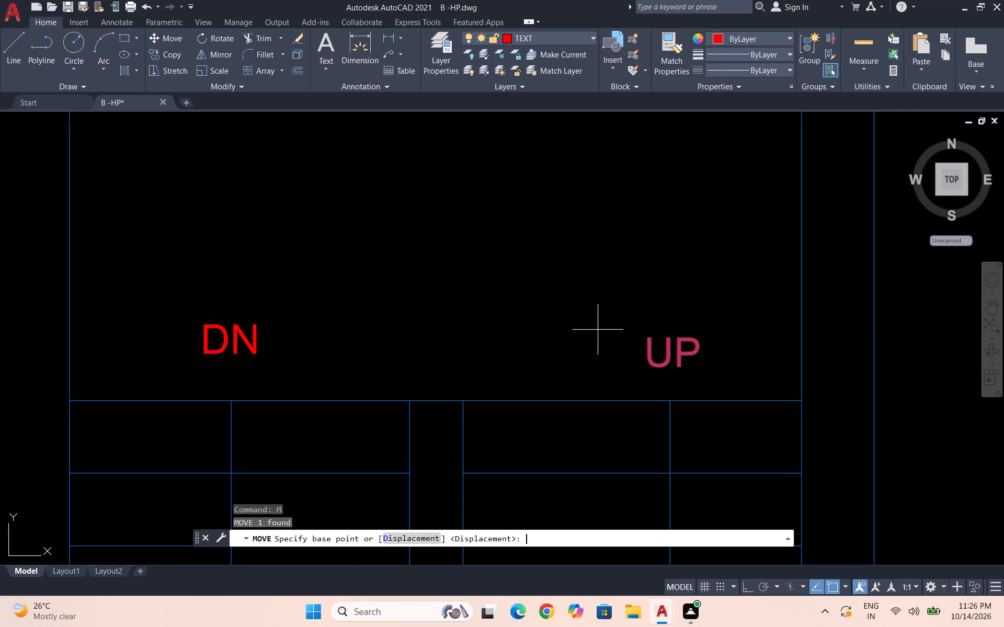
{"action": "left_click", "coordinate": [671, 341]}
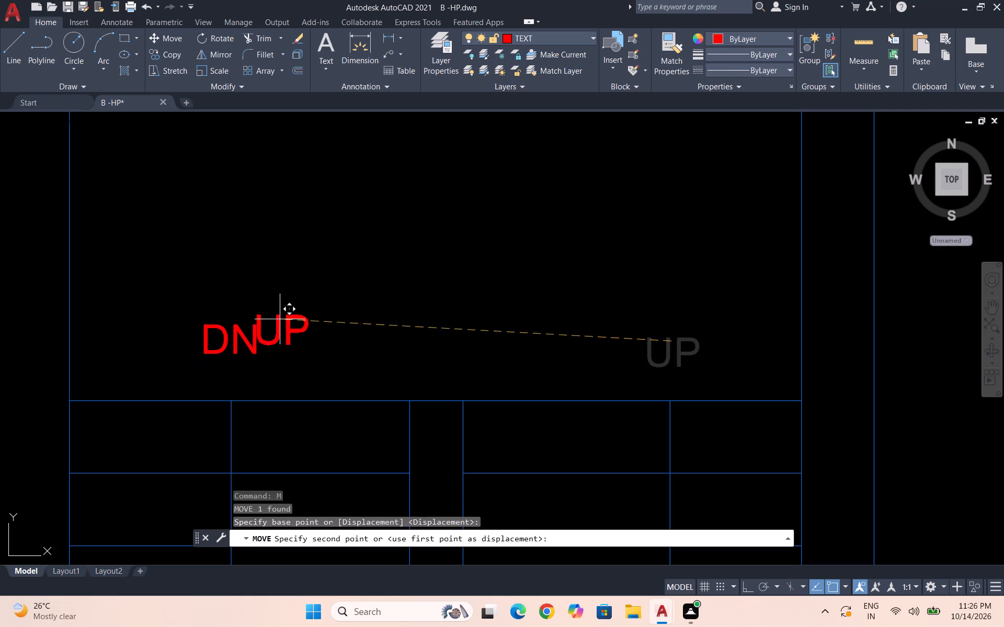
{"action": "left_click", "coordinate": [667, 336]}
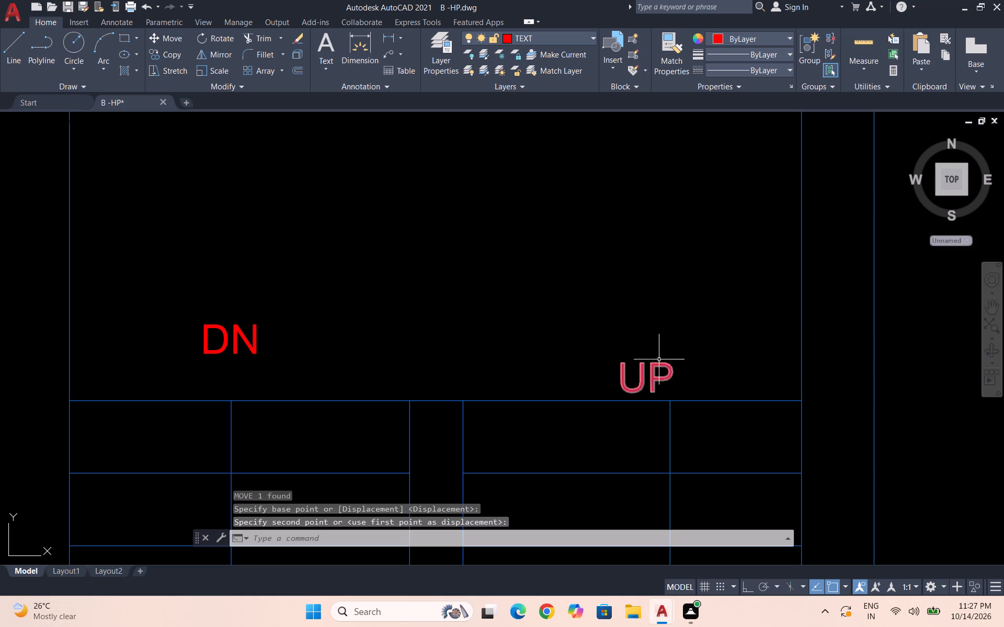
{"action": "left_click", "coordinate": [674, 378]}
{"action": "left_click", "coordinate": [617, 349]}
{"action": "key", "text": "m"}
{"action": "key", "text": "Return"}
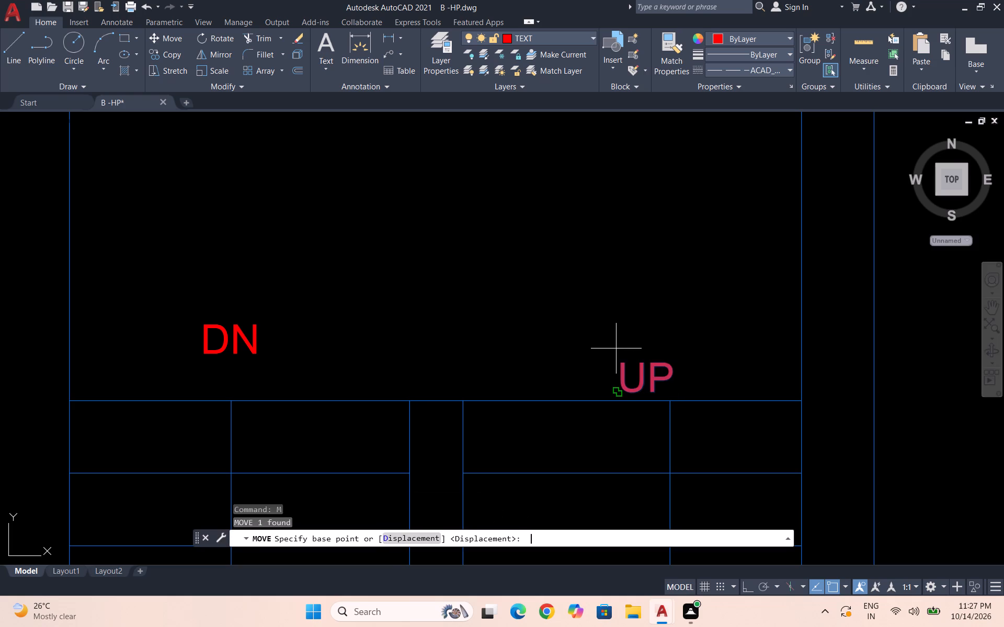
{"action": "left_click", "coordinate": [651, 375]}
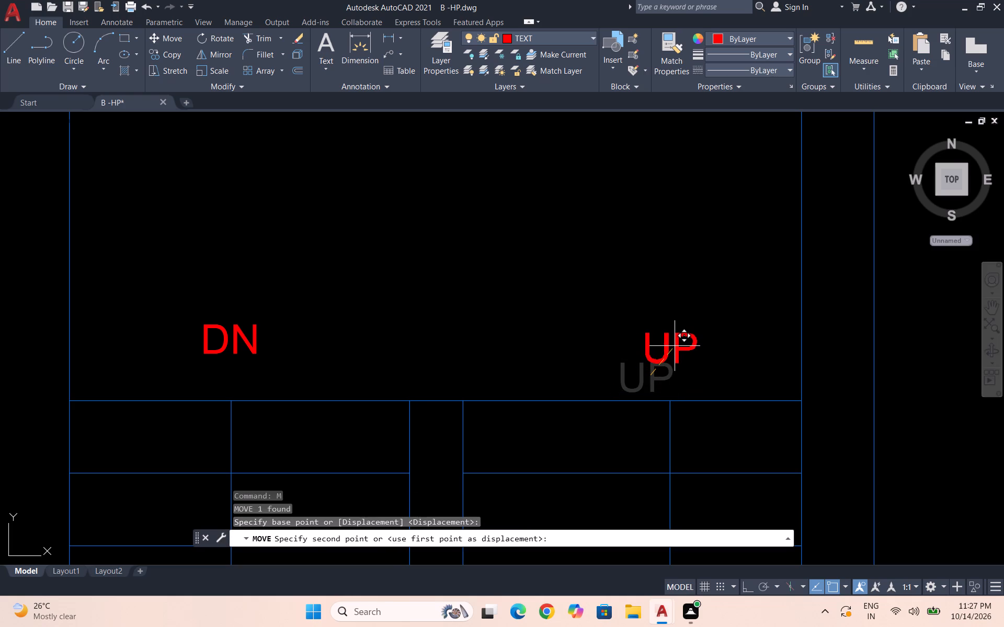
{"action": "left_click", "coordinate": [675, 346]}
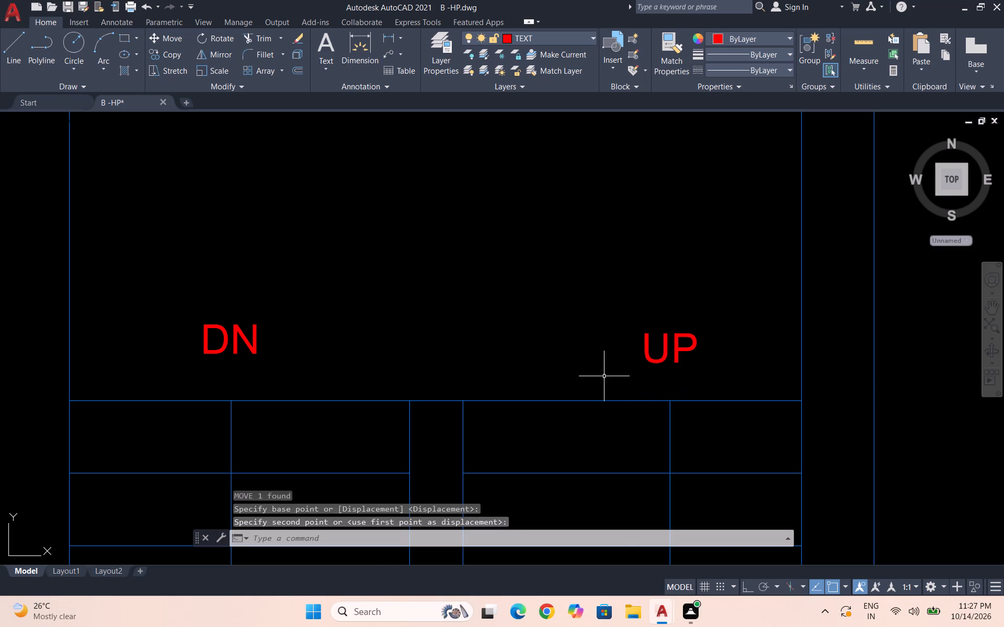
Trim the overlapping wall line ends at both lower corners of the lower staircase enclosure.
{"action": "scroll", "coordinate": [604, 375], "scroll_direction": "down", "scroll_amount": 4}
{"action": "key", "text": "Escape"}
{"action": "scroll", "coordinate": [663, 310], "scroll_direction": "down", "scroll_amount": 2}
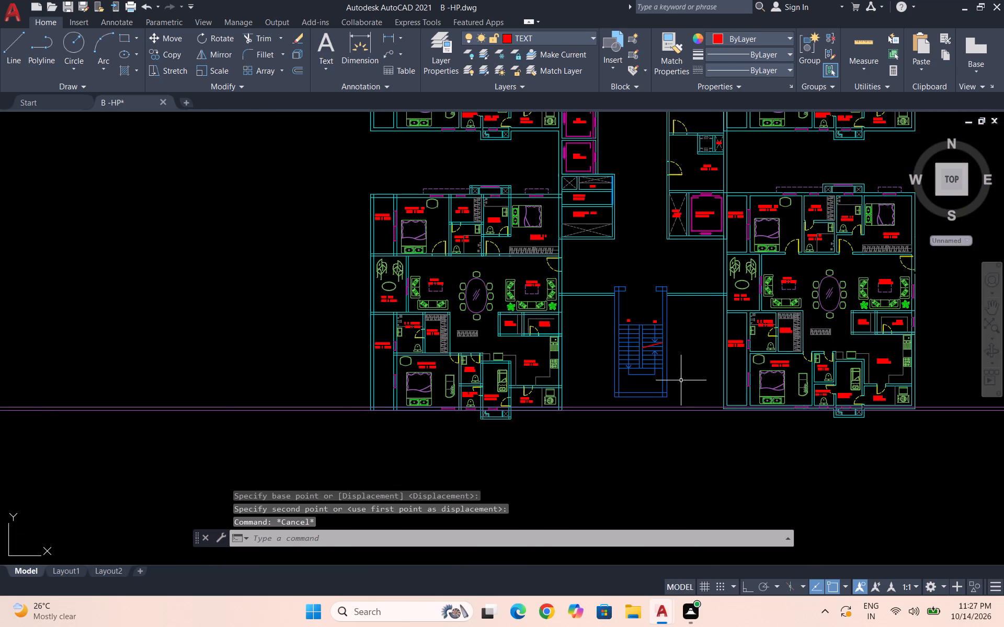
{"action": "scroll", "coordinate": [675, 381], "scroll_direction": "up", "scroll_amount": 2}
{"action": "type", "text": "TR"}
{"action": "key", "text": "Return"}
{"action": "scroll", "coordinate": [634, 427], "scroll_direction": "up", "scroll_amount": 2}
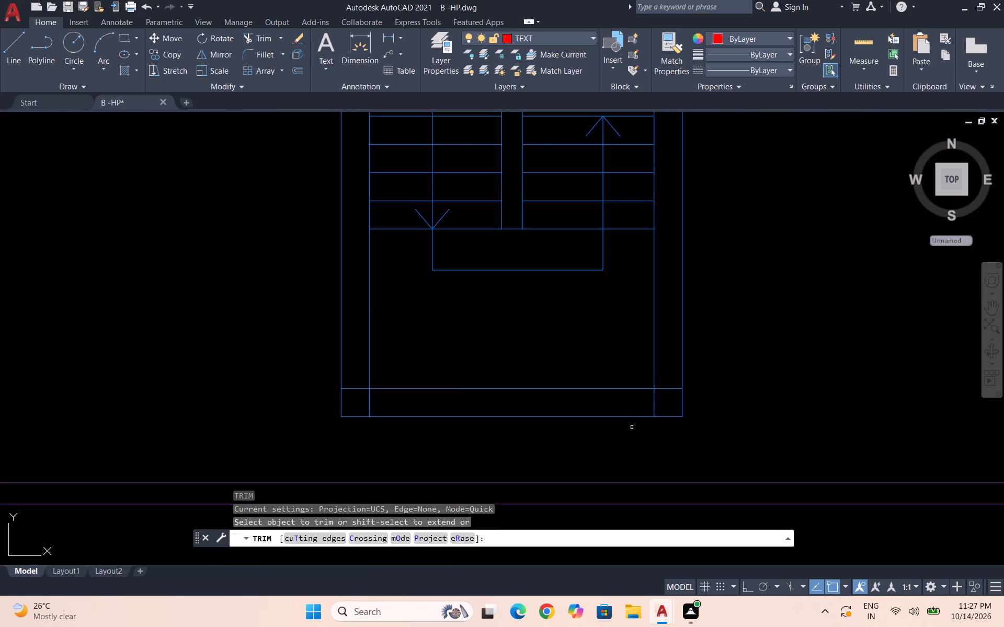
{"action": "left_click", "coordinate": [668, 388]}
{"action": "left_click", "coordinate": [644, 398]}
{"action": "left_click", "coordinate": [666, 398]}
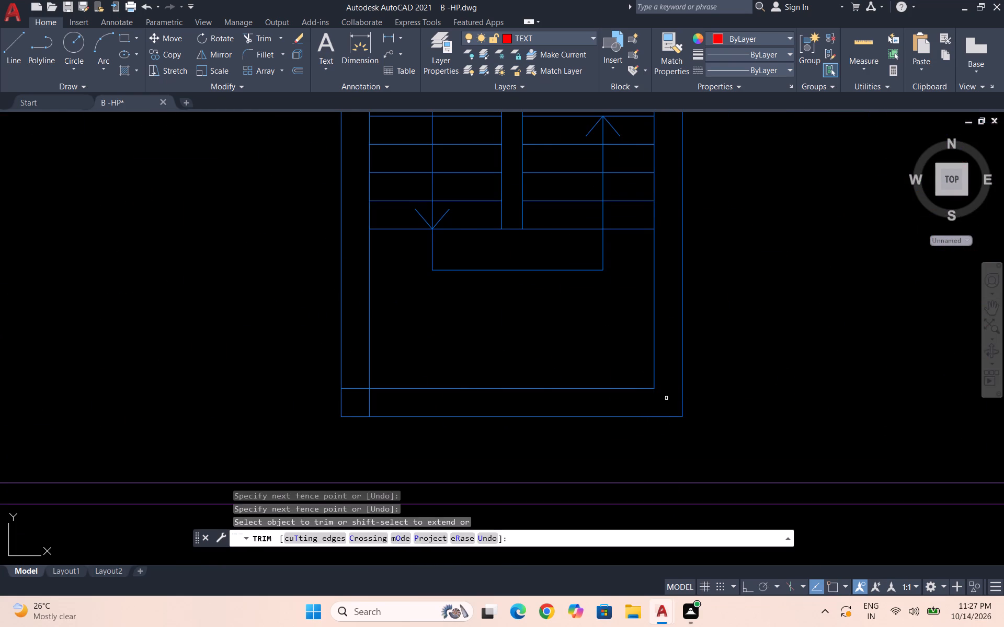
{"action": "scroll", "coordinate": [356, 402], "scroll_direction": "up", "scroll_amount": 3}
{"action": "left_click_drag", "start_coordinate": [358, 334], "coordinate": [411, 371]}
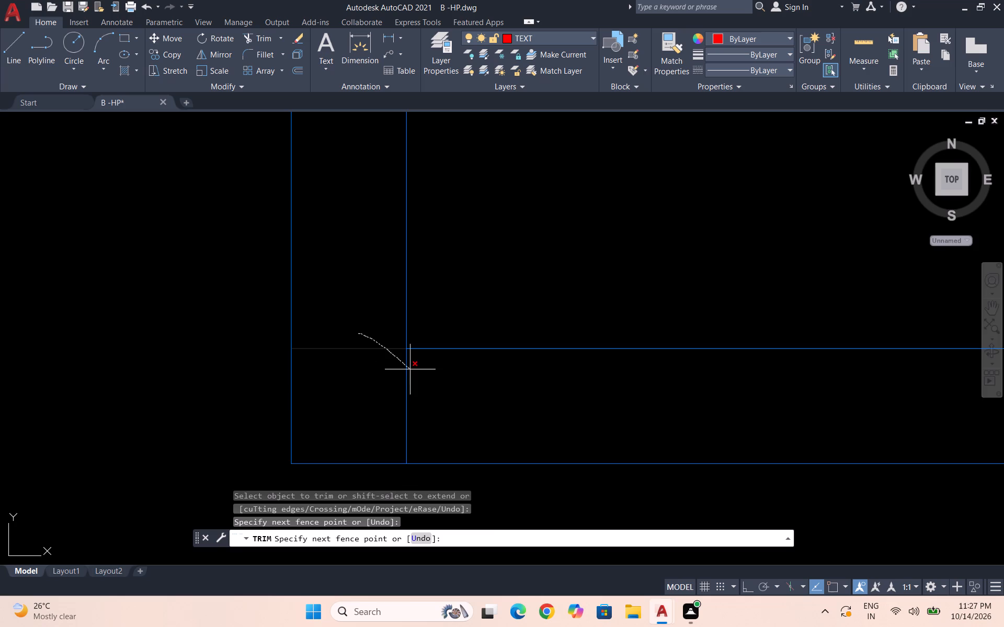
{"action": "left_click_drag", "start_coordinate": [411, 371], "coordinate": [439, 391]}
Trim the overlapping lines where the side walls meet the short return walls at both upper corners of the staircase enclosure.
{"action": "scroll", "coordinate": [439, 391], "scroll_direction": "down", "scroll_amount": 5}
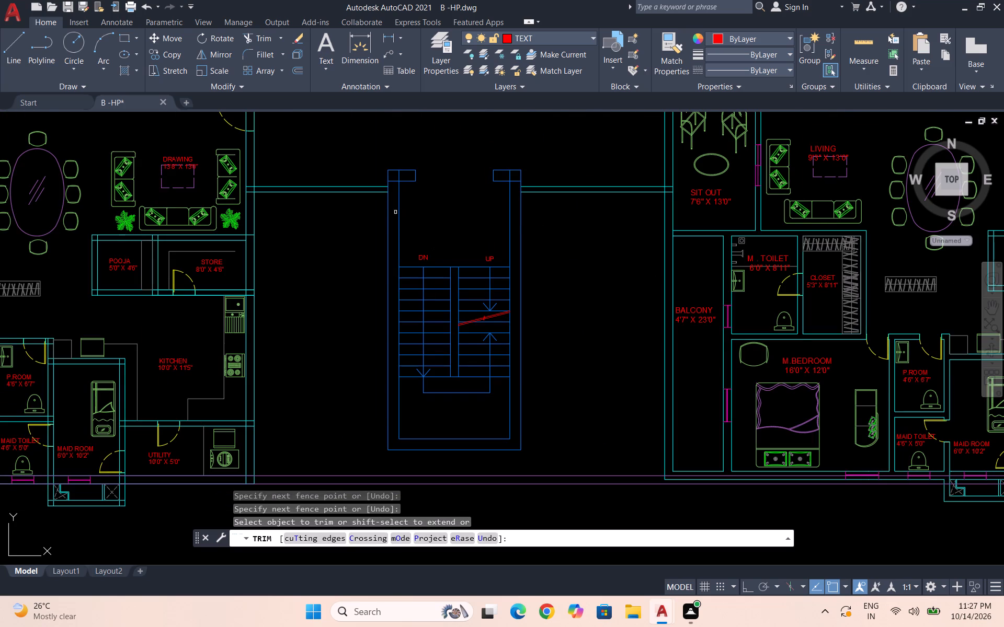
{"action": "scroll", "coordinate": [397, 172], "scroll_direction": "up", "scroll_amount": 4}
{"action": "left_click_drag", "start_coordinate": [405, 188], "coordinate": [364, 253]}
{"action": "scroll", "coordinate": [363, 253], "scroll_direction": "down", "scroll_amount": 3}
{"action": "scroll", "coordinate": [550, 240], "scroll_direction": "up", "scroll_amount": 2}
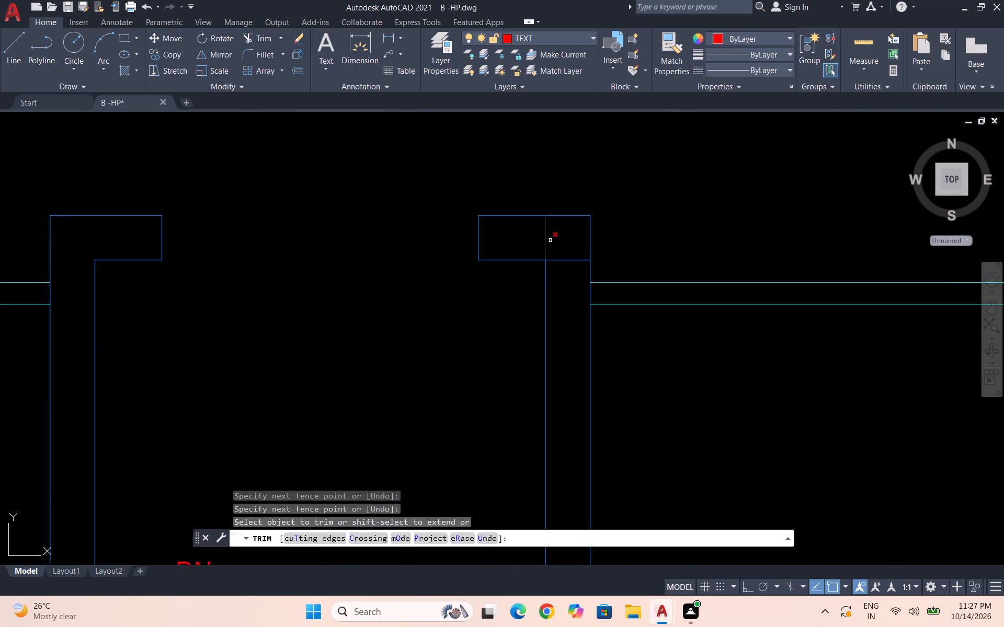
{"action": "scroll", "coordinate": [550, 240], "scroll_direction": "up", "scroll_amount": 1}
{"action": "left_click_drag", "start_coordinate": [531, 240], "coordinate": [581, 319]}
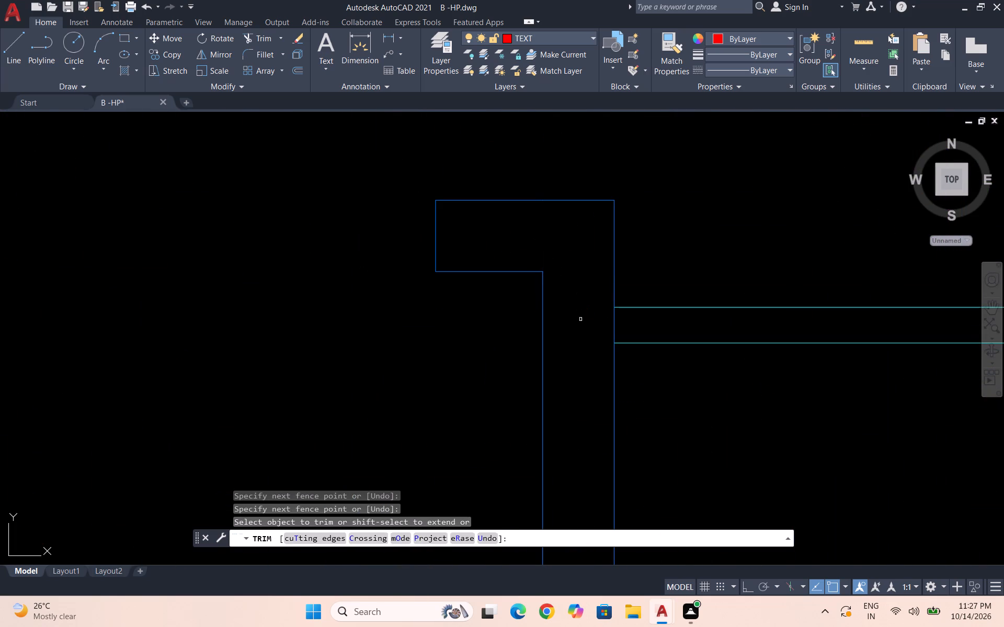
{"action": "scroll", "coordinate": [572, 298], "scroll_direction": "down", "scroll_amount": 6}
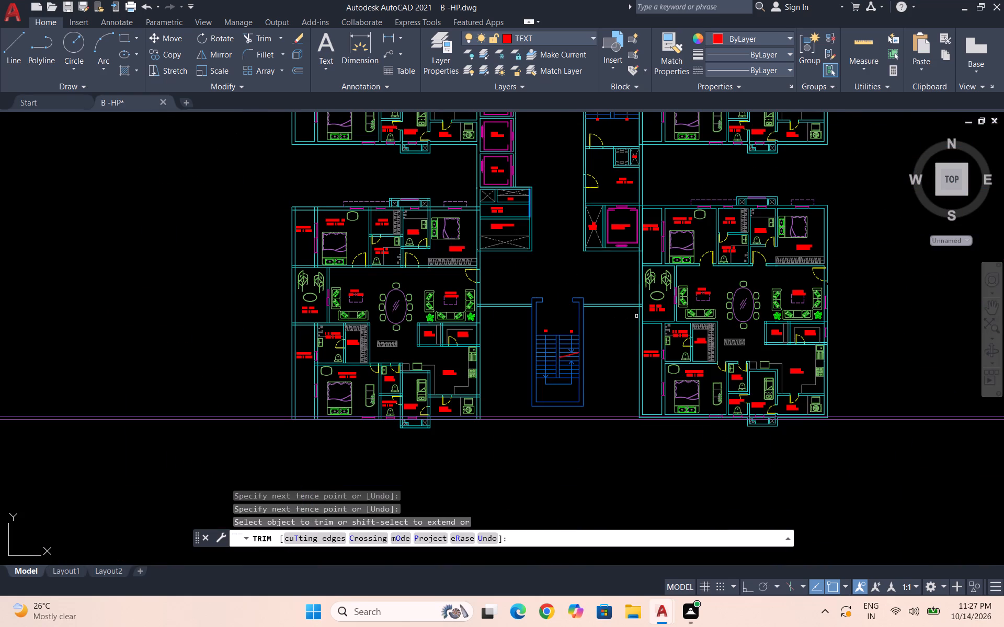
{"action": "scroll", "coordinate": [495, 298], "scroll_direction": "down", "scroll_amount": 2}
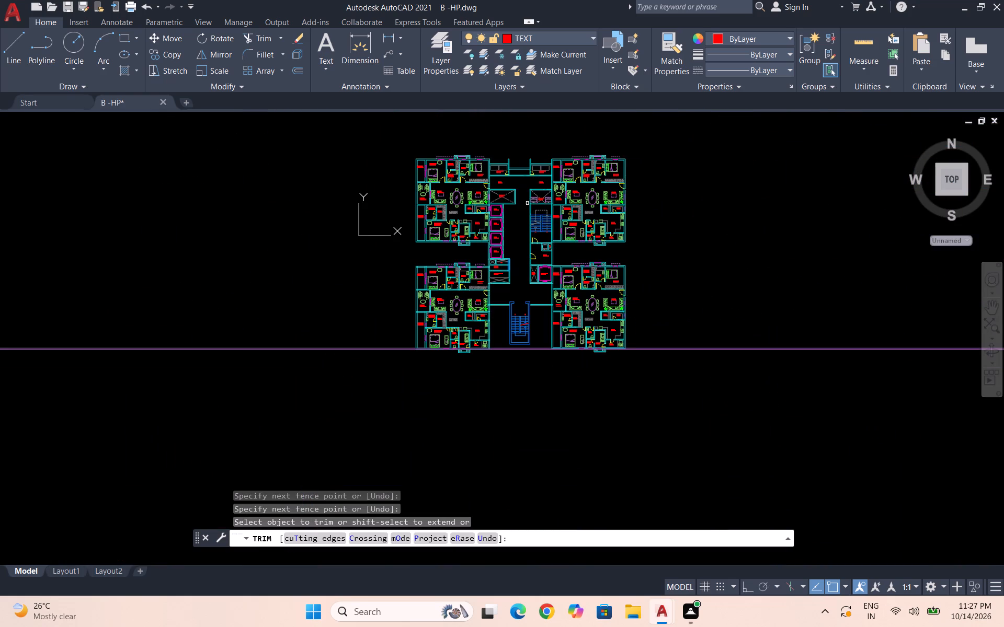
{"action": "scroll", "coordinate": [521, 163], "scroll_direction": "up", "scroll_amount": 1}
{"action": "key", "text": "Escape"}
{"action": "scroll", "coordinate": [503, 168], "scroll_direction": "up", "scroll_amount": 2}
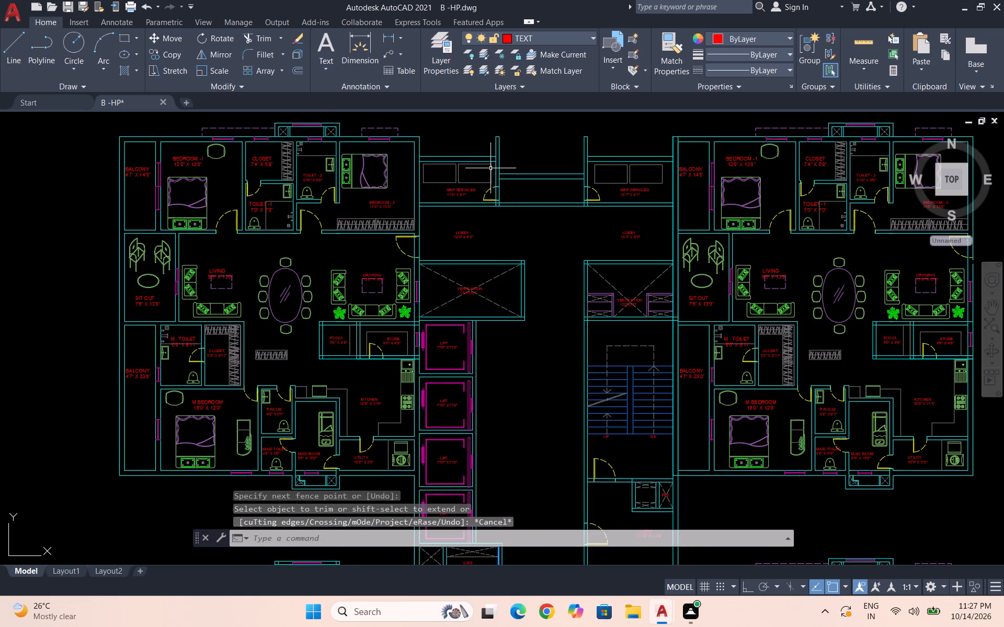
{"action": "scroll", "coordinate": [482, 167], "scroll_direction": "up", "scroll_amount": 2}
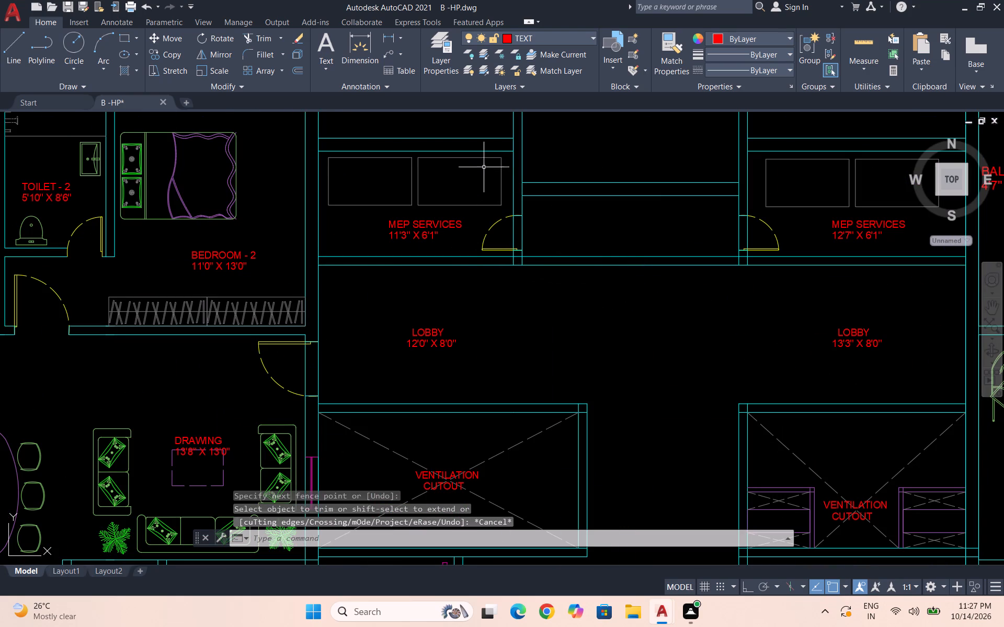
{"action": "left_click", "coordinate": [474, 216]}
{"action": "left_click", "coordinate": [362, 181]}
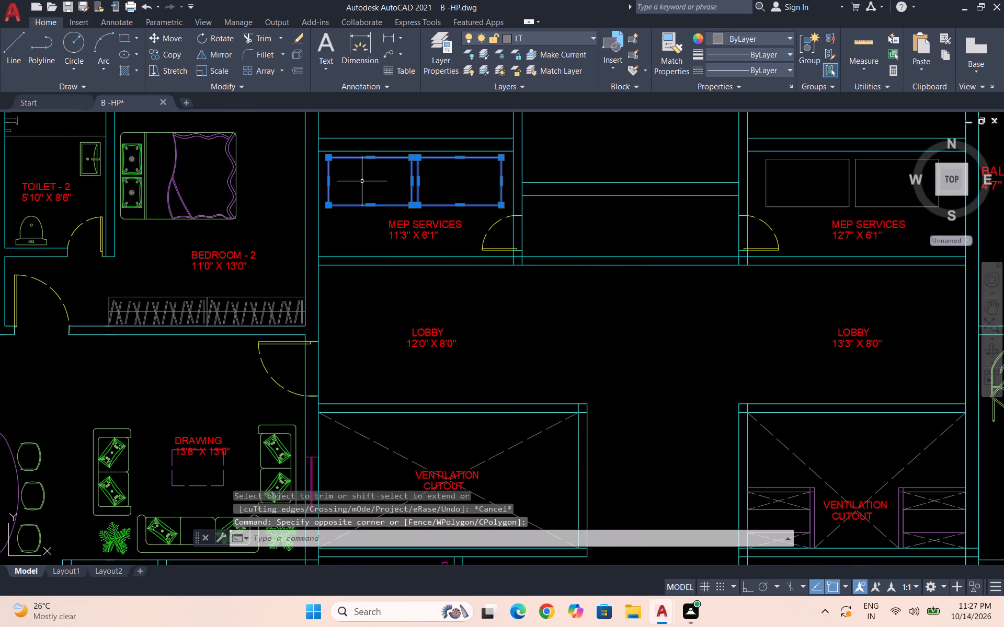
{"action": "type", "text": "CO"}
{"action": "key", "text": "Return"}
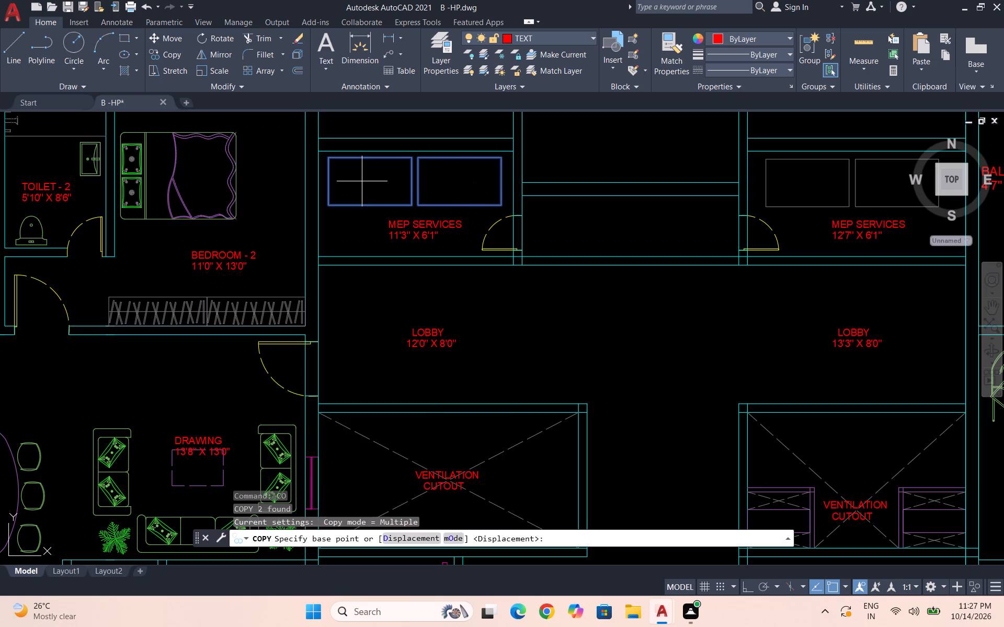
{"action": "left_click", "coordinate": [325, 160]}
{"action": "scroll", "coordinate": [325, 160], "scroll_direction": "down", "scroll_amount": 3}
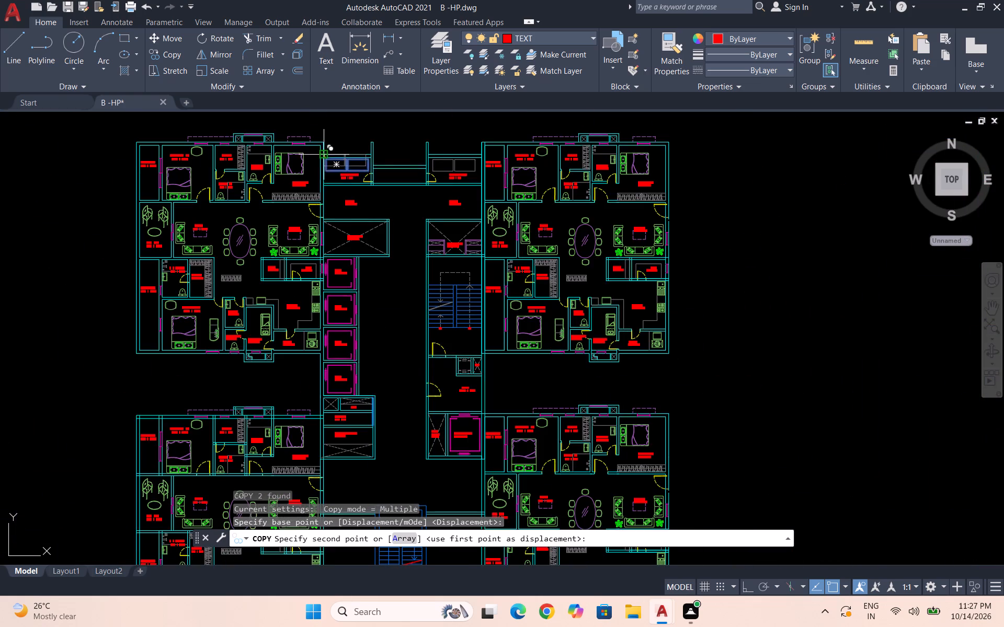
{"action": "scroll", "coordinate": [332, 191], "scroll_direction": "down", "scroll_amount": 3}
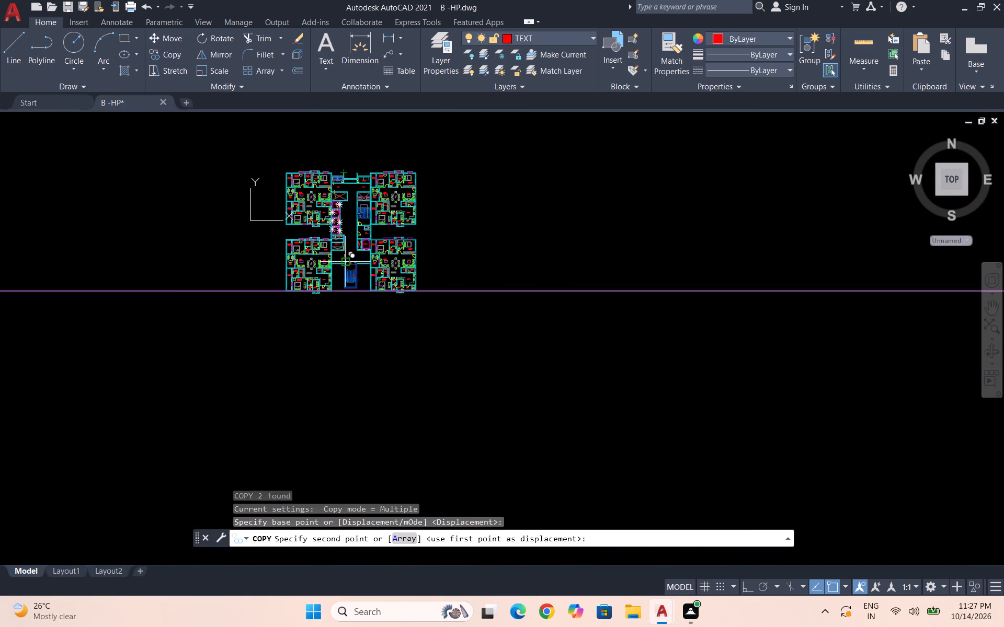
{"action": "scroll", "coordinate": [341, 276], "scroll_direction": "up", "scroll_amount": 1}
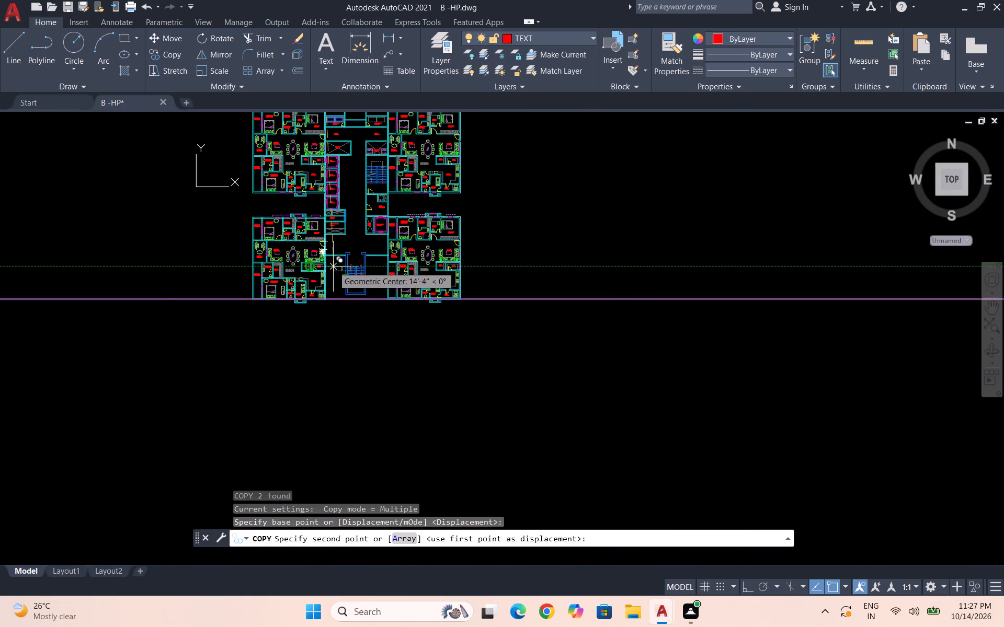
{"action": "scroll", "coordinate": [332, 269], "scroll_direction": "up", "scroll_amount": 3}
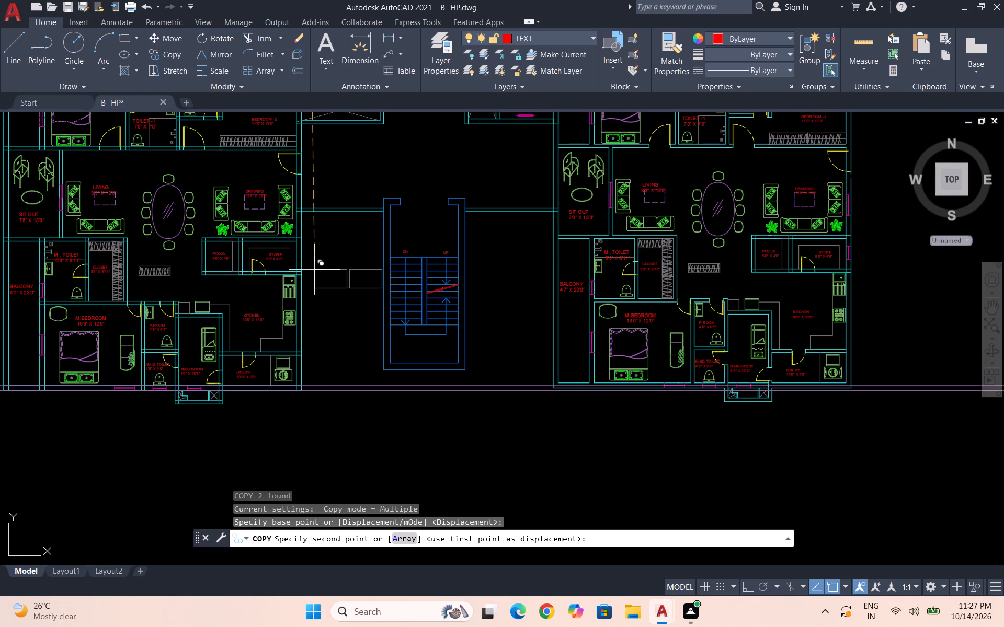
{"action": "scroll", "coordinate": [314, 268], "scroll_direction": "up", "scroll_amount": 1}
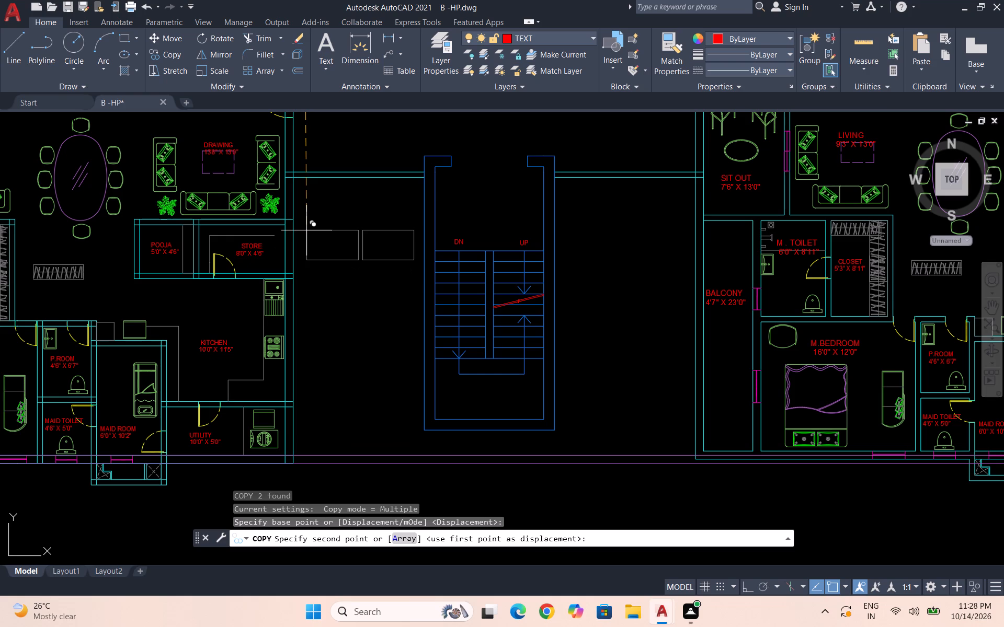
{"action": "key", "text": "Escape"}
Offset the lower horizontal wall line on each side of the lower staircase 7' downward.
{"action": "key", "text": "o"}
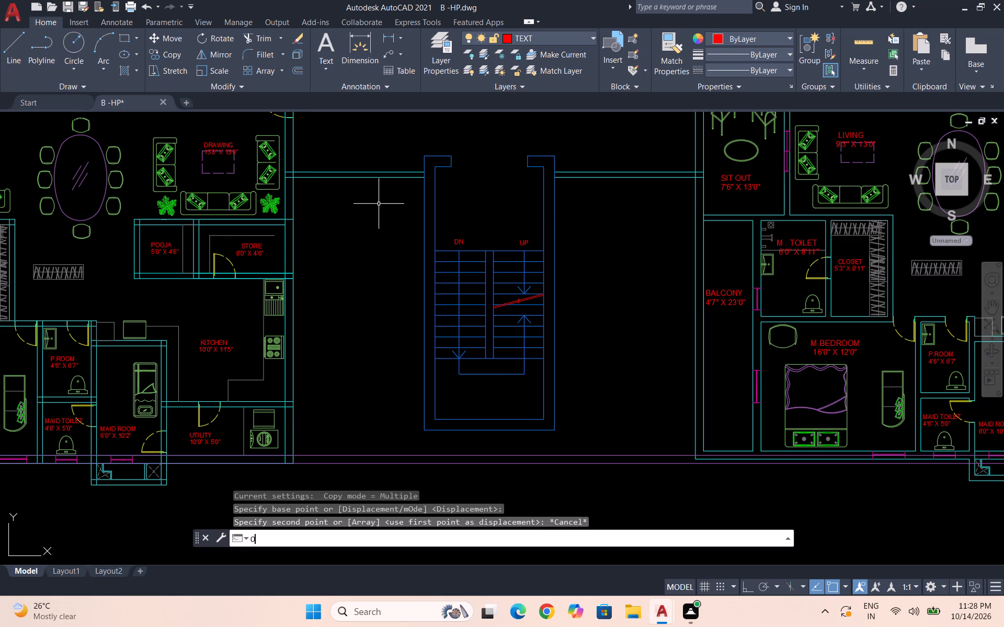
{"action": "key", "text": "Return"}
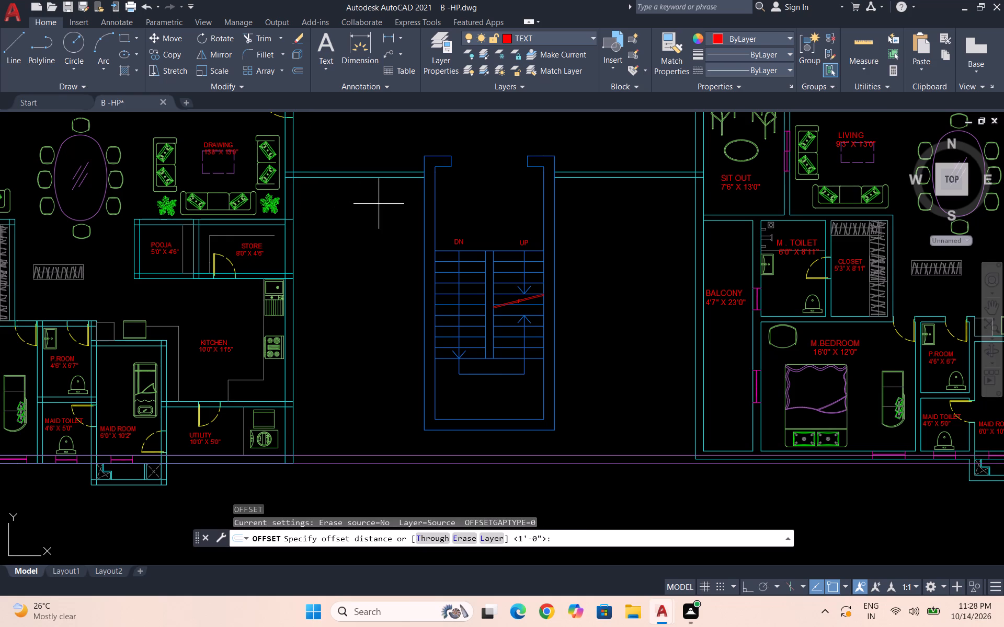
{"action": "type", "text": "7'"}
{"action": "key", "text": "Return"}
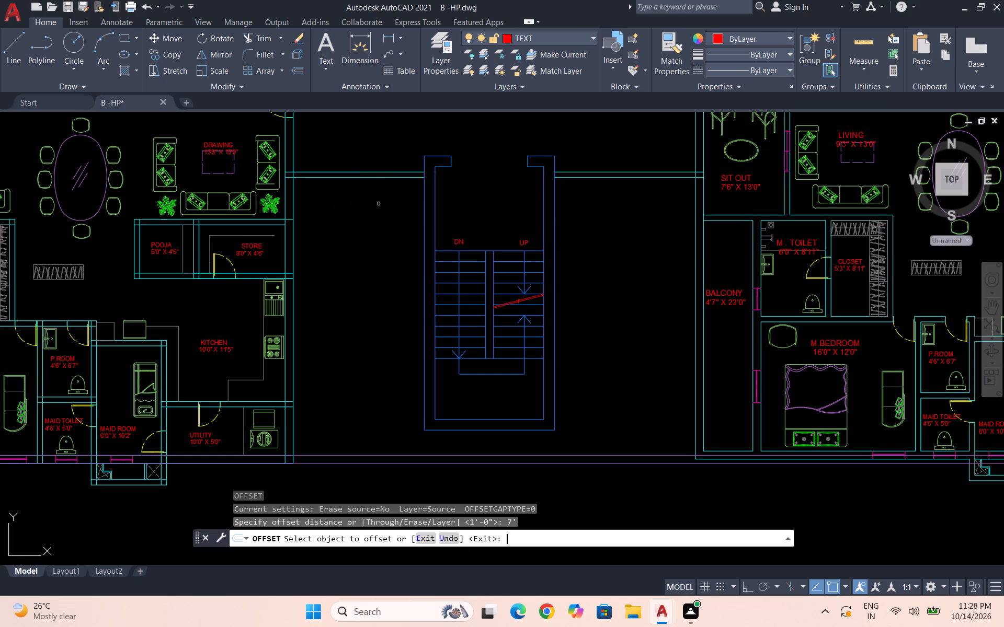
{"action": "left_click", "coordinate": [401, 178]}
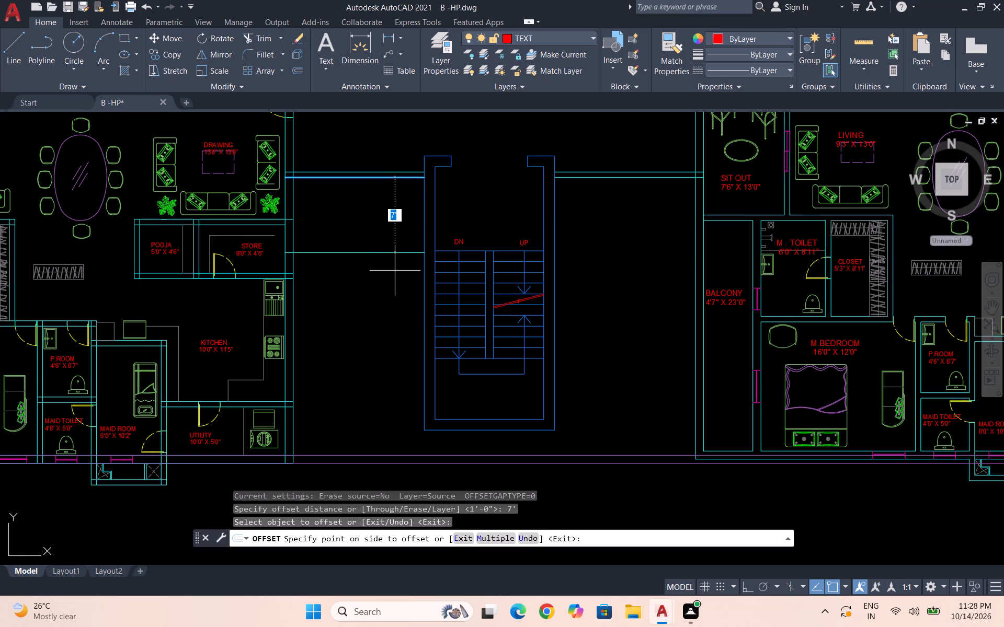
{"action": "left_click", "coordinate": [395, 271]}
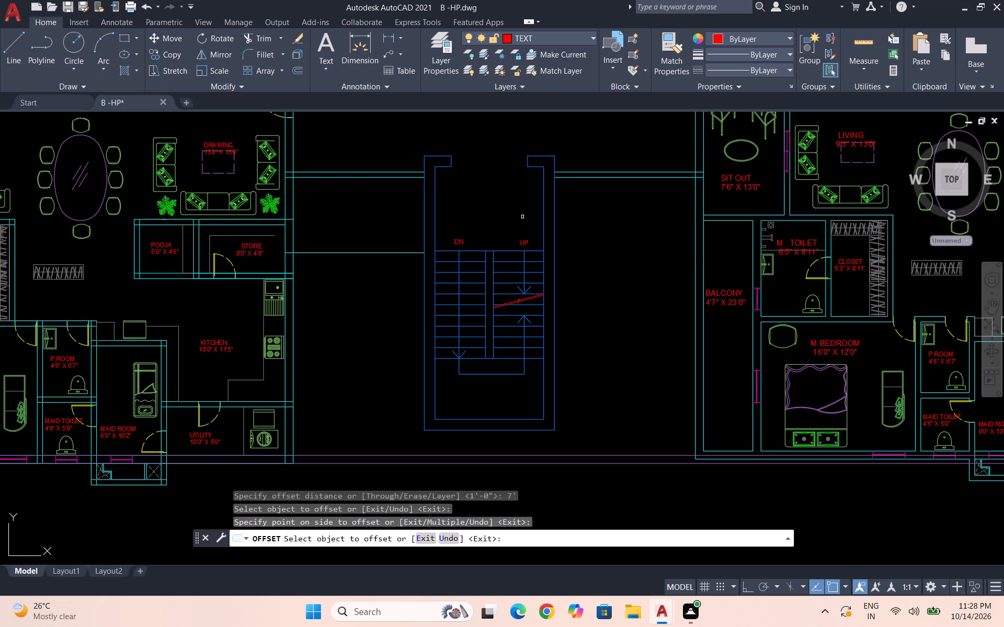
{"action": "left_click_drag", "start_coordinate": [600, 177], "coordinate": [602, 187]}
{"action": "left_click", "coordinate": [598, 246]}
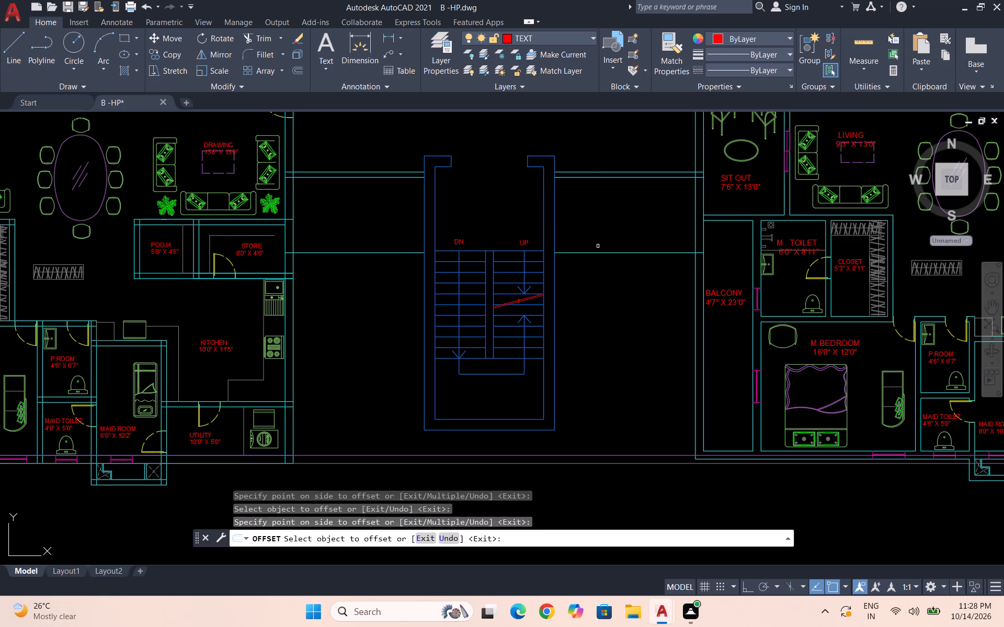
Offset the two new horizontal lines beside the staircase 6" downward to give both walls their thickness.
{"action": "left_click", "coordinate": [355, 252]}
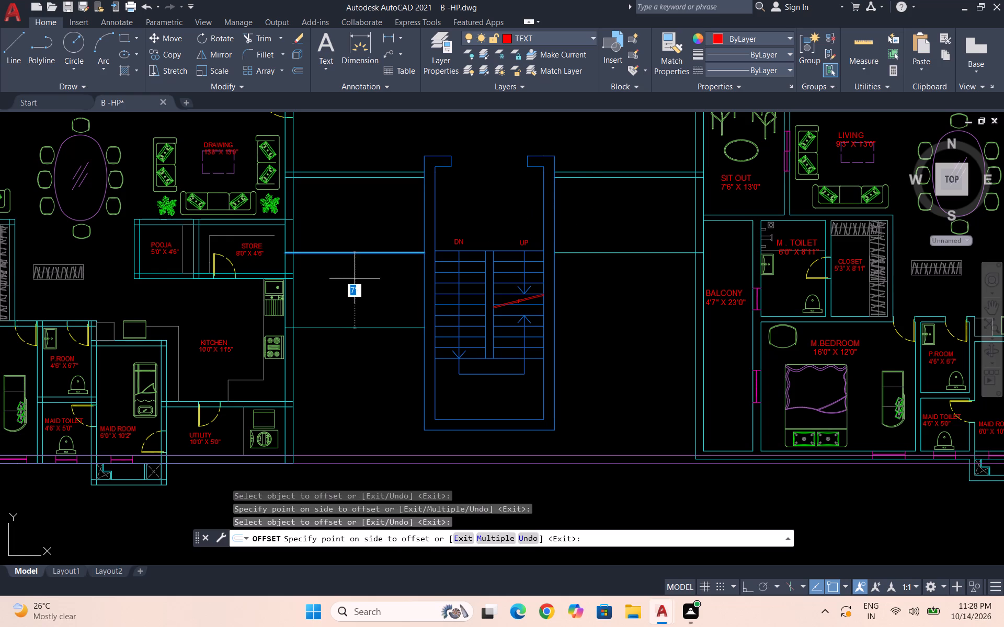
{"action": "type", "text": "6\""}
{"action": "key", "text": "Return"}
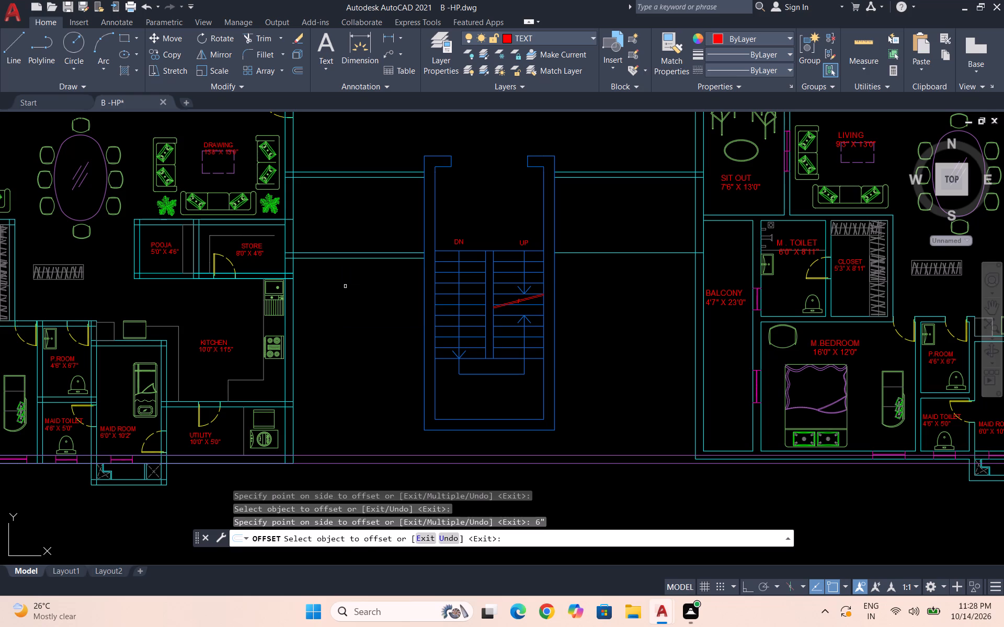
{"action": "left_click", "coordinate": [583, 251]}
{"action": "key", "text": "6"}
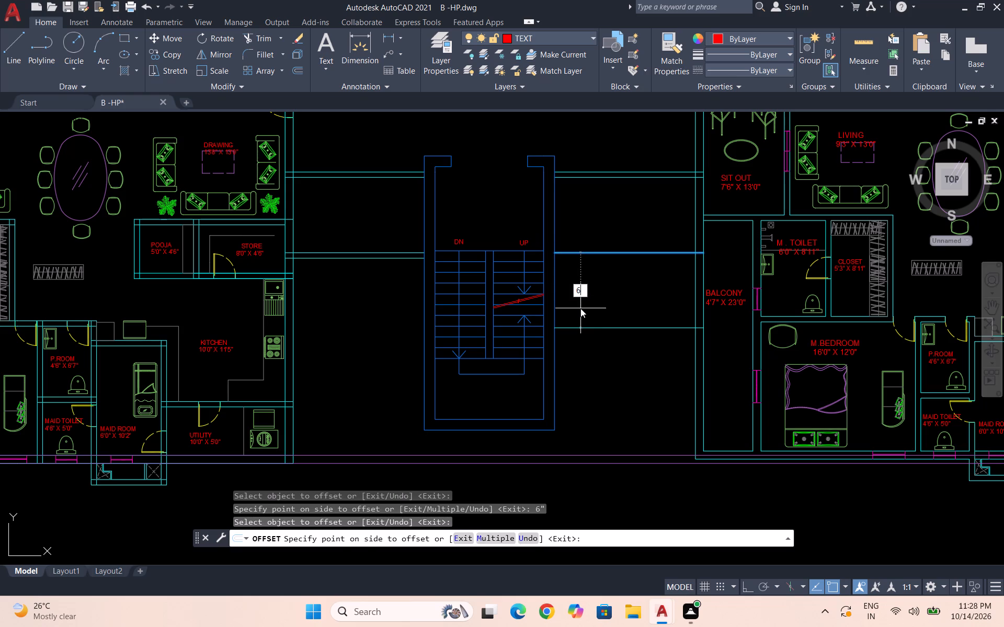
{"action": "key", "text": "shift+quotedbl"}
{"action": "key", "text": "shift+Return"}
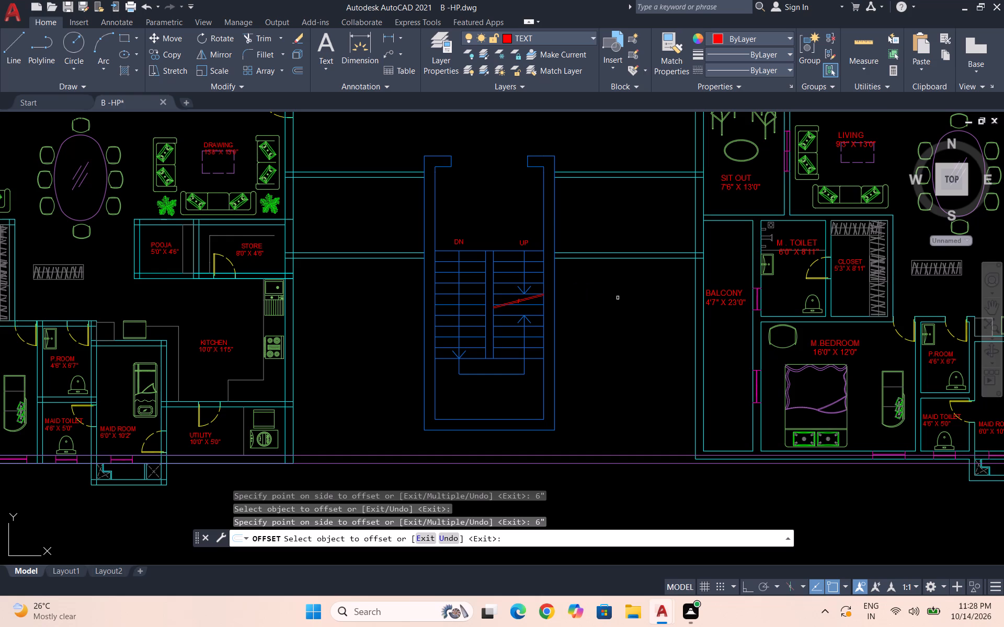
{"action": "scroll", "coordinate": [631, 293], "scroll_direction": "down", "scroll_amount": 2}
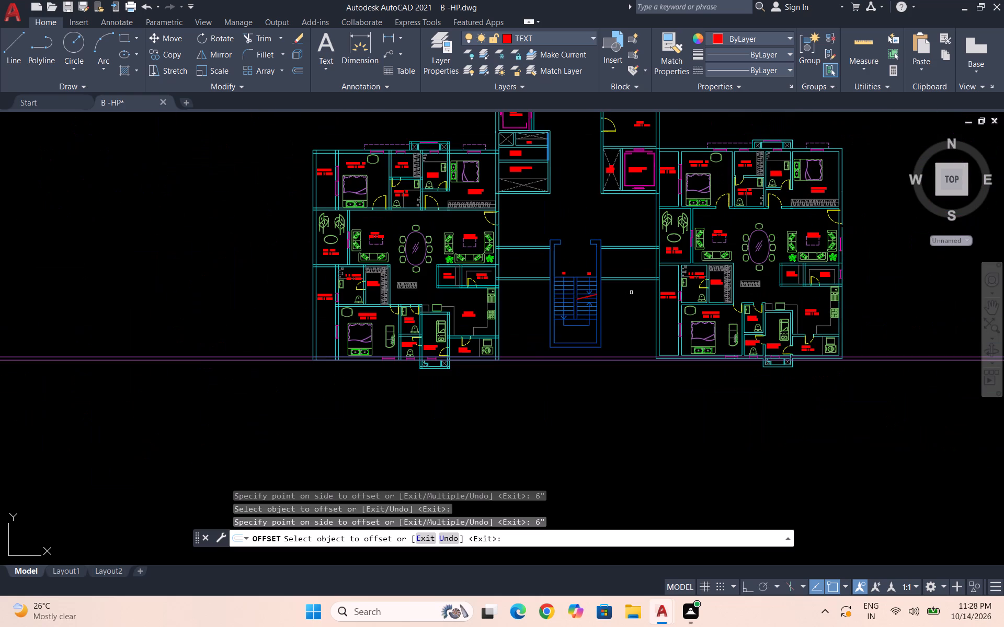
{"action": "scroll", "coordinate": [631, 293], "scroll_direction": "up", "scroll_amount": 1}
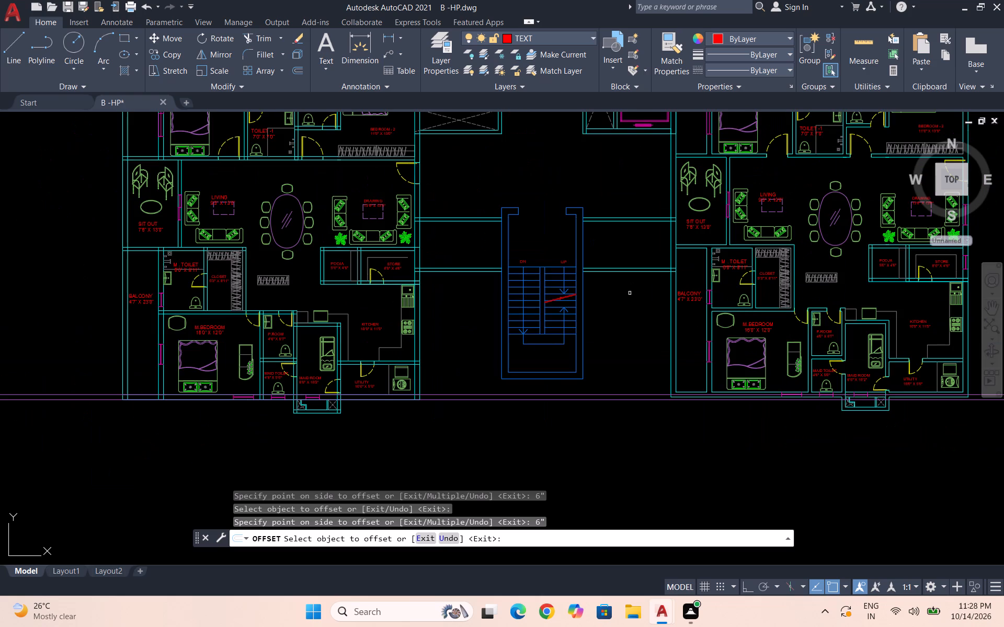
{"action": "key", "text": "Escape"}
{"action": "key", "text": "Escape"}
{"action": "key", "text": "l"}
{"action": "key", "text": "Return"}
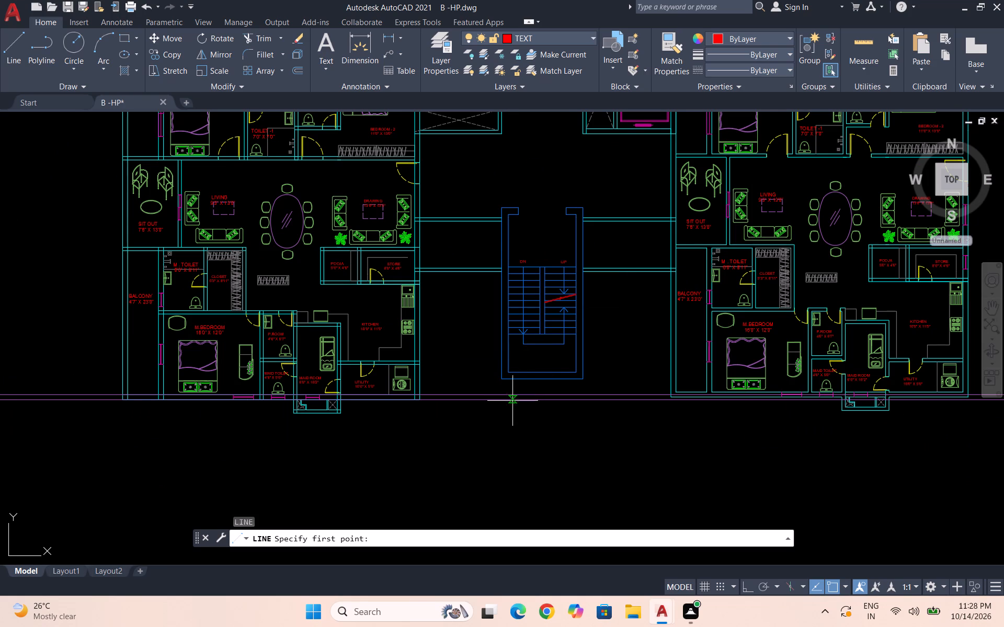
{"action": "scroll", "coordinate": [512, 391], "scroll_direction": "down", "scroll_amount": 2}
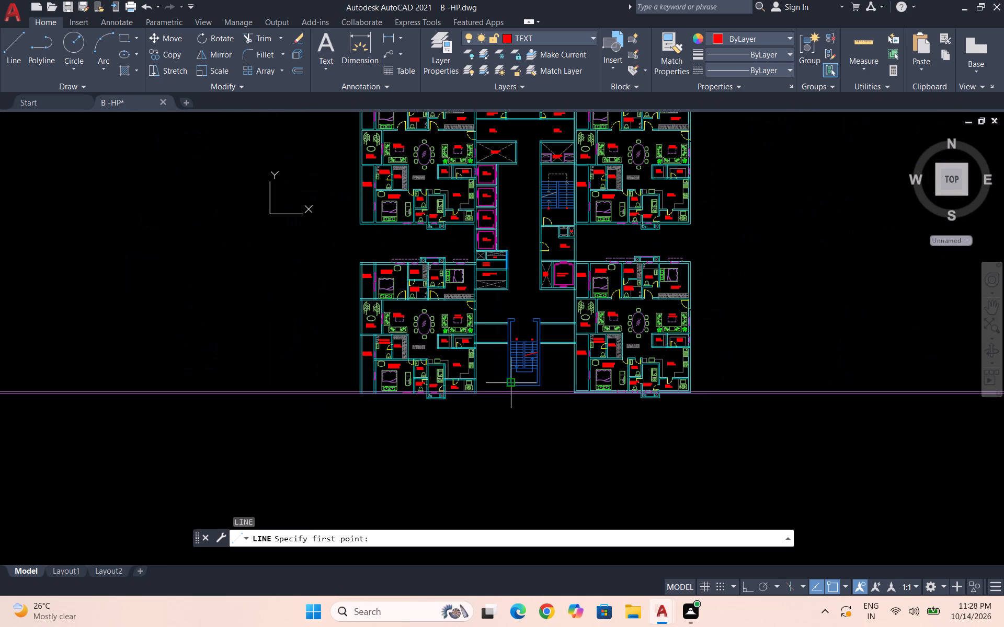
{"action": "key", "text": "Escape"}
Erase the two long purple reference lines running across the bottom of the floor plan below the staircase.
{"action": "scroll", "coordinate": [512, 389], "scroll_direction": "up", "scroll_amount": 1}
{"action": "left_click", "coordinate": [505, 411]}
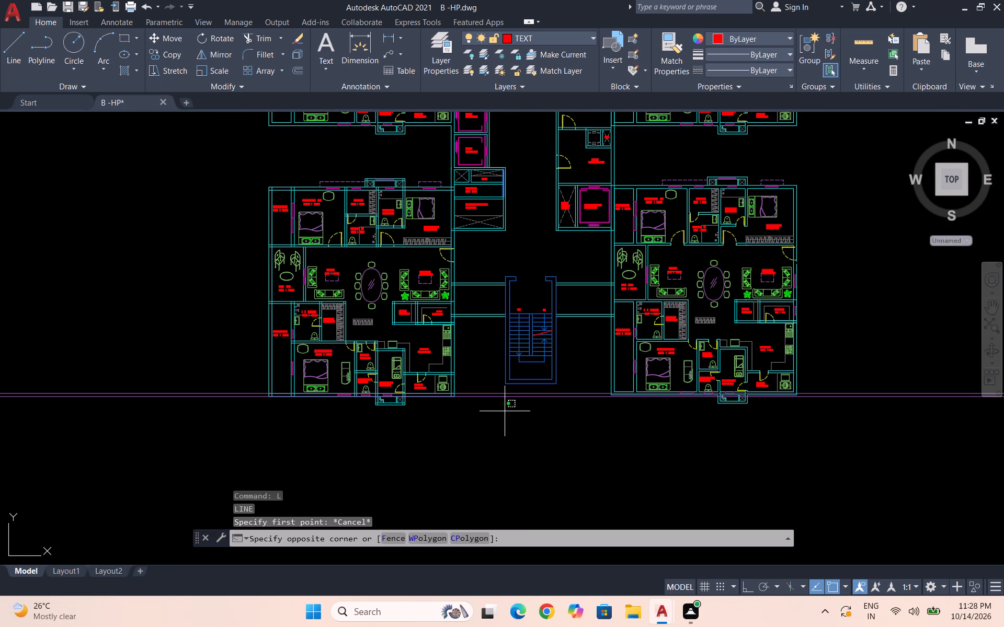
{"action": "left_click", "coordinate": [485, 380]}
{"action": "key", "text": "Delete"}
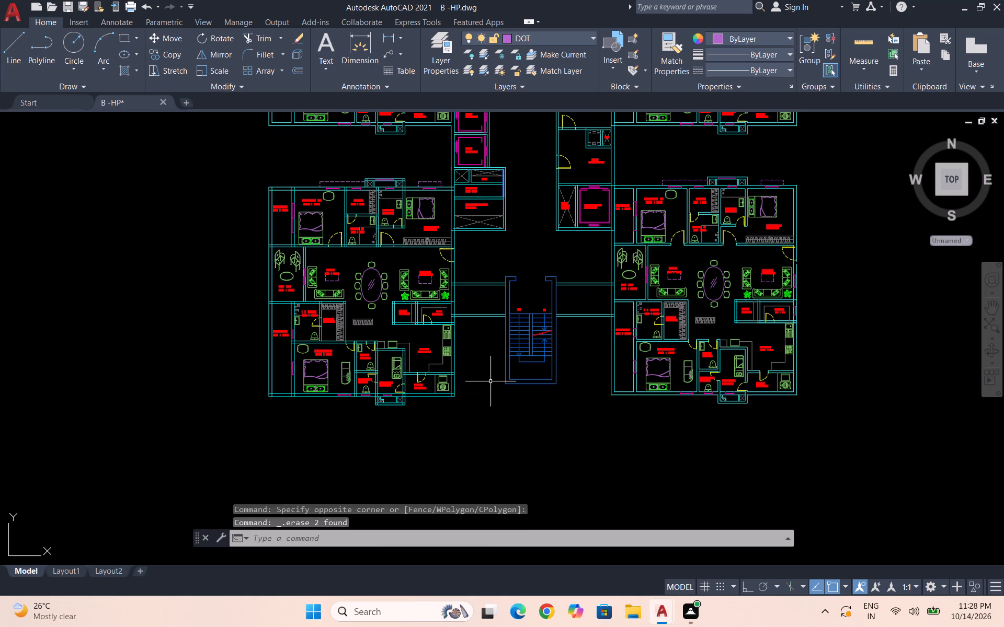
Copy the two rectangles in the upper-left MEP SERVICES room about 87'-5" straight down into the new space left of the lower staircase.
{"action": "scroll", "coordinate": [500, 390], "scroll_direction": "down", "scroll_amount": 1}
{"action": "scroll", "coordinate": [501, 333], "scroll_direction": "down", "scroll_amount": 2}
{"action": "scroll", "coordinate": [493, 343], "scroll_direction": "up", "scroll_amount": 1}
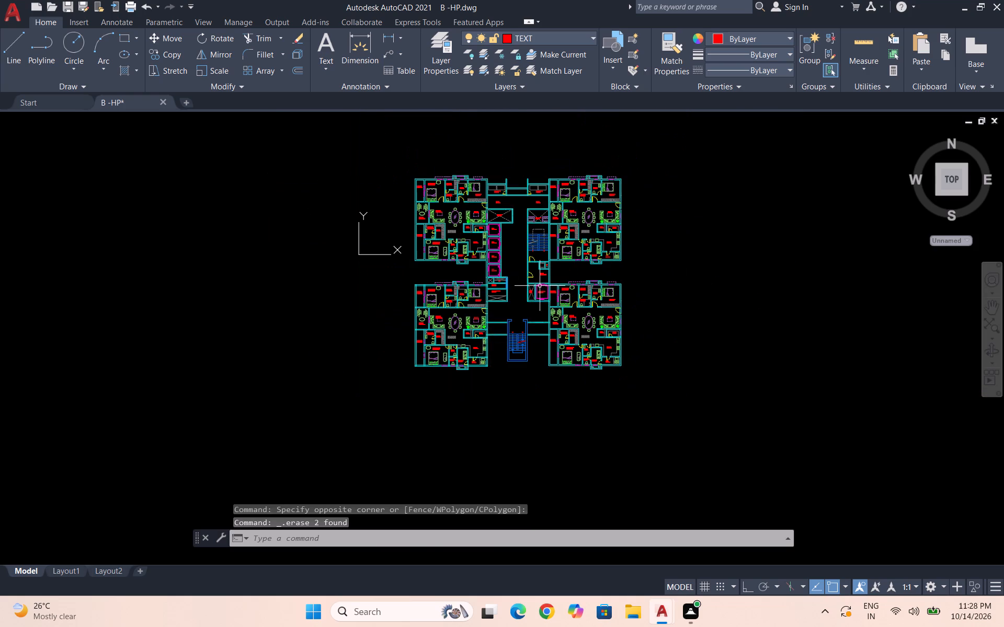
{"action": "scroll", "coordinate": [506, 164], "scroll_direction": "up", "scroll_amount": 3}
{"action": "scroll", "coordinate": [466, 249], "scroll_direction": "up", "scroll_amount": 2}
{"action": "left_click", "coordinate": [496, 281]}
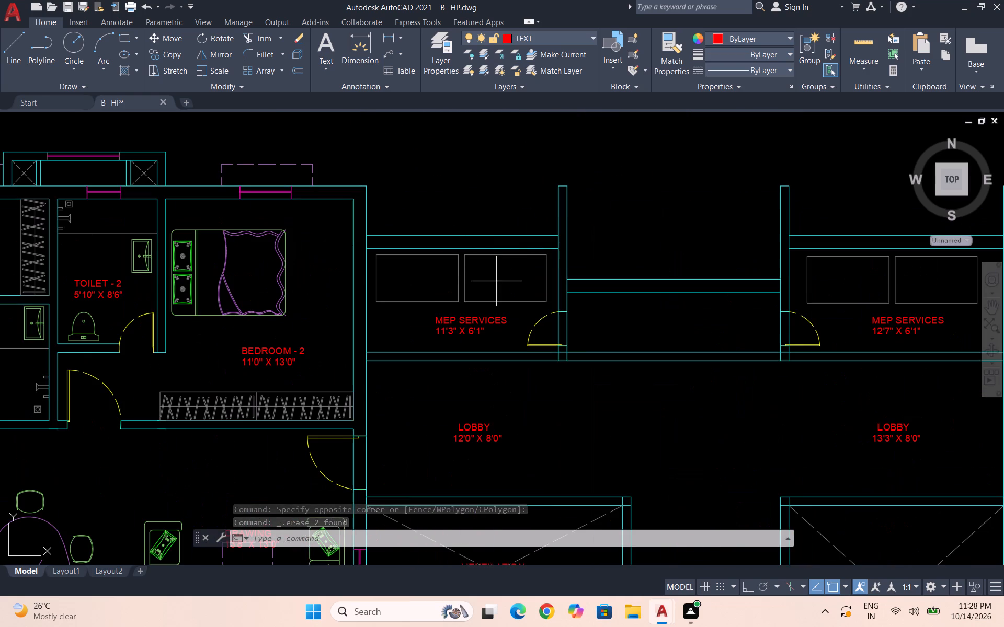
{"action": "left_click", "coordinate": [433, 279]}
{"action": "type", "text": "CO"}
{"action": "key", "text": "Return"}
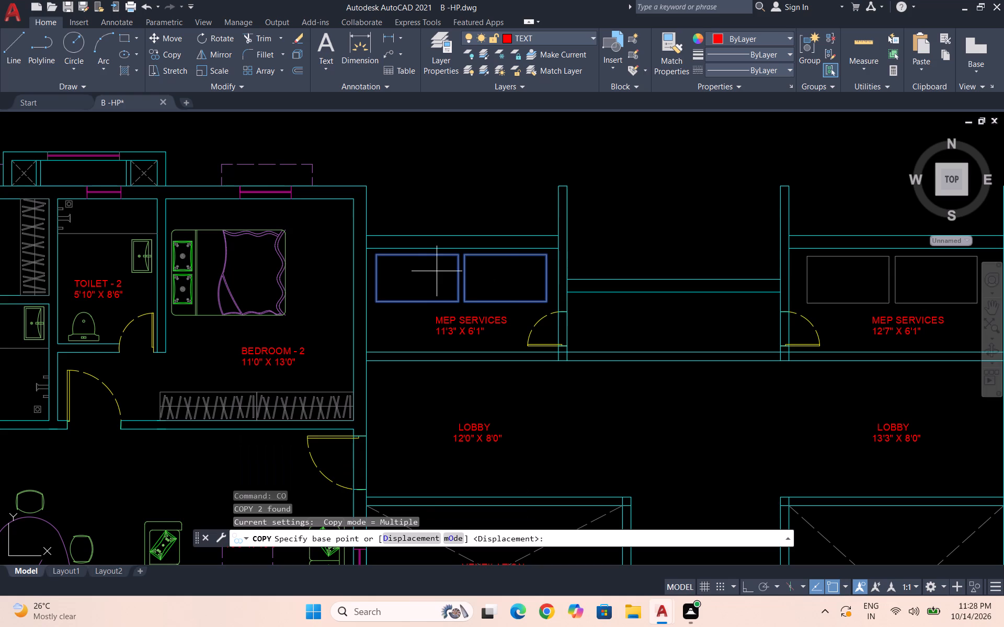
{"action": "left_click", "coordinate": [375, 256]}
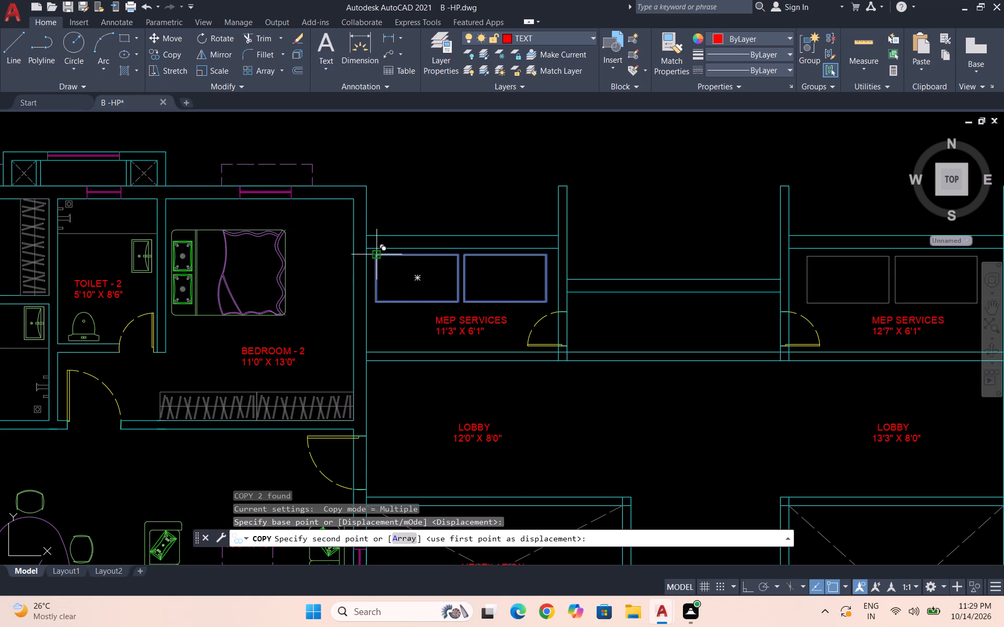
{"action": "scroll", "coordinate": [378, 248], "scroll_direction": "down", "scroll_amount": 2}
{"action": "scroll", "coordinate": [442, 207], "scroll_direction": "down", "scroll_amount": 1}
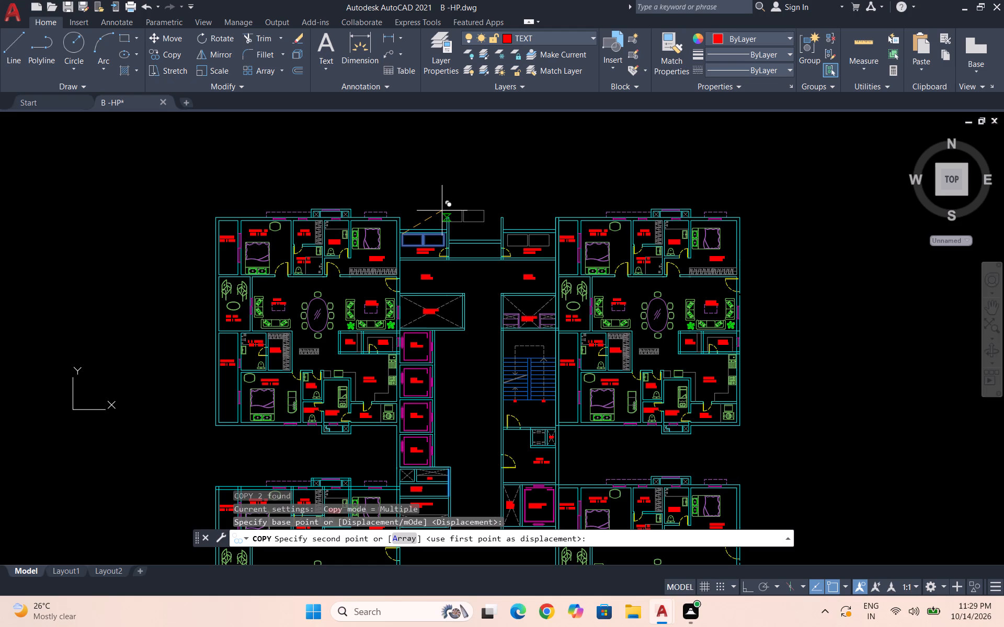
{"action": "scroll", "coordinate": [460, 194], "scroll_direction": "down", "scroll_amount": 2}
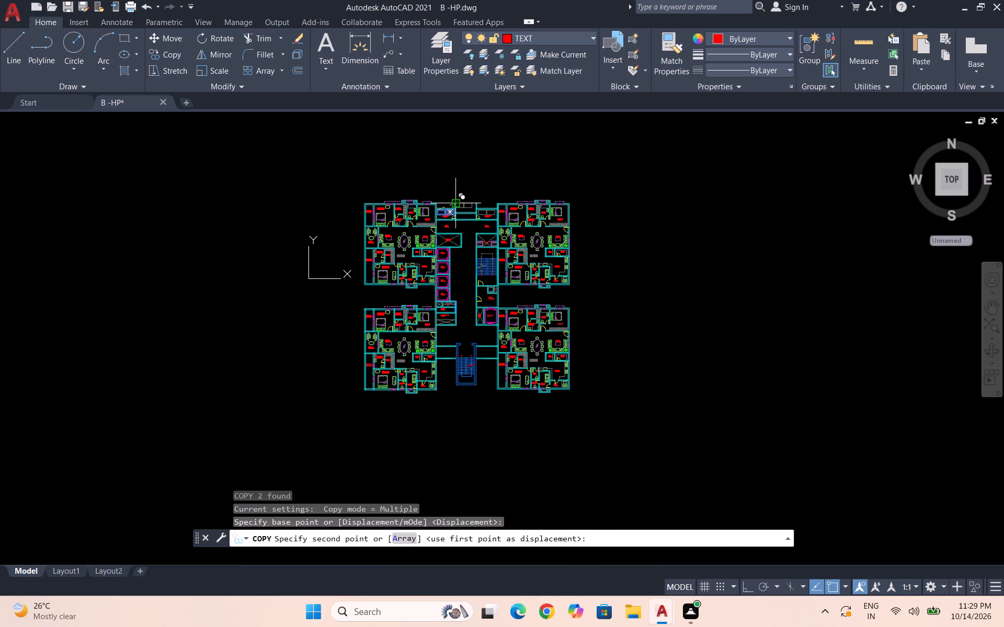
{"action": "key", "text": "F8"}
{"action": "key", "text": "F7"}
{"action": "scroll", "coordinate": [444, 352], "scroll_direction": "up", "scroll_amount": 3}
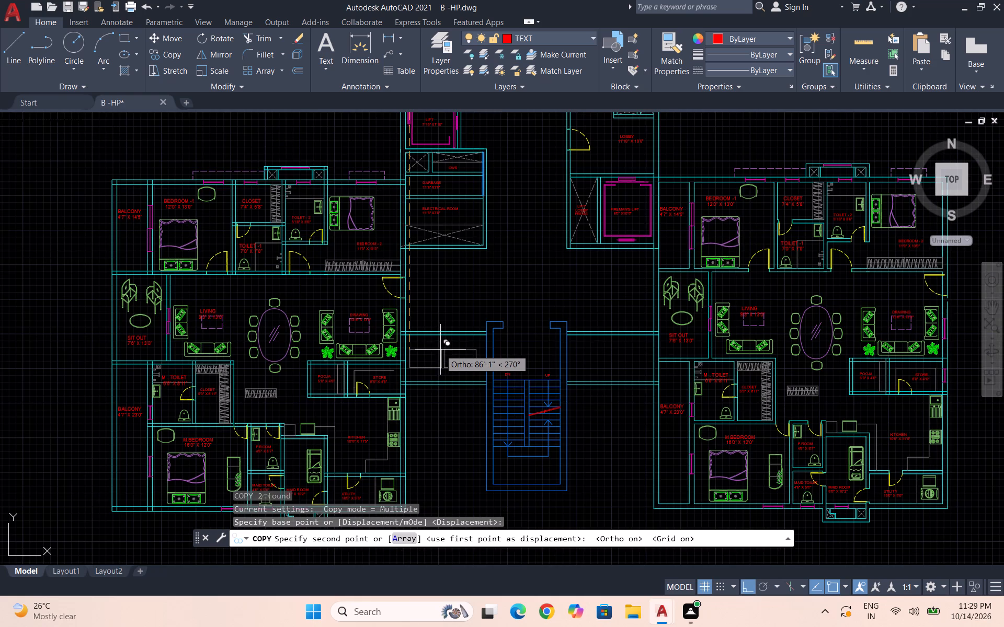
{"action": "scroll", "coordinate": [437, 352], "scroll_direction": "up", "scroll_amount": 1}
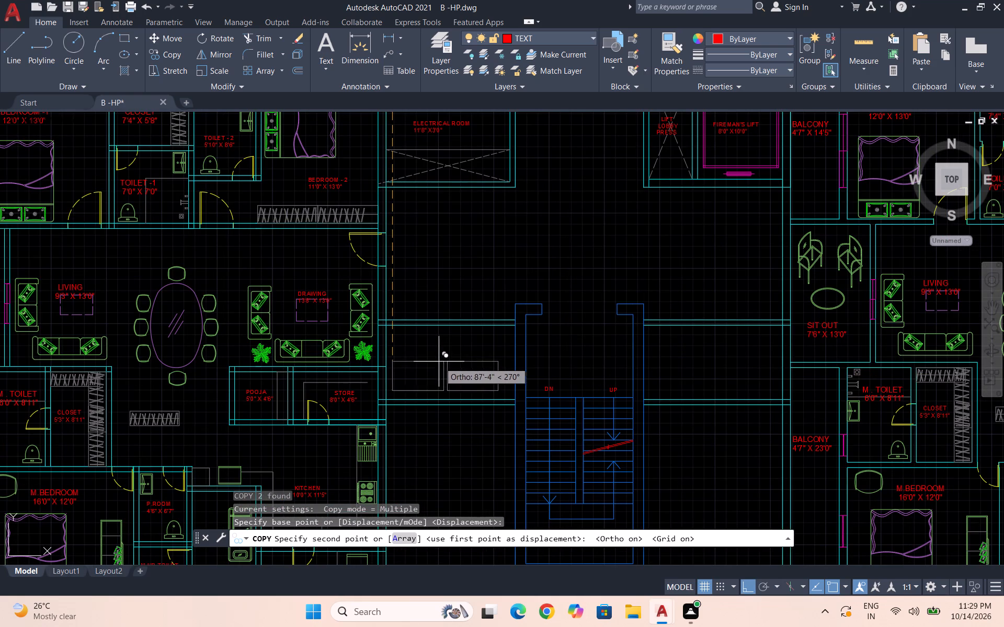
{"action": "scroll", "coordinate": [441, 363], "scroll_direction": "up", "scroll_amount": 1}
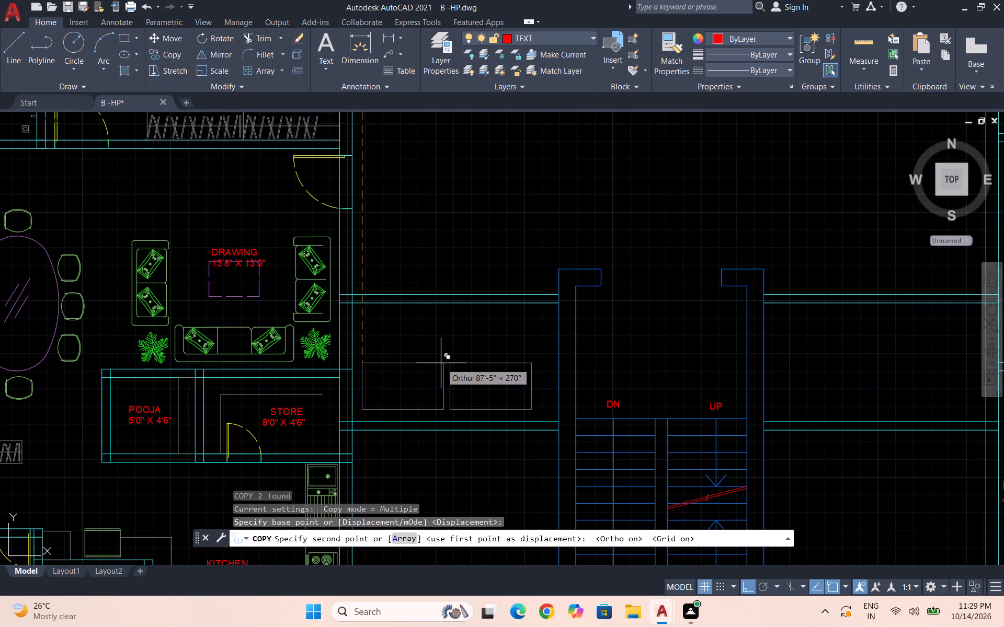
{"action": "left_click", "coordinate": [441, 363]}
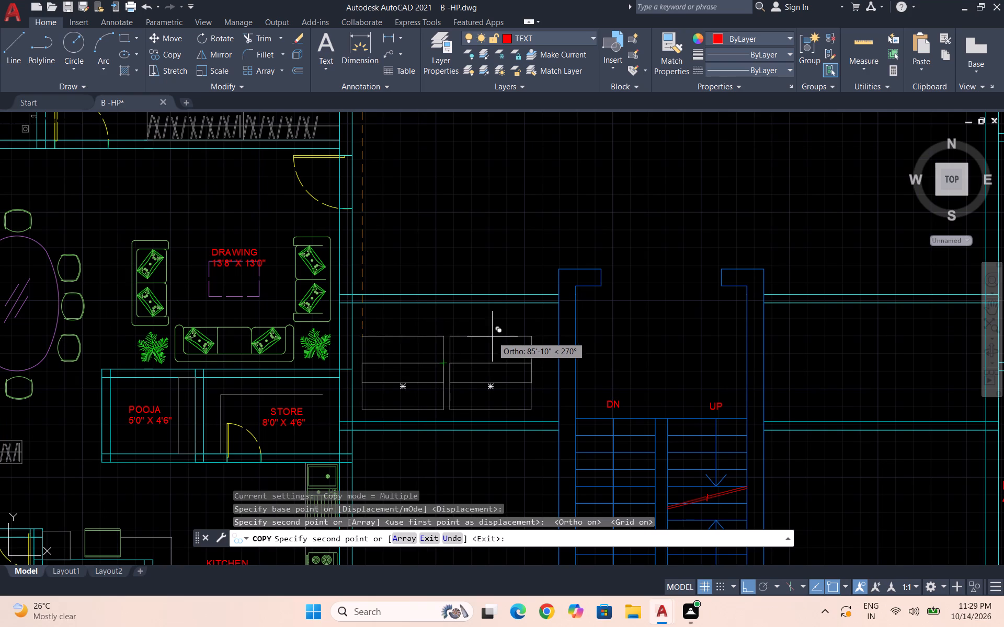
{"action": "key", "text": "Escape"}
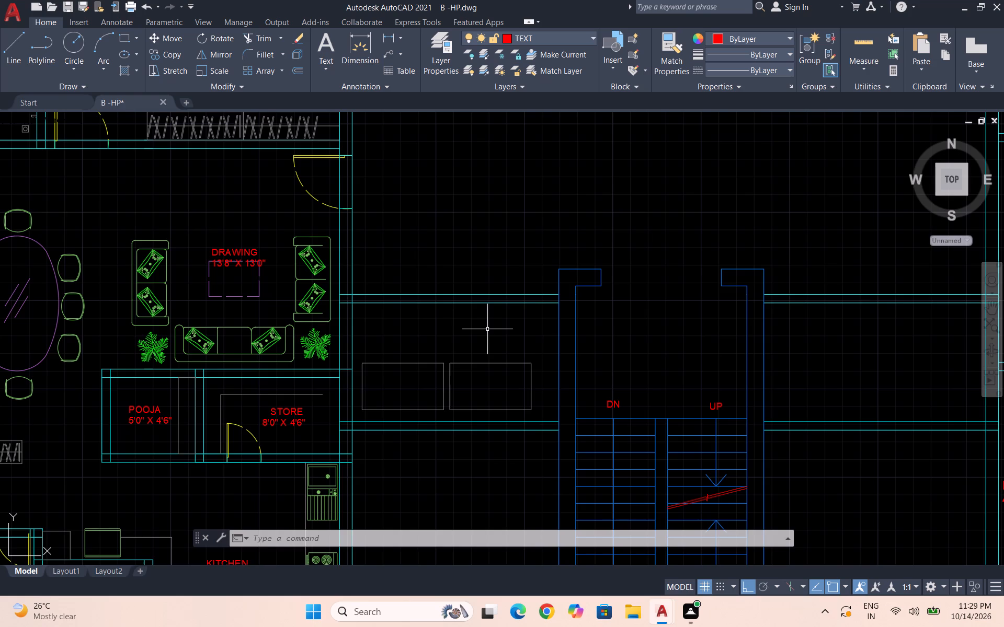
Copy the pair of rectangles about 25'-11" horizontally into the matching space right of the lower staircase.
{"action": "scroll", "coordinate": [489, 324], "scroll_direction": "down", "scroll_amount": 1}
{"action": "scroll", "coordinate": [485, 356], "scroll_direction": "up", "scroll_amount": 2}
{"action": "left_click", "coordinate": [485, 356]}
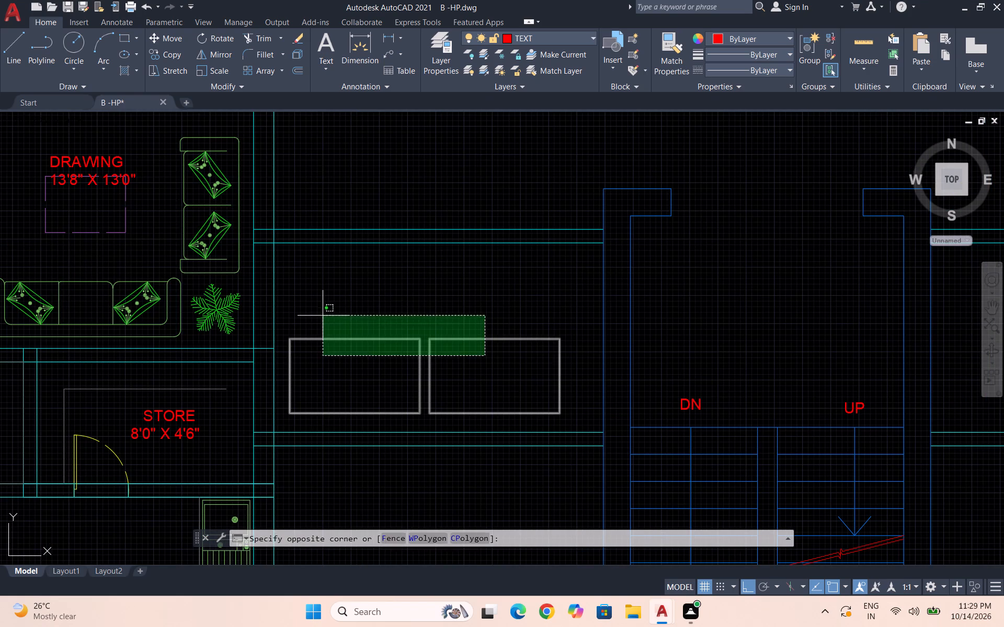
{"action": "left_click", "coordinate": [323, 316]}
{"action": "type", "text": "CO"}
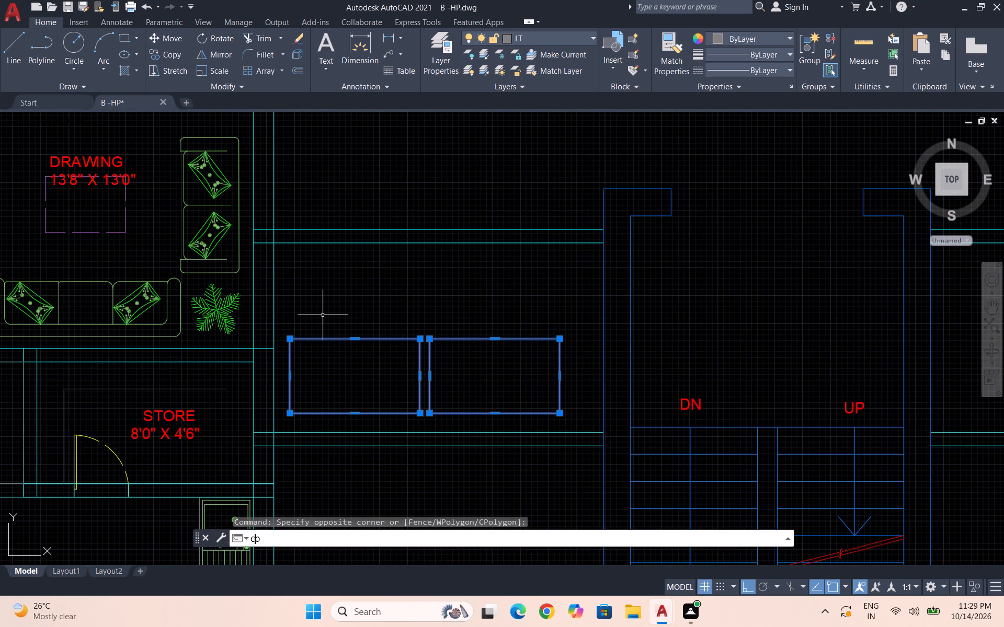
{"action": "key", "text": "Return"}
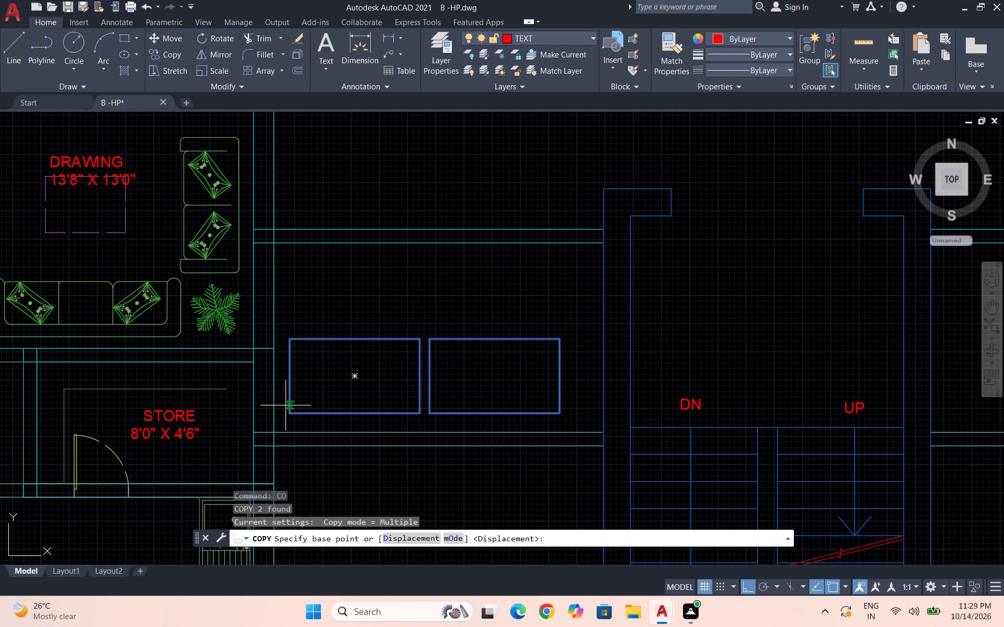
{"action": "left_click", "coordinate": [291, 413]}
{"action": "scroll", "coordinate": [278, 392], "scroll_direction": "down", "scroll_amount": 4}
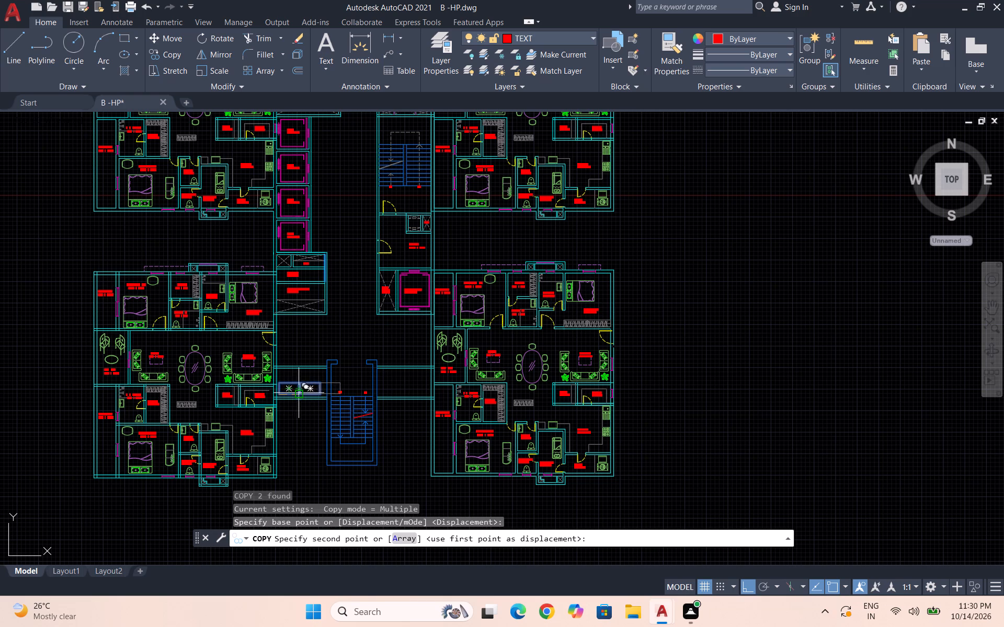
{"action": "scroll", "coordinate": [323, 399], "scroll_direction": "up", "scroll_amount": 3}
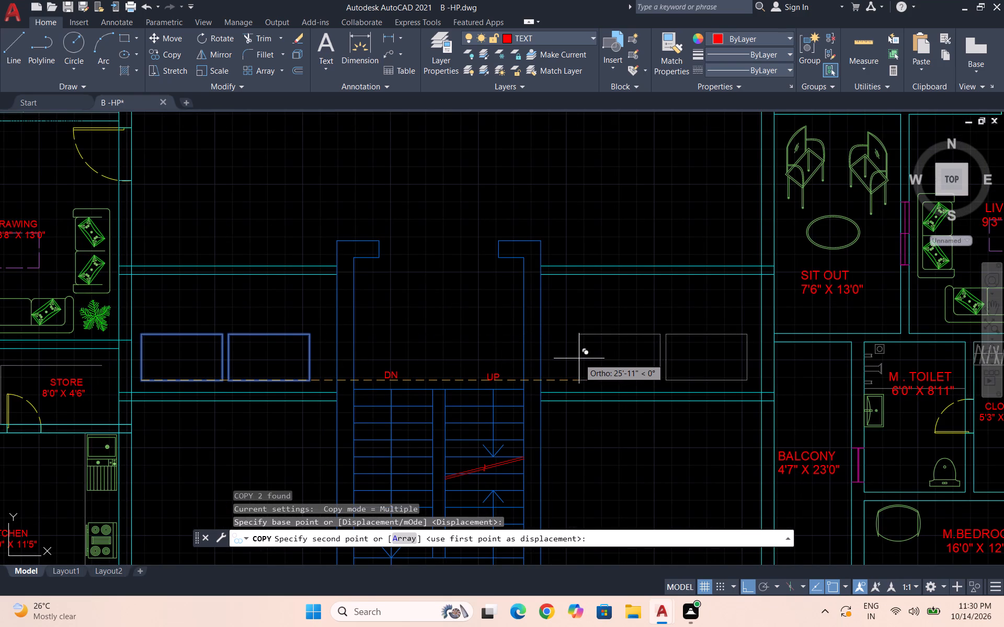
{"action": "left_click", "coordinate": [579, 358]}
{"action": "key", "text": "Escape"}
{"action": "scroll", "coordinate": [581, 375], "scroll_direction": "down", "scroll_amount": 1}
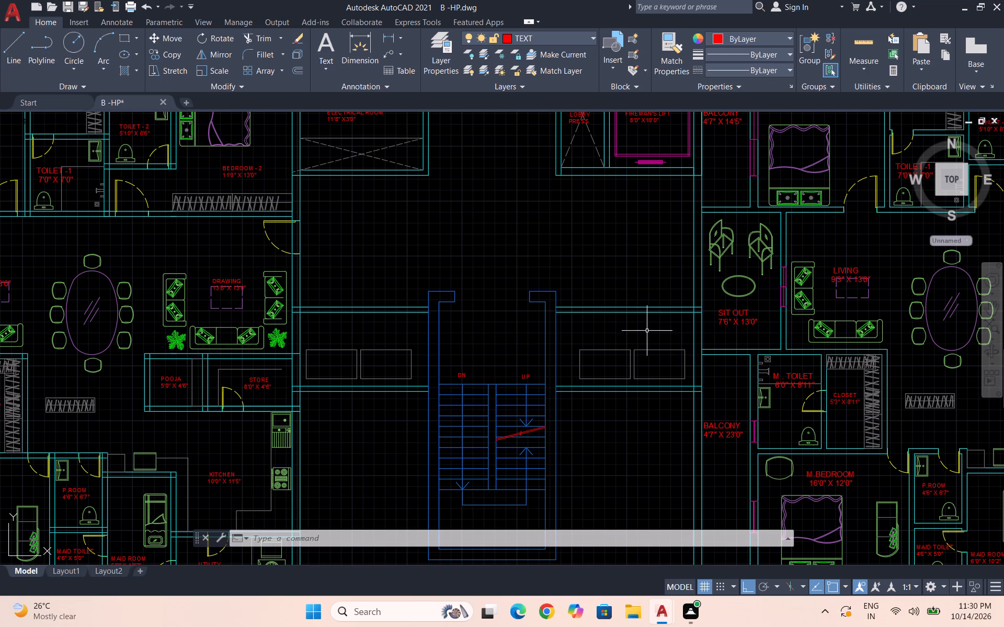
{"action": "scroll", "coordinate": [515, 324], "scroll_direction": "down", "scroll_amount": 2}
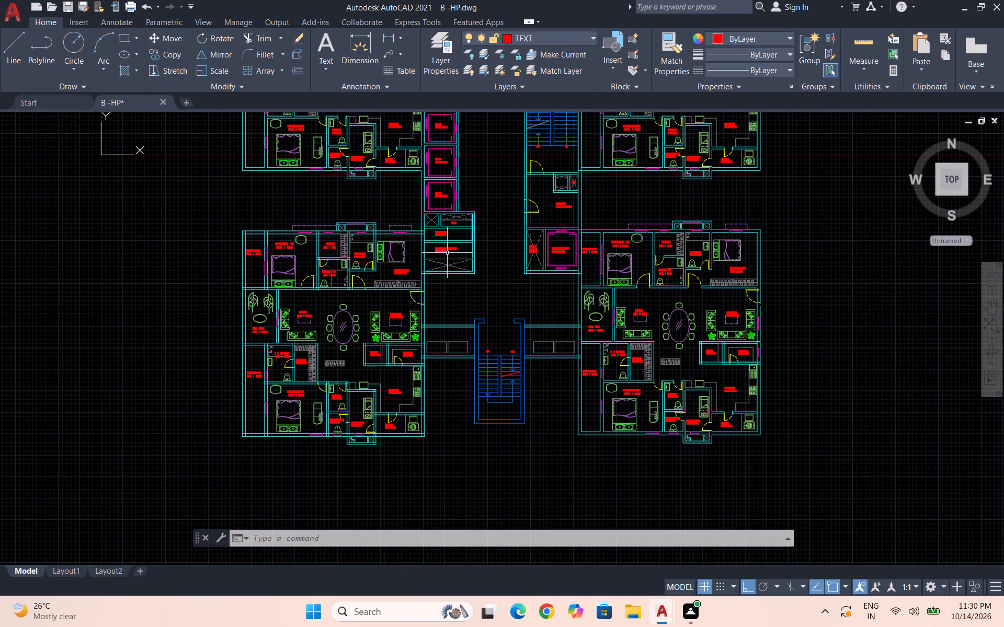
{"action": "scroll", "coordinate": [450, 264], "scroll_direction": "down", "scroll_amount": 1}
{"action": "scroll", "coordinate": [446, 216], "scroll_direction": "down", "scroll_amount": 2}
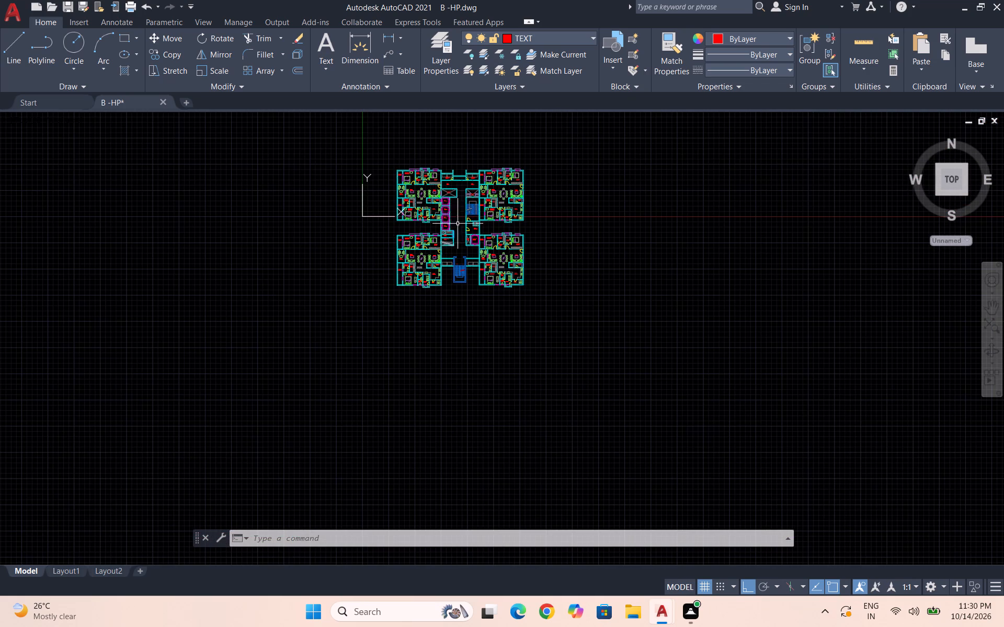
Copy the upper-left LOBBY label and its size text about 66'-5" straight down into the lobby space above the lower staircase.
{"action": "scroll", "coordinate": [460, 166], "scroll_direction": "up", "scroll_amount": 4}
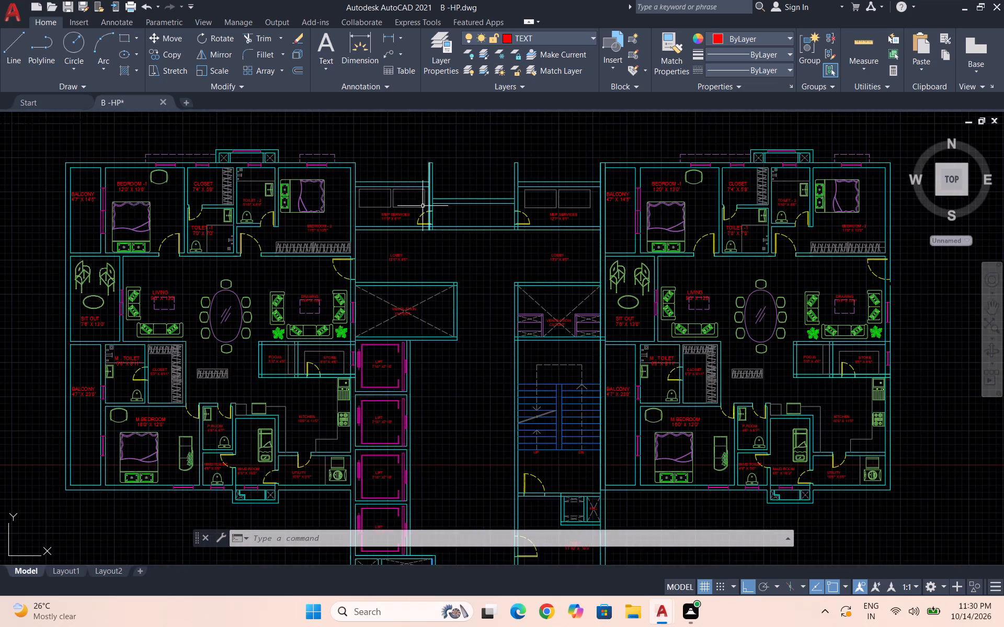
{"action": "scroll", "coordinate": [415, 212], "scroll_direction": "up", "scroll_amount": 3}
{"action": "left_click", "coordinate": [401, 447]}
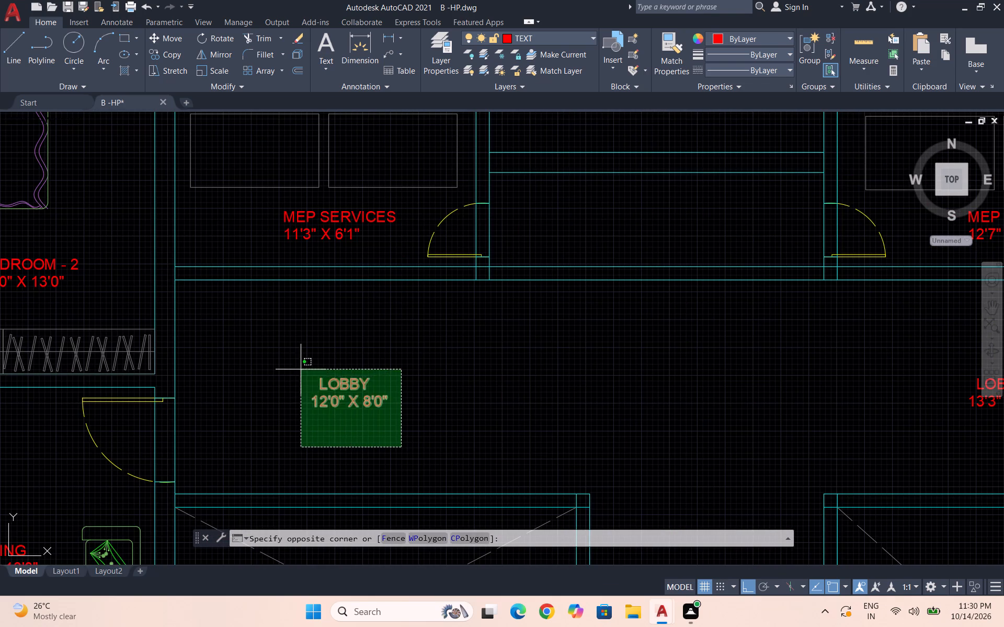
{"action": "left_click", "coordinate": [300, 369]}
{"action": "type", "text": "CO"}
{"action": "key", "text": "Return"}
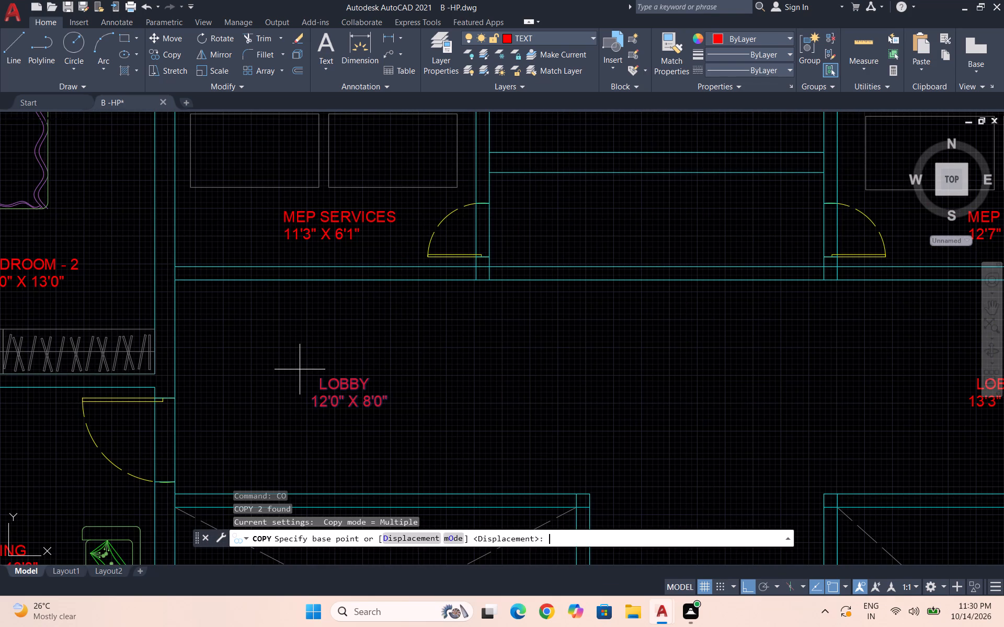
{"action": "left_click", "coordinate": [334, 388]}
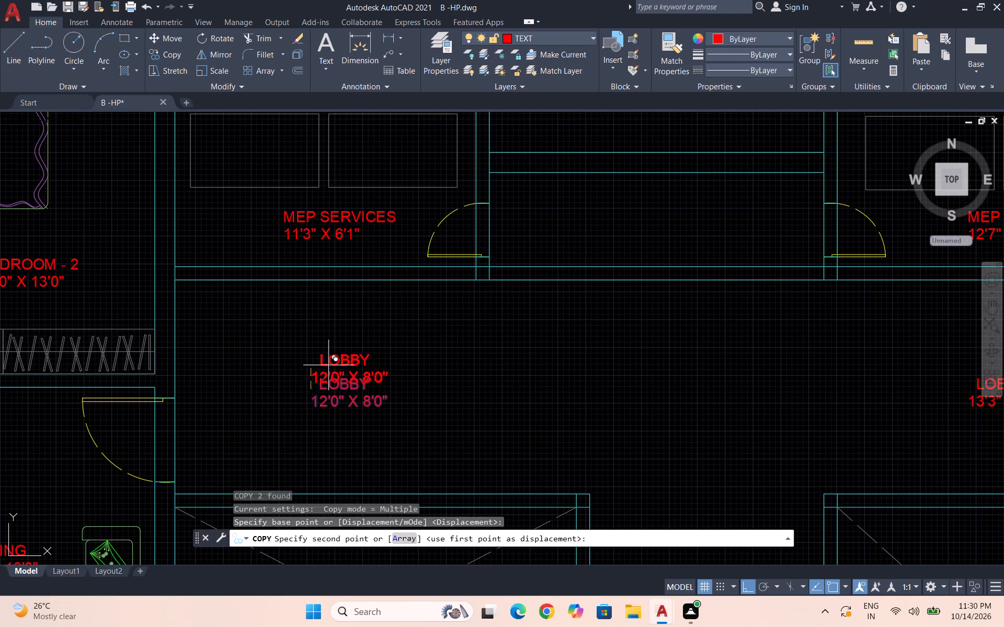
{"action": "scroll", "coordinate": [325, 357], "scroll_direction": "down", "scroll_amount": 3}
{"action": "scroll", "coordinate": [345, 313], "scroll_direction": "down", "scroll_amount": 4}
{"action": "scroll", "coordinate": [342, 416], "scroll_direction": "up", "scroll_amount": 3}
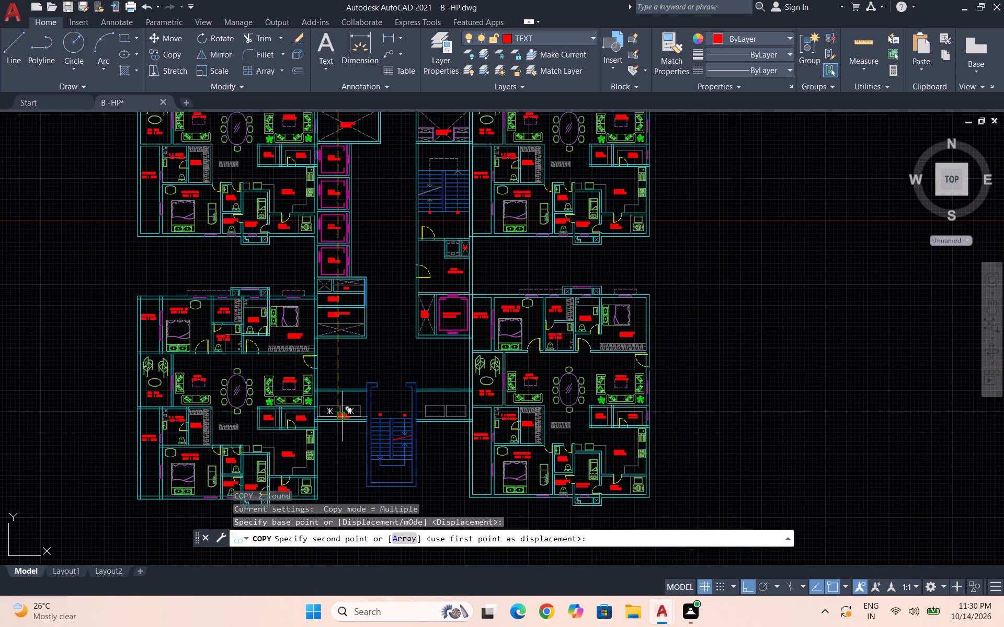
{"action": "scroll", "coordinate": [338, 374], "scroll_direction": "up", "scroll_amount": 4}
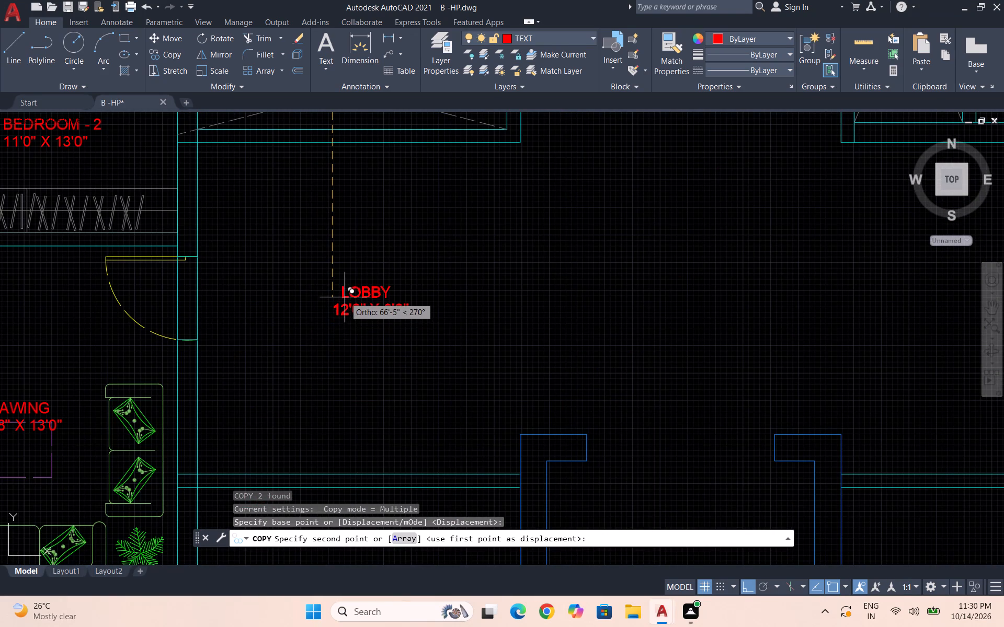
{"action": "left_click", "coordinate": [345, 297]}
{"action": "key", "text": "Escape"}
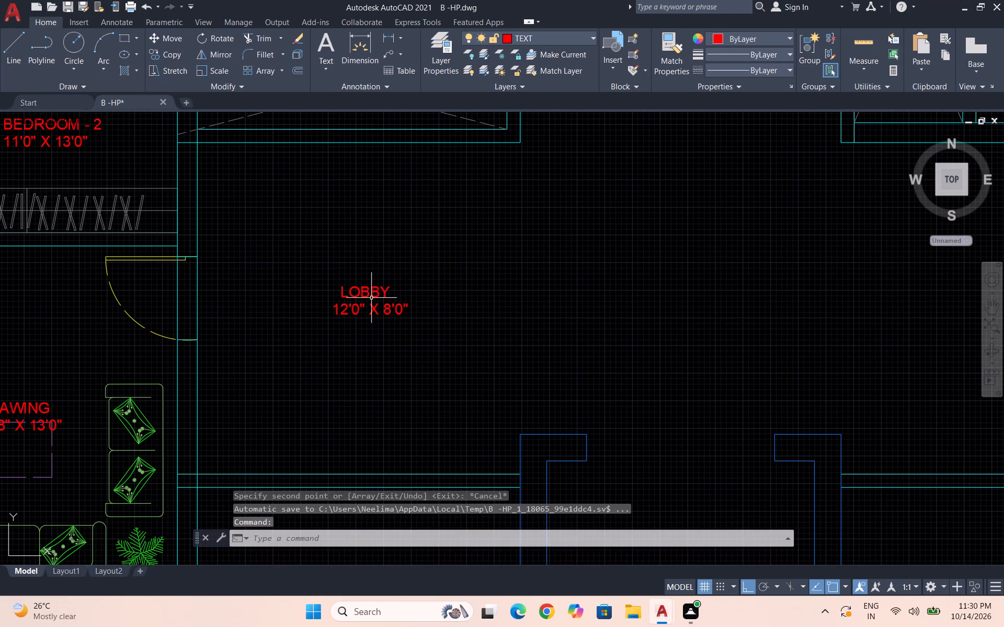
Change the size text under the copied LOBBY label to 9'7" X 12'6".
{"action": "scroll", "coordinate": [371, 298], "scroll_direction": "up", "scroll_amount": 1}
{"action": "double_click", "coordinate": [352, 311]}
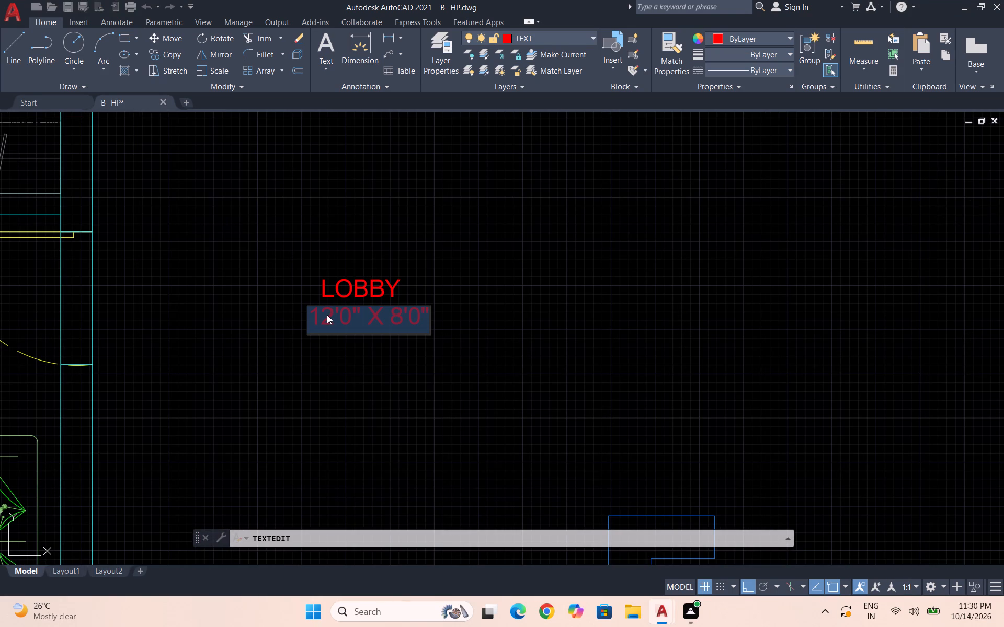
{"action": "left_click", "coordinate": [330, 317]}
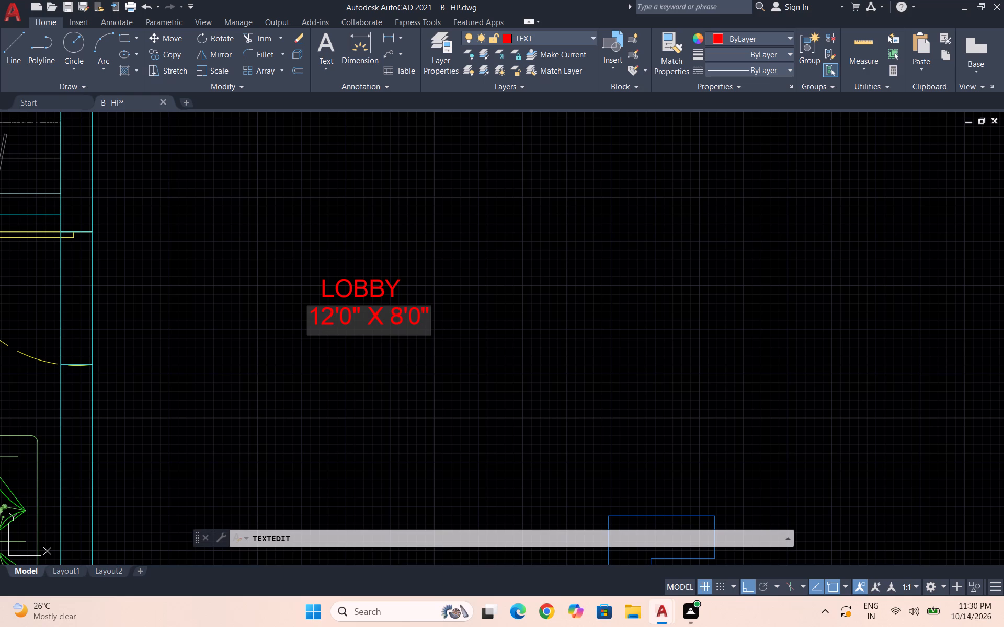
{"action": "key", "text": "BackSpace"}
{"action": "key", "text": "BackSpace"}
{"action": "key", "text": "9"}
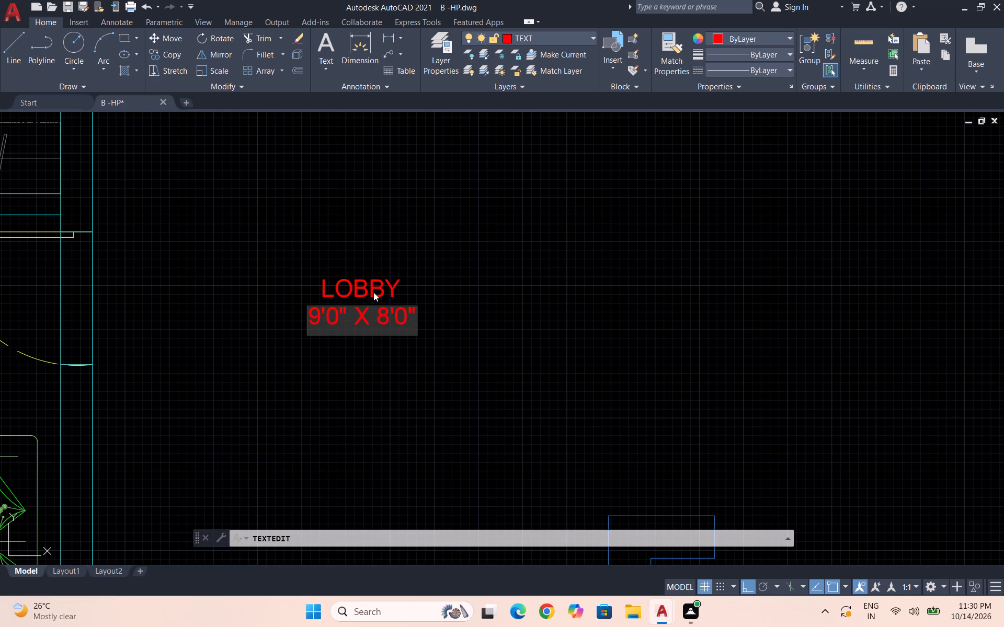
{"action": "left_click", "coordinate": [339, 316]}
{"action": "key", "text": "BackSpace"}
{"action": "key", "text": "7"}
{"action": "scroll", "coordinate": [386, 319], "scroll_direction": "up", "scroll_amount": 2}
{"action": "left_click", "coordinate": [386, 319]}
{"action": "key", "text": "BackSpace"}
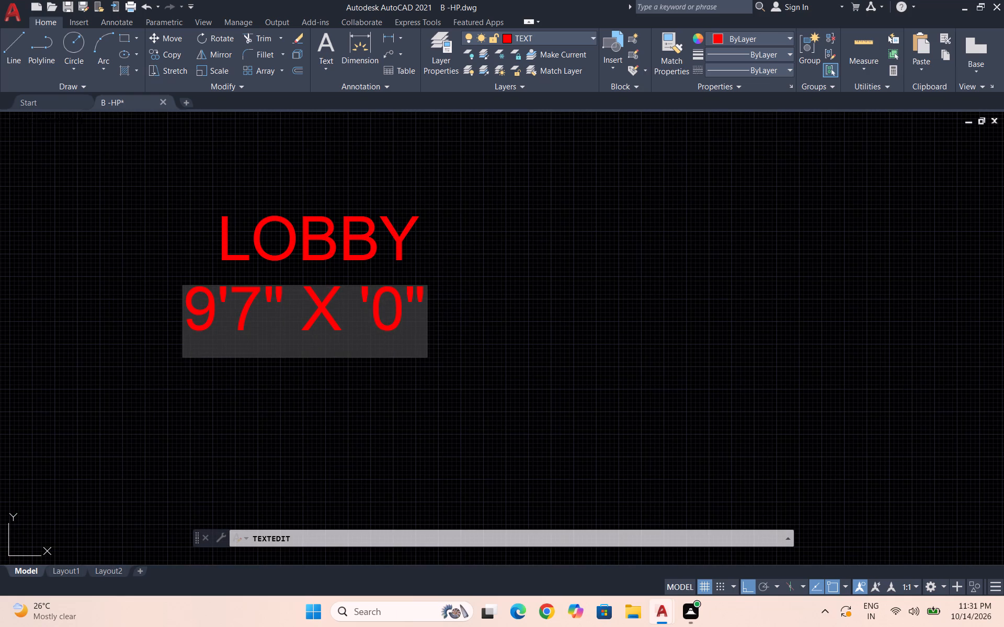
{"action": "type", "text": "12"}
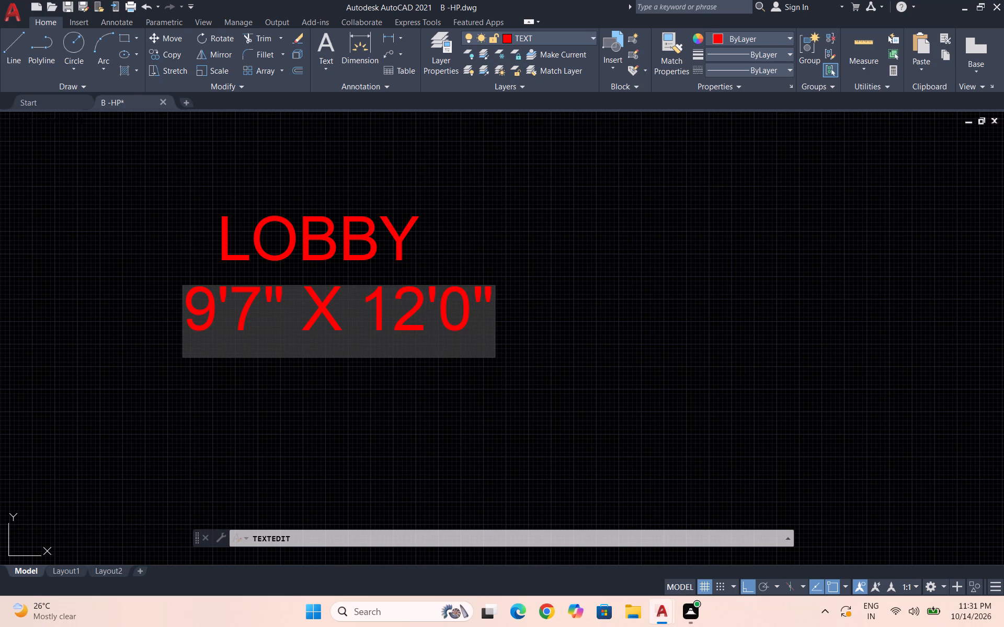
{"action": "left_click", "coordinate": [470, 319]}
{"action": "key", "text": "BackSpace"}
{"action": "key", "text": "6"}
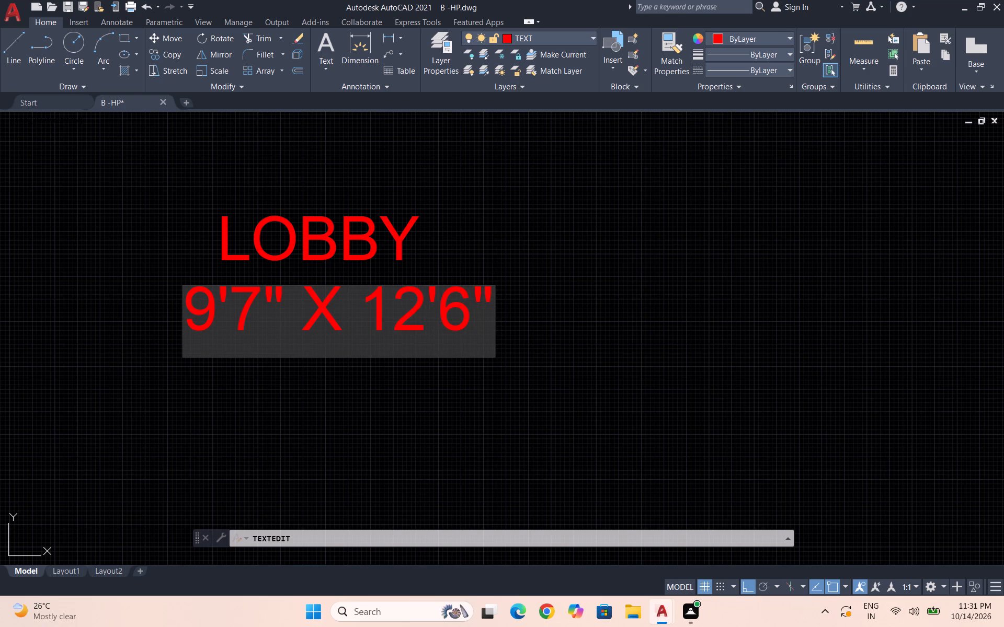
{"action": "left_click", "coordinate": [455, 388]}
{"action": "key", "text": "Escape"}
Copy the 9'7" X 12'6" LOBBY label horizontally to the matching lobby space below the fireman's lift.
{"action": "scroll", "coordinate": [459, 380], "scroll_direction": "down", "scroll_amount": 4}
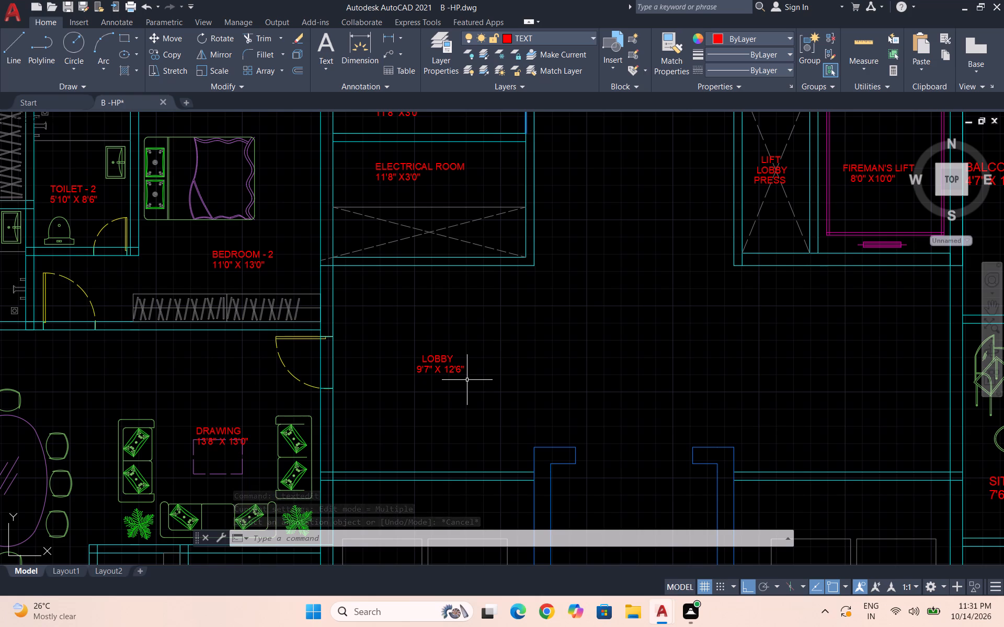
{"action": "left_click", "coordinate": [485, 386]}
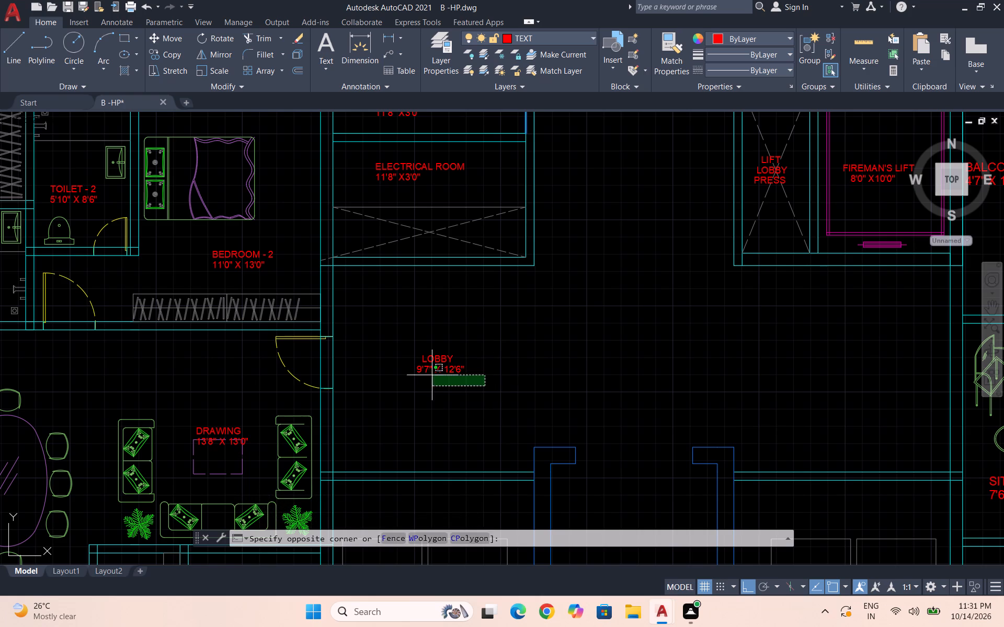
{"action": "left_click", "coordinate": [398, 346]}
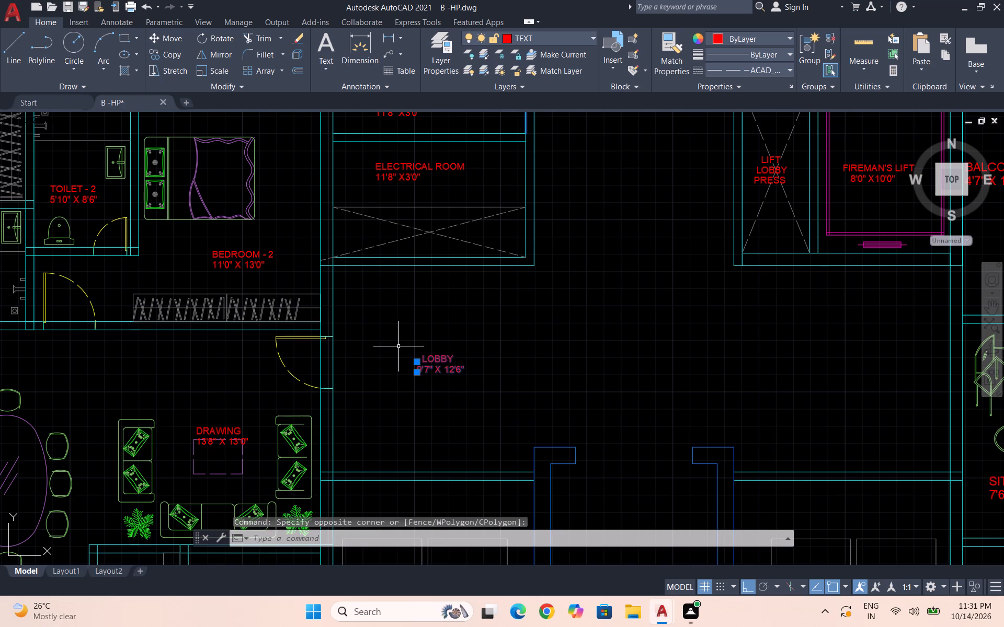
{"action": "type", "text": "CP"}
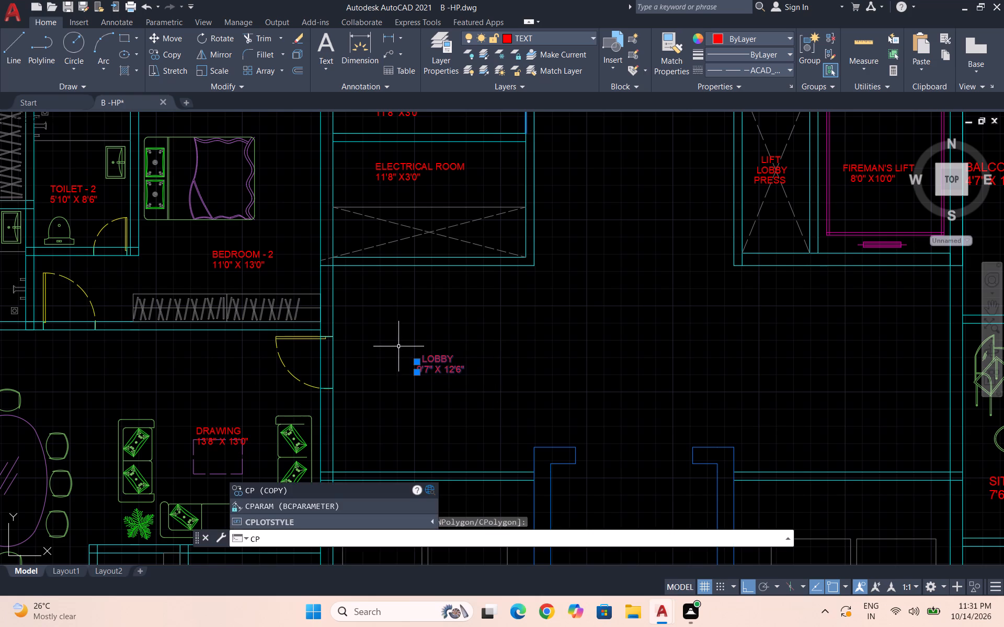
{"action": "key", "text": "BackSpace"}
{"action": "key", "text": "o"}
{"action": "key", "text": "Return"}
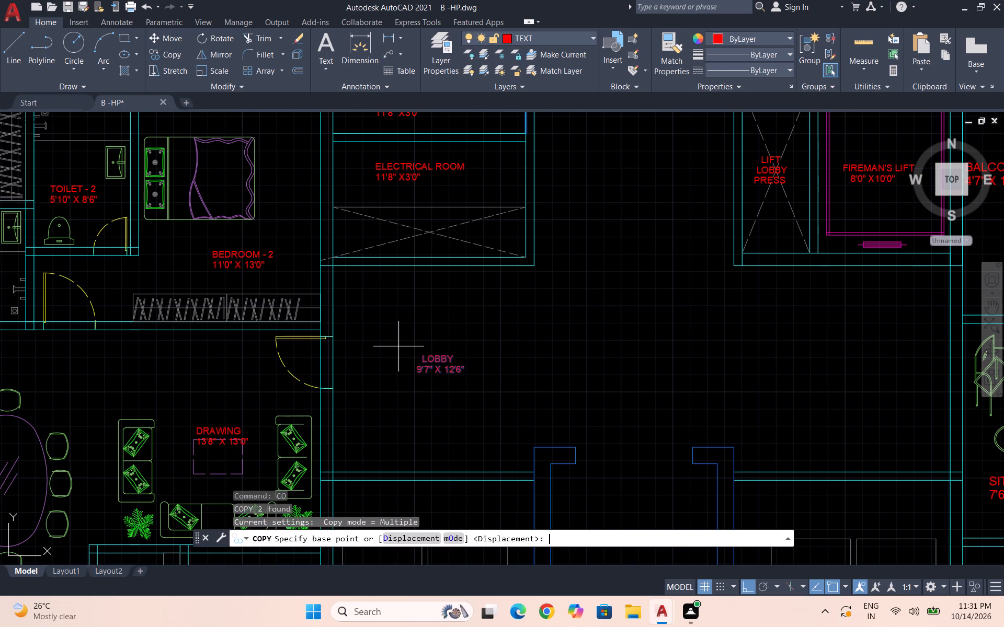
{"action": "left_click", "coordinate": [439, 369]}
{"action": "scroll", "coordinate": [444, 363], "scroll_direction": "down", "scroll_amount": 1}
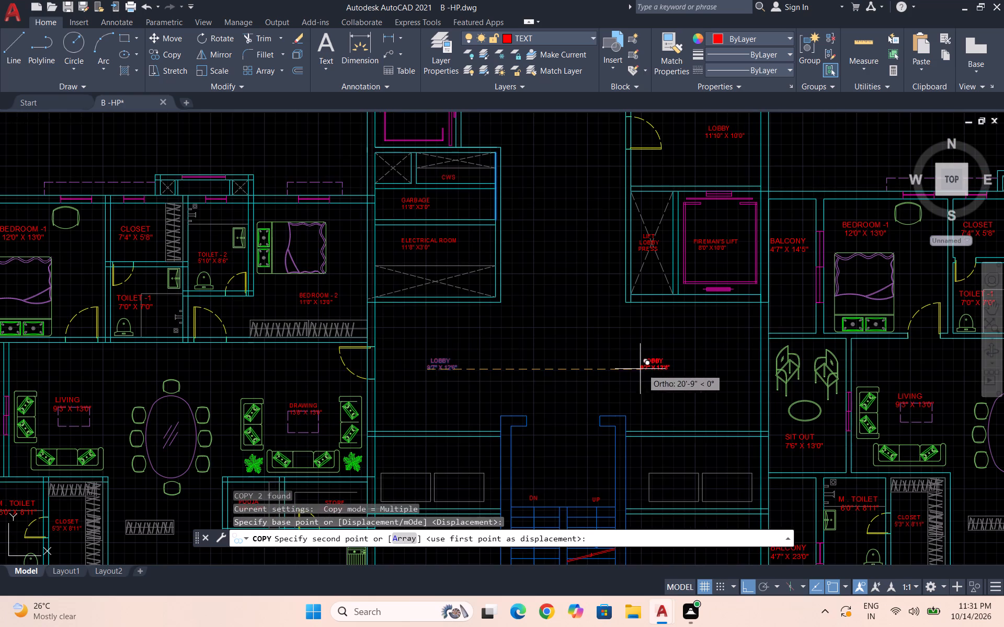
{"action": "left_click", "coordinate": [683, 367]}
{"action": "key", "text": "Escape"}
{"action": "scroll", "coordinate": [702, 373], "scroll_direction": "up", "scroll_amount": 2}
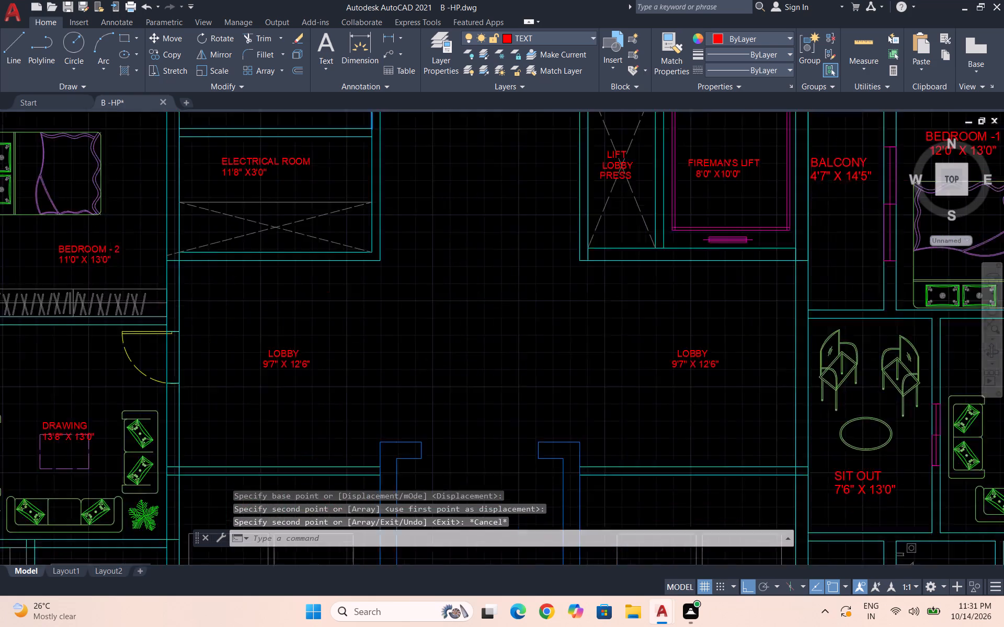
{"action": "scroll", "coordinate": [703, 366], "scroll_direction": "up", "scroll_amount": 2}
{"action": "scroll", "coordinate": [707, 359], "scroll_direction": "down", "scroll_amount": 2}
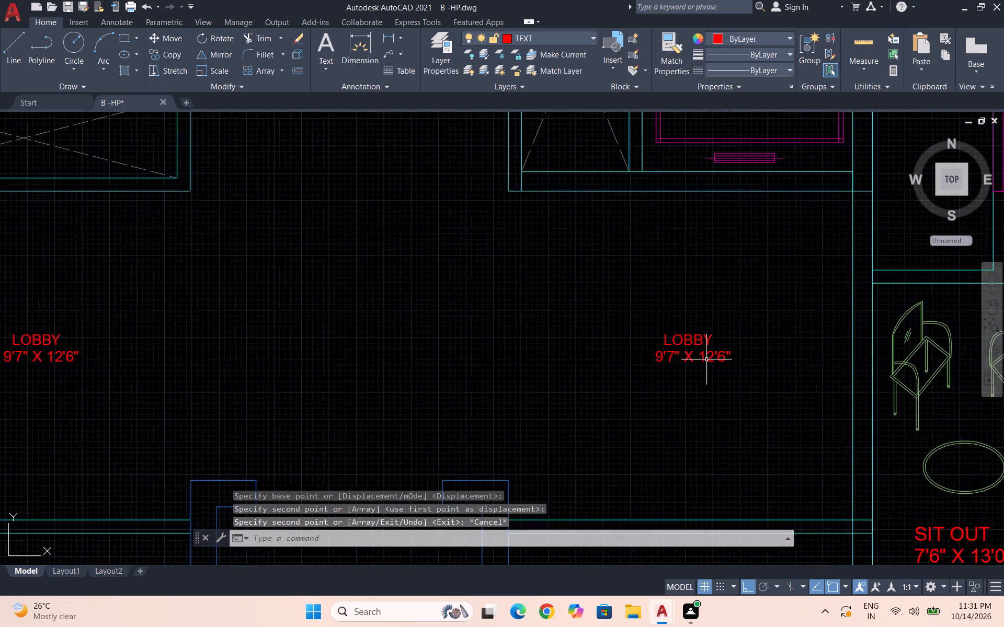
{"action": "scroll", "coordinate": [706, 359], "scroll_direction": "down", "scroll_amount": 1}
{"action": "key", "text": "Escape"}
Copy the upper-left MEP SERVICES label with its size text about 81'-10" straight down into the service space left of the lower staircase.
{"action": "scroll", "coordinate": [697, 339], "scroll_direction": "down", "scroll_amount": 4}
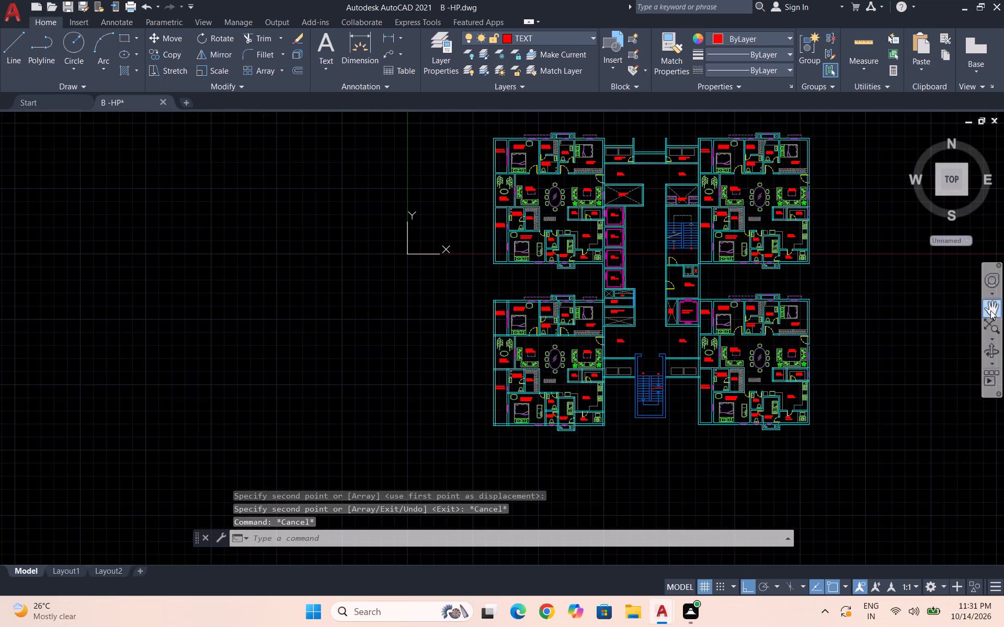
{"action": "left_click", "coordinate": [990, 310]}
{"action": "left_click_drag", "start_coordinate": [699, 399], "coordinate": [651, 390]}
{"action": "left_click", "coordinate": [631, 382]}
{"action": "scroll", "coordinate": [604, 391], "scroll_direction": "up", "scroll_amount": 2}
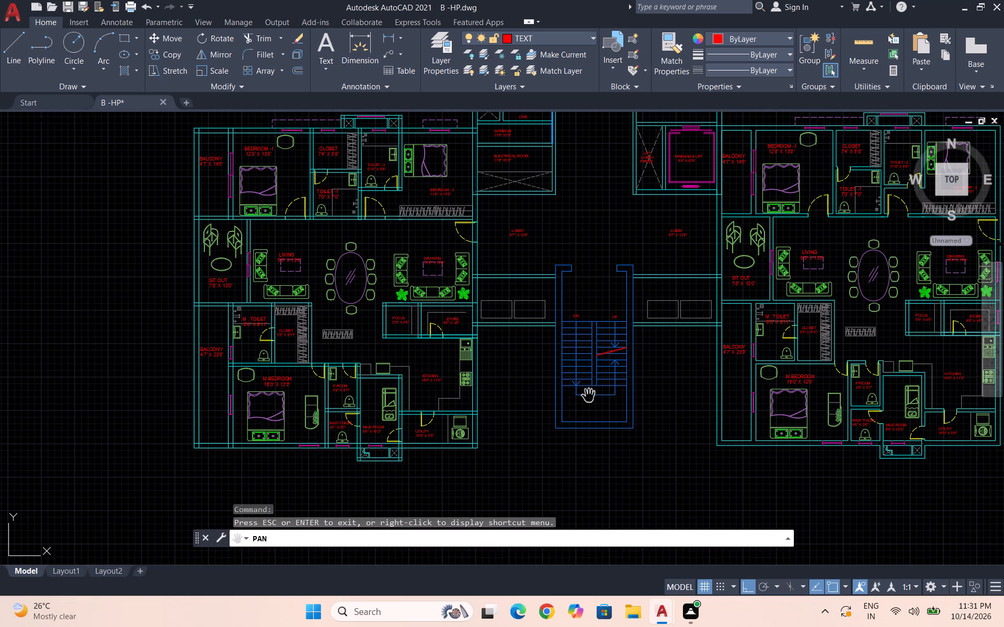
{"action": "left_click_drag", "start_coordinate": [580, 390], "coordinate": [652, 434]}
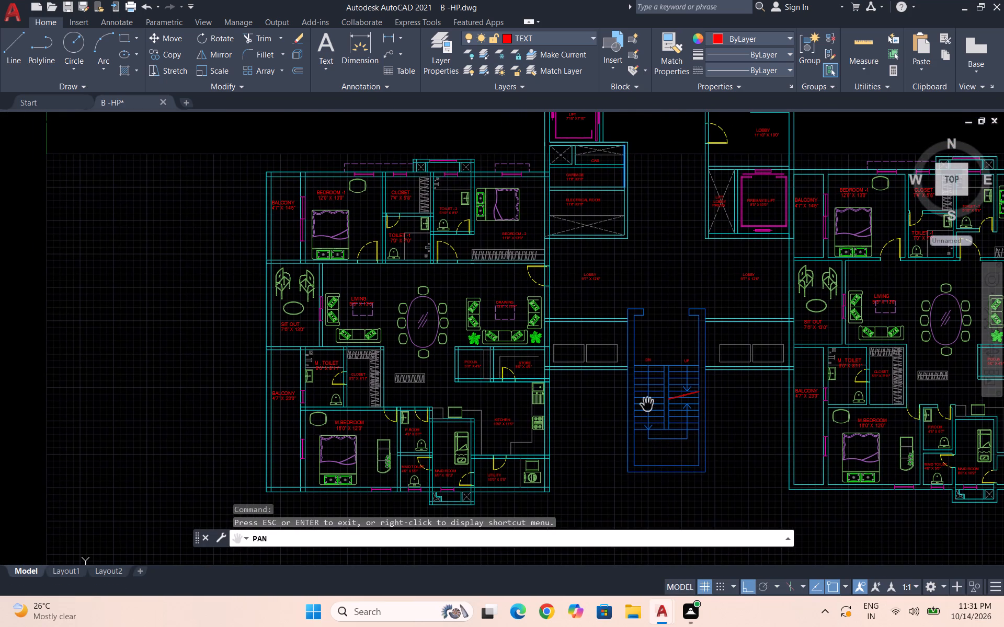
{"action": "left_click_drag", "start_coordinate": [631, 396], "coordinate": [637, 488]}
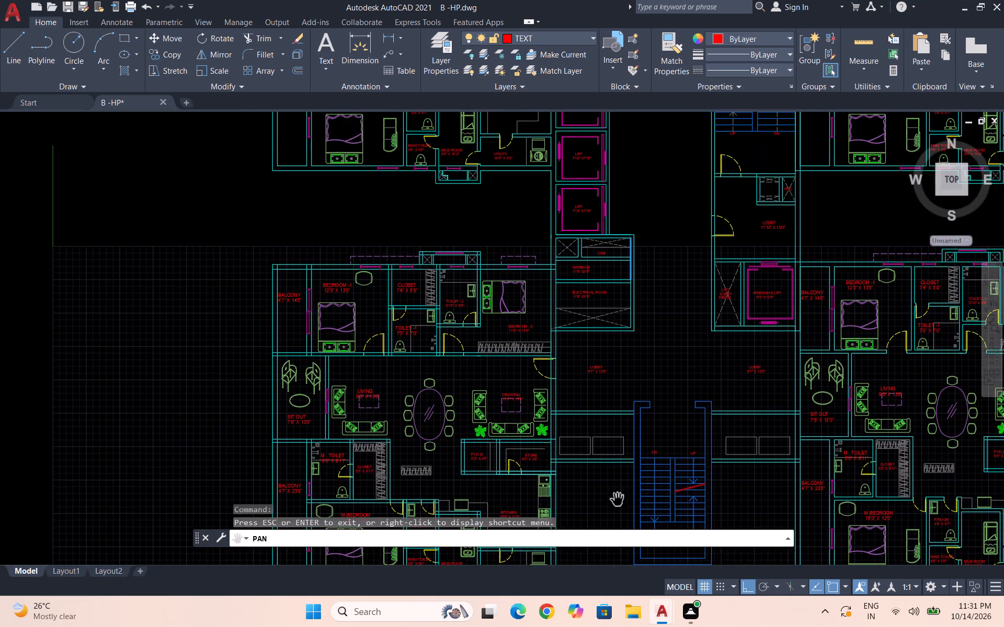
{"action": "left_click_drag", "start_coordinate": [631, 405], "coordinate": [600, 505]}
{"action": "left_click_drag", "start_coordinate": [660, 379], "coordinate": [651, 504]}
{"action": "left_click_drag", "start_coordinate": [664, 428], "coordinate": [625, 505]}
{"action": "left_click_drag", "start_coordinate": [682, 403], "coordinate": [641, 509]}
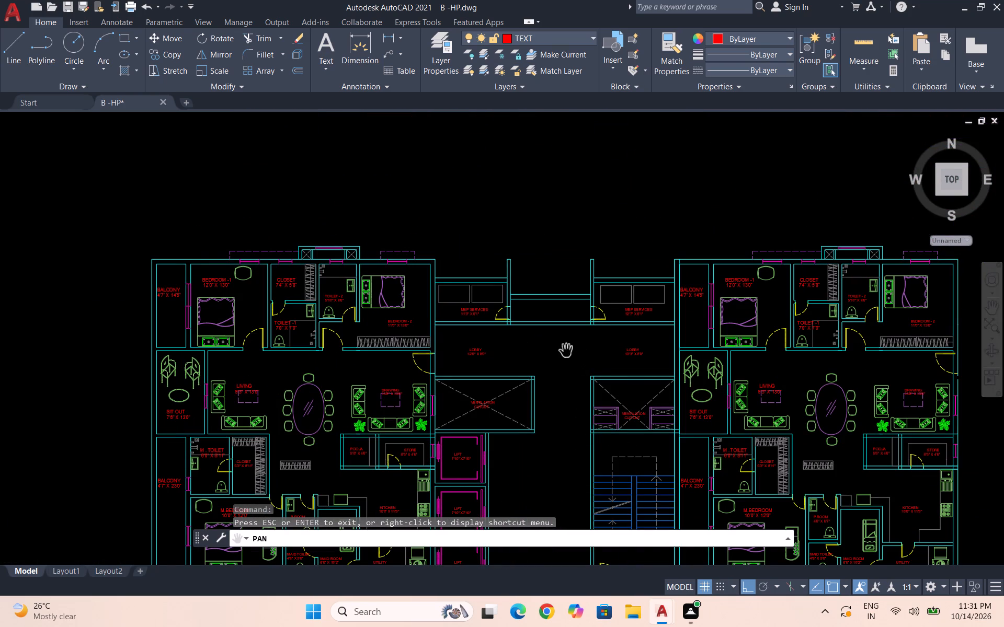
{"action": "scroll", "coordinate": [522, 339], "scroll_direction": "up", "scroll_amount": 2}
{"action": "key", "text": "Escape"}
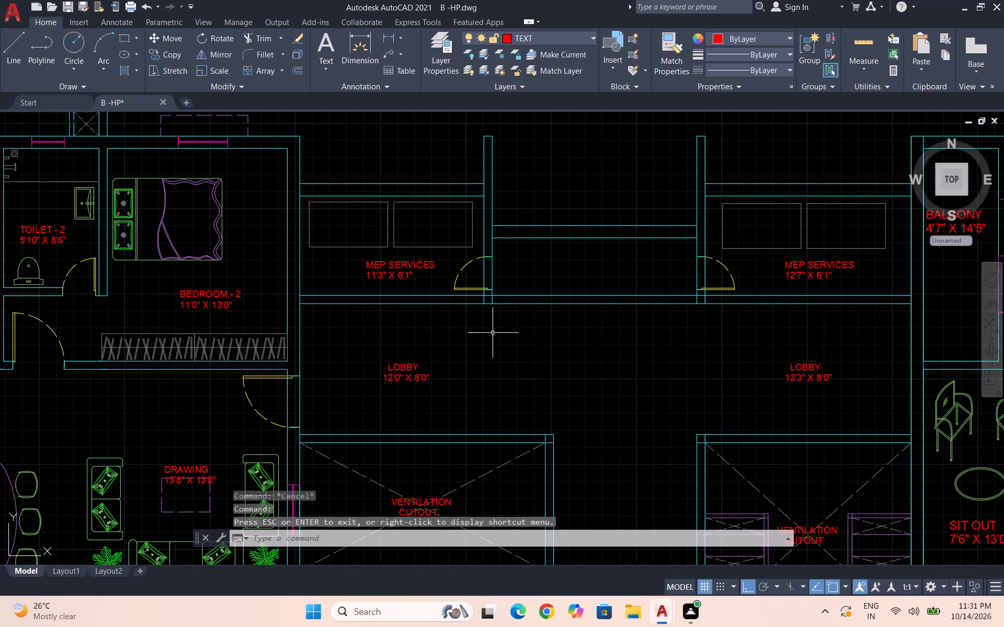
{"action": "scroll", "coordinate": [483, 335], "scroll_direction": "up", "scroll_amount": 1}
{"action": "left_click", "coordinate": [388, 237]}
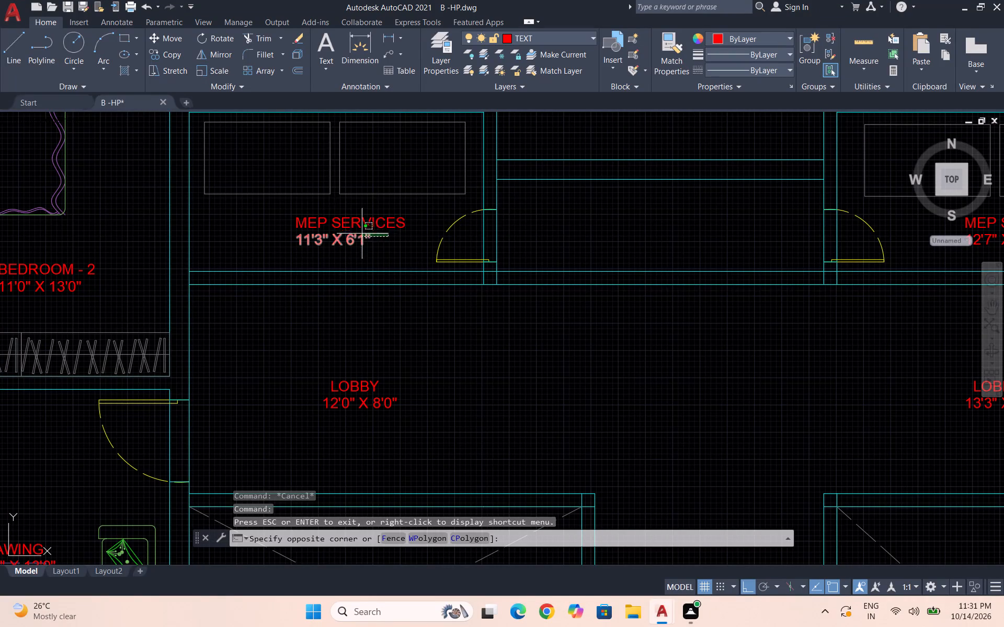
{"action": "left_click", "coordinate": [337, 214]}
{"action": "type", "text": "CO"}
{"action": "key", "text": "Return"}
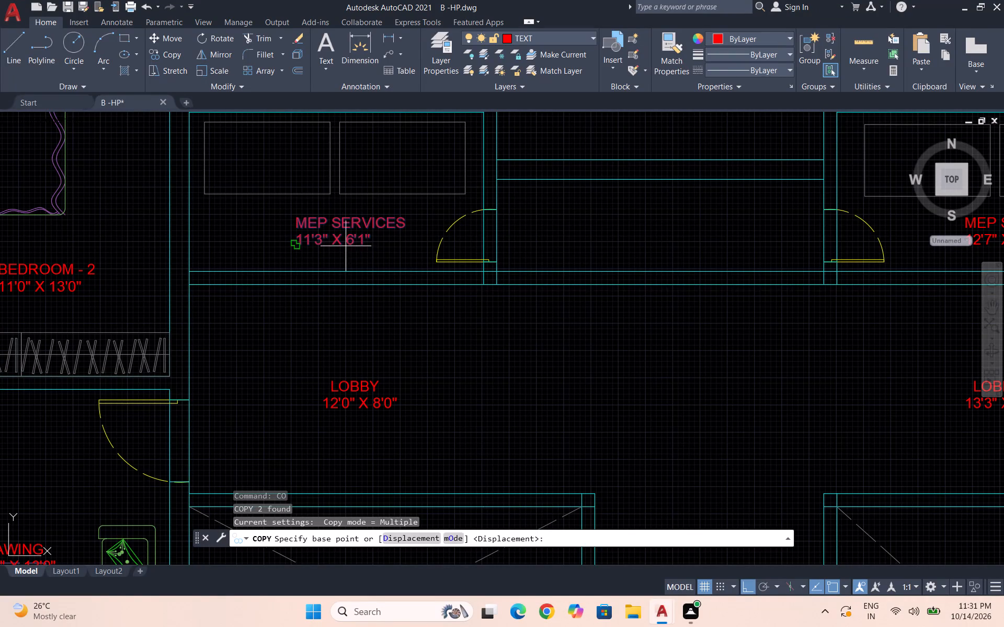
{"action": "left_click", "coordinate": [339, 230]}
{"action": "scroll", "coordinate": [352, 197], "scroll_direction": "down", "scroll_amount": 4}
{"action": "scroll", "coordinate": [340, 311], "scroll_direction": "down", "scroll_amount": 2}
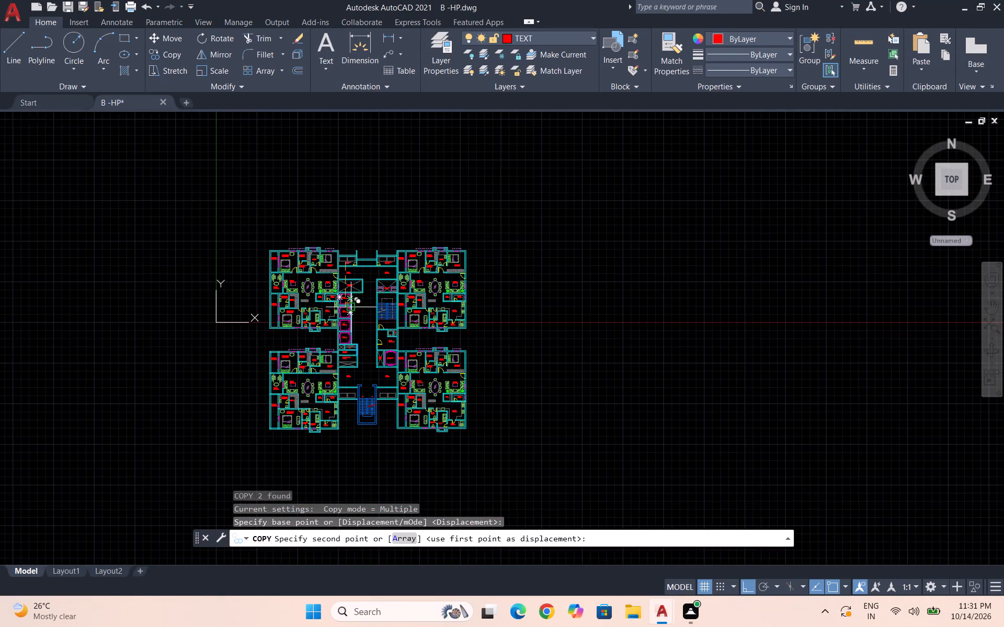
{"action": "scroll", "coordinate": [345, 391], "scroll_direction": "up", "scroll_amount": 7}
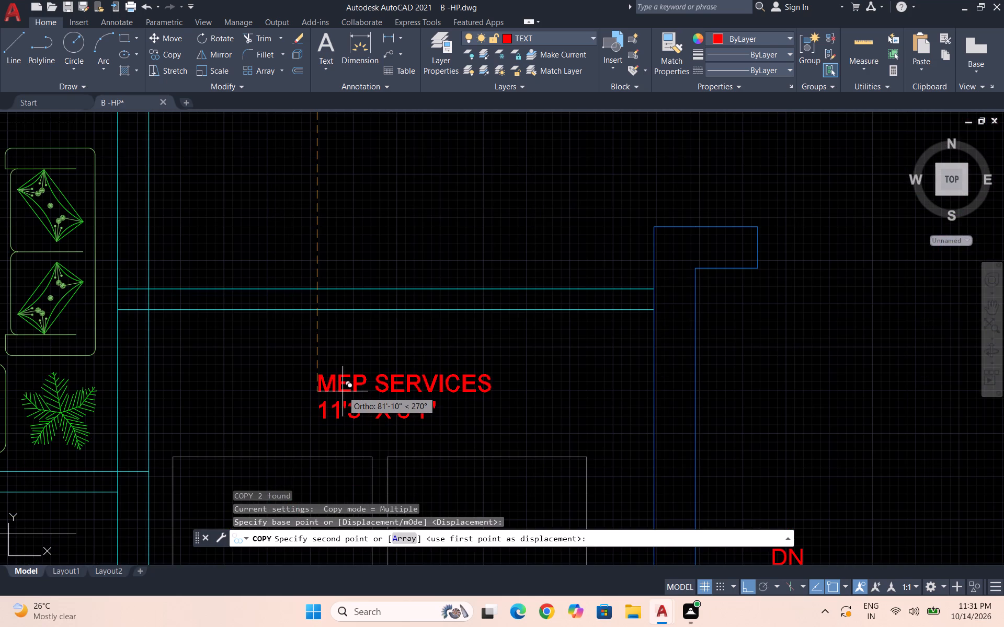
{"action": "left_click", "coordinate": [343, 391]}
{"action": "key", "text": "grave"}
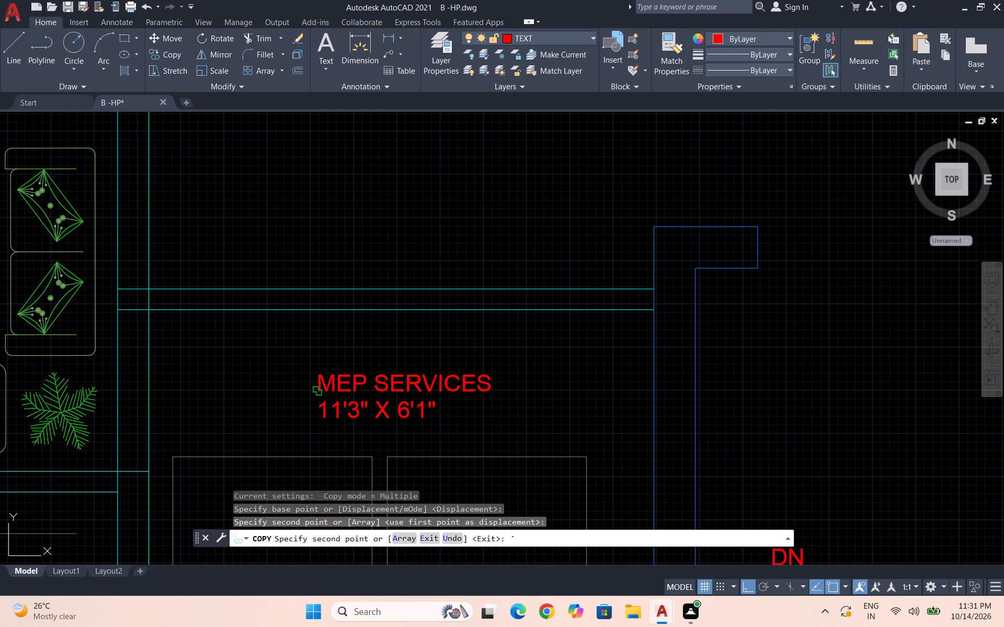
{"action": "key", "text": "Escape"}
Change the size text under the copied MEP SERVICES label beside the lower staircase to 9'7" X 7'0".
{"action": "scroll", "coordinate": [356, 420], "scroll_direction": "up", "scroll_amount": 2}
{"action": "left_click", "coordinate": [349, 383]}
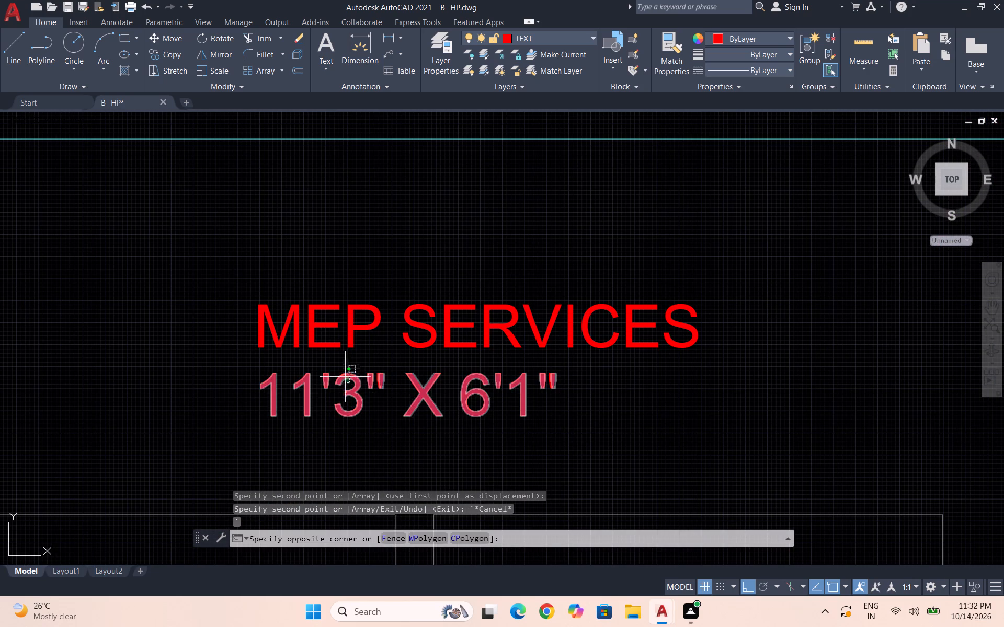
{"action": "double_click", "coordinate": [342, 374]}
{"action": "left_click", "coordinate": [322, 386]}
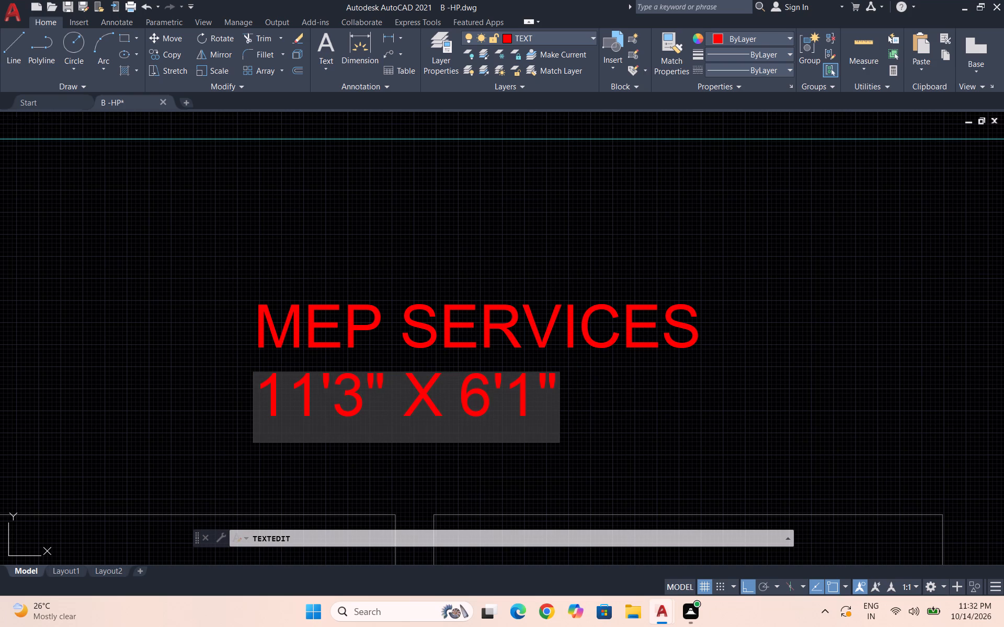
{"action": "key", "text": "BackSpace"}
{"action": "key", "text": "BackSpace"}
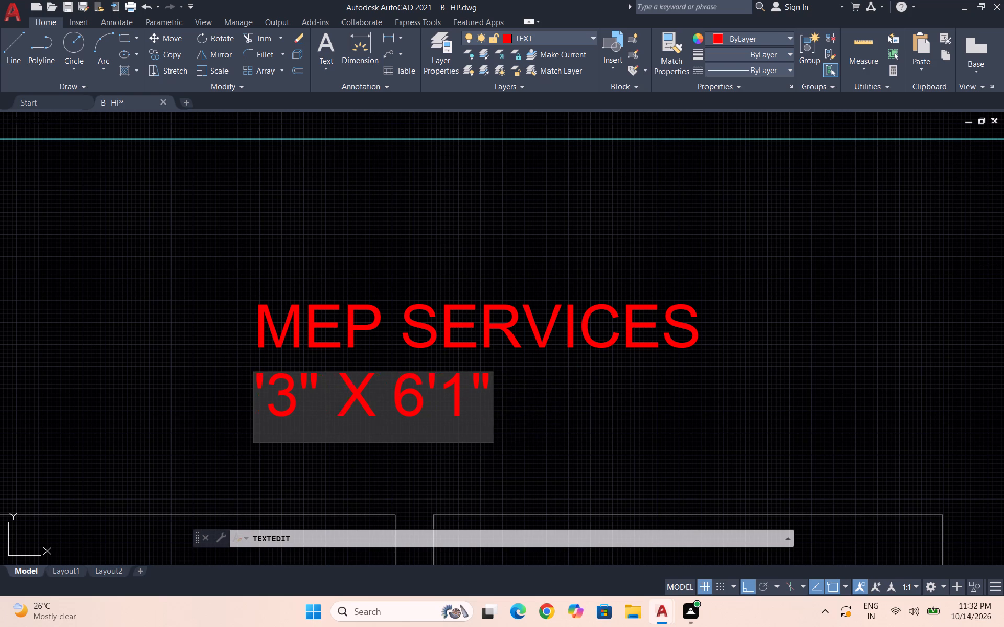
{"action": "key", "text": "9"}
{"action": "left_click", "coordinate": [337, 394]}
{"action": "key", "text": "BackSpace"}
{"action": "key", "text": "7"}
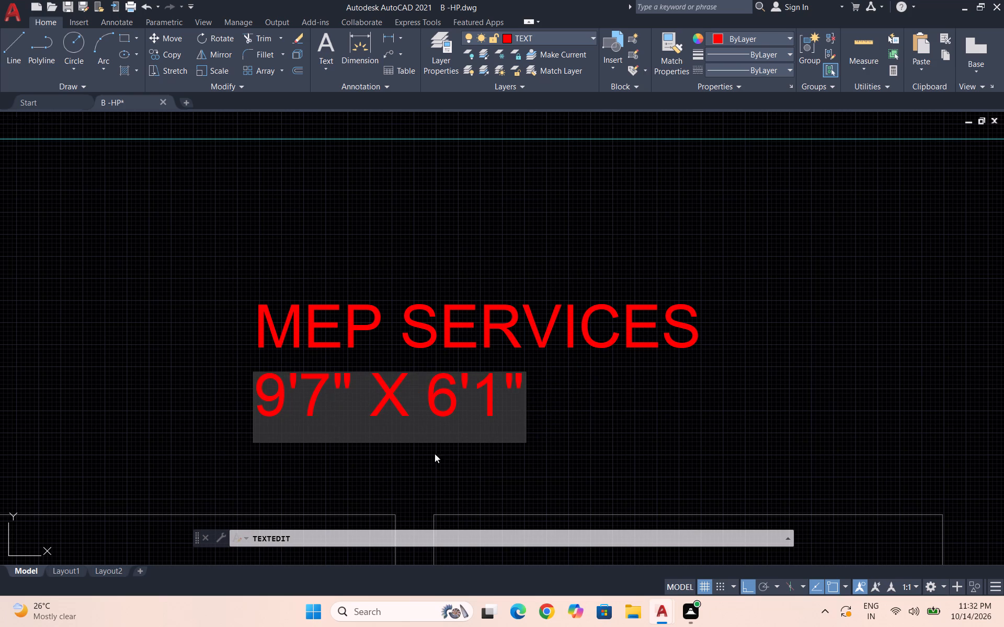
{"action": "left_click", "coordinate": [461, 401]}
{"action": "key", "text": "BackSpace"}
{"action": "key", "text": "7"}
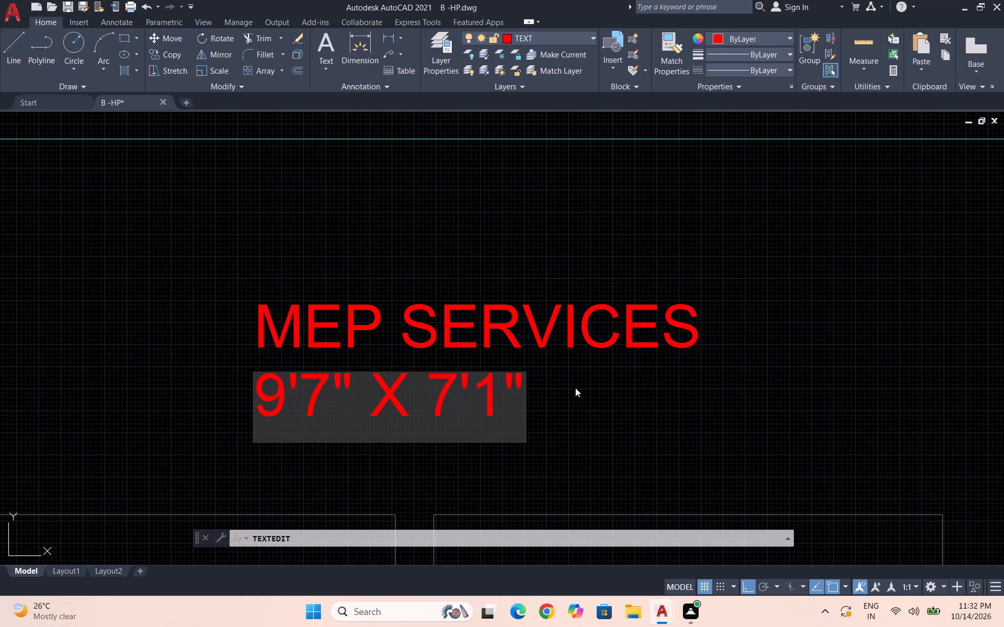
{"action": "left_click", "coordinate": [503, 409]}
{"action": "key", "text": "BackSpace"}
{"action": "key", "text": "0"}
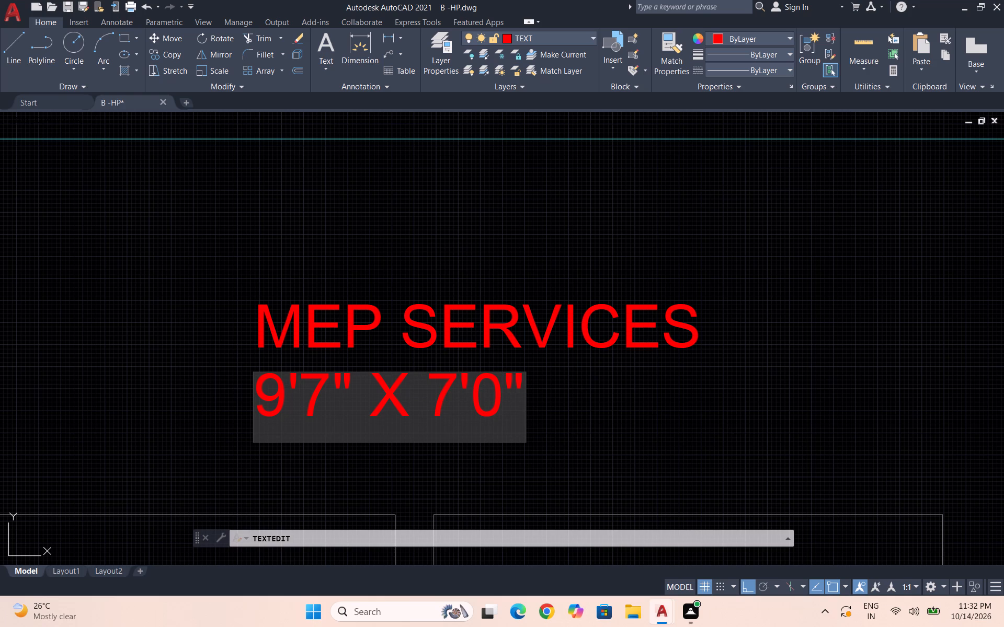
Indent the 9'7" X 7'0" size text by three leading spaces to centre it under MEP SERVICES.
{"action": "left_click", "coordinate": [268, 405]}
{"action": "key", "text": "space"}
{"action": "key", "text": "space"}
{"action": "key", "text": "space"}
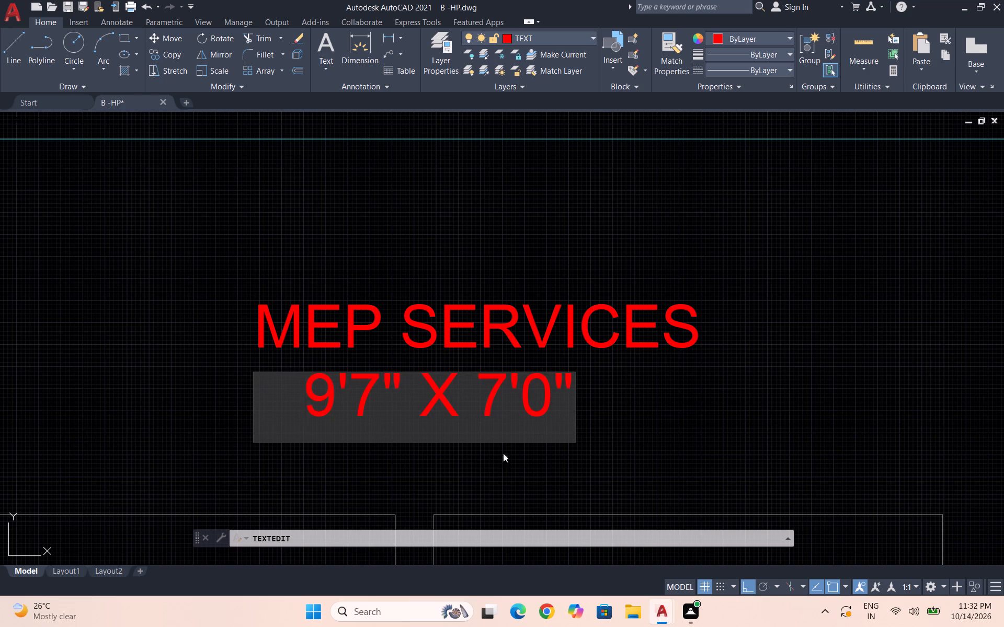
{"action": "left_click", "coordinate": [671, 405]}
{"action": "scroll", "coordinate": [569, 386], "scroll_direction": "down", "scroll_amount": 3}
{"action": "scroll", "coordinate": [471, 392], "scroll_direction": "down", "scroll_amount": 2}
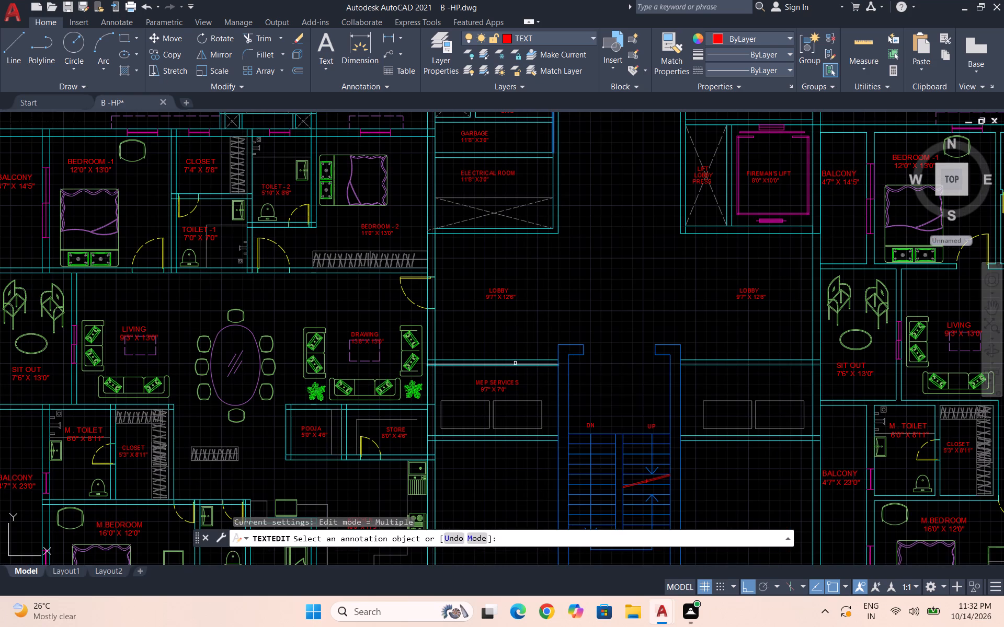
{"action": "scroll", "coordinate": [506, 380], "scroll_direction": "up", "scroll_amount": 1}
{"action": "key", "text": "Escape"}
Copy the MEP SERVICES label with its 9'7" X 7'0" text horizontally to the service space right of the lower staircase.
{"action": "left_click", "coordinate": [509, 400]}
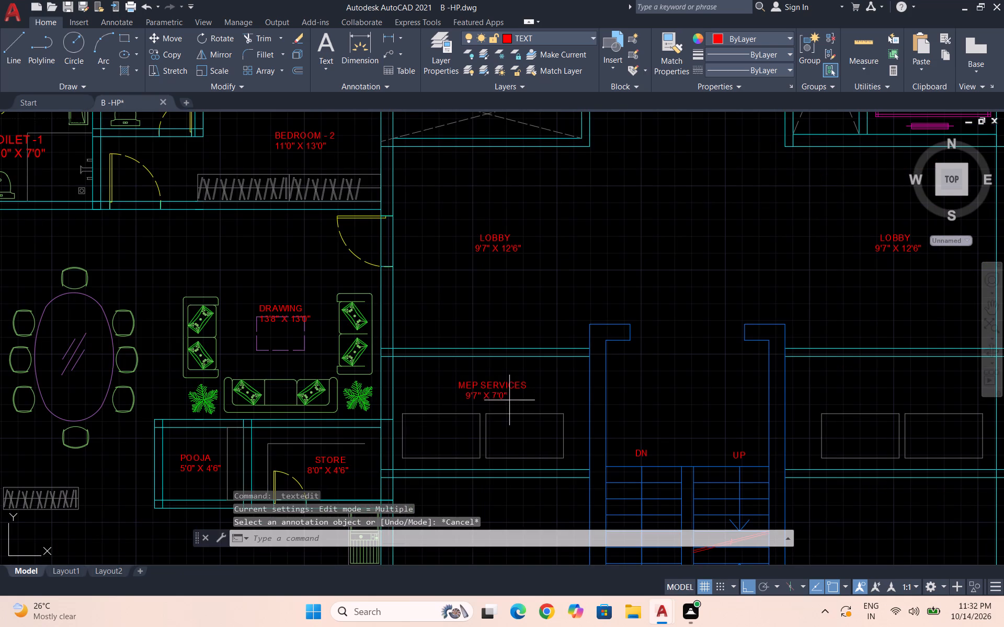
{"action": "left_click", "coordinate": [473, 379]}
{"action": "type", "text": "CO"}
{"action": "key", "text": "Return"}
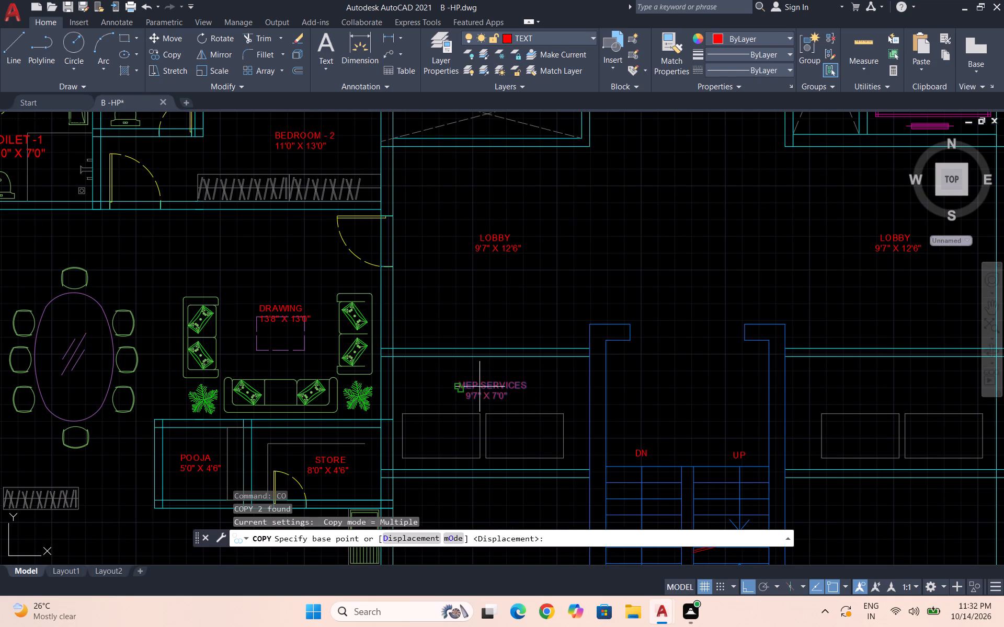
{"action": "left_click", "coordinate": [480, 387]}
{"action": "left_click", "coordinate": [869, 400]}
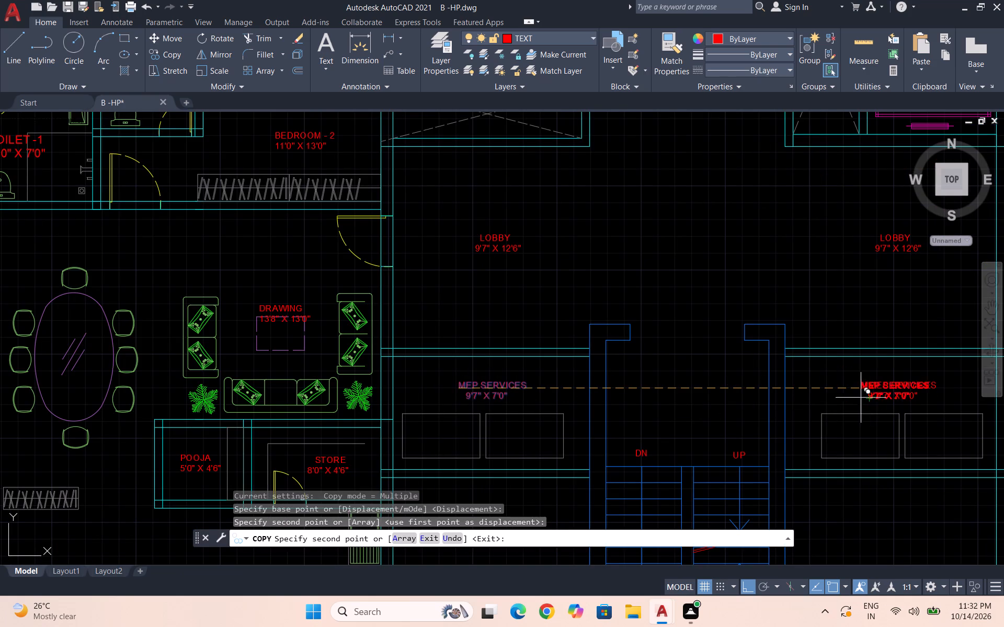
{"action": "key", "text": "Escape"}
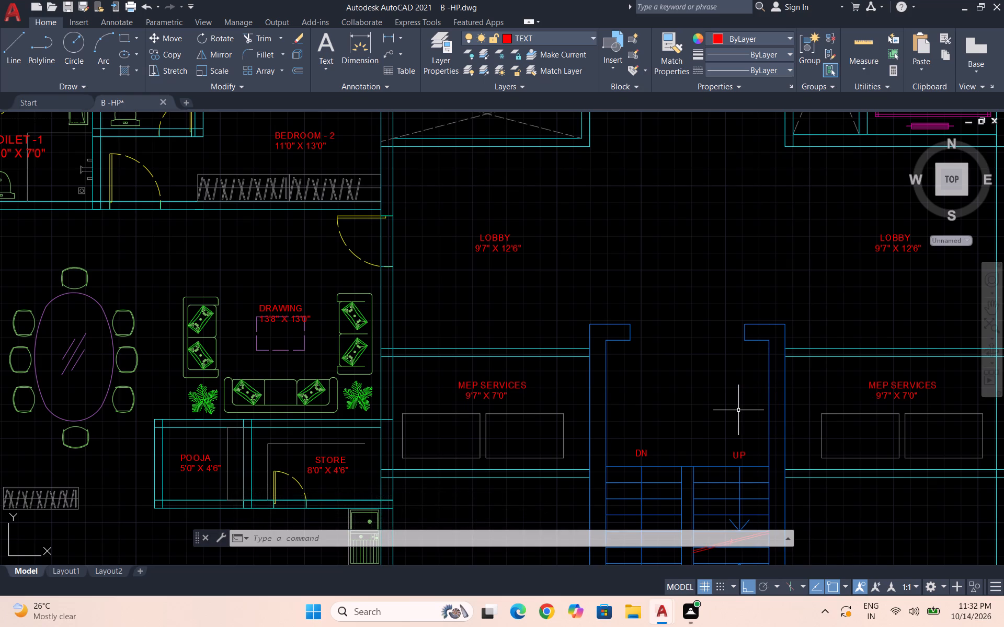
Make DOT the current layer.
{"action": "scroll", "coordinate": [738, 410], "scroll_direction": "down", "scroll_amount": 2}
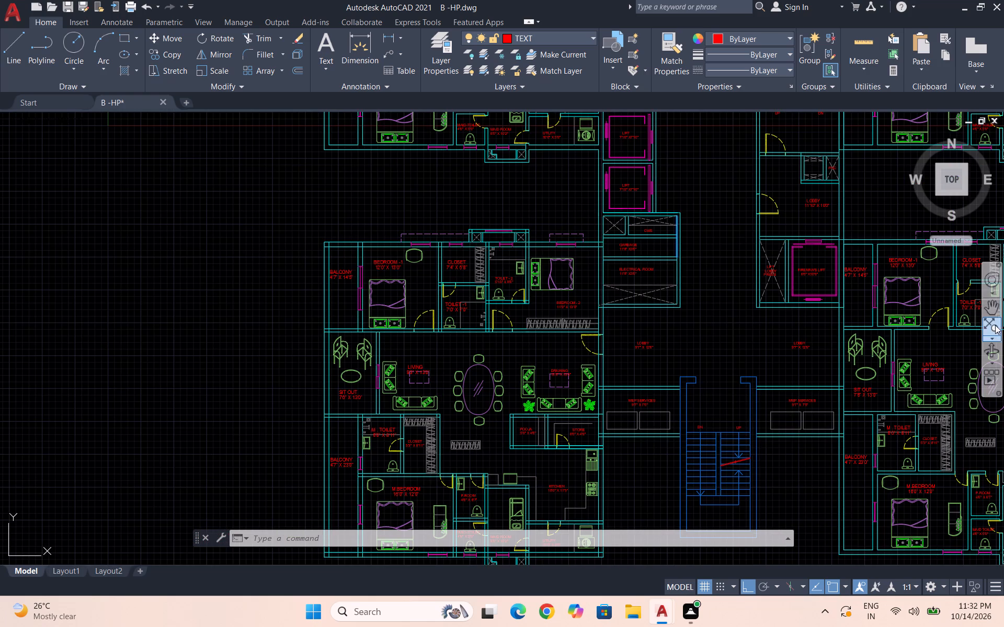
{"action": "left_click", "coordinate": [987, 308]}
{"action": "left_click_drag", "start_coordinate": [800, 415], "coordinate": [770, 408]}
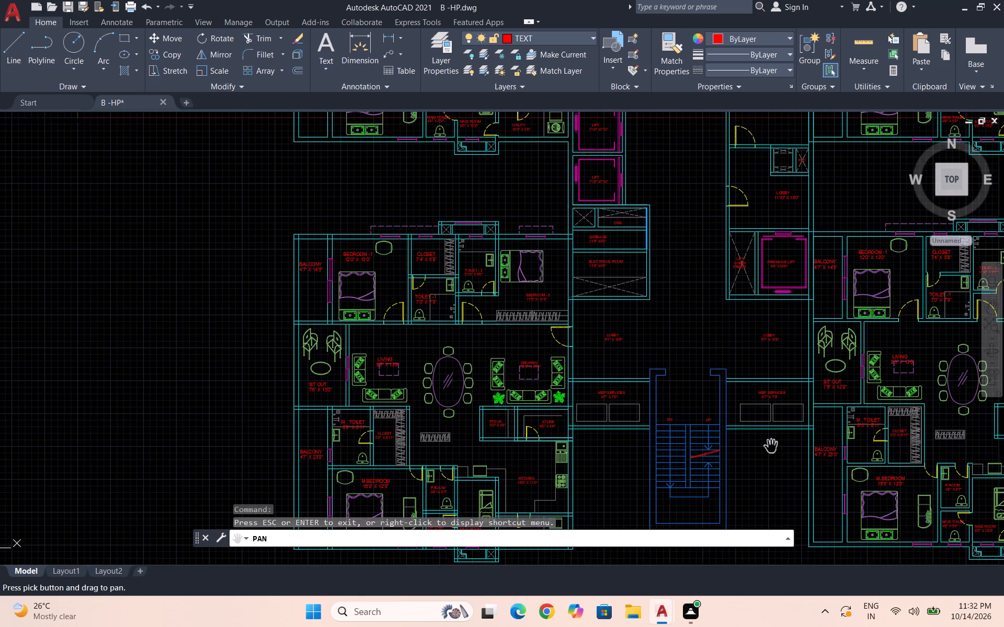
{"action": "left_click_drag", "start_coordinate": [771, 447], "coordinate": [581, 358]}
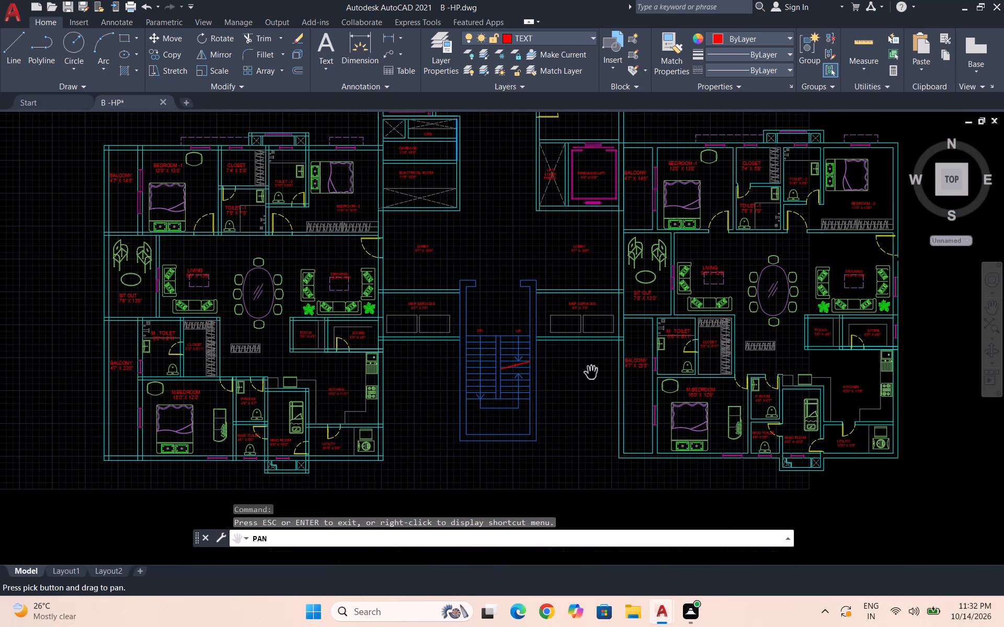
{"action": "key", "text": "Escape"}
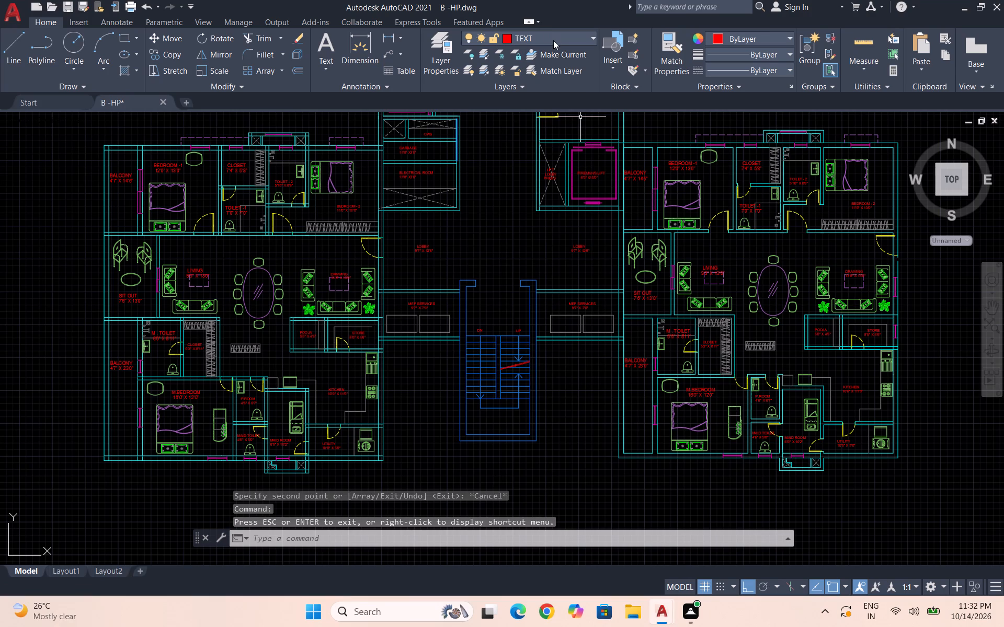
{"action": "left_click", "coordinate": [553, 40]}
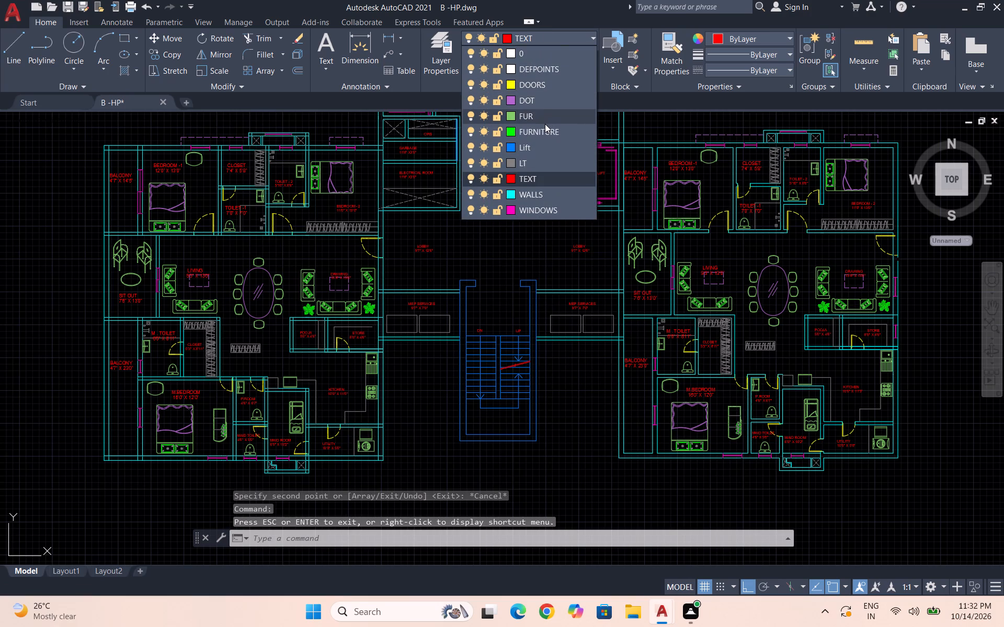
{"action": "left_click", "coordinate": [546, 105]}
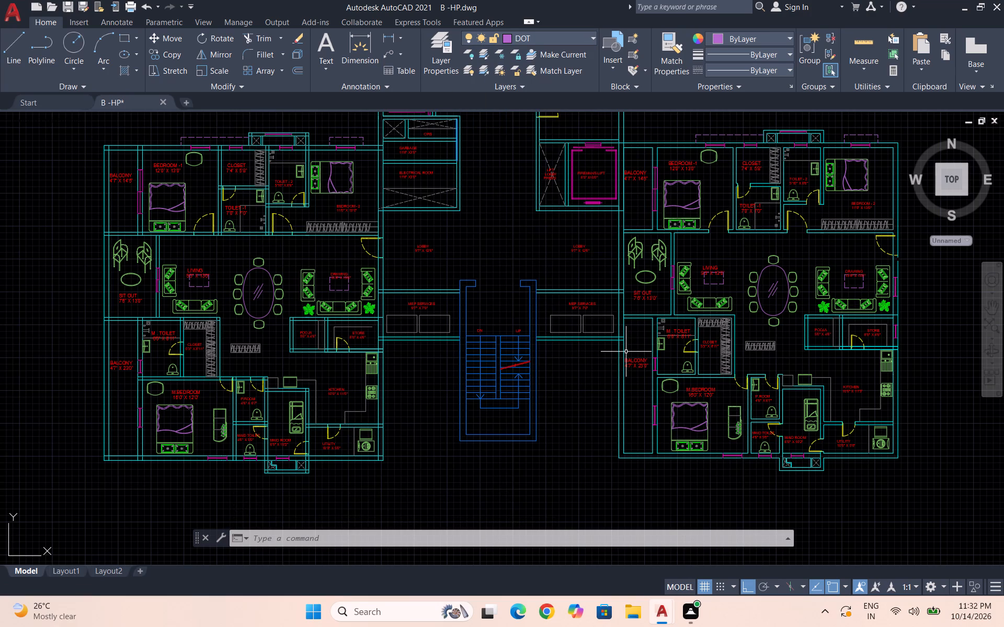
{"action": "key", "text": "l"}
{"action": "key", "text": "Escape"}
Copy the lower-right flat's M.BEDROOM window horizontally from the bedroom wall onto the balcony's outer wall.
{"action": "scroll", "coordinate": [675, 420], "scroll_direction": "up", "scroll_amount": 2}
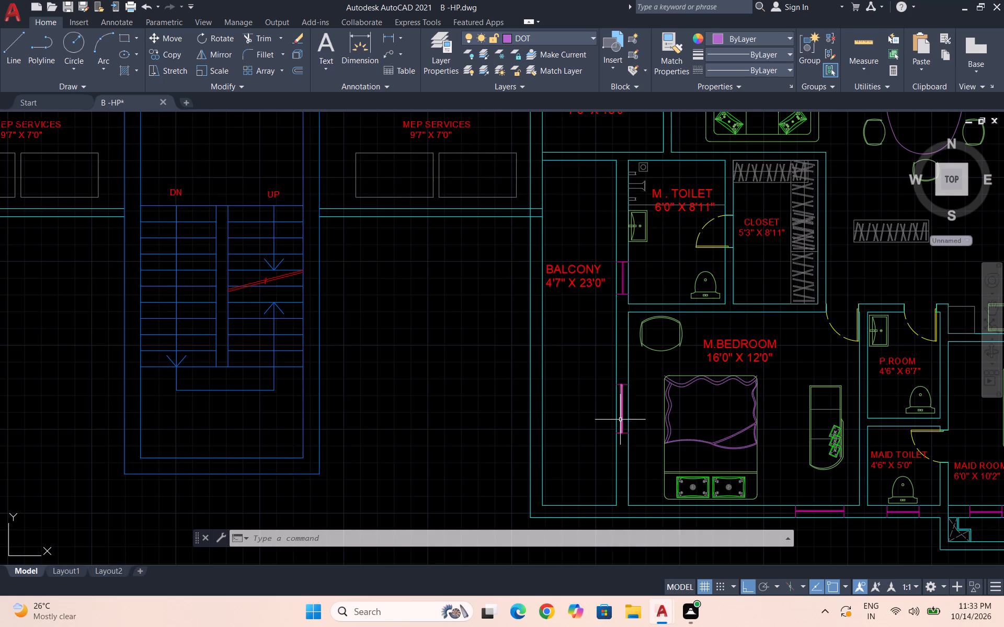
{"action": "scroll", "coordinate": [617, 417], "scroll_direction": "up", "scroll_amount": 2}
{"action": "left_click_drag", "start_coordinate": [638, 469], "coordinate": [642, 463]}
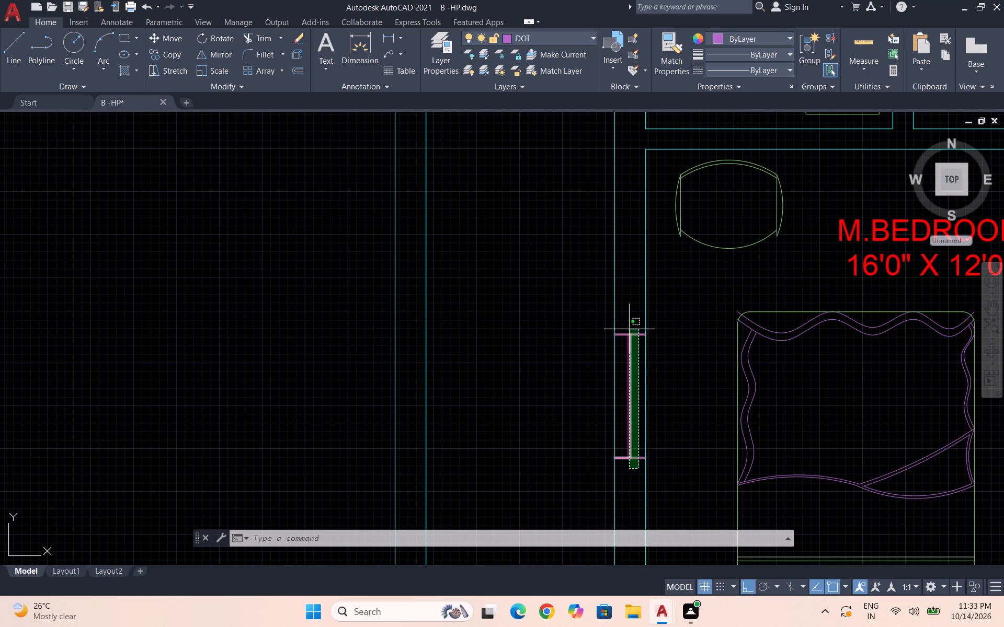
{"action": "left_click", "coordinate": [626, 328]}
{"action": "type", "text": "CO"}
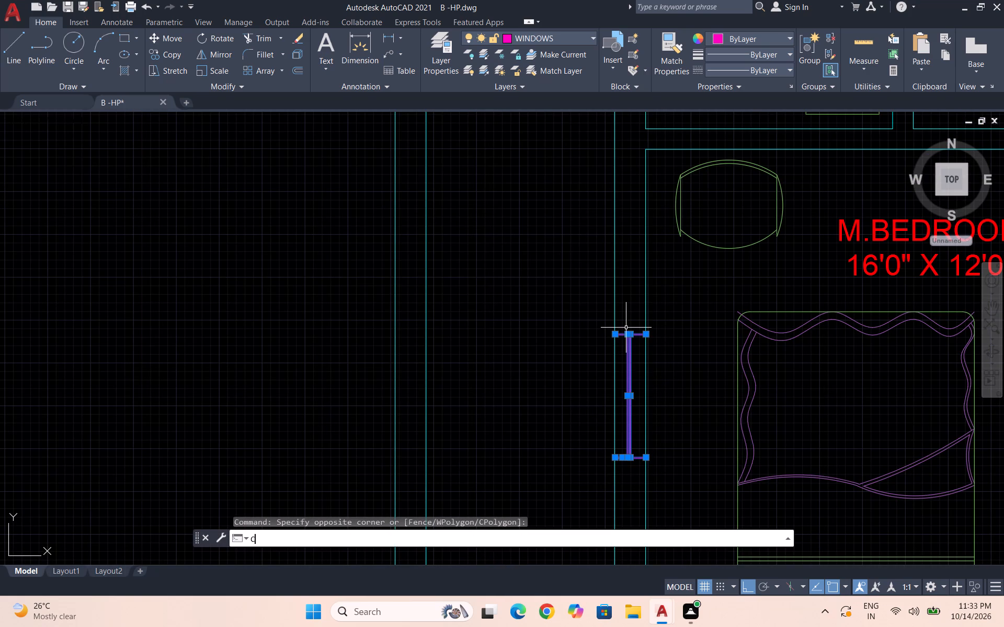
{"action": "key", "text": "Return"}
{"action": "left_click", "coordinate": [615, 335]}
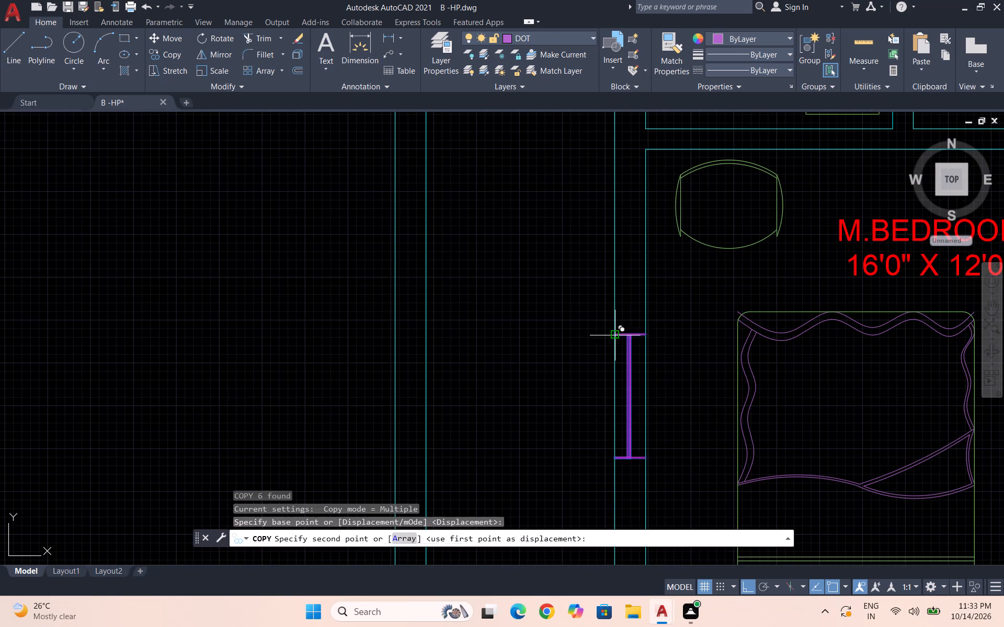
{"action": "left_click", "coordinate": [394, 335]}
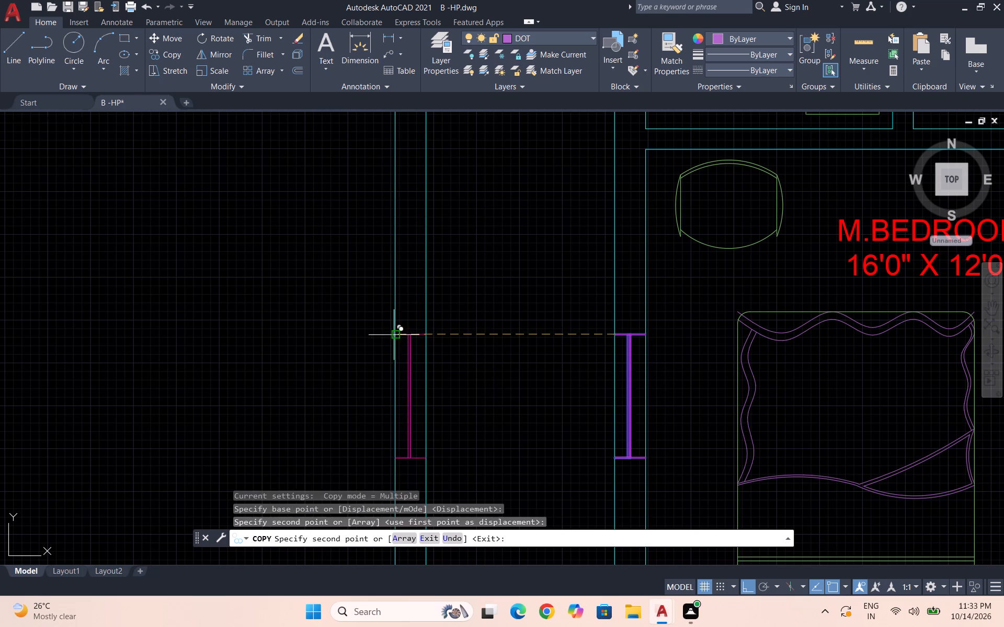
Place another copy of the window at the same level on the outer balcony wall of the lower-left flat.
{"action": "scroll", "coordinate": [405, 334], "scroll_direction": "down", "scroll_amount": 5}
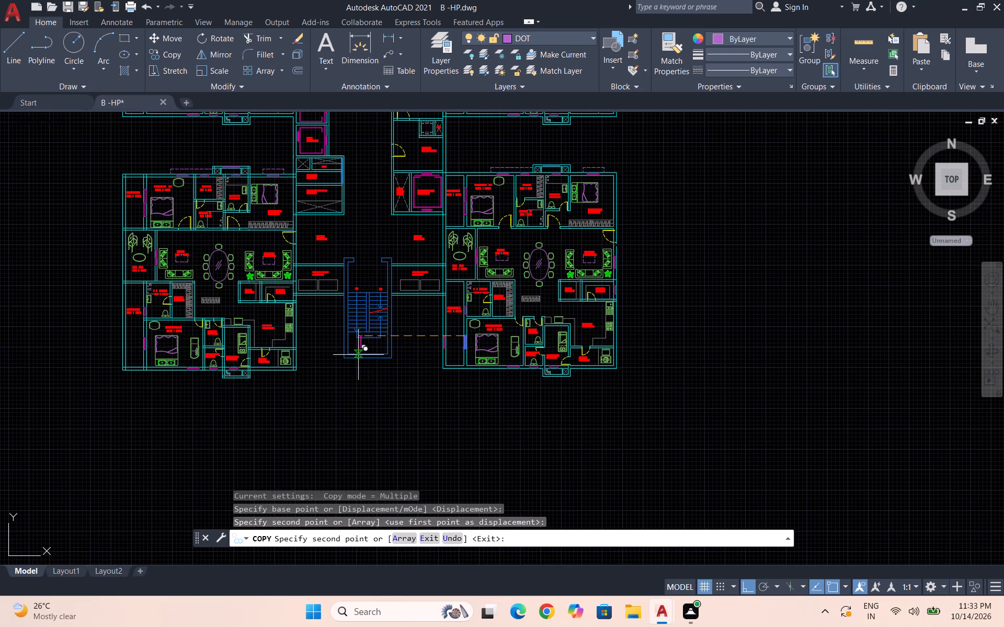
{"action": "scroll", "coordinate": [128, 332], "scroll_direction": "up", "scroll_amount": 2}
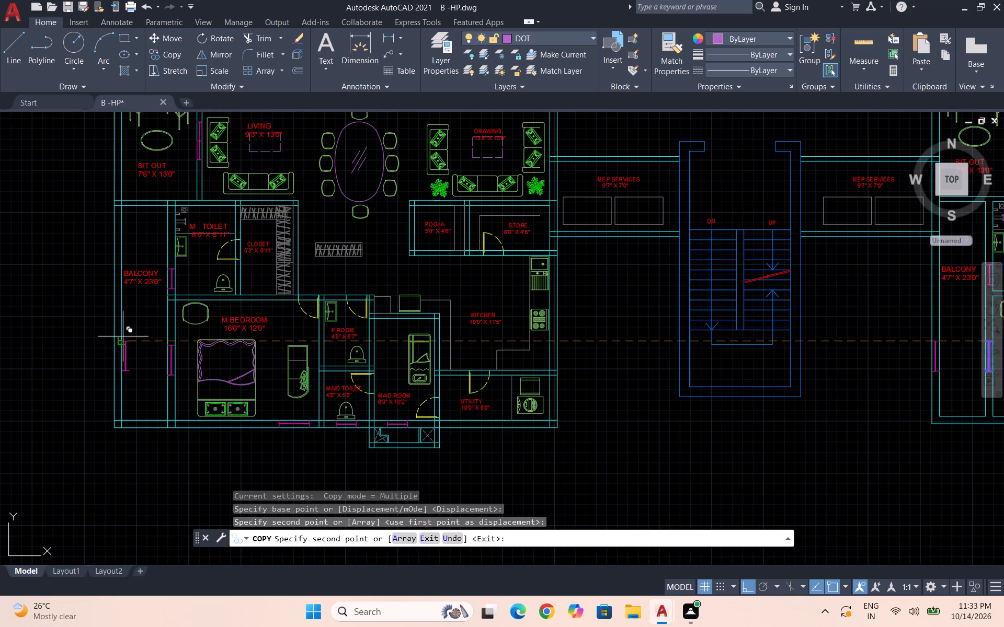
{"action": "scroll", "coordinate": [120, 339], "scroll_direction": "up", "scroll_amount": 2}
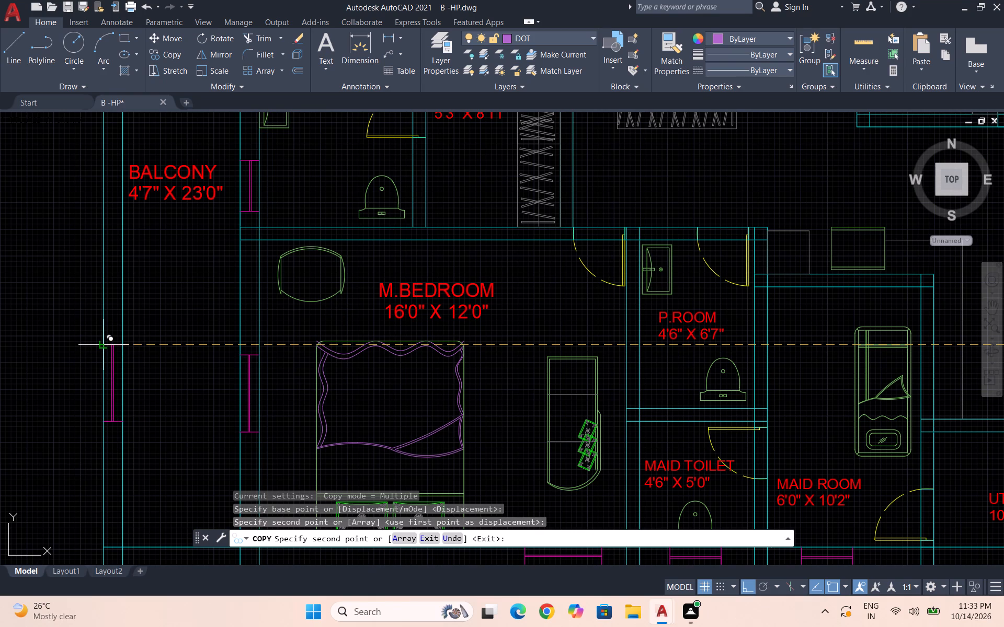
{"action": "left_click", "coordinate": [100, 347]}
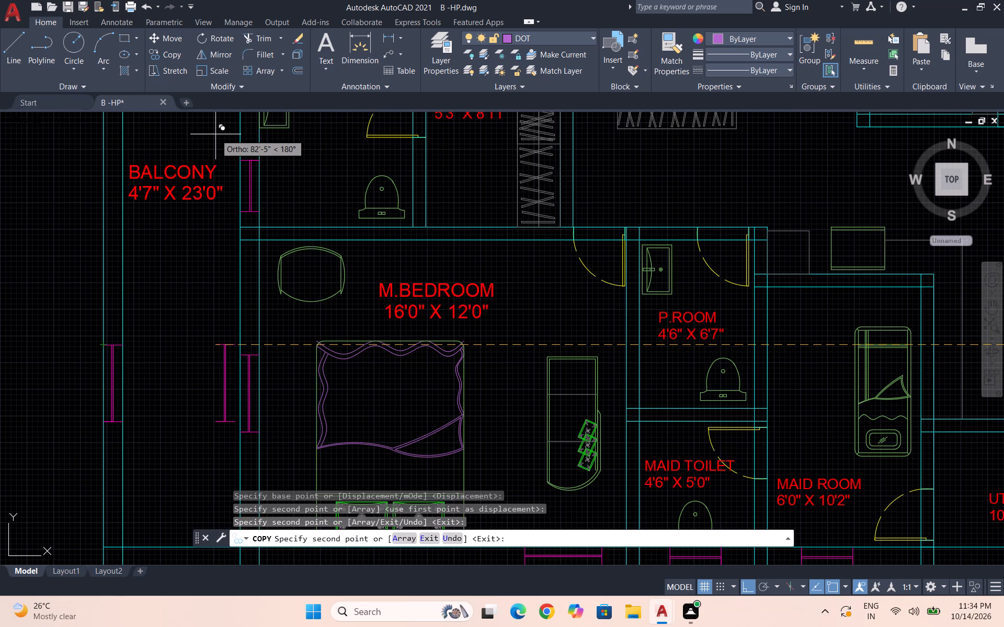
{"action": "key", "text": "Escape"}
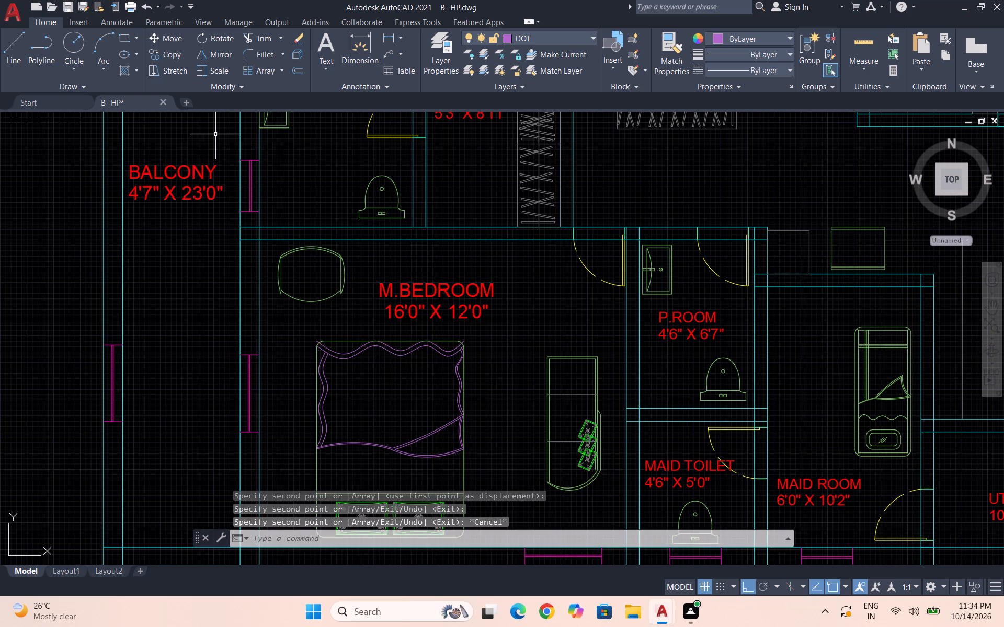
Review the overall floor plan, covering the central core and all four flats.
{"action": "scroll", "coordinate": [207, 133], "scroll_direction": "down", "scroll_amount": 3}
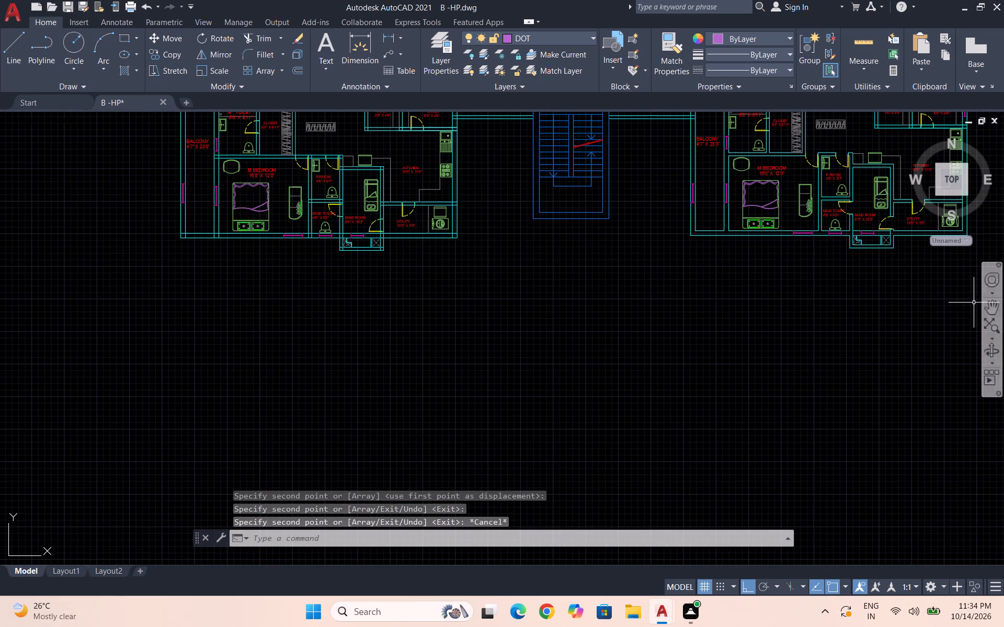
{"action": "left_click", "coordinate": [995, 314]}
{"action": "left_click_drag", "start_coordinate": [701, 297], "coordinate": [619, 377]}
{"action": "left_click_drag", "start_coordinate": [678, 316], "coordinate": [674, 398]}
{"action": "left_click_drag", "start_coordinate": [643, 313], "coordinate": [697, 436]}
{"action": "left_click_drag", "start_coordinate": [770, 393], "coordinate": [678, 463]}
{"action": "left_click_drag", "start_coordinate": [563, 361], "coordinate": [575, 454]}
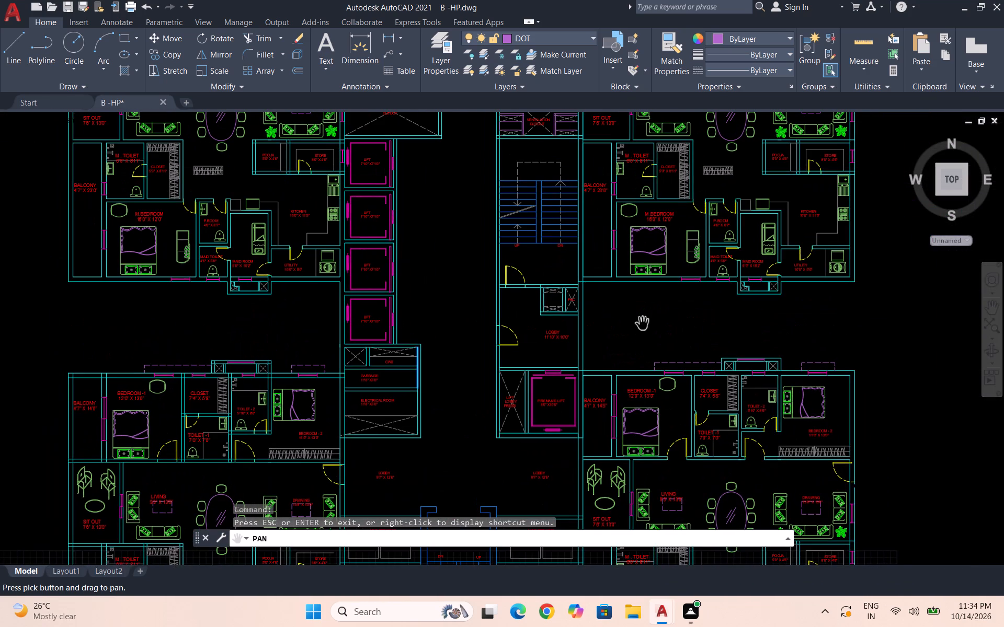
{"action": "left_click_drag", "start_coordinate": [643, 324], "coordinate": [696, 400]}
{"action": "scroll", "coordinate": [523, 338], "scroll_direction": "down", "scroll_amount": 2}
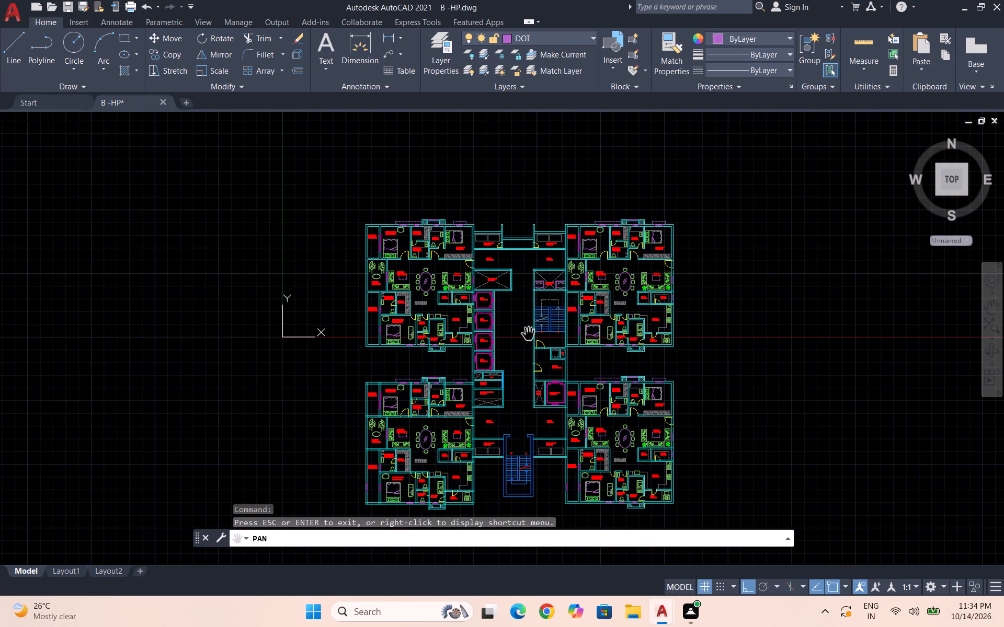
{"action": "key", "text": "Escape"}
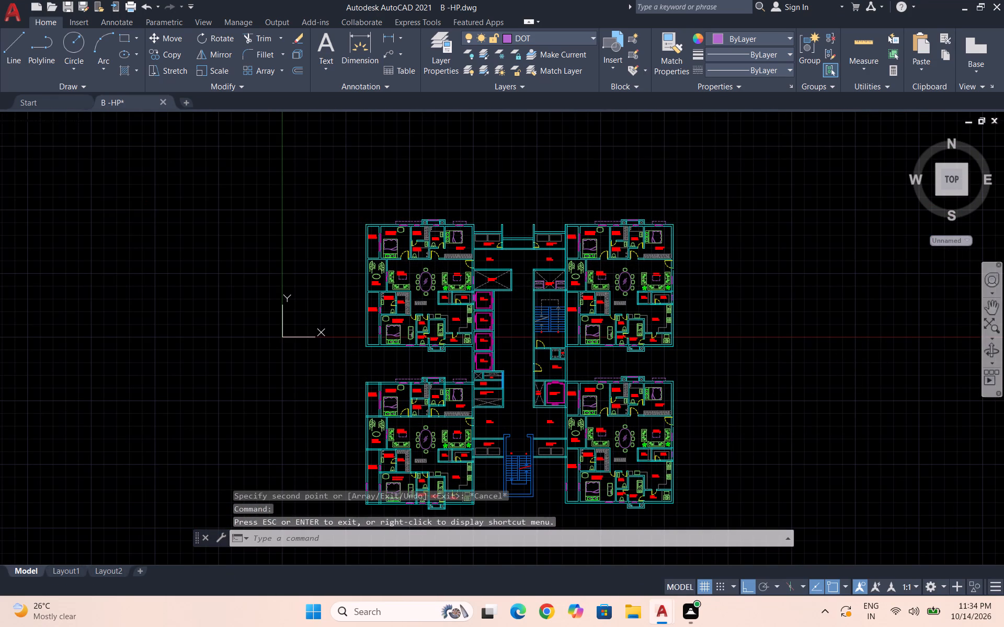
Examine the overall floor plan, including the lifts, the stair core and the upper-left flat.
{"action": "left_click", "coordinate": [989, 300]}
{"action": "left_click_drag", "start_coordinate": [765, 363], "coordinate": [780, 307]}
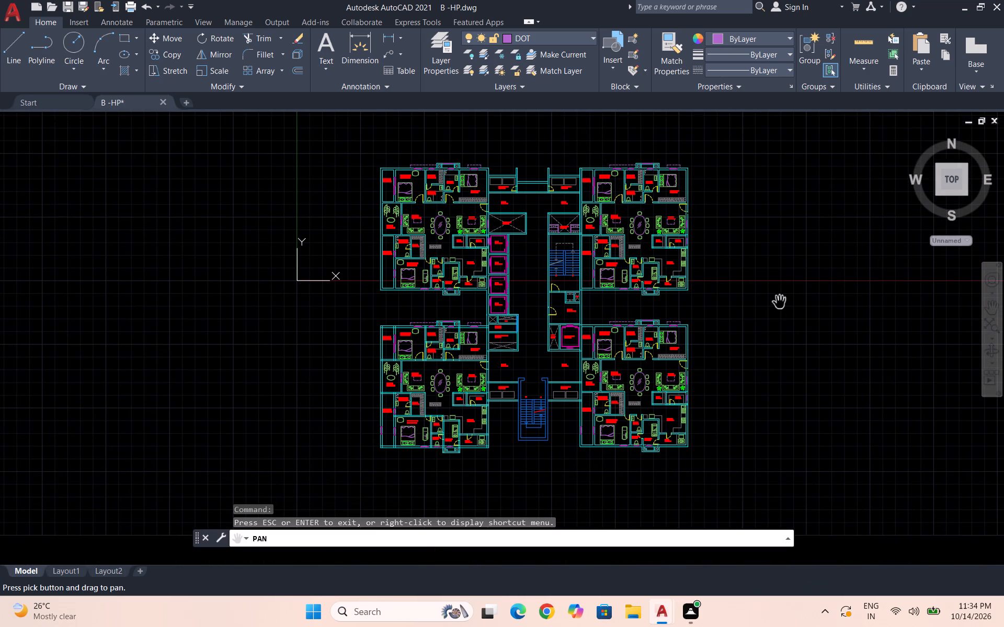
{"action": "scroll", "coordinate": [581, 374], "scroll_direction": "up", "scroll_amount": 1}
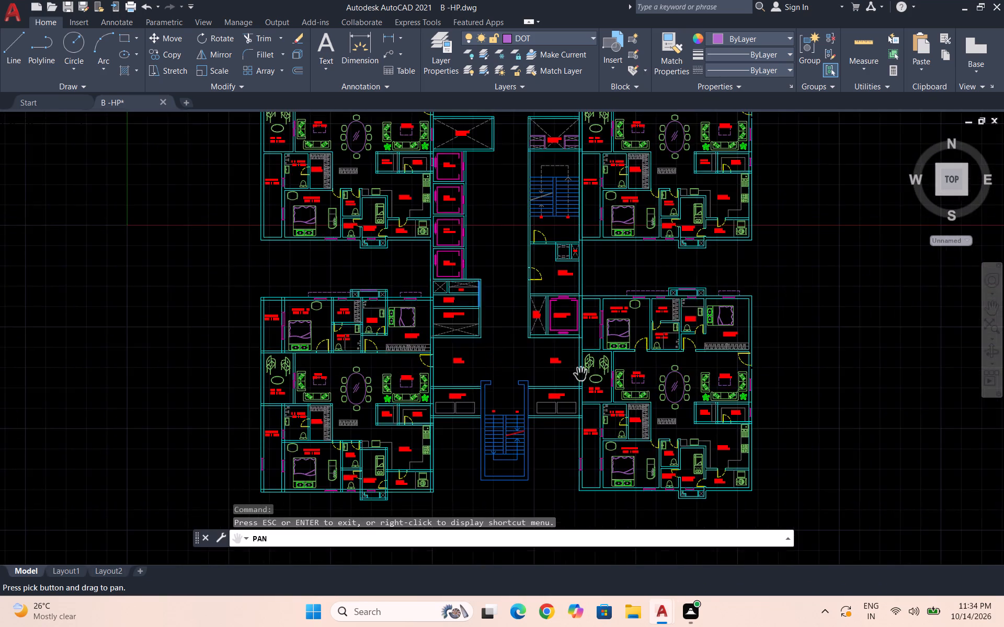
{"action": "left_click_drag", "start_coordinate": [581, 374], "coordinate": [636, 449]}
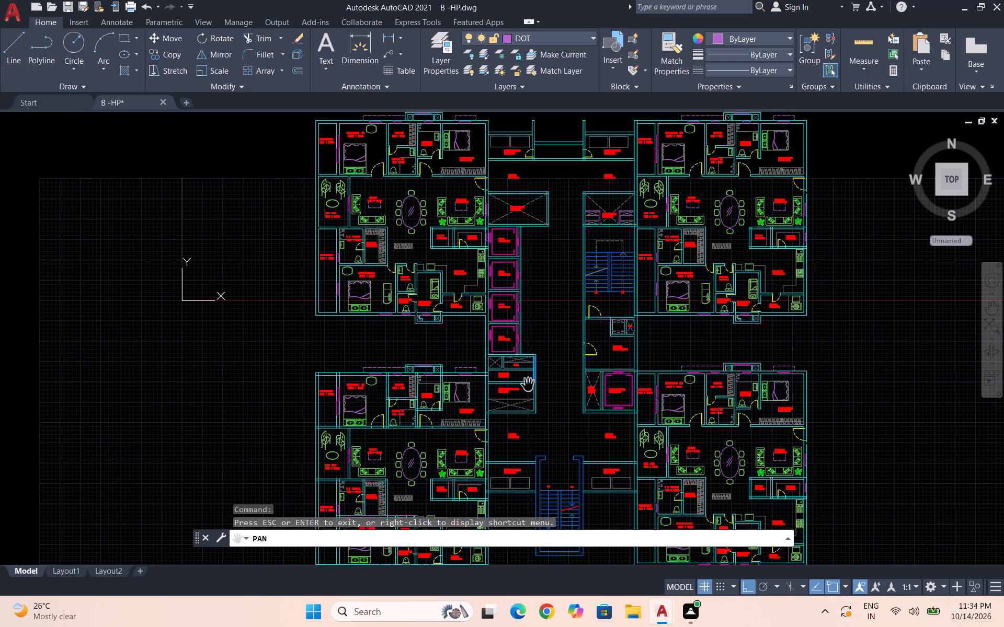
{"action": "left_click_drag", "start_coordinate": [559, 357], "coordinate": [598, 297]}
{"action": "scroll", "coordinate": [580, 298], "scroll_direction": "down", "scroll_amount": 1}
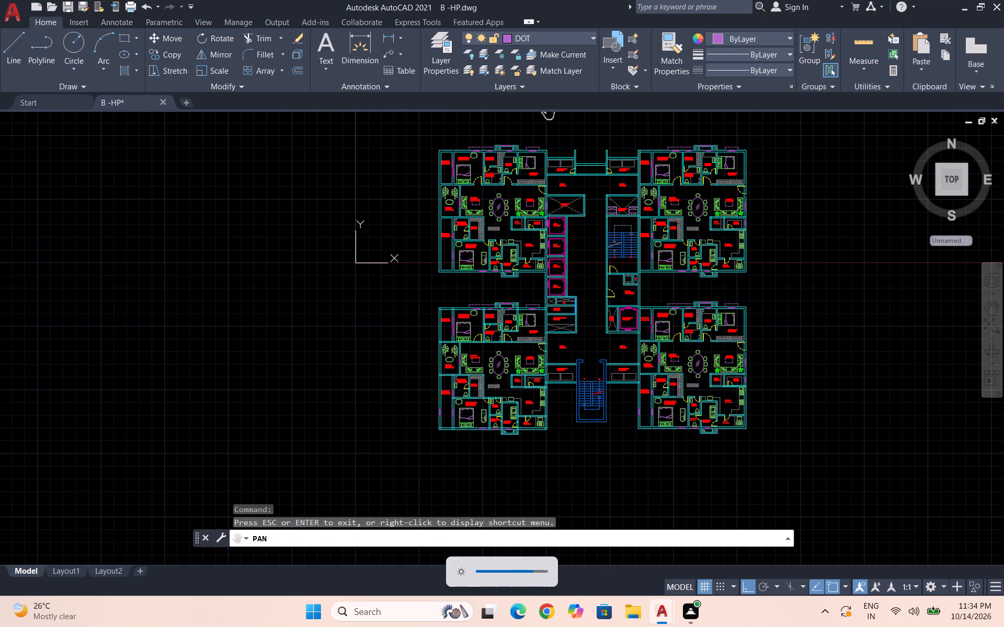
{"action": "left_click_drag", "start_coordinate": [602, 216], "coordinate": [635, 246]}
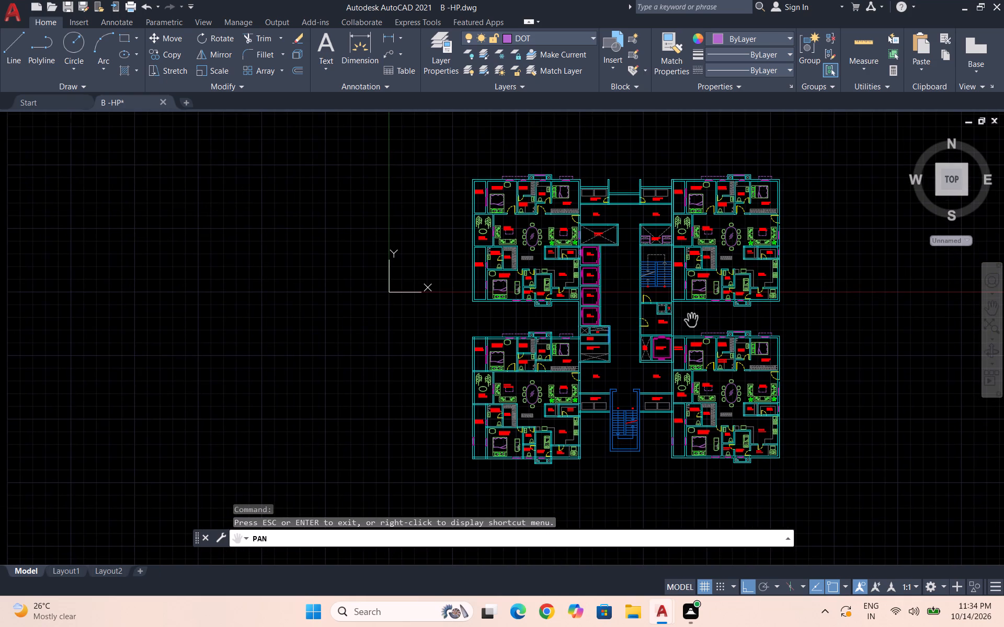
{"action": "scroll", "coordinate": [512, 229], "scroll_direction": "up", "scroll_amount": 2}
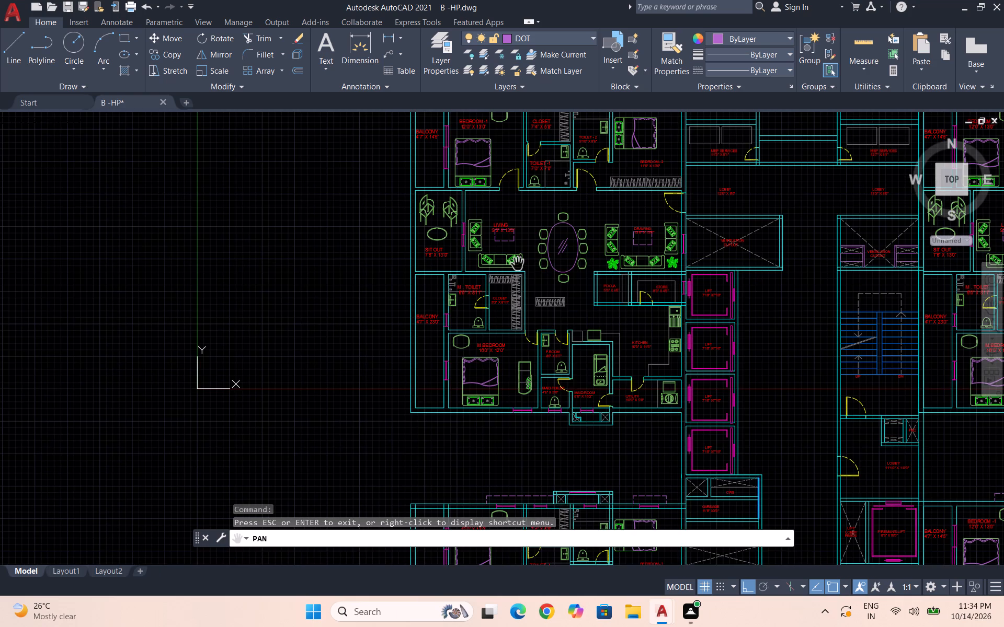
Turn off the background grid display in the drawing area.
{"action": "key", "text": "F7"}
{"action": "key", "text": "F7"}
{"action": "key", "text": "Escape"}
{"action": "key", "text": "Escape"}
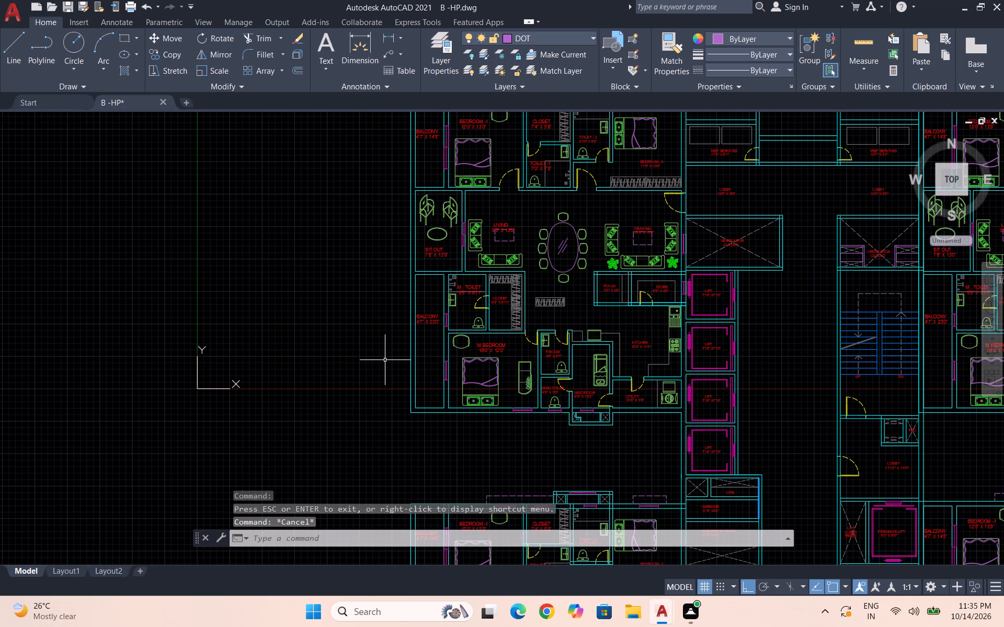
{"action": "key", "text": "F7"}
Examine the upper-left flat closely, covering the sit out, living area, dining table and adjoining lift core.
{"action": "scroll", "coordinate": [379, 358], "scroll_direction": "down", "scroll_amount": 2}
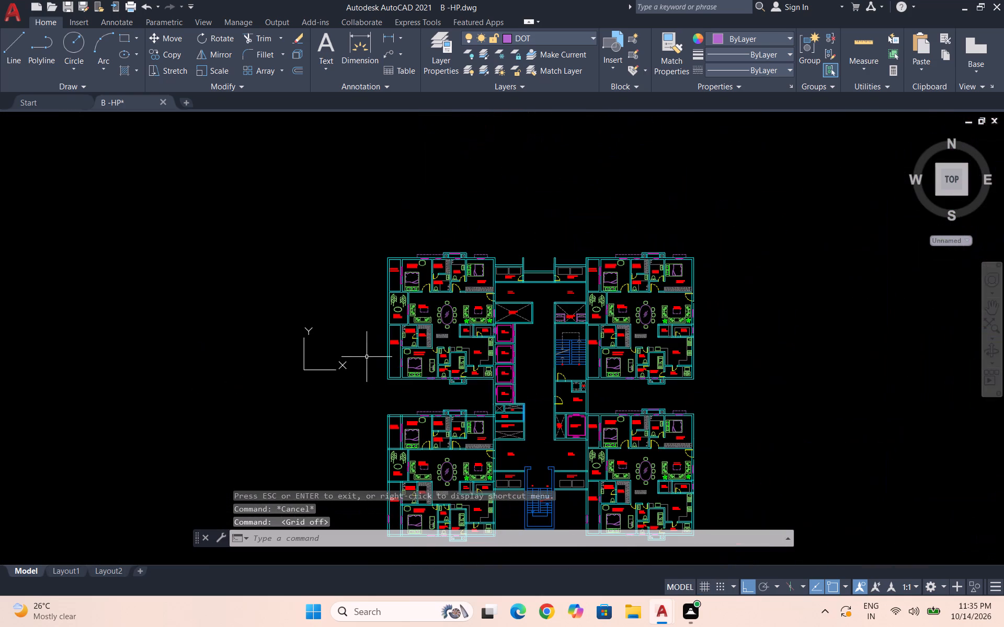
{"action": "left_click", "coordinate": [991, 313]}
{"action": "left_click_drag", "start_coordinate": [615, 442], "coordinate": [604, 400]}
{"action": "left_click", "coordinate": [602, 373]}
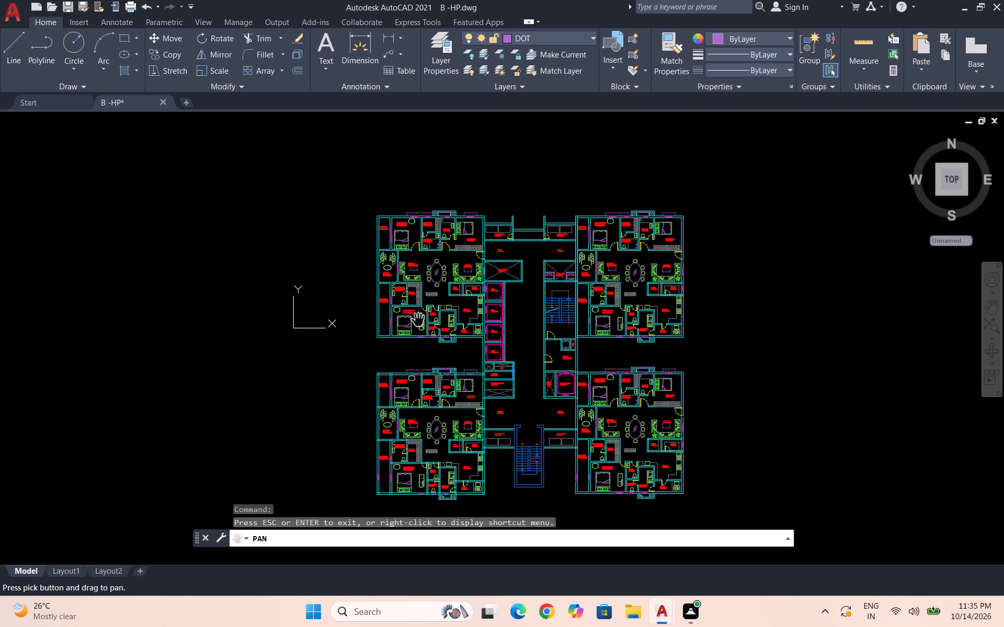
{"action": "left_click_drag", "start_coordinate": [420, 320], "coordinate": [526, 366]}
{"action": "scroll", "coordinate": [510, 315], "scroll_direction": "up", "scroll_amount": 3}
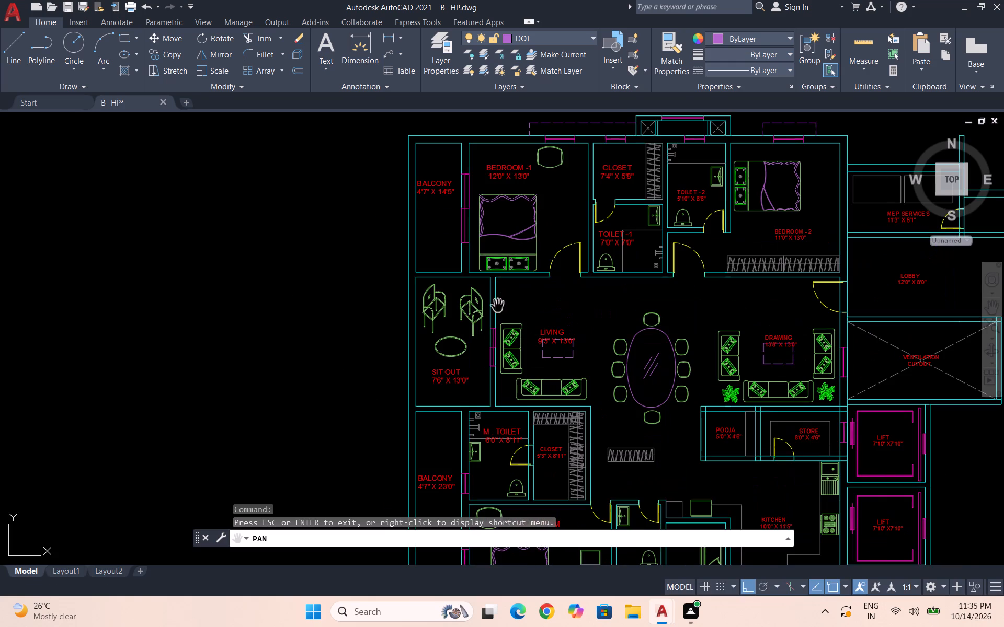
{"action": "left_click_drag", "start_coordinate": [482, 335], "coordinate": [623, 275]}
{"action": "scroll", "coordinate": [616, 234], "scroll_direction": "up", "scroll_amount": 3}
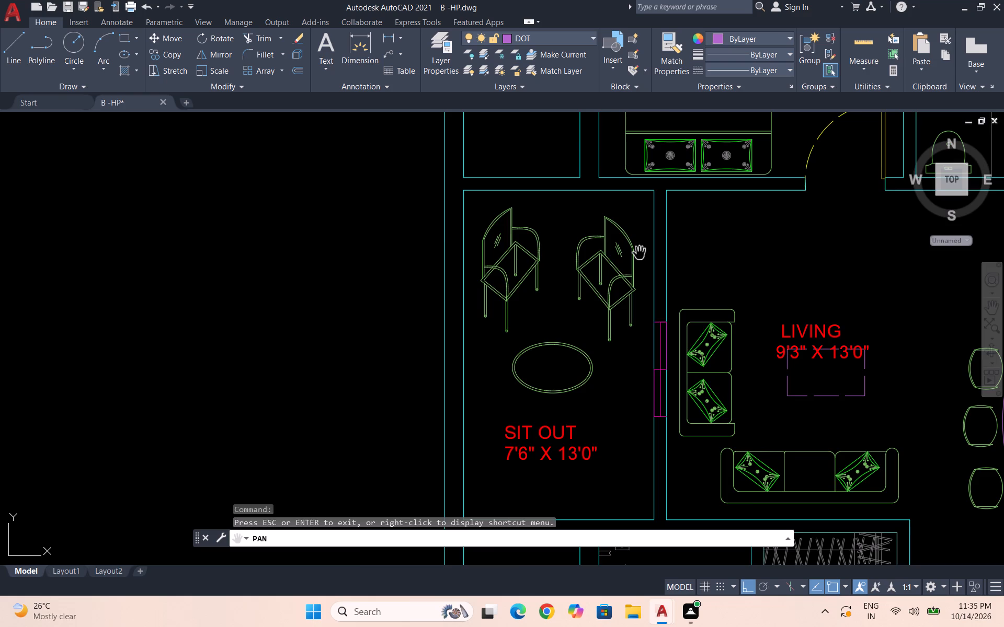
{"action": "left_click_drag", "start_coordinate": [539, 425], "coordinate": [451, 273]}
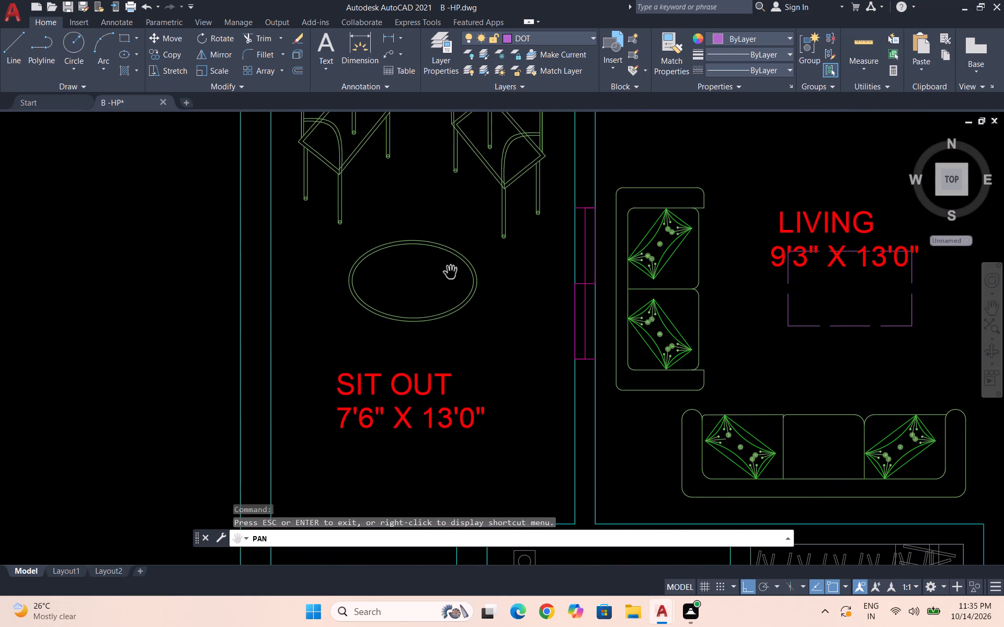
{"action": "scroll", "coordinate": [452, 292], "scroll_direction": "down", "scroll_amount": 1}
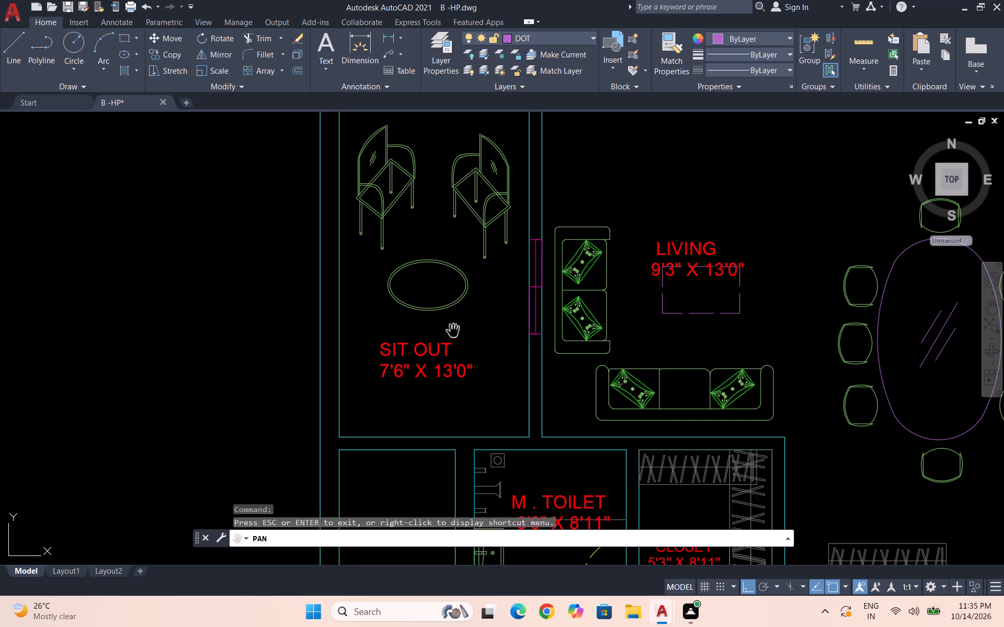
{"action": "left_click_drag", "start_coordinate": [508, 381], "coordinate": [482, 334]}
{"action": "scroll", "coordinate": [478, 318], "scroll_direction": "down", "scroll_amount": 2}
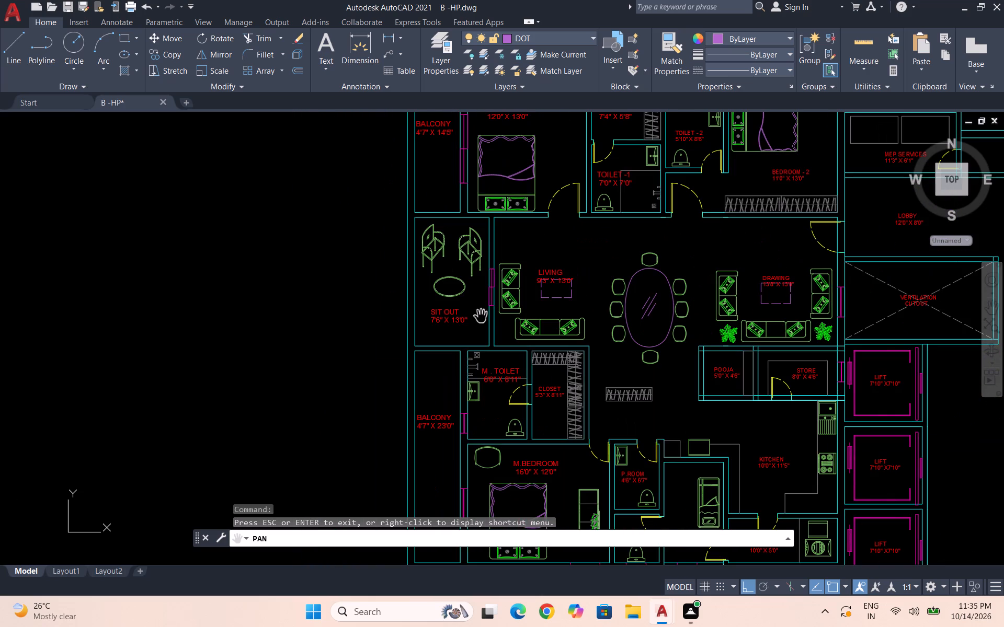
{"action": "scroll", "coordinate": [687, 317], "scroll_direction": "up", "scroll_amount": 2}
{"action": "left_click_drag", "start_coordinate": [594, 358], "coordinate": [596, 358]}
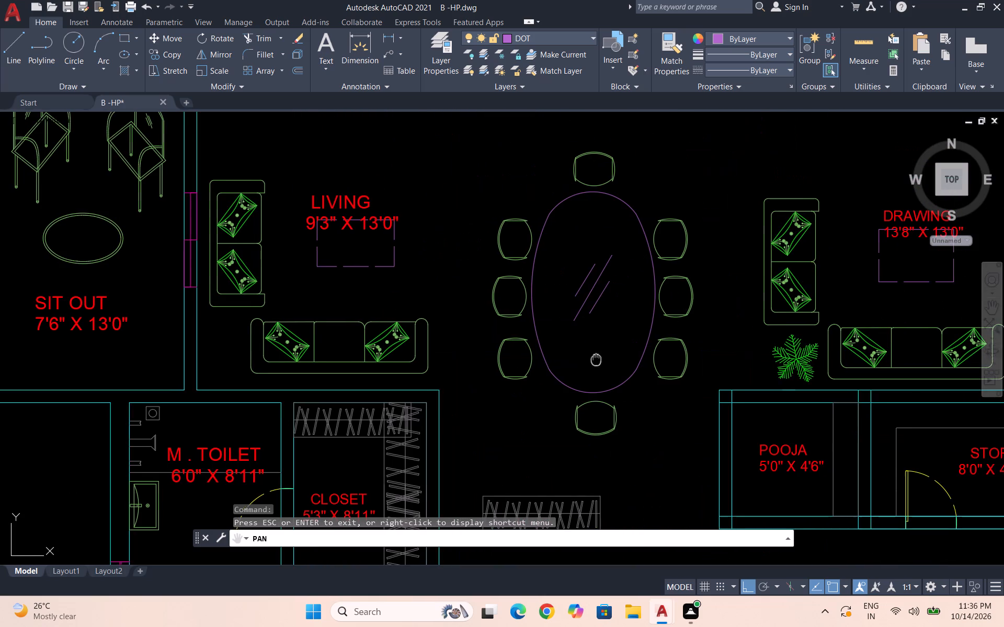
{"action": "left_click_drag", "start_coordinate": [596, 358], "coordinate": [610, 355]}
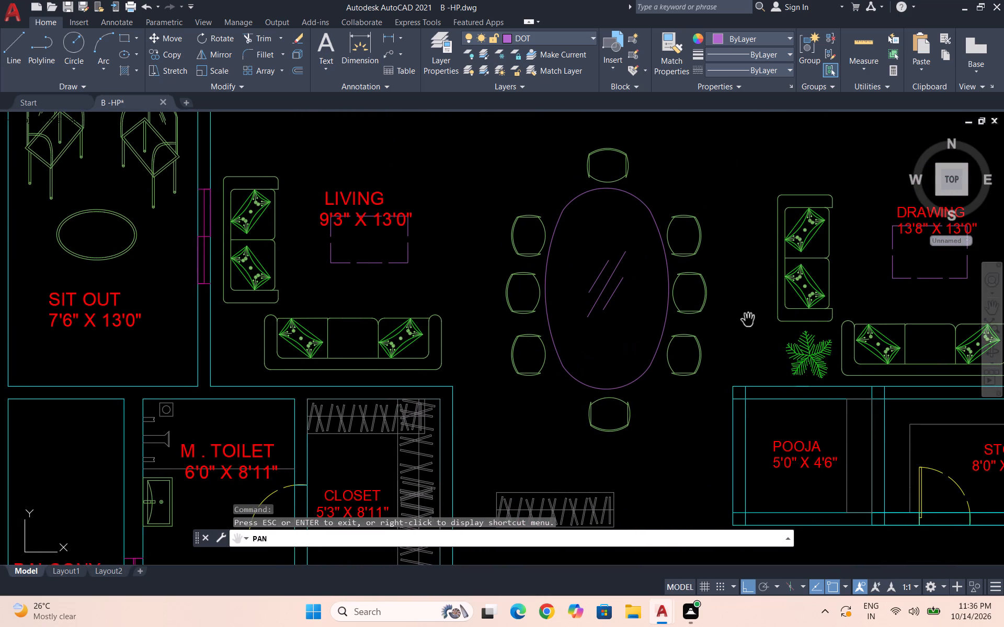
{"action": "scroll", "coordinate": [754, 340], "scroll_direction": "down", "scroll_amount": 1}
{"action": "scroll", "coordinate": [646, 332], "scroll_direction": "down", "scroll_amount": 2}
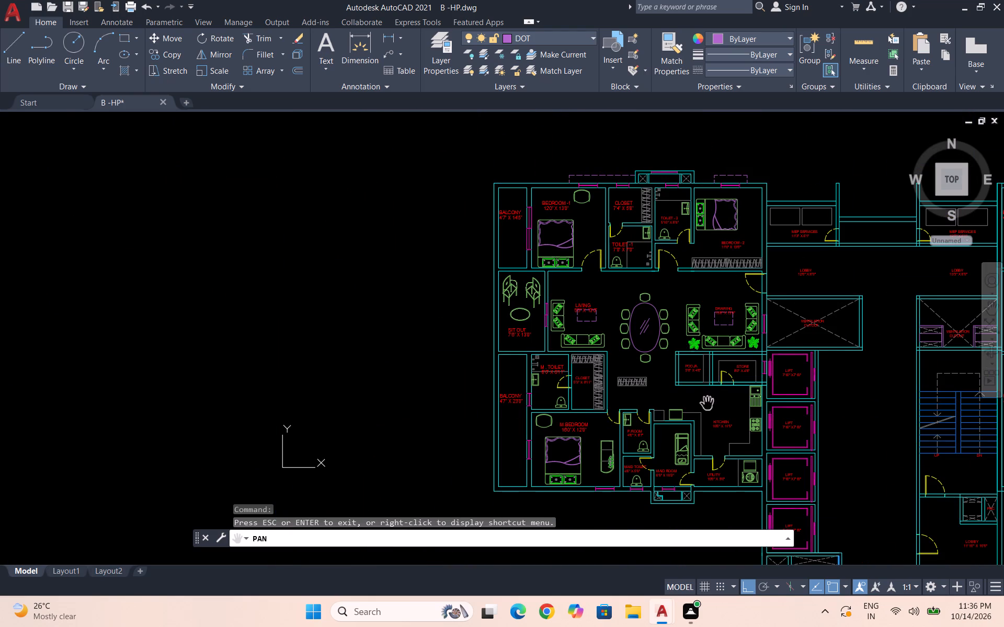
{"action": "left_click_drag", "start_coordinate": [716, 386], "coordinate": [436, 339]}
{"action": "left_click_drag", "start_coordinate": [786, 302], "coordinate": [908, 326]}
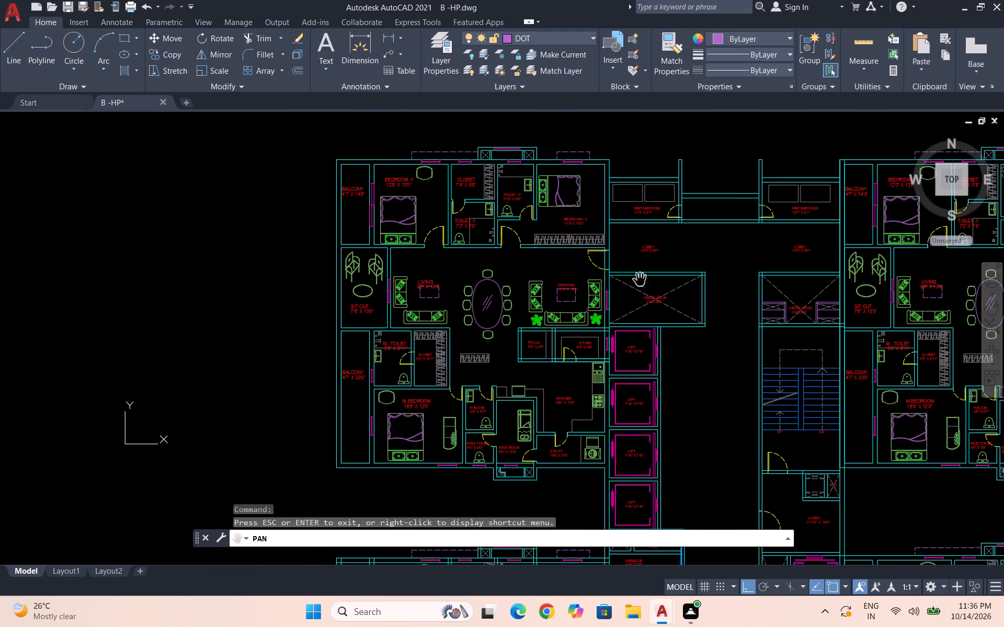
Inspect the BEDROOM-2 bed in the upper-left flat, including the flower pattern details on its pillows.
{"action": "scroll", "coordinate": [567, 180], "scroll_direction": "up", "scroll_amount": 2}
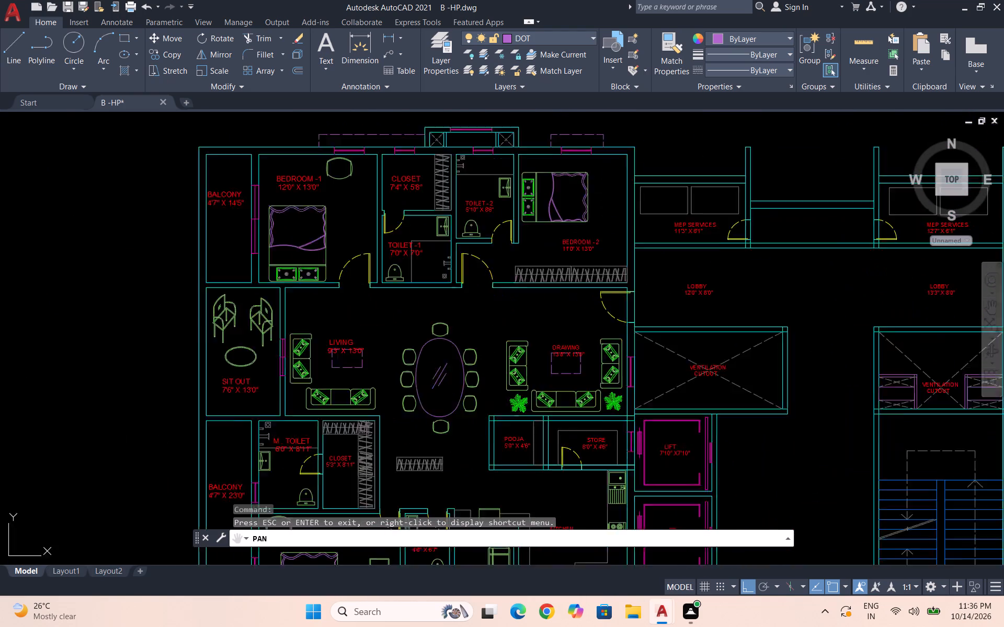
{"action": "scroll", "coordinate": [567, 180], "scroll_direction": "up", "scroll_amount": 1}
{"action": "left_click_drag", "start_coordinate": [560, 213], "coordinate": [586, 266]}
{"action": "scroll", "coordinate": [565, 209], "scroll_direction": "up", "scroll_amount": 2}
{"action": "left_click_drag", "start_coordinate": [614, 347], "coordinate": [624, 307]}
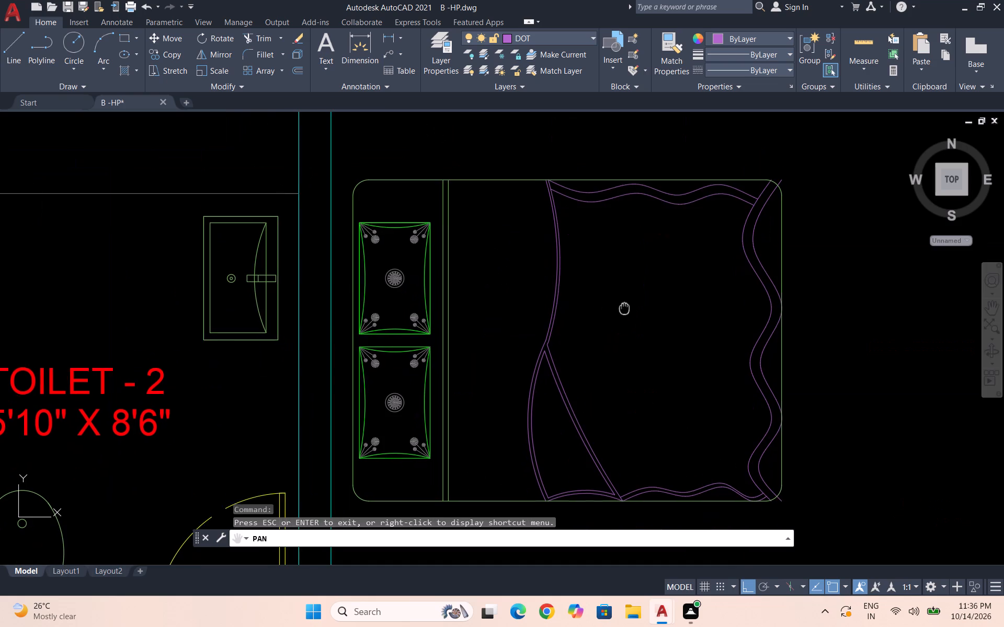
{"action": "left_click_drag", "start_coordinate": [624, 307], "coordinate": [626, 298]}
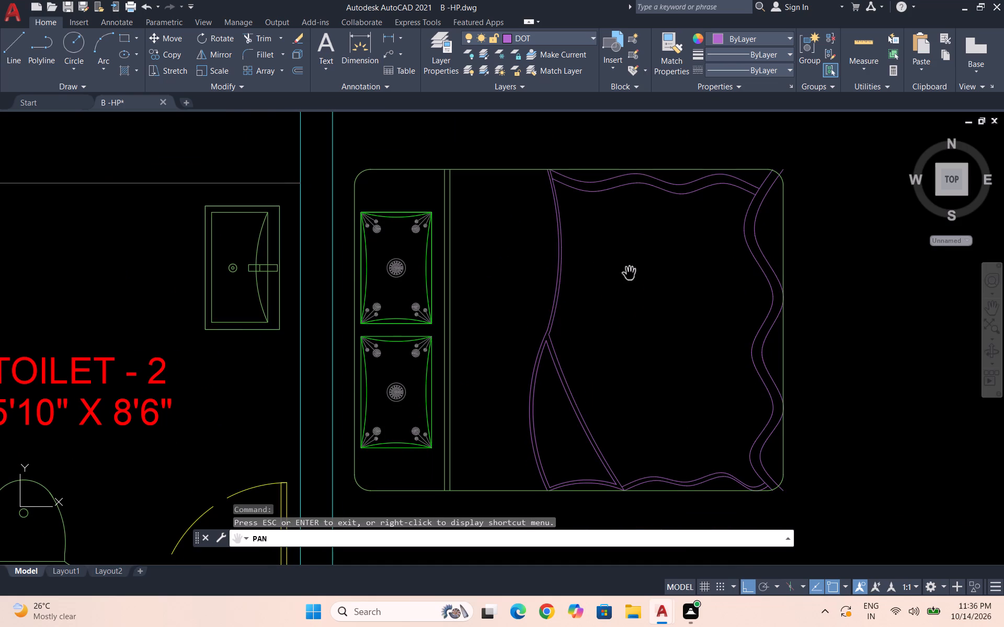
{"action": "left_click", "coordinate": [668, 313]}
{"action": "left_click_drag", "start_coordinate": [688, 296], "coordinate": [691, 264]}
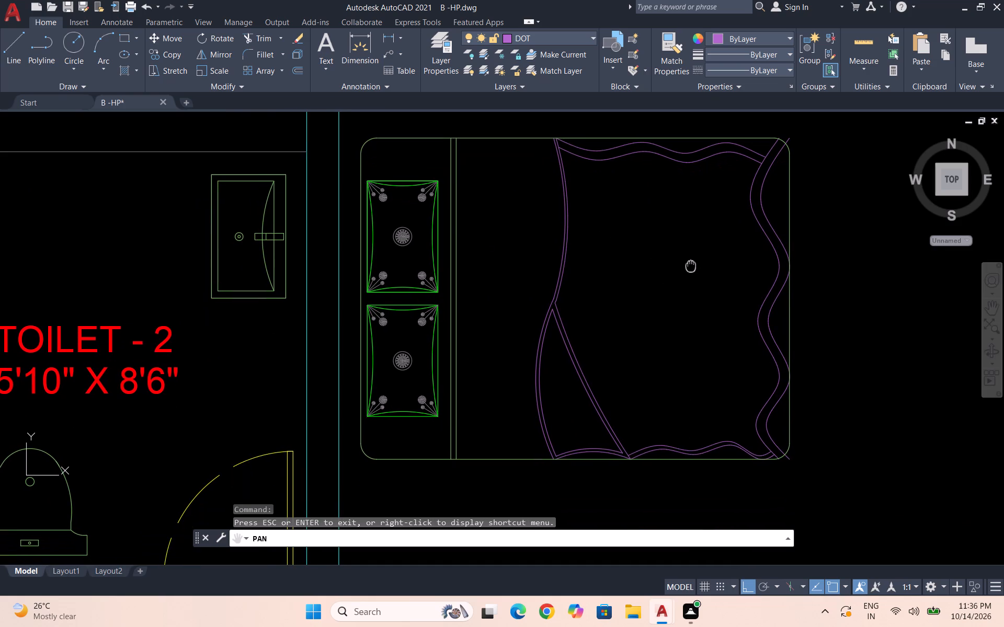
{"action": "left_click_drag", "start_coordinate": [691, 264], "coordinate": [690, 275]}
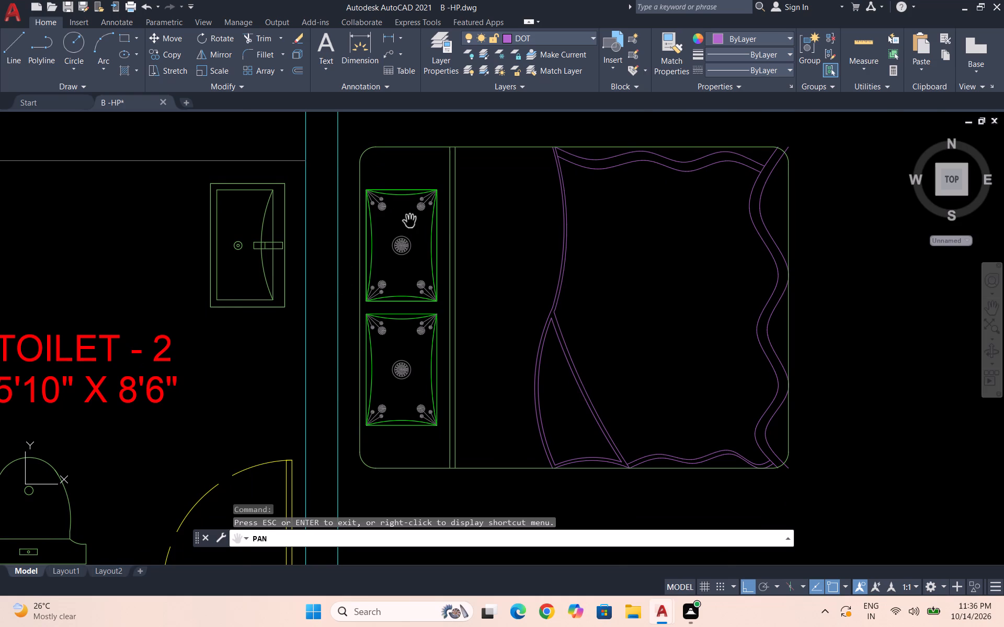
{"action": "scroll", "coordinate": [410, 222], "scroll_direction": "up", "scroll_amount": 1}
{"action": "scroll", "coordinate": [398, 299], "scroll_direction": "up", "scroll_amount": 1}
{"action": "scroll", "coordinate": [373, 210], "scroll_direction": "up", "scroll_amount": 4}
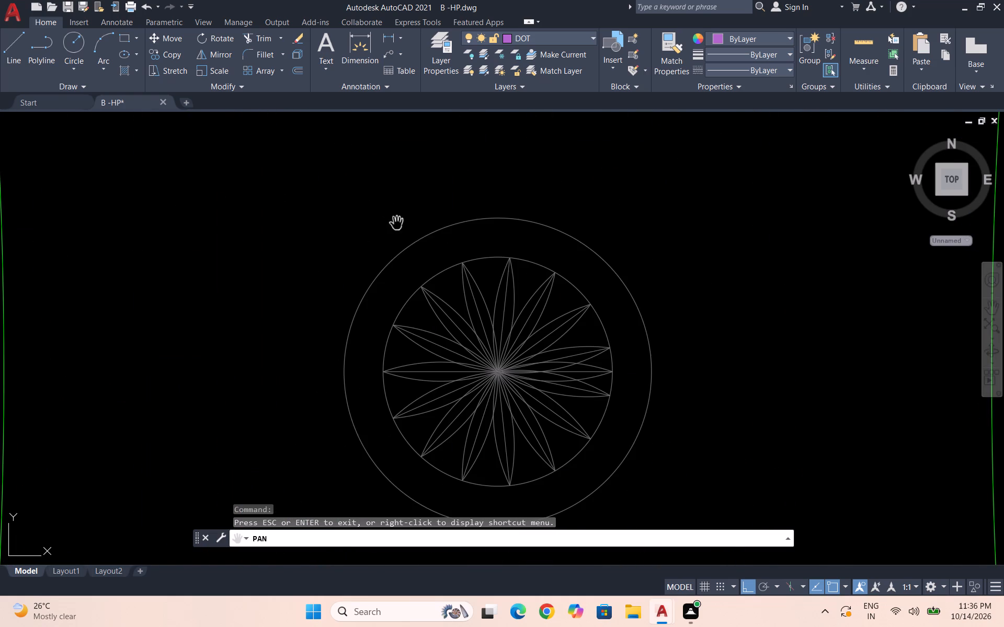
{"action": "left_click_drag", "start_coordinate": [491, 322], "coordinate": [504, 230]}
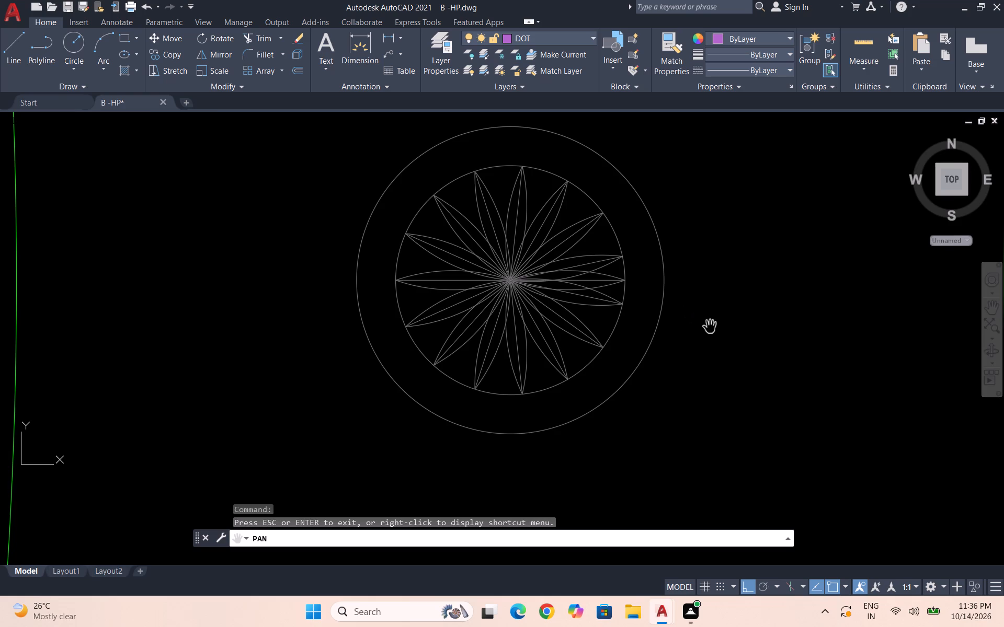
{"action": "scroll", "coordinate": [710, 327], "scroll_direction": "down", "scroll_amount": 3}
{"action": "scroll", "coordinate": [653, 289], "scroll_direction": "down", "scroll_amount": 1}
{"action": "left_click_drag", "start_coordinate": [662, 295], "coordinate": [658, 334]}
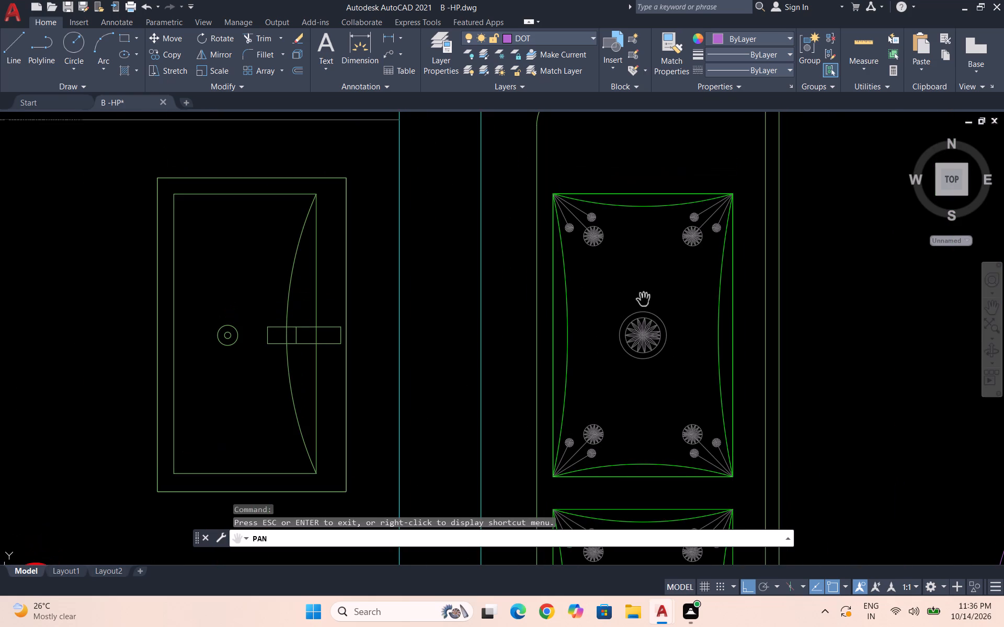
{"action": "scroll", "coordinate": [713, 200], "scroll_direction": "up", "scroll_amount": 3}
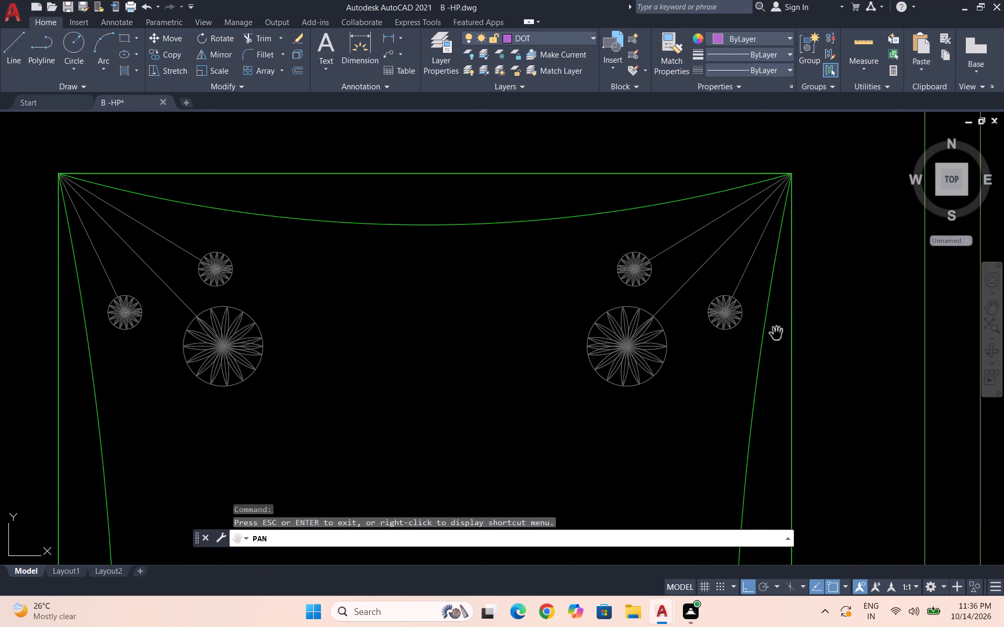
{"action": "scroll", "coordinate": [749, 372], "scroll_direction": "up", "scroll_amount": 1}
{"action": "left_click_drag", "start_coordinate": [722, 369], "coordinate": [679, 309]}
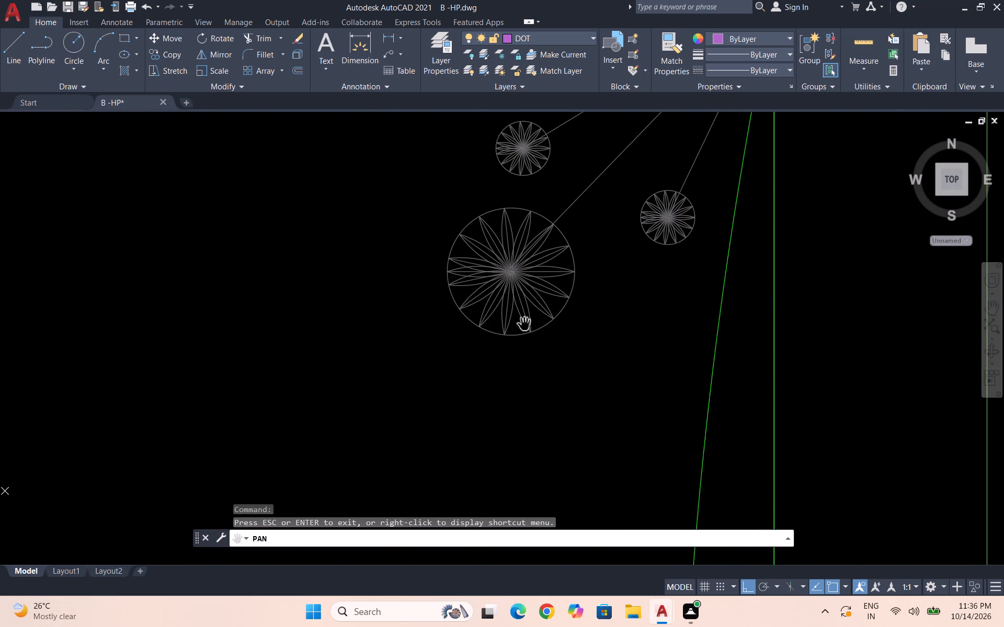
{"action": "left_click_drag", "start_coordinate": [526, 262], "coordinate": [531, 294]}
{"action": "scroll", "coordinate": [523, 271], "scroll_direction": "down", "scroll_amount": 4}
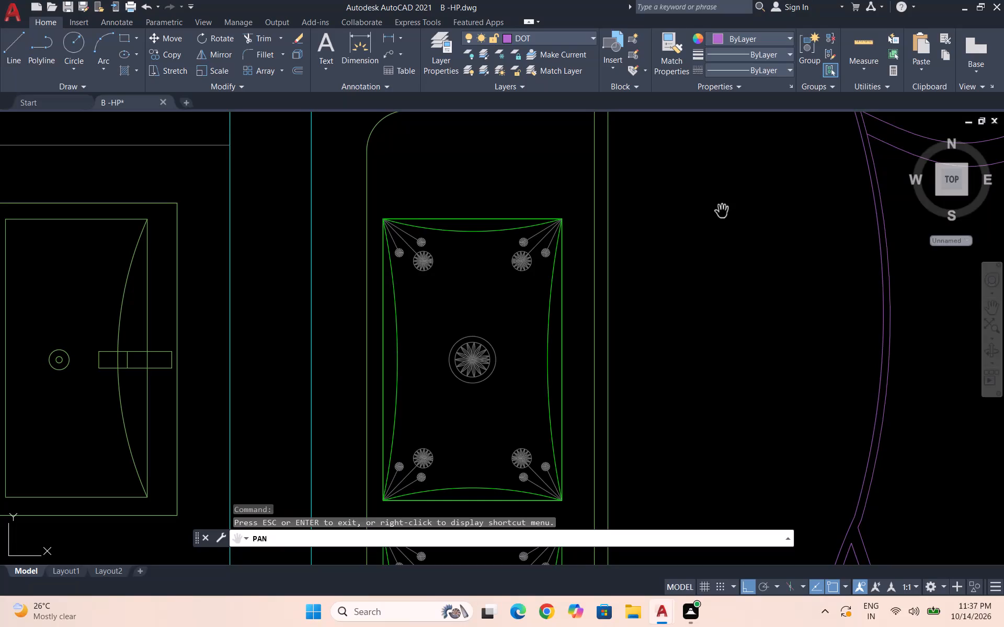
Review the complete floor plan with all four flats and the central core in view.
{"action": "scroll", "coordinate": [691, 268], "scroll_direction": "down", "scroll_amount": 4}
{"action": "scroll", "coordinate": [790, 325], "scroll_direction": "down", "scroll_amount": 2}
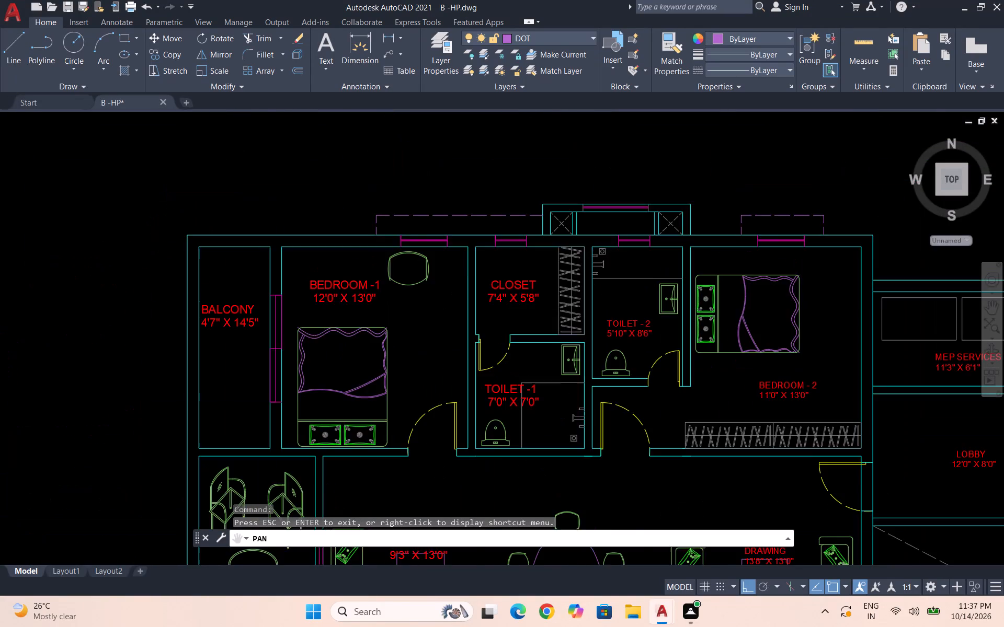
{"action": "left_click", "coordinate": [796, 356]}
{"action": "scroll", "coordinate": [741, 292], "scroll_direction": "down", "scroll_amount": 2}
{"action": "scroll", "coordinate": [789, 341], "scroll_direction": "down", "scroll_amount": 3}
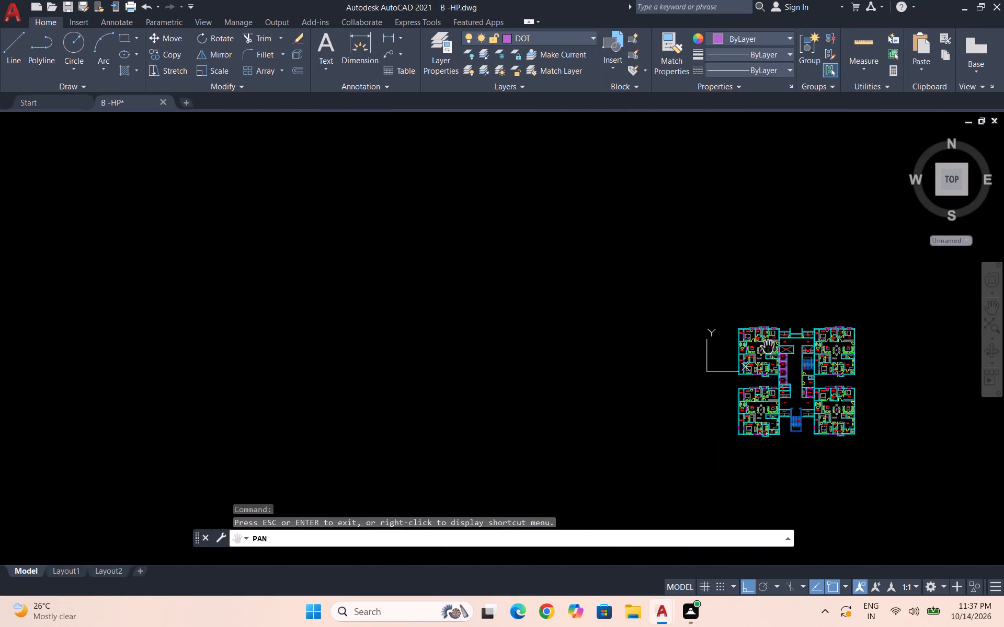
{"action": "left_click_drag", "start_coordinate": [816, 374], "coordinate": [794, 371]}
{"action": "left_click_drag", "start_coordinate": [859, 386], "coordinate": [792, 363]}
{"action": "left_click_drag", "start_coordinate": [783, 346], "coordinate": [748, 298]}
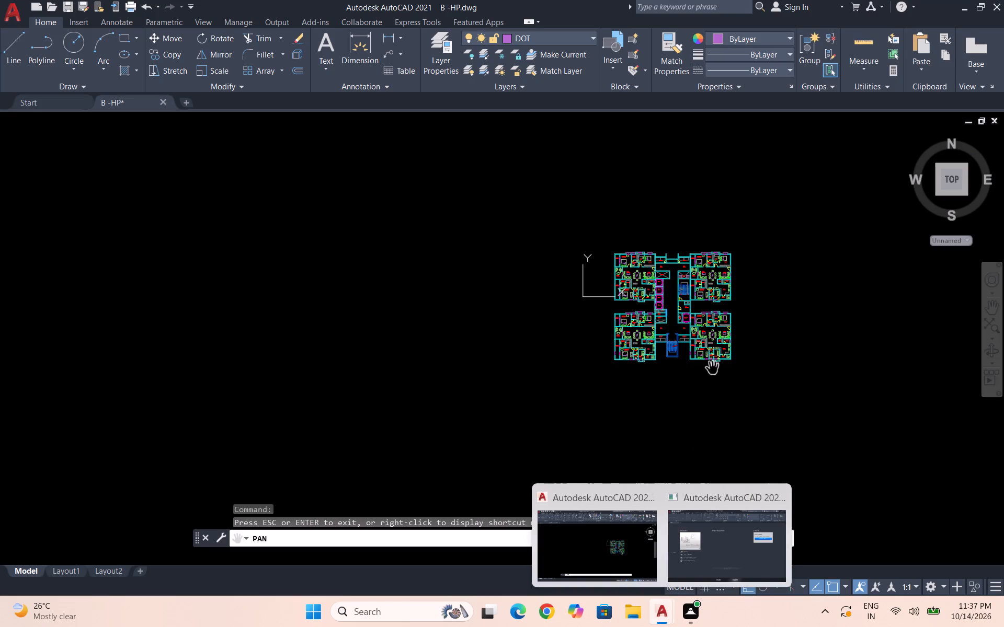
{"action": "scroll", "coordinate": [693, 302], "scroll_direction": "up", "scroll_amount": 2}
{"action": "key", "text": "Escape"}
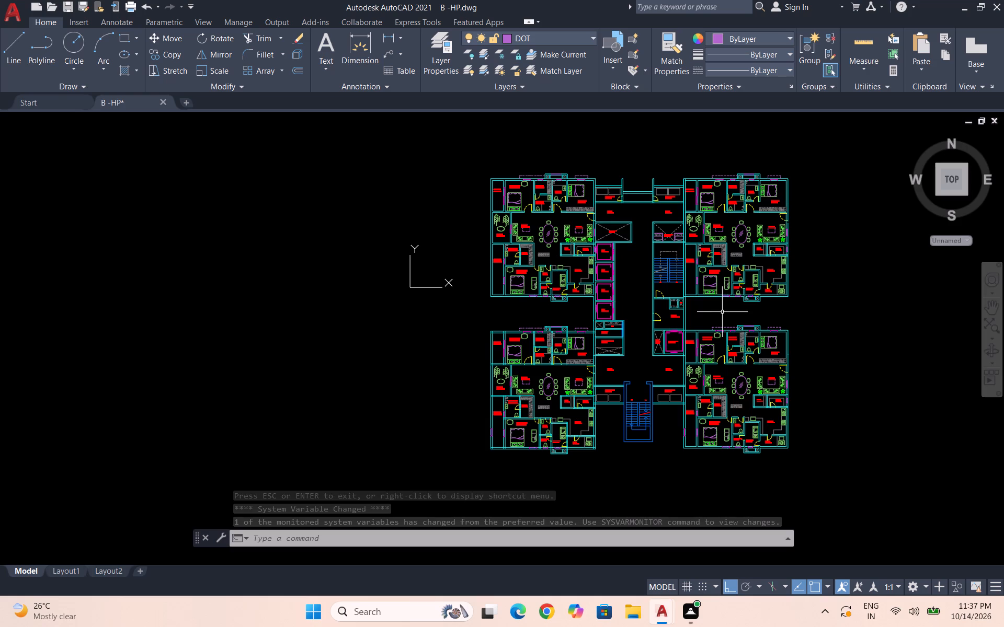
Trim the overlapping wall lines at the lower-left flat's outer balcony corner and where the BALCONY and BEDROOM-1 partition meets the top wall.
{"action": "type", "text": "TR"}
{"action": "key", "text": "Return"}
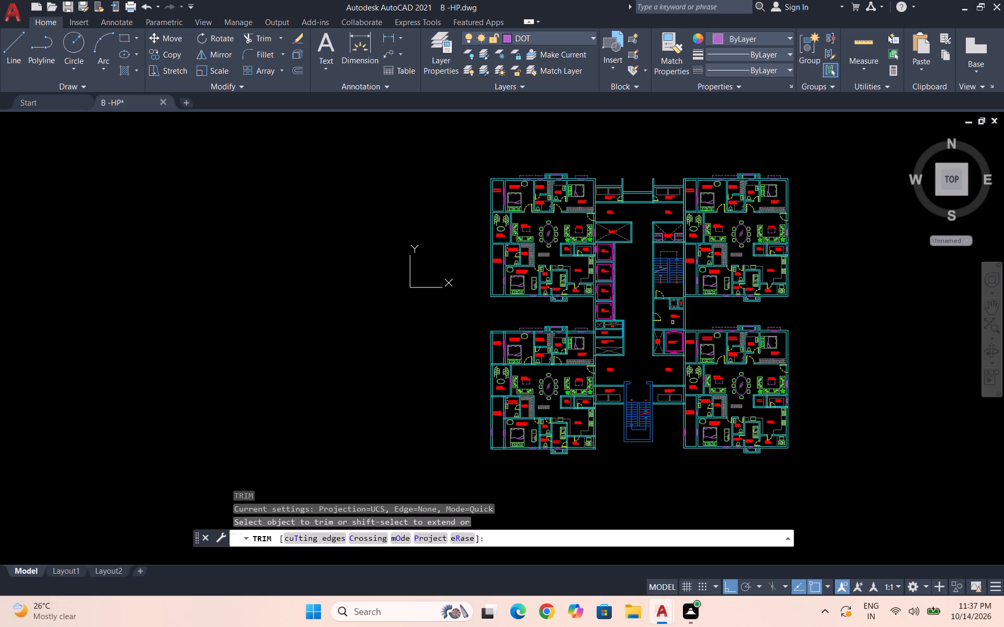
{"action": "scroll", "coordinate": [508, 327], "scroll_direction": "up", "scroll_amount": 4}
{"action": "scroll", "coordinate": [400, 361], "scroll_direction": "up", "scroll_amount": 2}
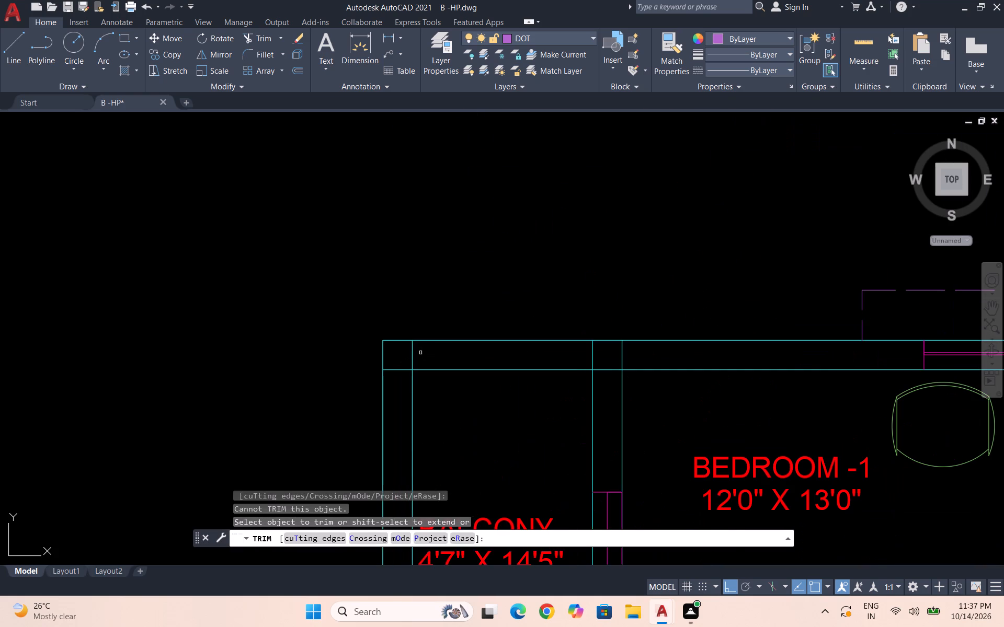
{"action": "left_click", "coordinate": [431, 346]}
{"action": "left_click", "coordinate": [393, 378]}
{"action": "left_click_drag", "start_coordinate": [580, 350], "coordinate": [621, 358]}
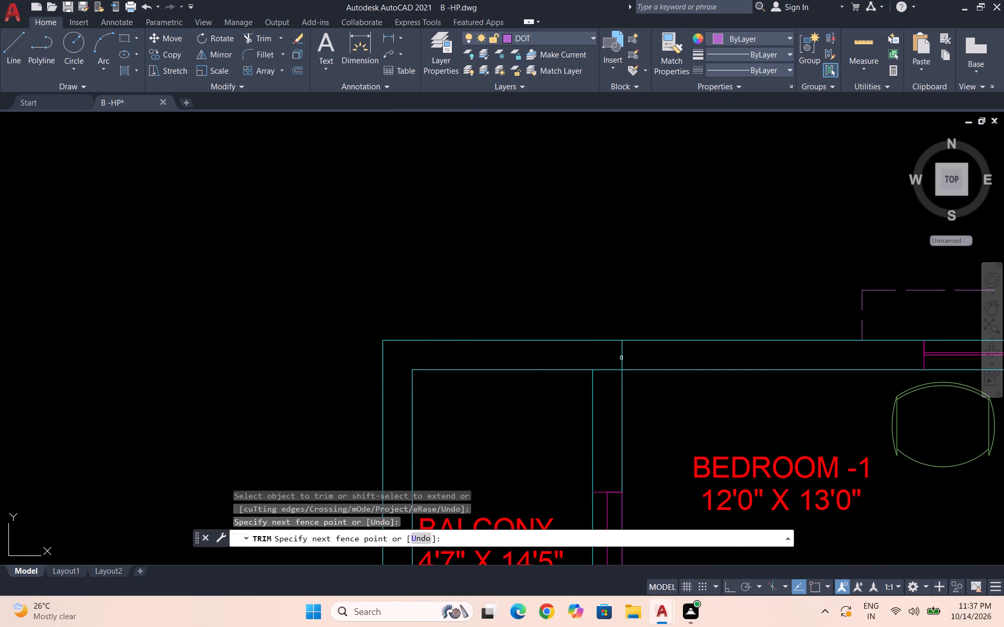
{"action": "left_click_drag", "start_coordinate": [642, 359], "coordinate": [635, 359]}
{"action": "left_click", "coordinate": [594, 355]}
{"action": "left_click_drag", "start_coordinate": [607, 366], "coordinate": [609, 371]}
{"action": "left_click", "coordinate": [607, 366]}
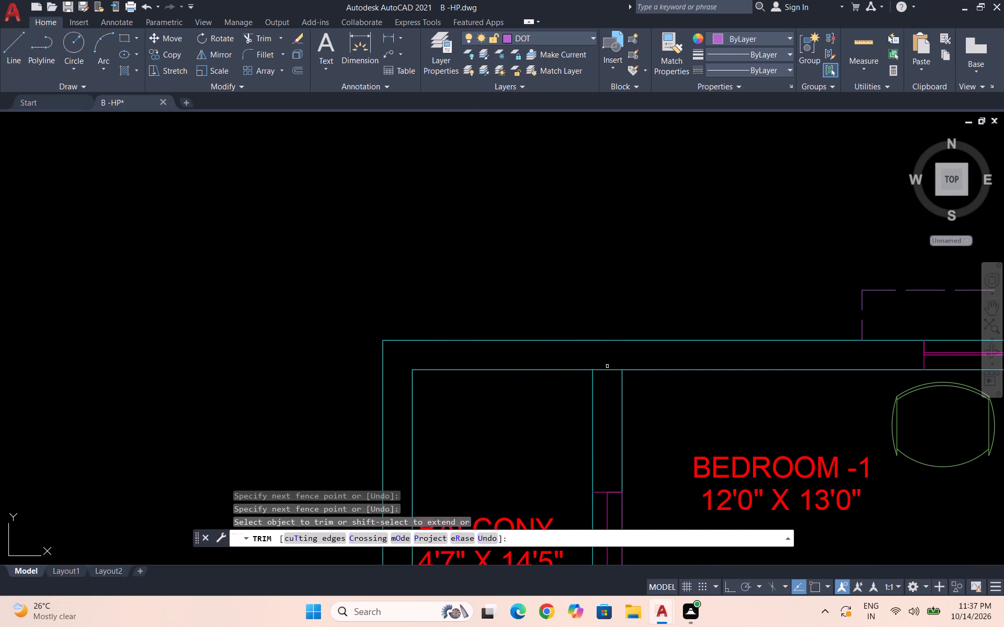
{"action": "left_click", "coordinate": [610, 385]}
{"action": "left_click", "coordinate": [607, 356]}
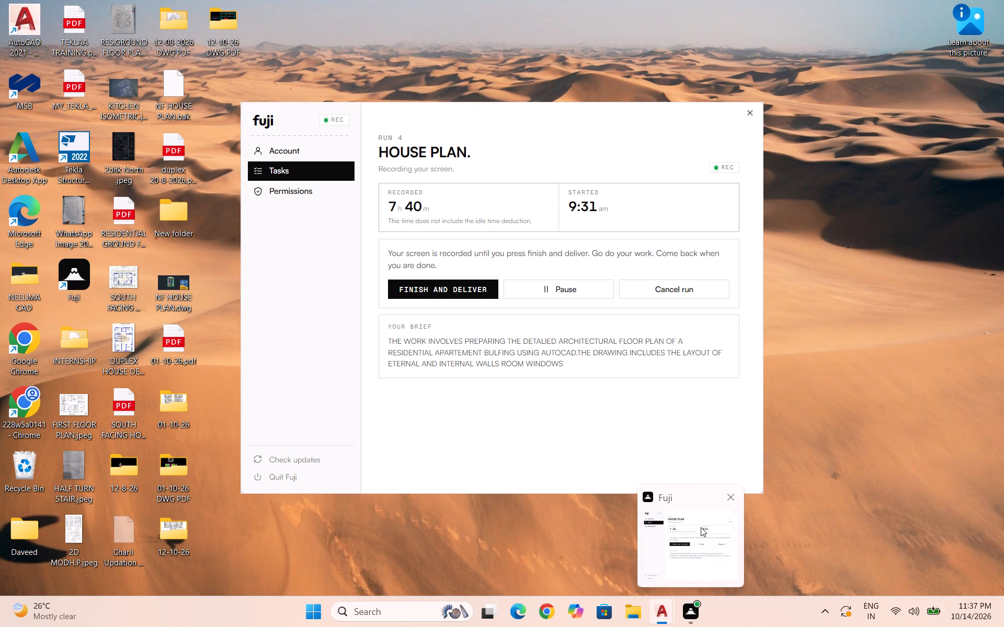
{"action": "scroll", "coordinate": [633, 397], "scroll_direction": "down", "scroll_amount": 4}
{"action": "key", "text": "Escape"}
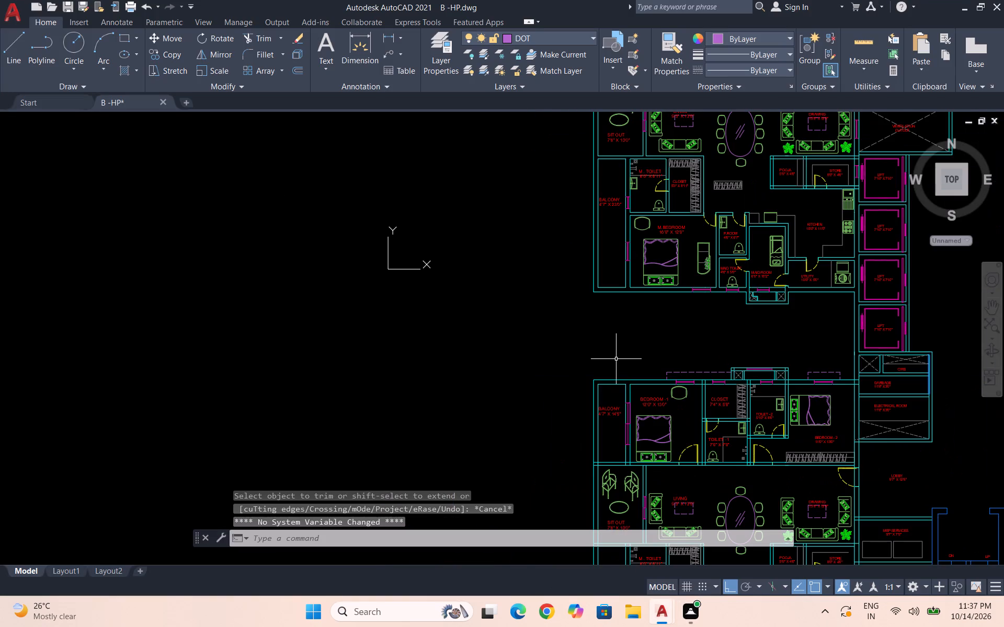
{"action": "key", "text": "Escape"}
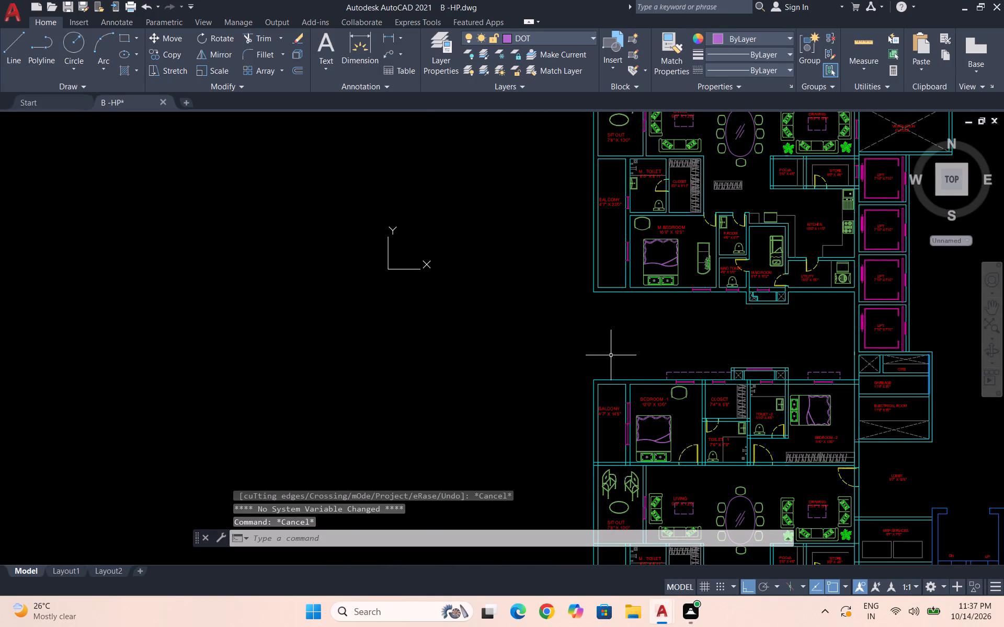
Save the B -HP drawing.
{"action": "key", "text": "ctrl+s"}
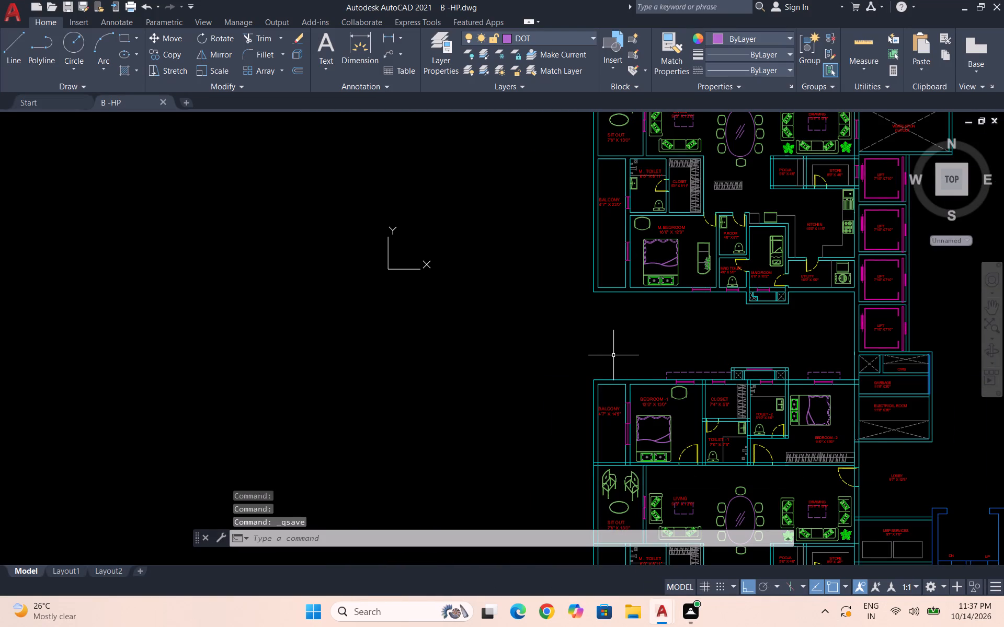
Export the complete floor plan display to PDF as B -HP.pdf in the 12-10-26 DWG PDF folder.
{"action": "left_click", "coordinate": [995, 307]}
{"action": "left_click_drag", "start_coordinate": [786, 331], "coordinate": [773, 329]}
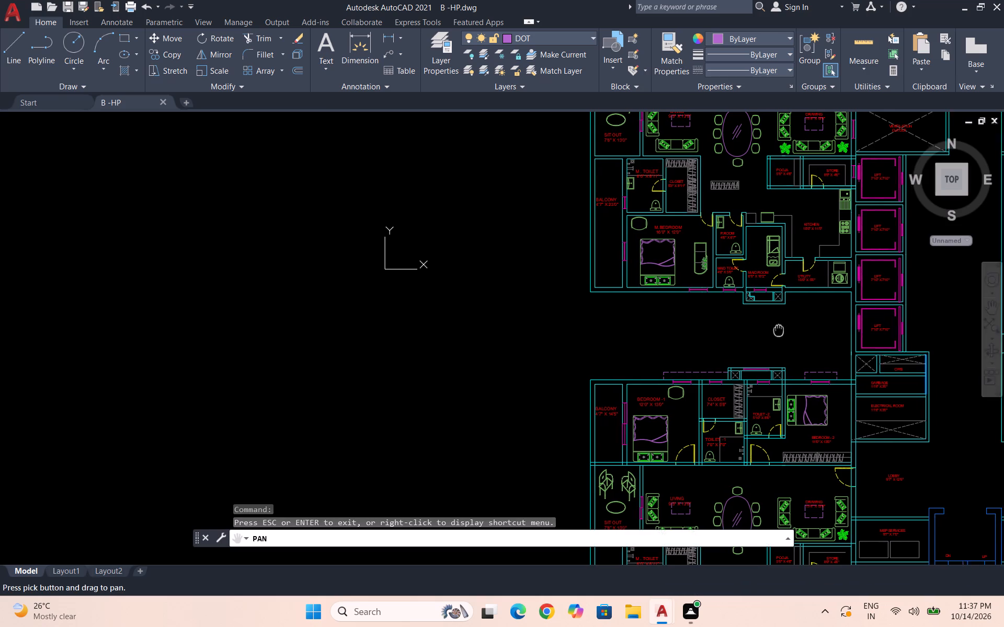
{"action": "left_click_drag", "start_coordinate": [773, 329], "coordinate": [679, 304]}
{"action": "scroll", "coordinate": [606, 300], "scroll_direction": "down", "scroll_amount": 2}
{"action": "key", "text": "Escape"}
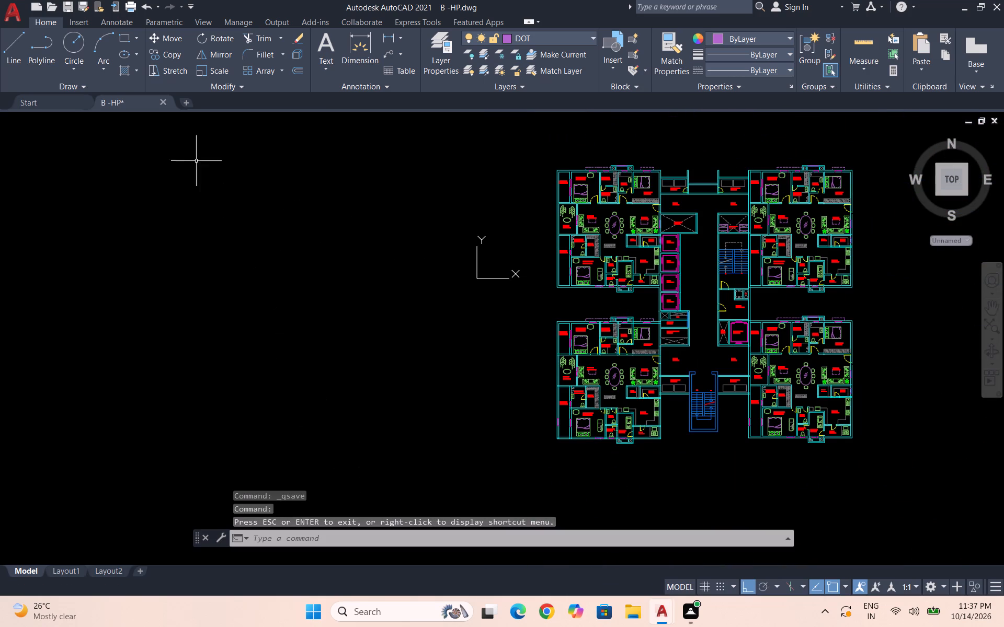
{"action": "left_click", "coordinate": [19, 8]}
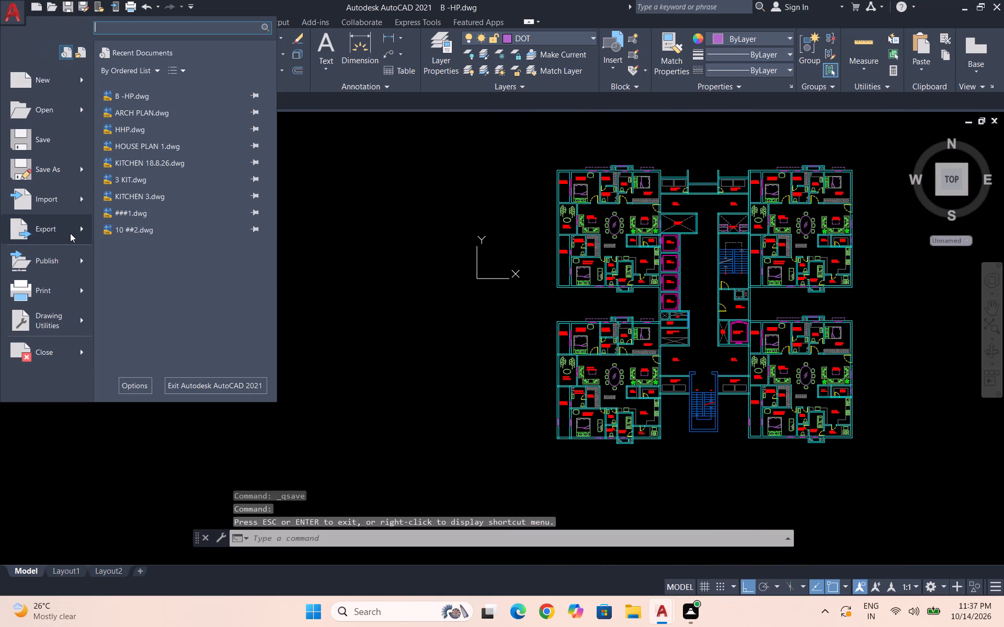
{"action": "left_click", "coordinate": [70, 233]}
{"action": "left_click", "coordinate": [146, 233]}
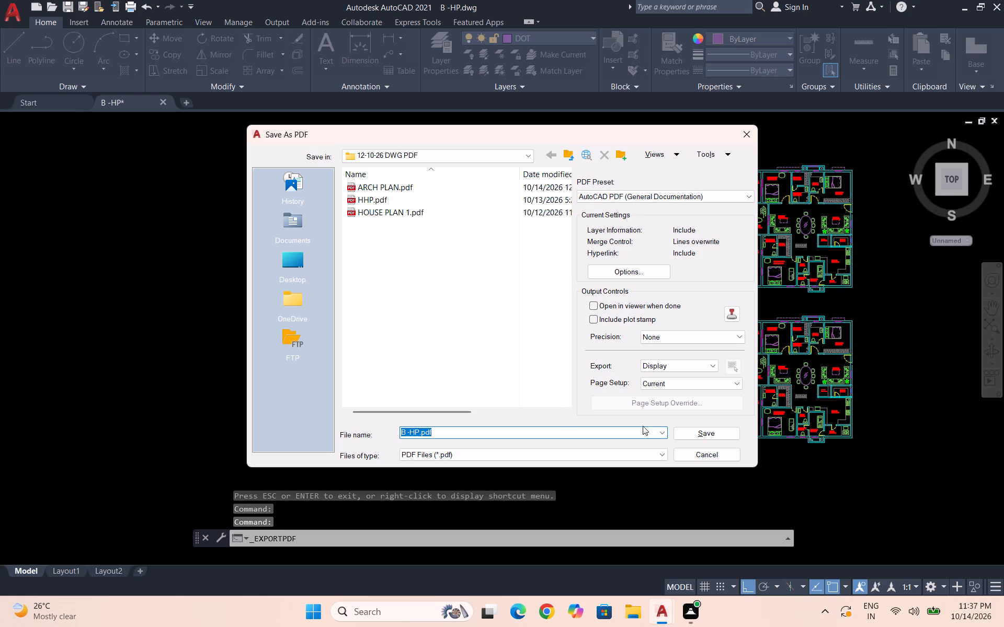
{"action": "left_click", "coordinate": [703, 432]}
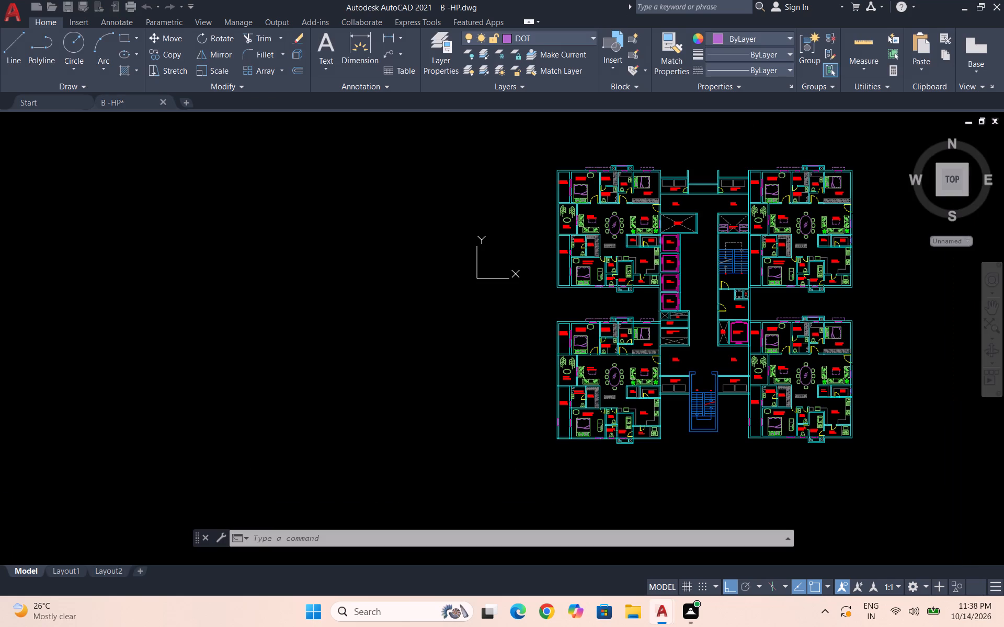
Query the LOGFILENAME system variable for the drawing's log file path.
{"action": "left_click", "coordinate": [361, 547]}
{"action": "key", "text": "Escape"}
{"action": "left_click", "coordinate": [366, 533]}
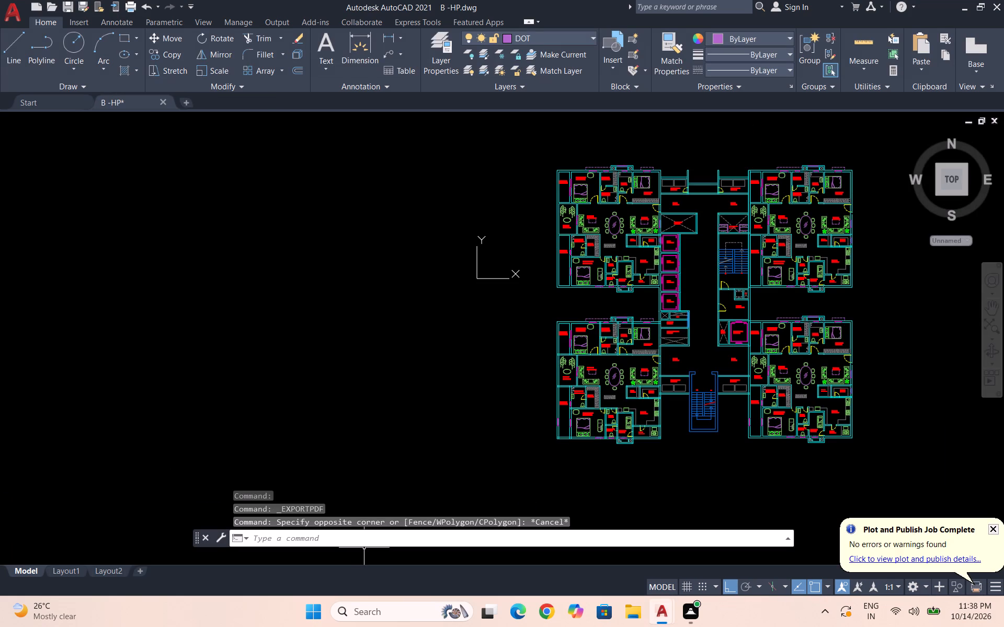
{"action": "type", "text": "LOGFIL"}
{"action": "left_click", "coordinate": [403, 521]}
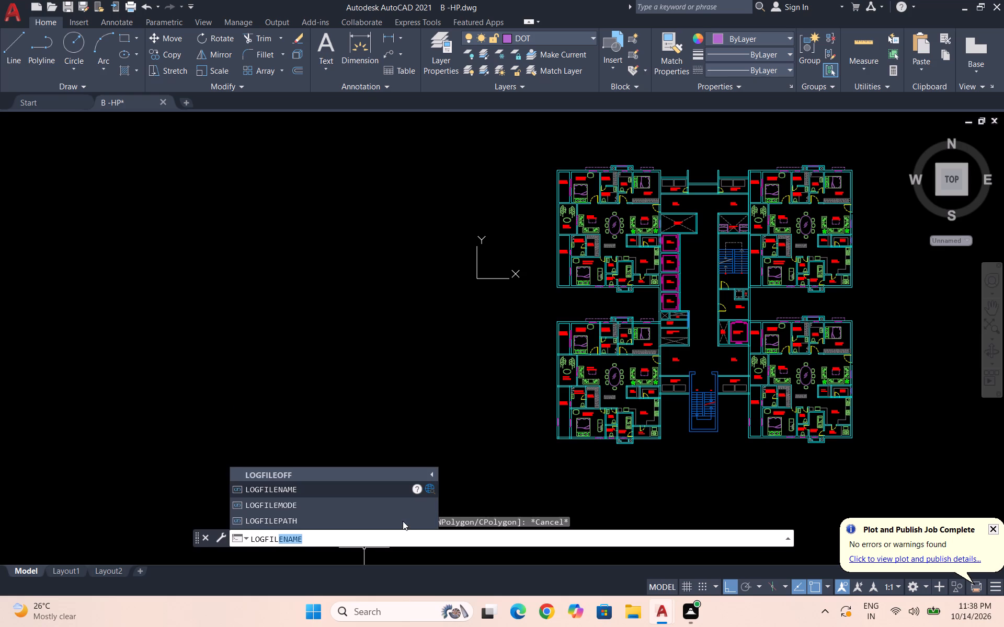
{"action": "key", "text": "Return"}
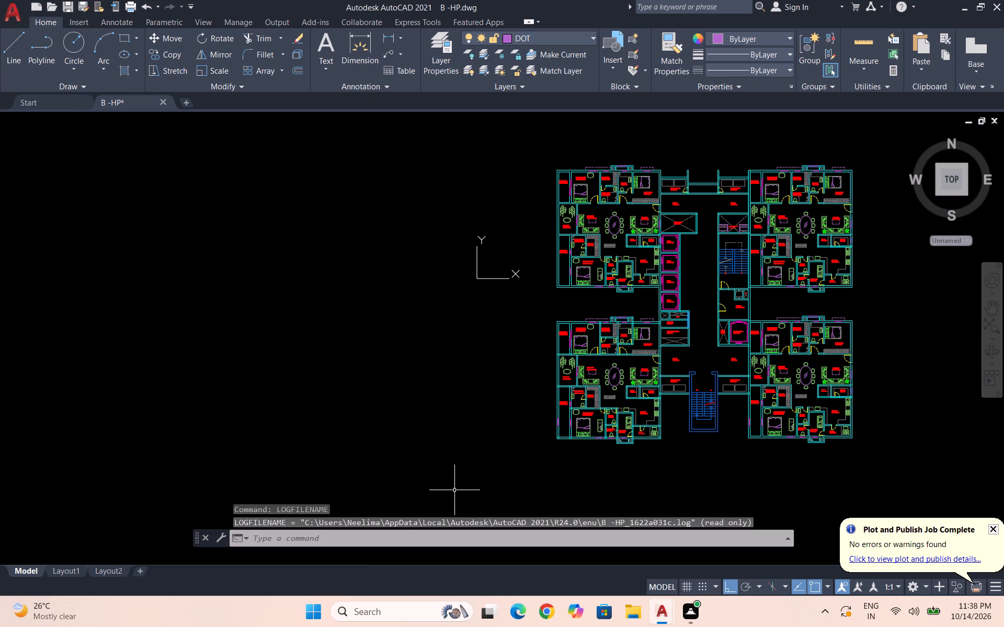